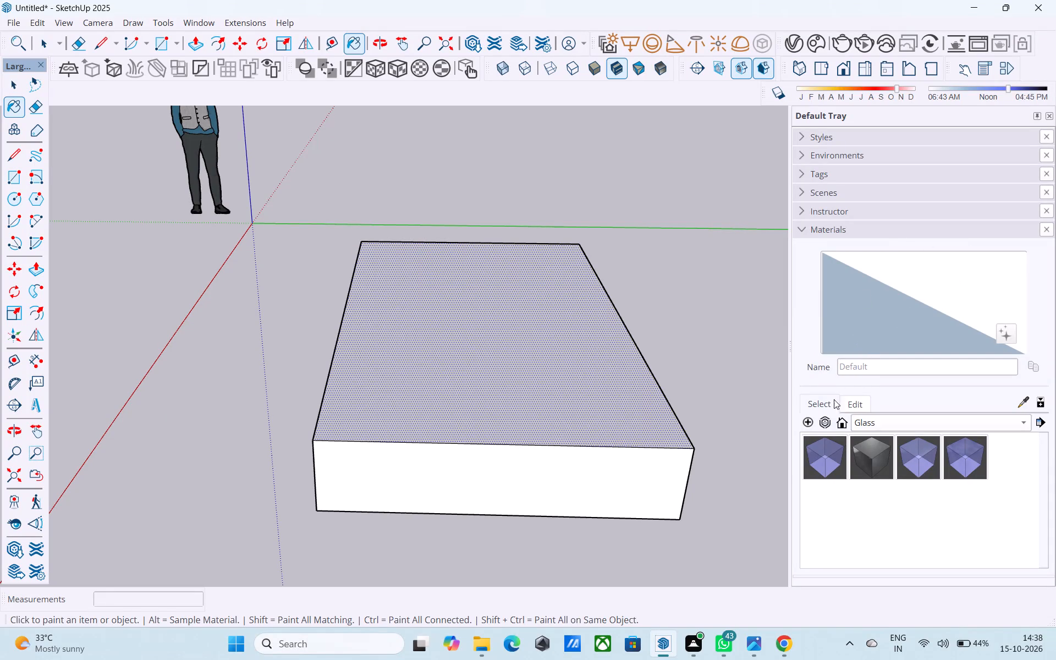
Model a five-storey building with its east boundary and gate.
Paint the top, front and both long side faces of the box with G03_Electric_Meadow from the Solid Colors library.
click(879, 422)
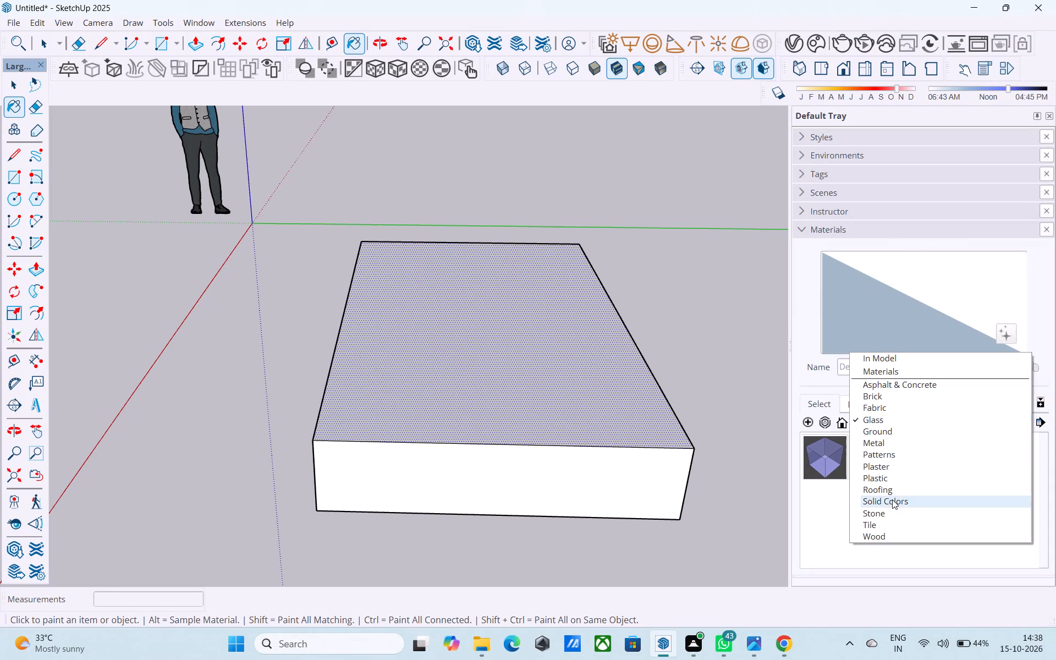
click(892, 499)
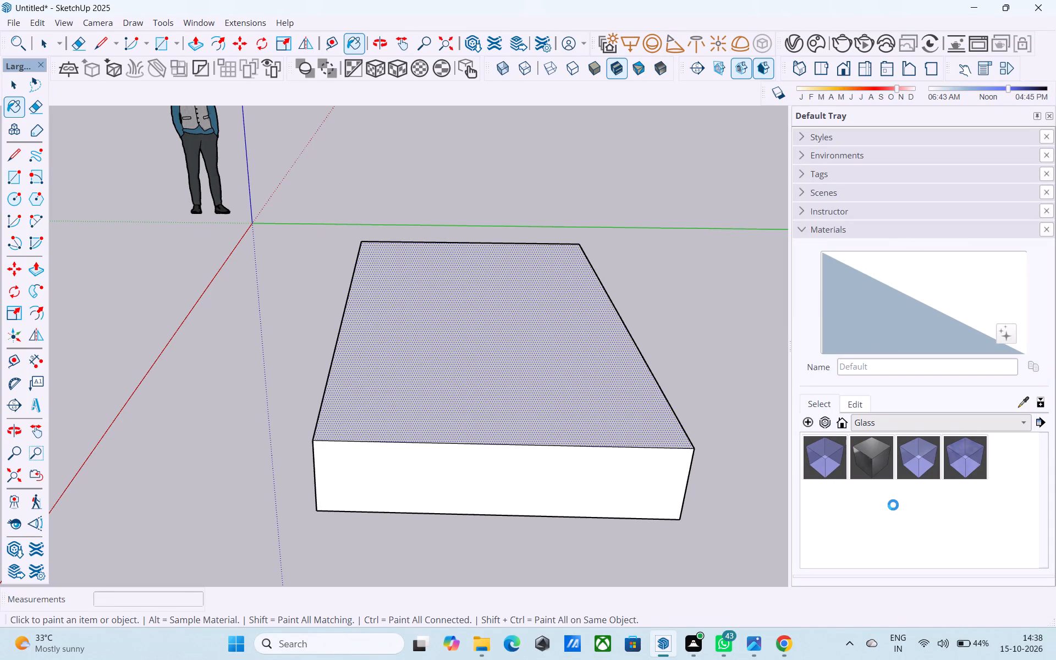
scroll(897, 496, down, 3)
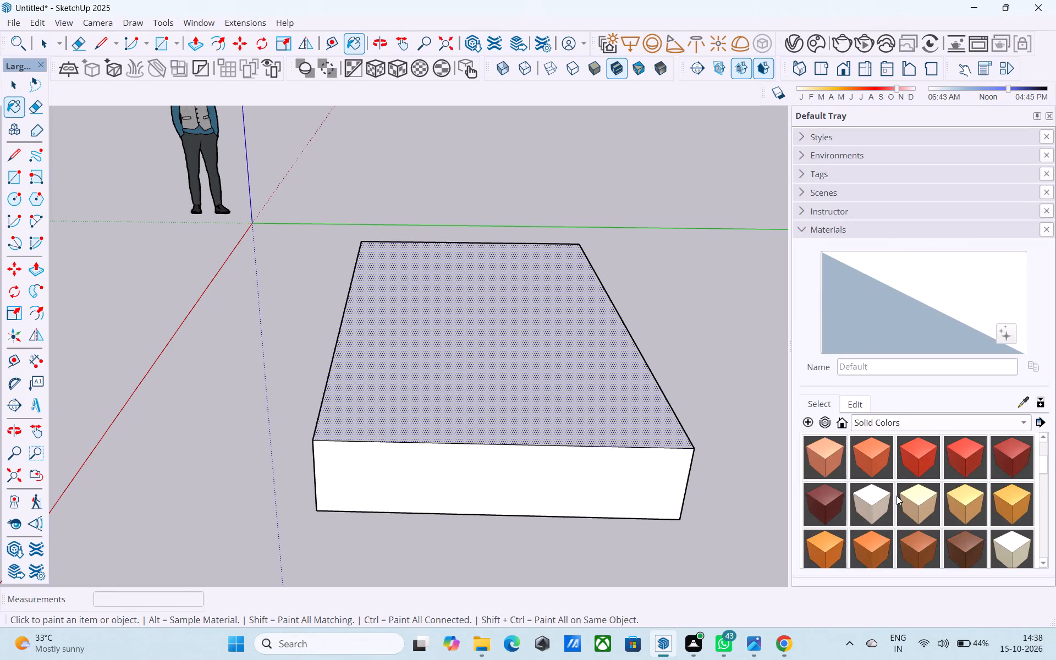
scroll(897, 496, down, 6)
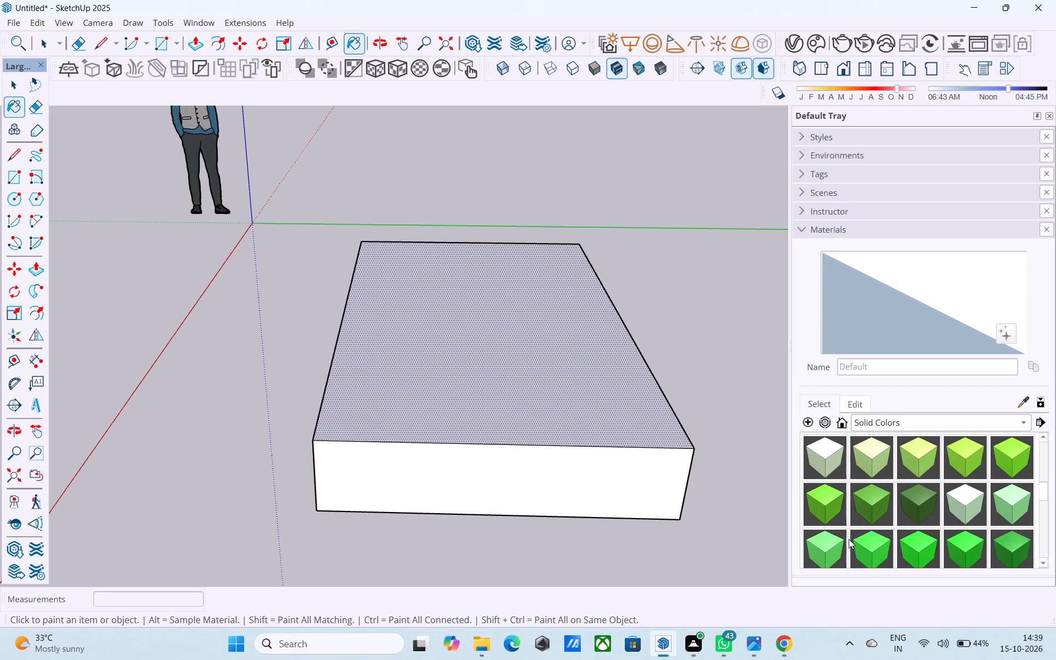
click(831, 547)
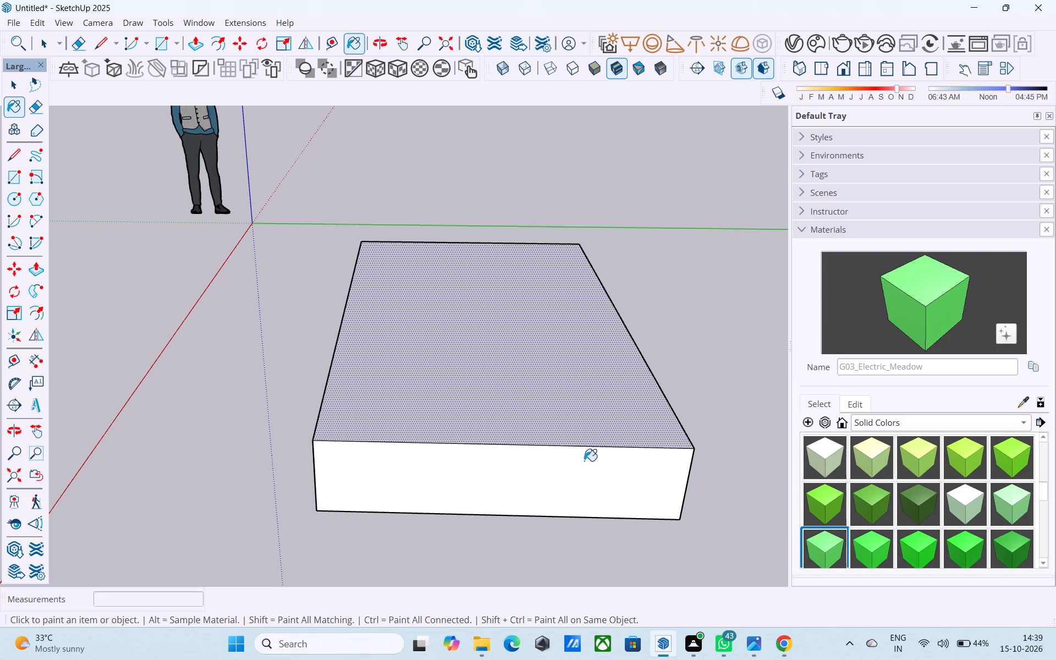
click(521, 457)
click(523, 437)
middle_drag(490, 419, 649, 415)
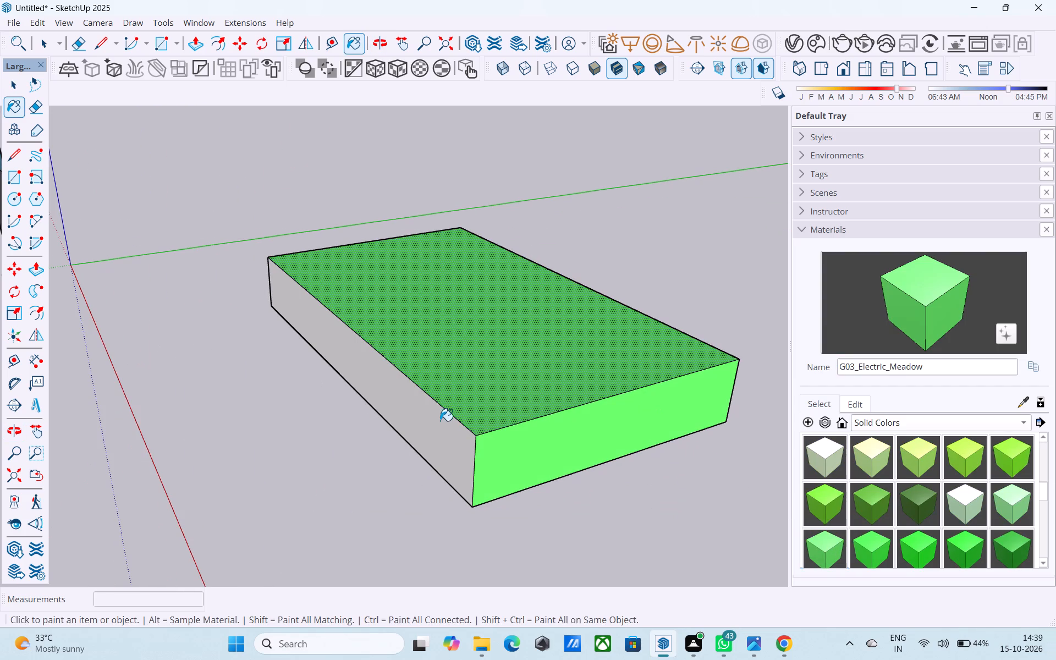
click(440, 421)
middle_drag(669, 409, 442, 445)
middle_drag(620, 436, 527, 355)
click(517, 394)
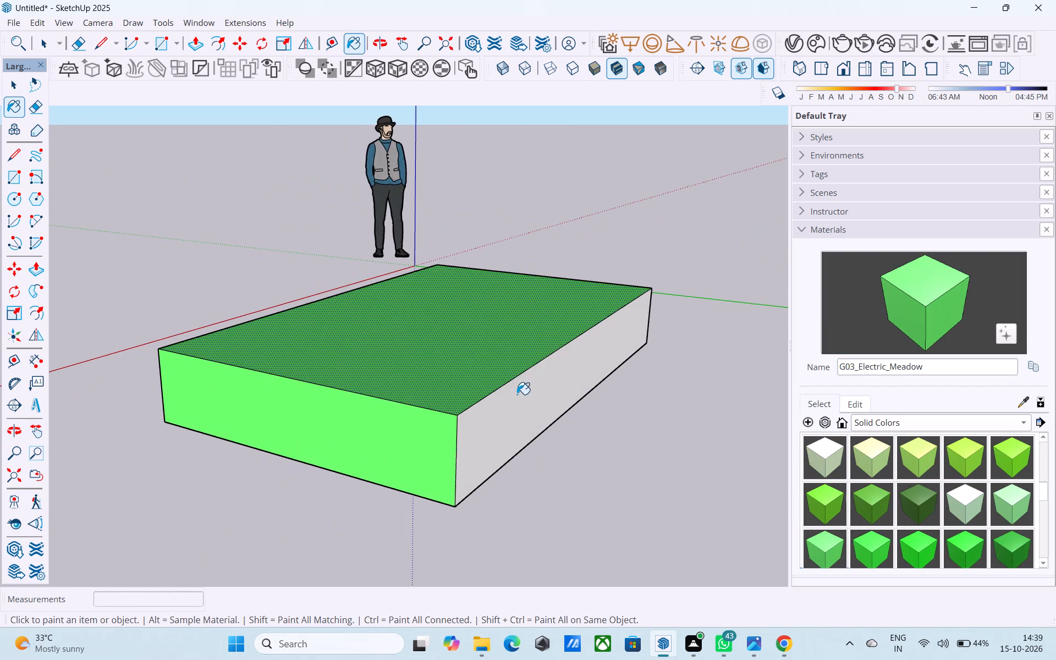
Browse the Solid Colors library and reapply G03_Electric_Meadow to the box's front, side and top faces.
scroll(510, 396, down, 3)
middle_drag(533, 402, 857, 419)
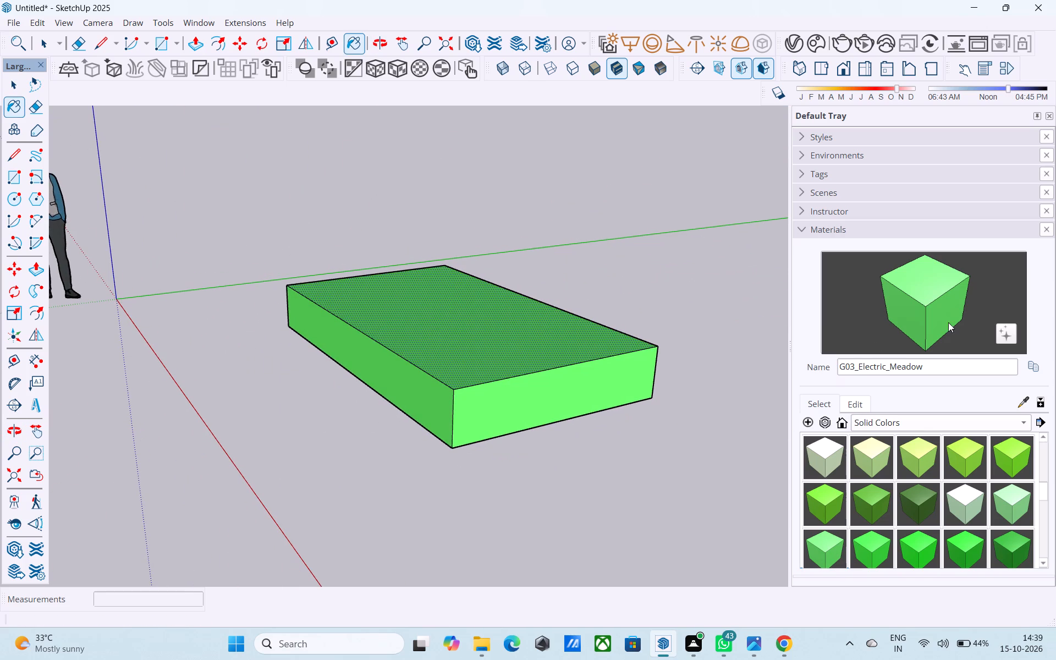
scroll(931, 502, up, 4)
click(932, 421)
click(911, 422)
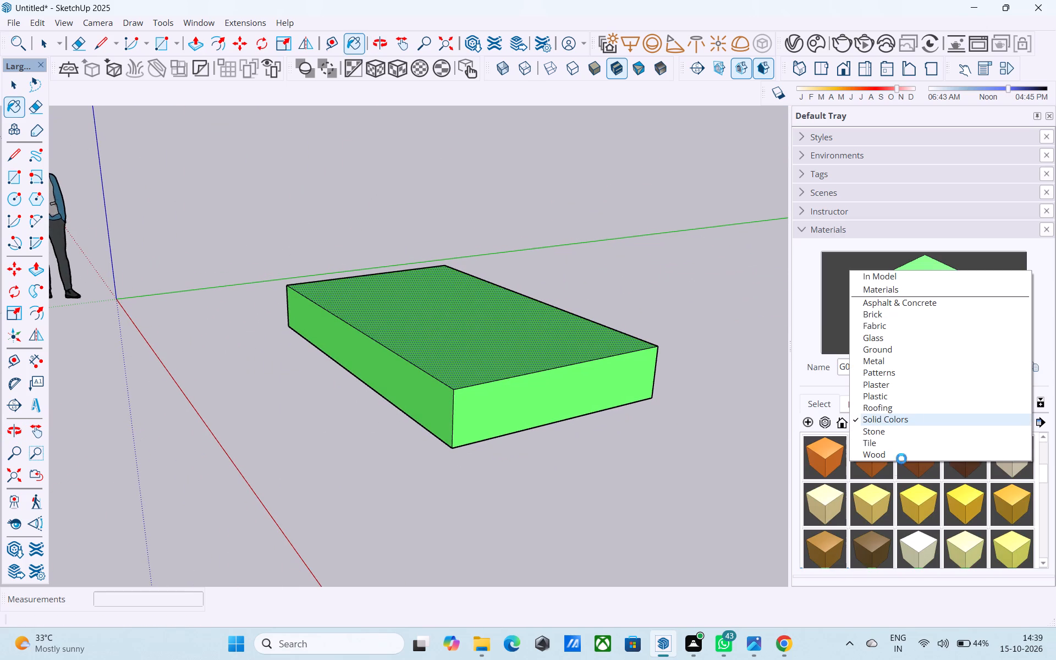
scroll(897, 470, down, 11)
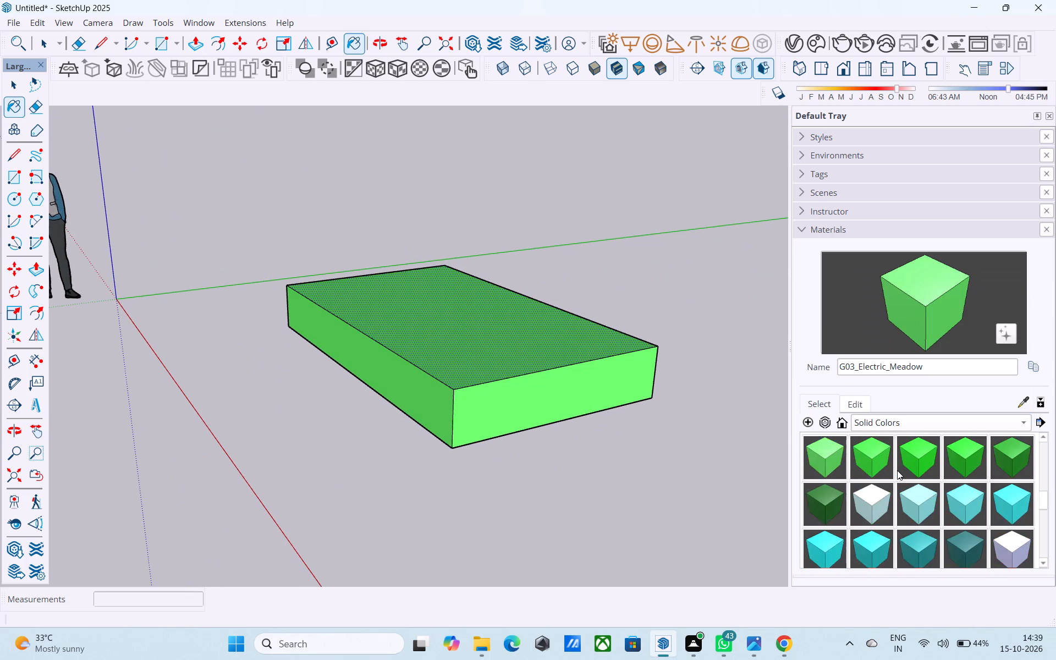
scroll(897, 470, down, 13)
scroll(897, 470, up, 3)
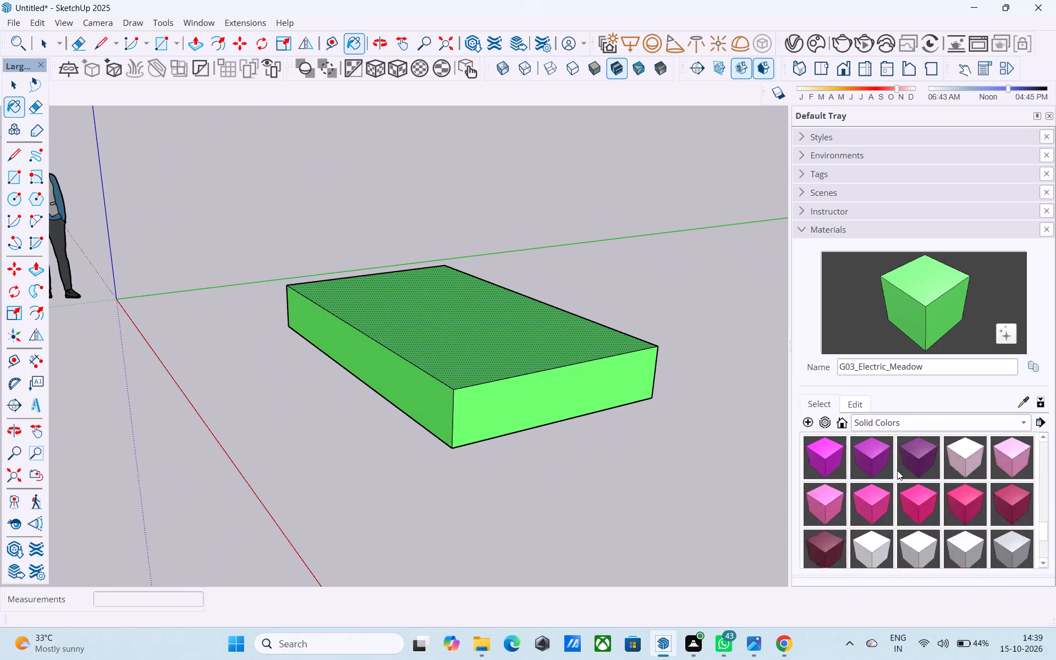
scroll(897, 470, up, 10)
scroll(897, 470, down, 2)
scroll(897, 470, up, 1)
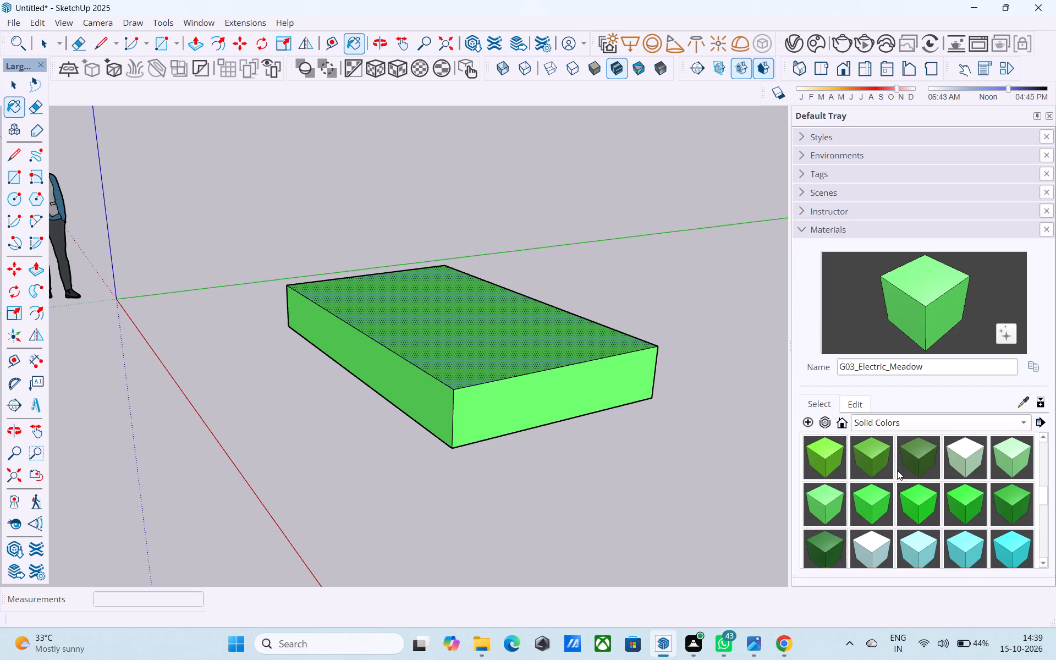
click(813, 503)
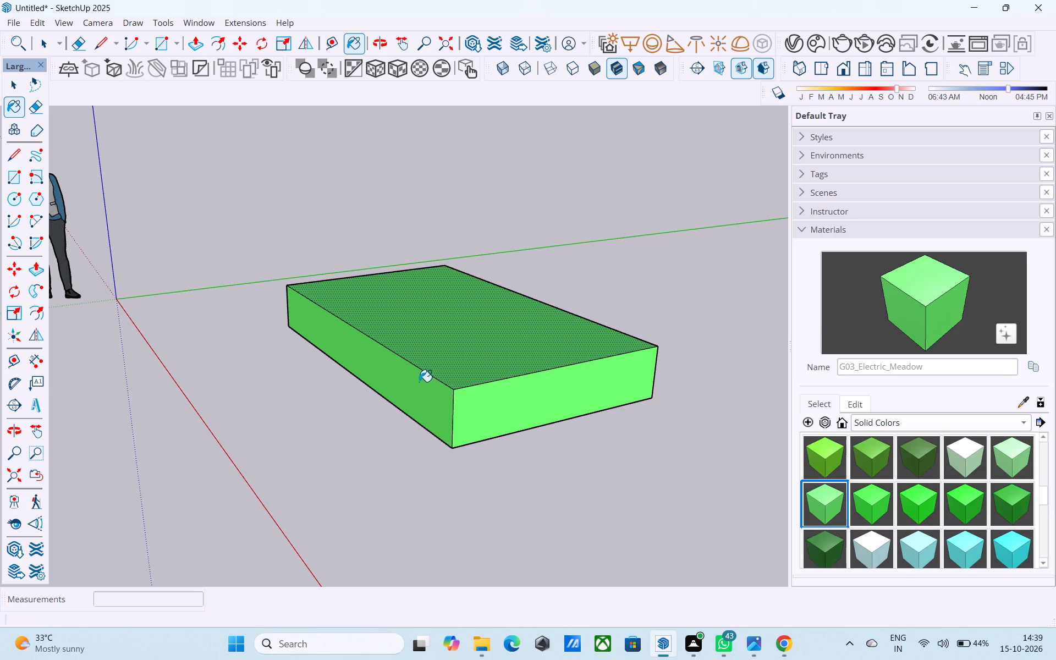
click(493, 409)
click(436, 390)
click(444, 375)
Edit the G03_Electric_Meadow material and change its colour to a light yellow-green on the color wheel.
click(855, 408)
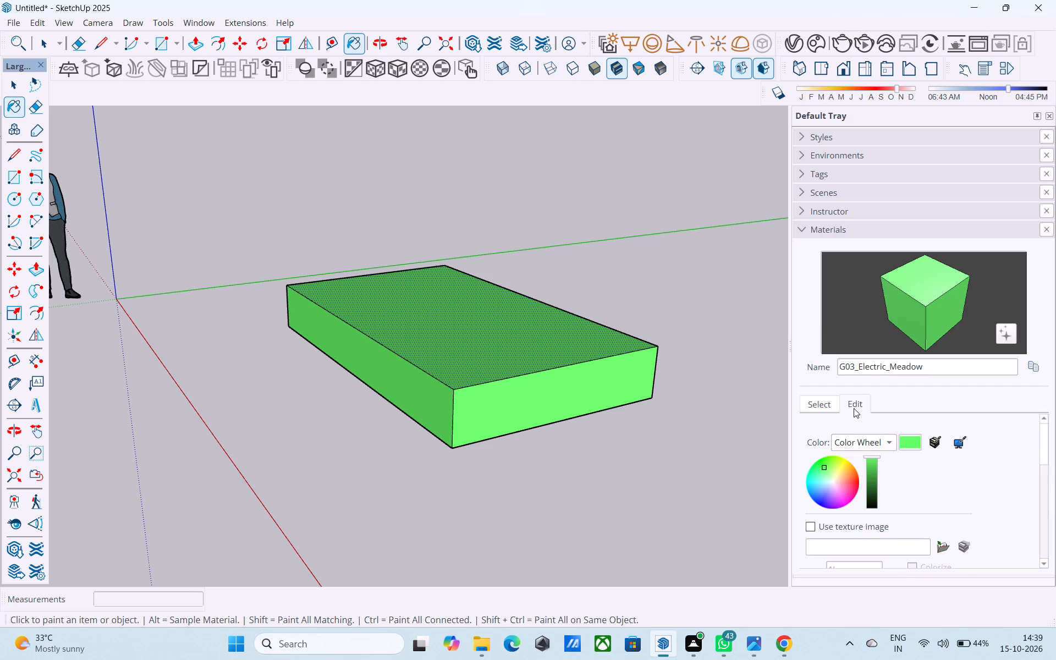
click(833, 465)
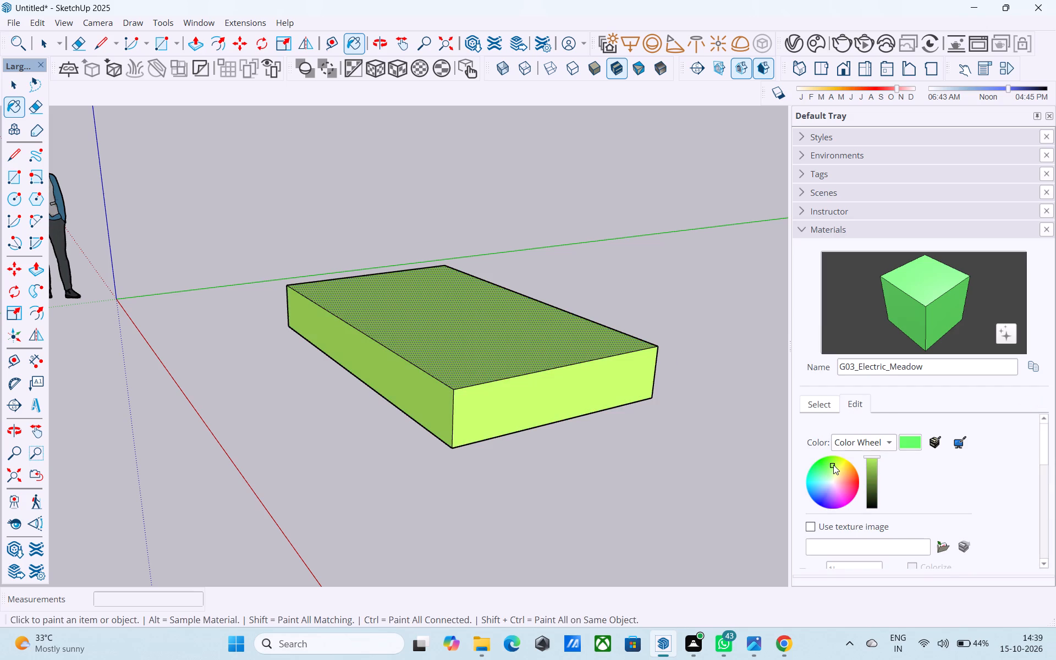
click(832, 467)
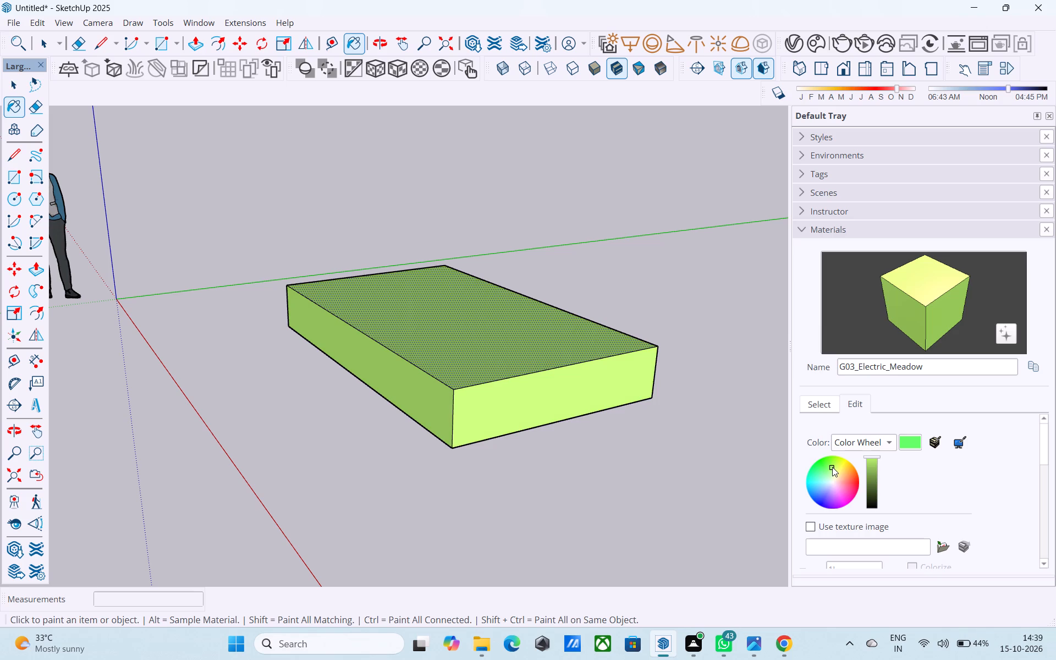
click(833, 467)
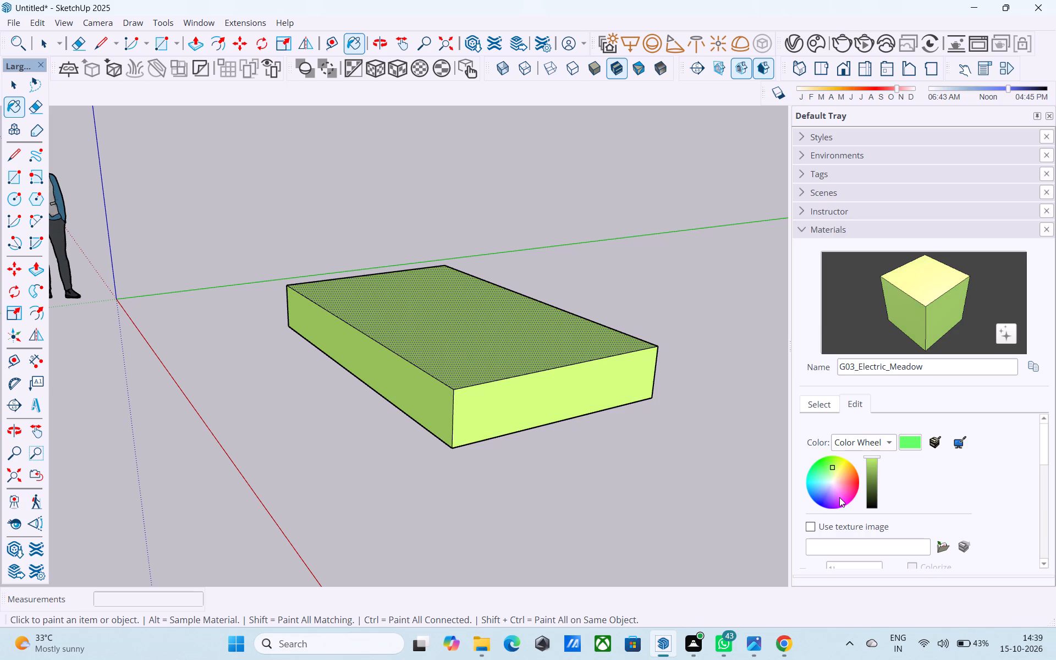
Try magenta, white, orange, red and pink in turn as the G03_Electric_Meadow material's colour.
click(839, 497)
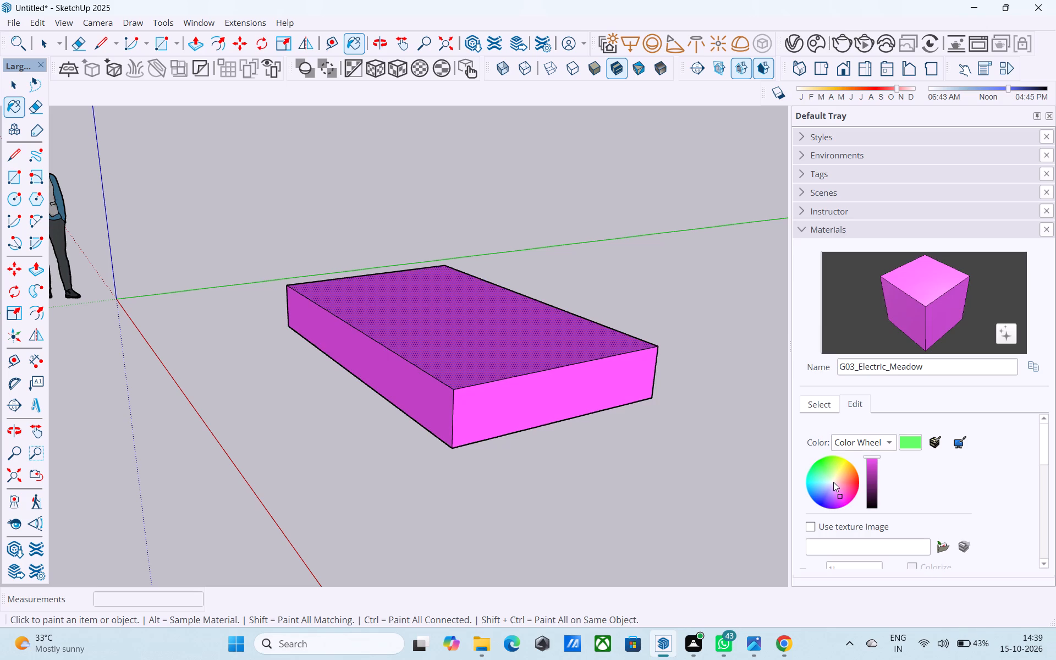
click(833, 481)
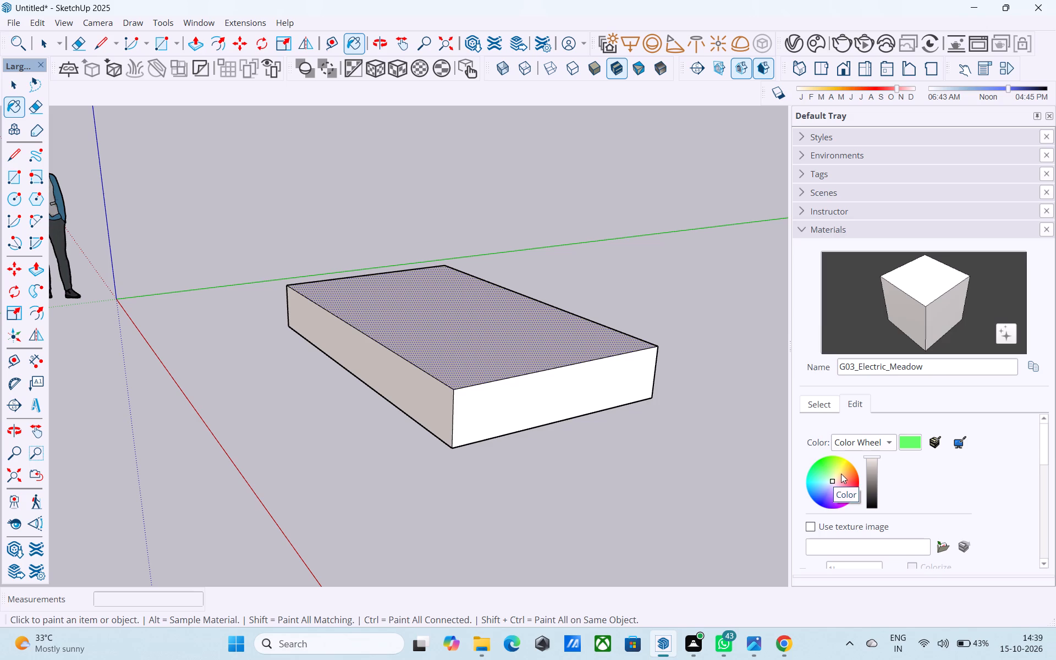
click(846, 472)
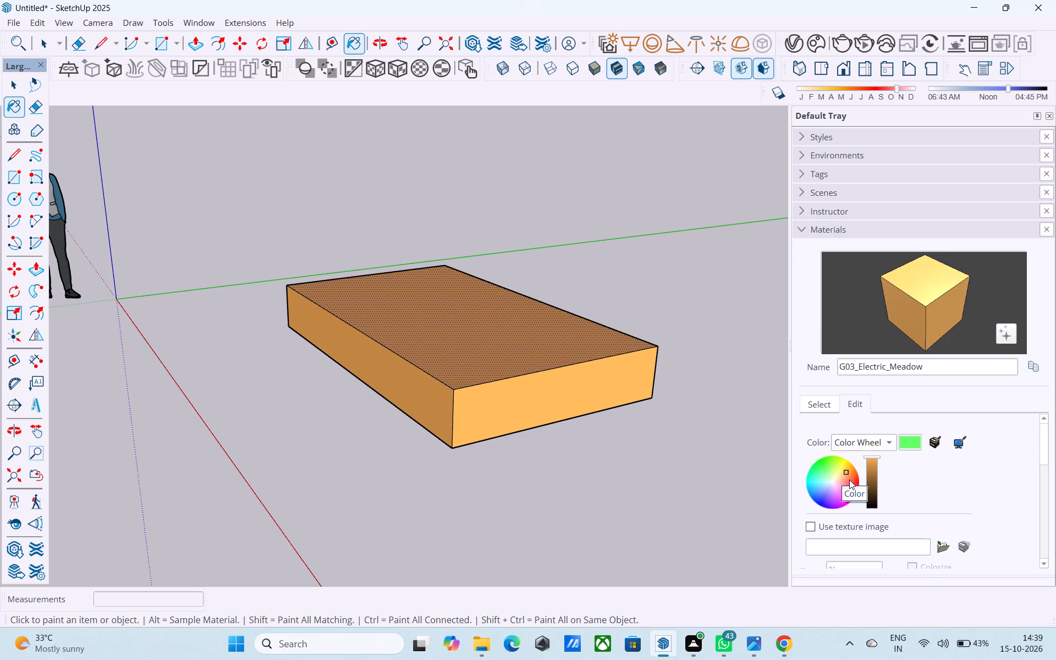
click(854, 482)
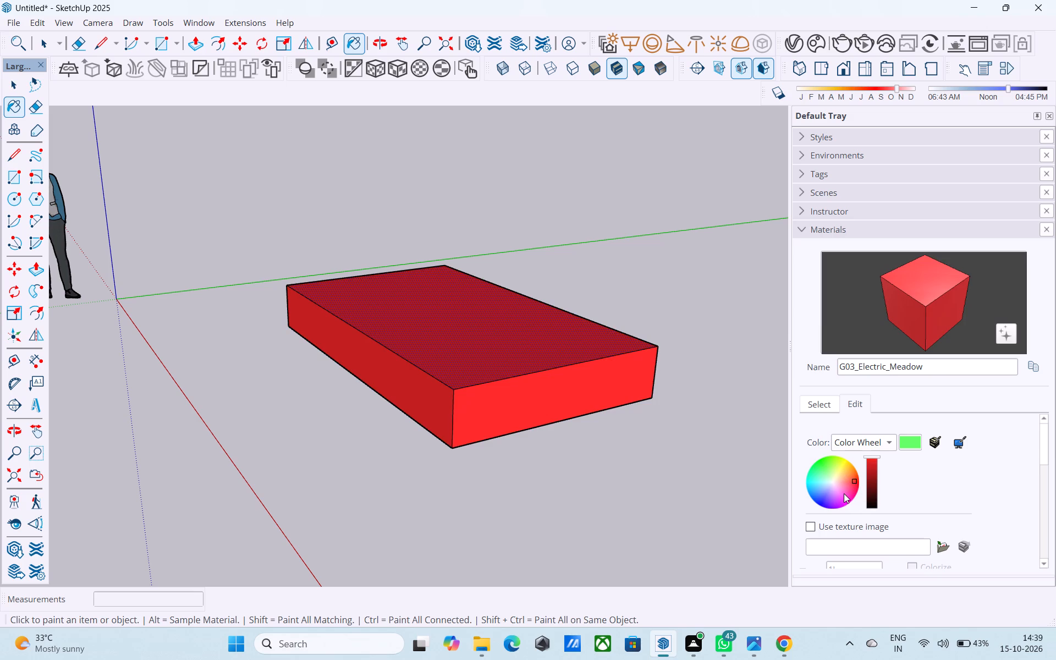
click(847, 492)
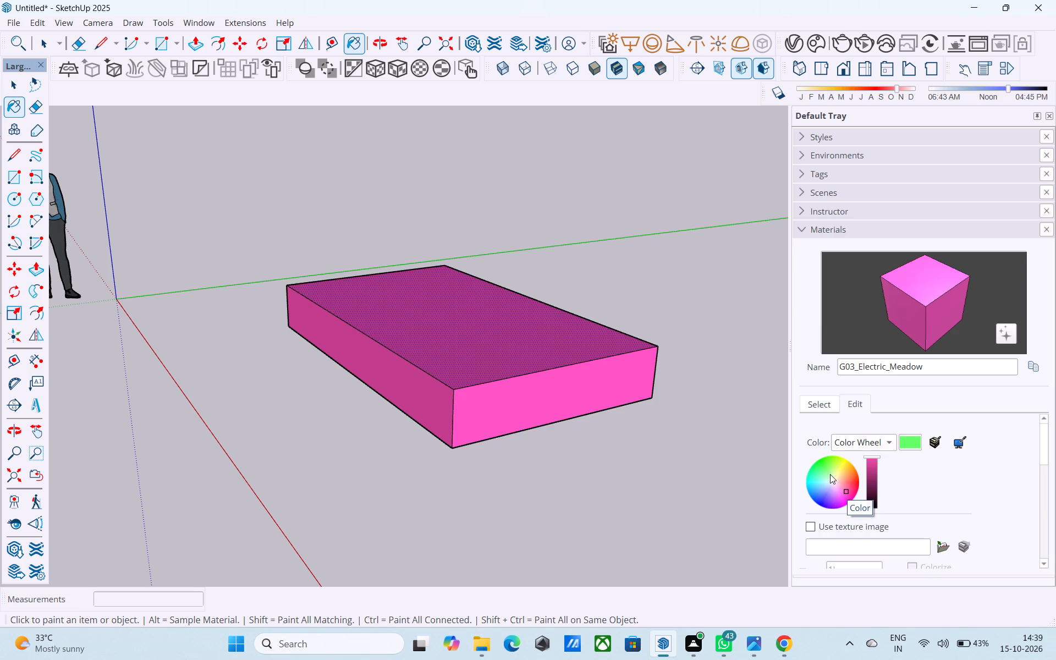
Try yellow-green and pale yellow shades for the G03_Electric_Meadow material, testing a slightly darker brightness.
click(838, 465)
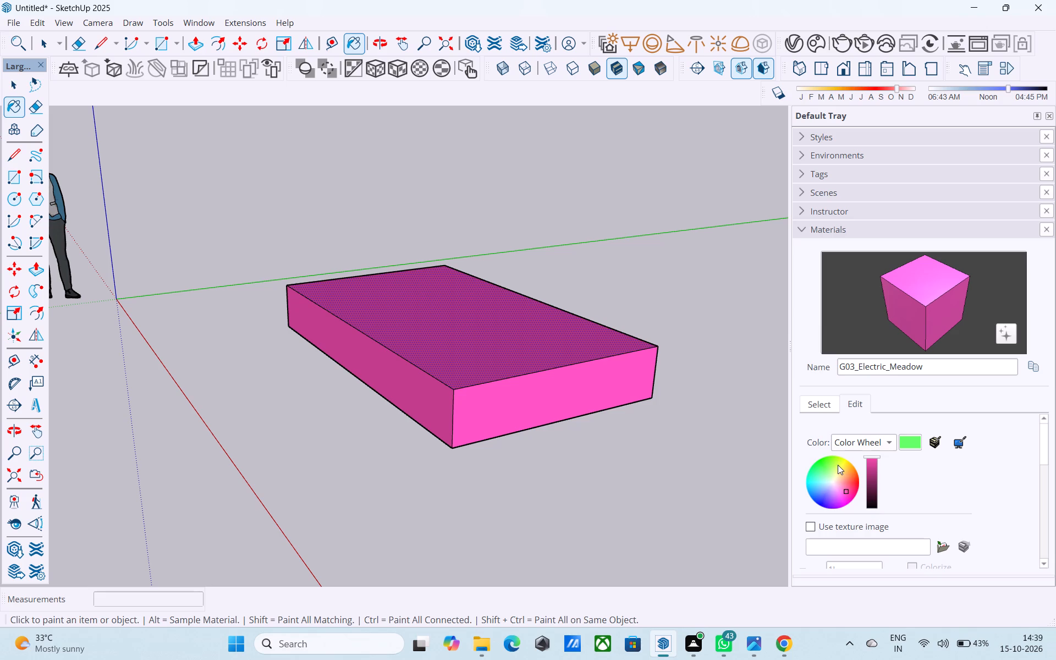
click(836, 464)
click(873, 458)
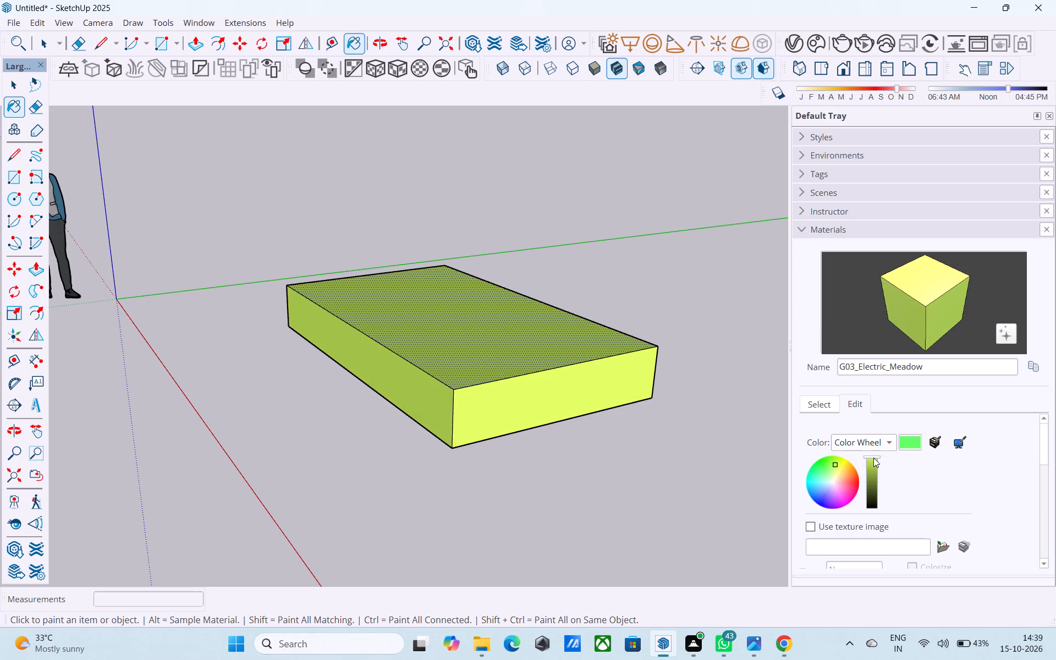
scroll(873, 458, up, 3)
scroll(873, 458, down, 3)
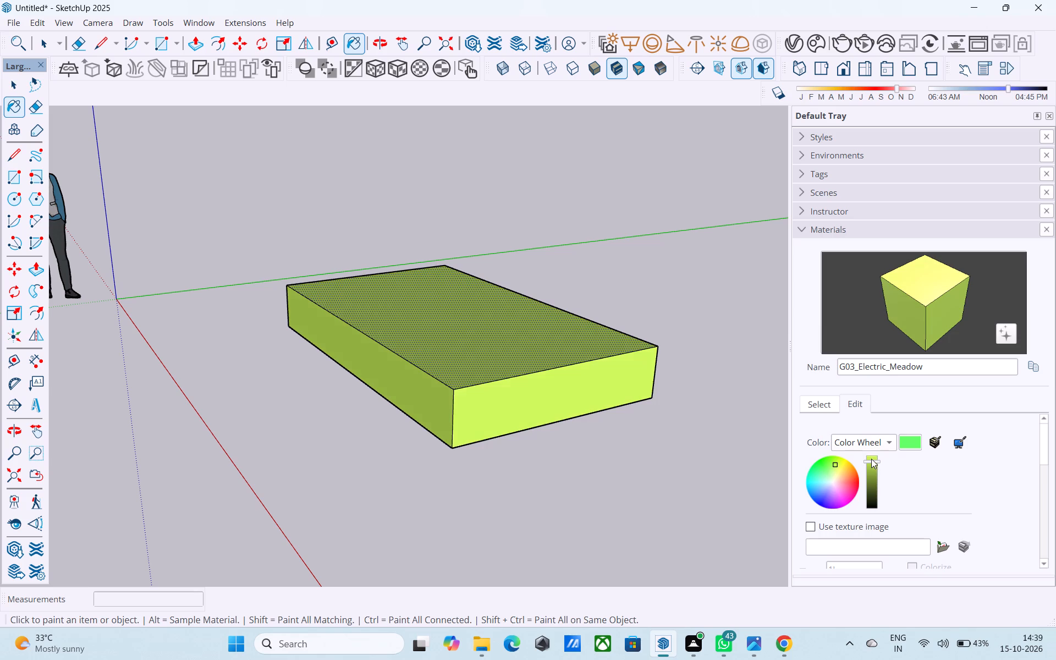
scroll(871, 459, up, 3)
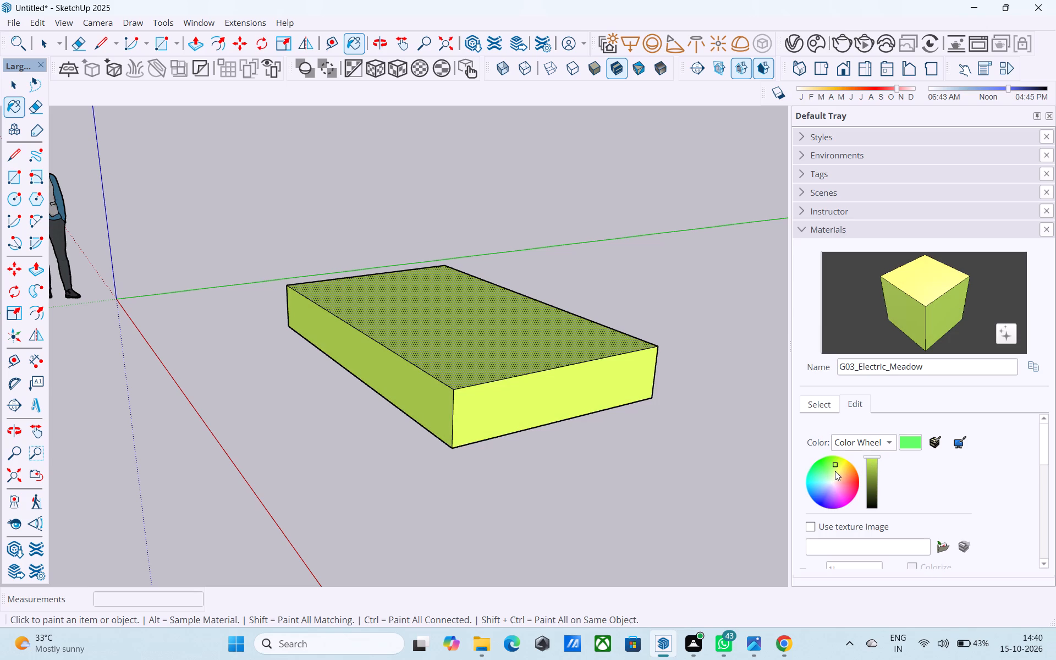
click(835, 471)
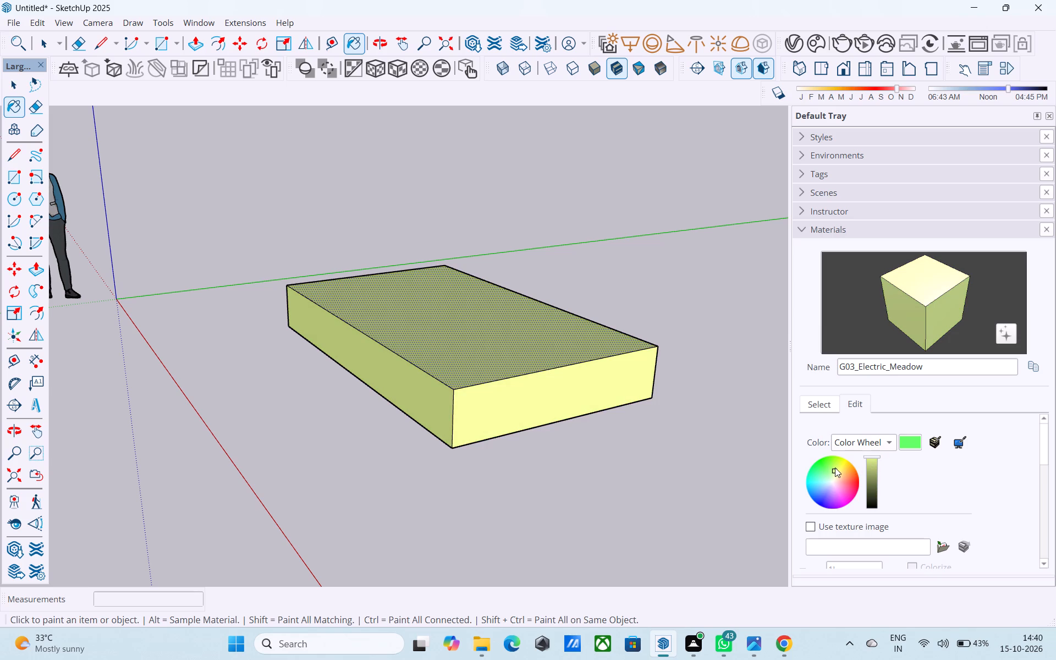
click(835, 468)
Set the G03_Electric_Meadow material's colour to a pale green on the color wheel.
middle_drag(504, 455, 605, 456)
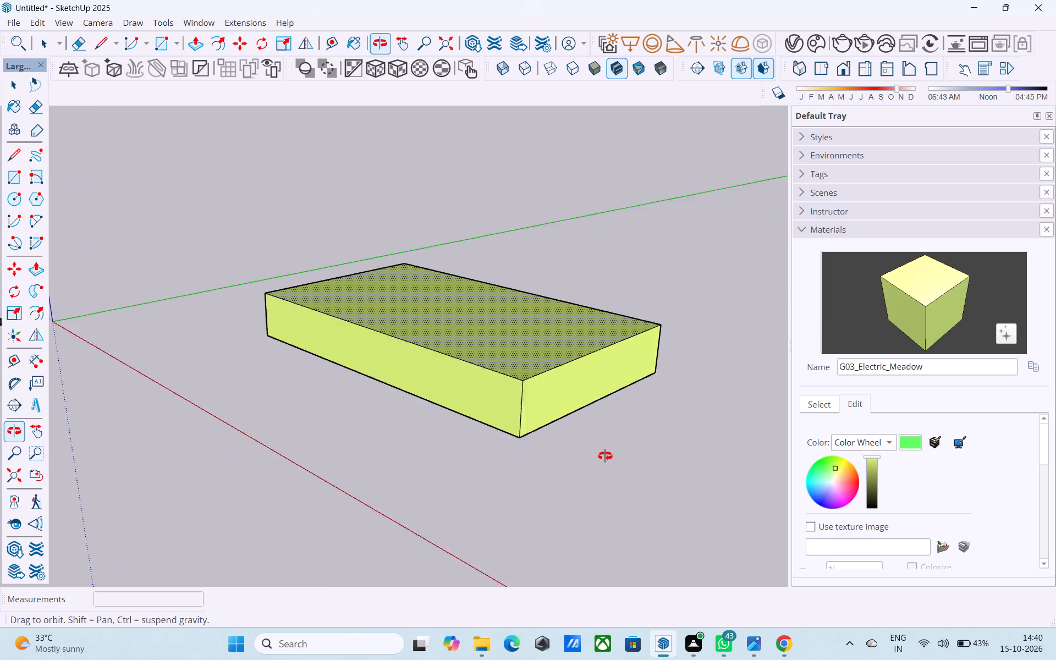
middle_drag(605, 456, 516, 438)
scroll(807, 468, up, 4)
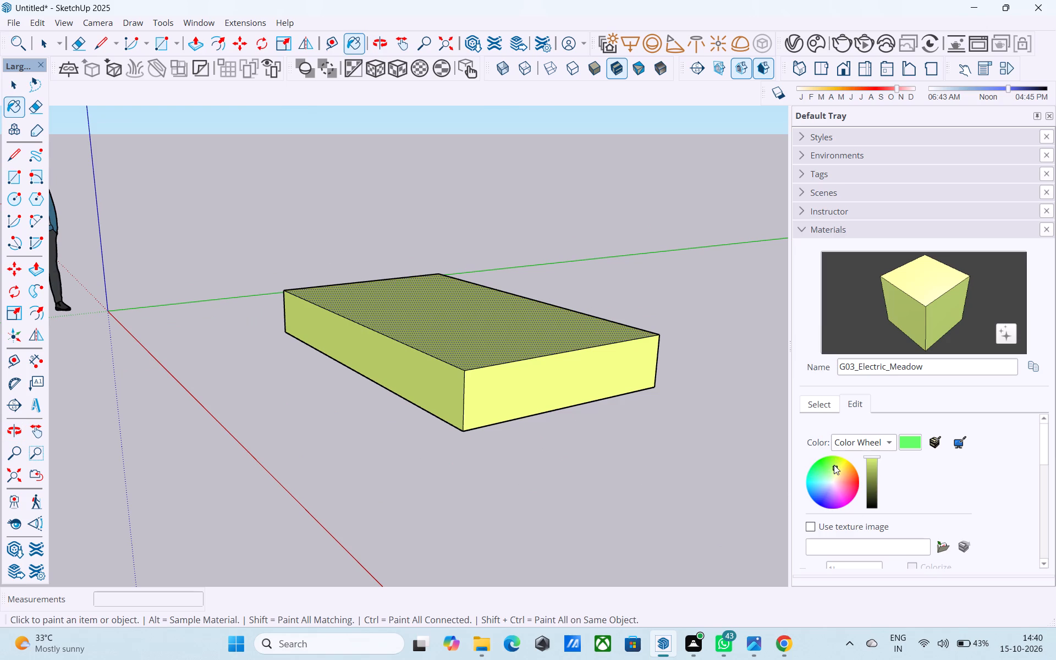
click(834, 465)
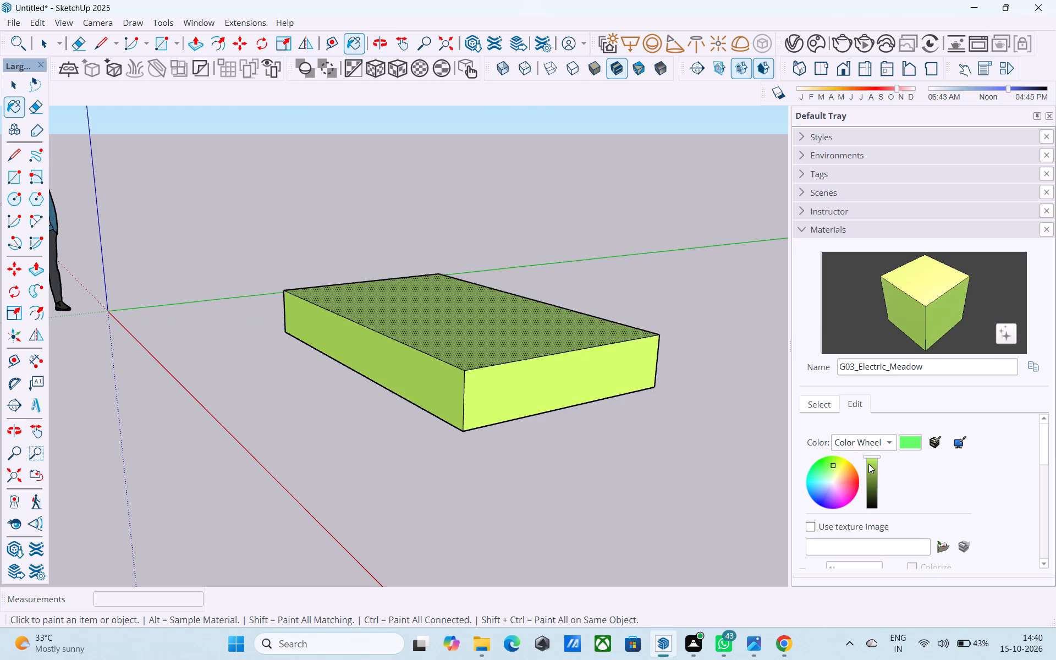
click(832, 470)
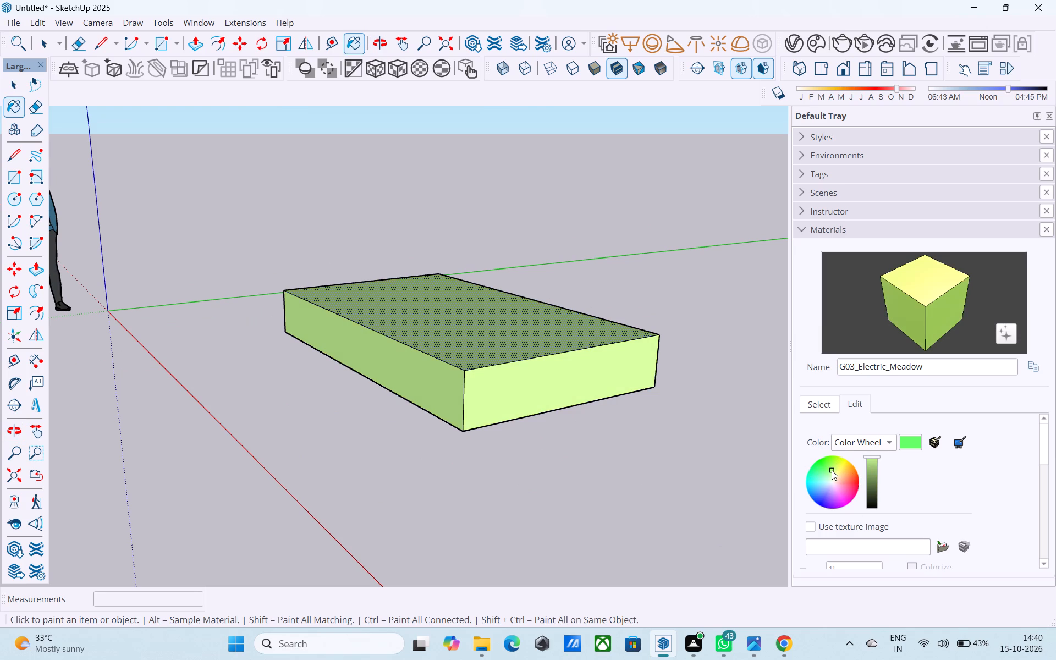
Examine the recoloured box from low, front and elevated viewpoints.
middle_drag(613, 385, 556, 348)
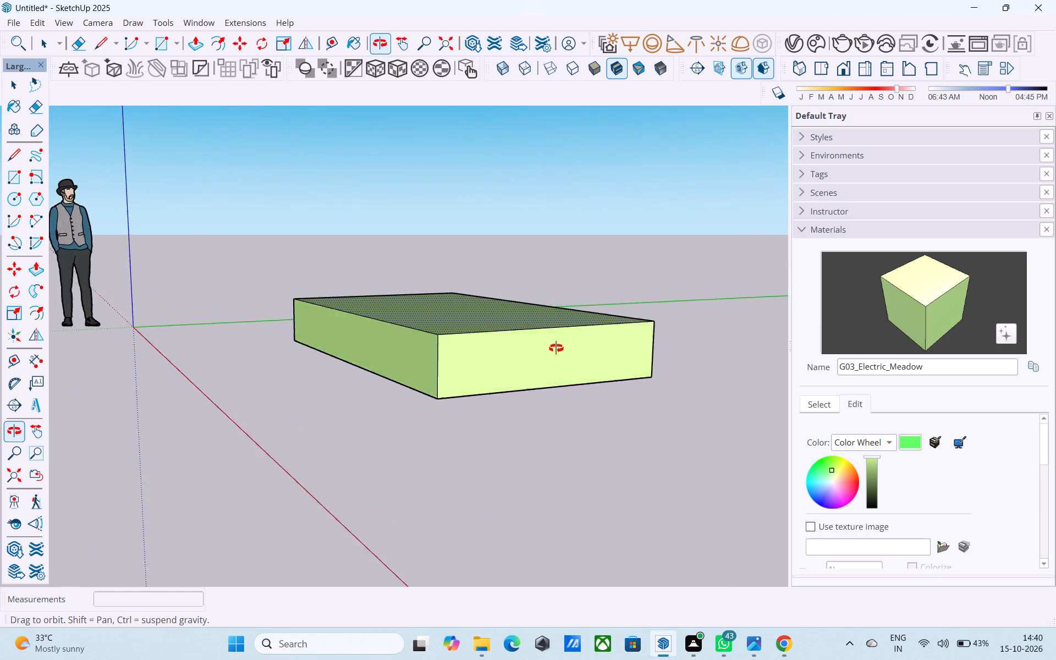
middle_drag(556, 348, 518, 365)
scroll(515, 362, up, 5)
middle_drag(494, 355, 428, 423)
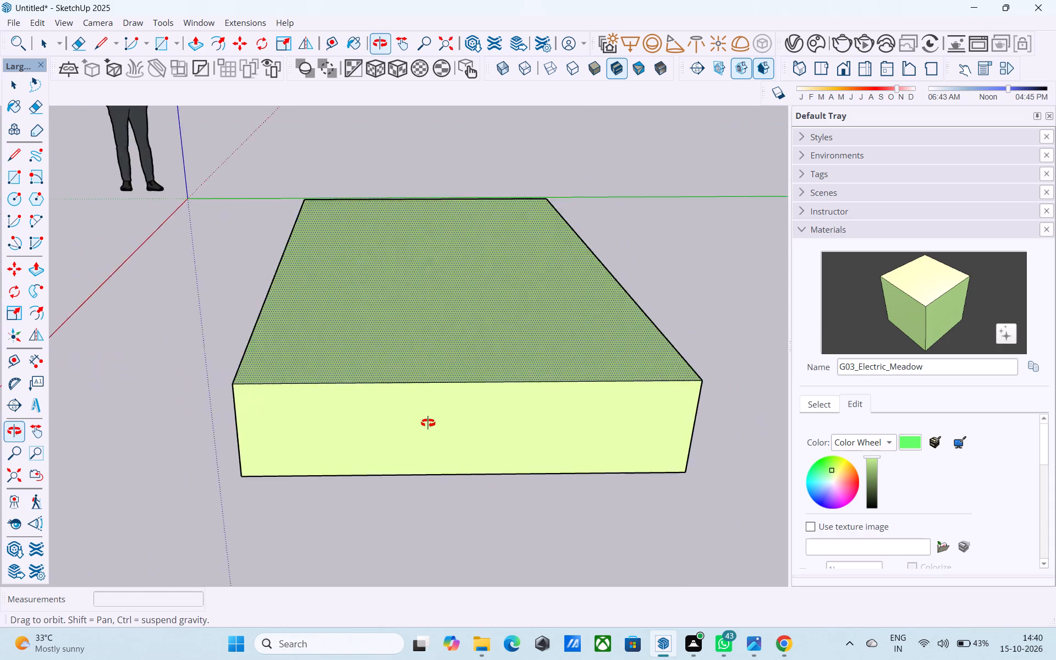
middle_drag(428, 423, 475, 414)
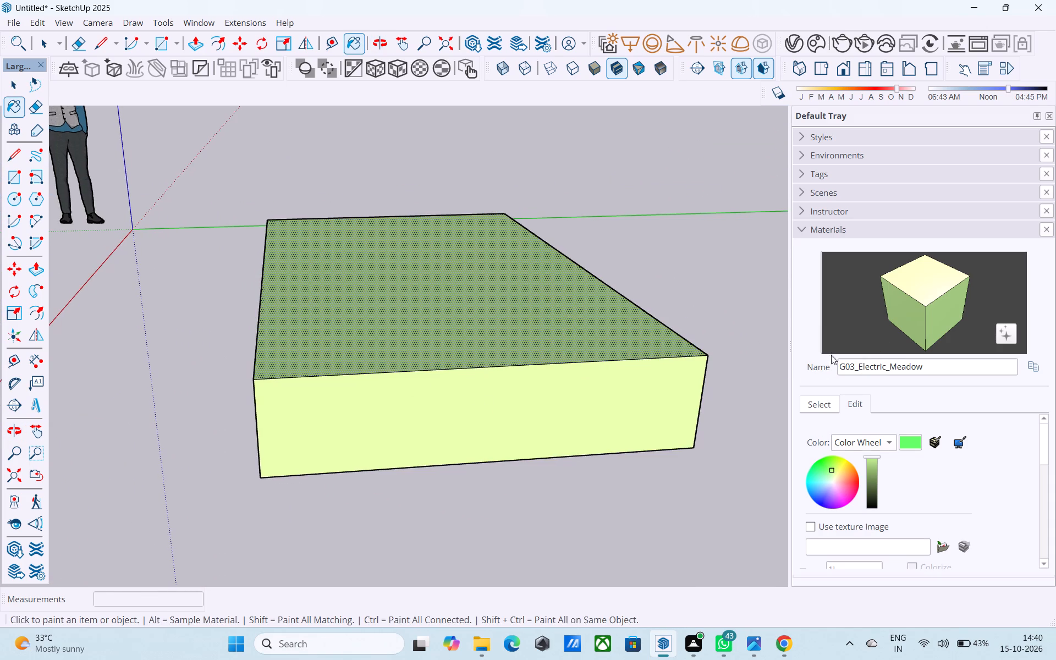
scroll(726, 289, down, 5)
middle_drag(482, 325, 587, 281)
middle_drag(670, 298, 514, 452)
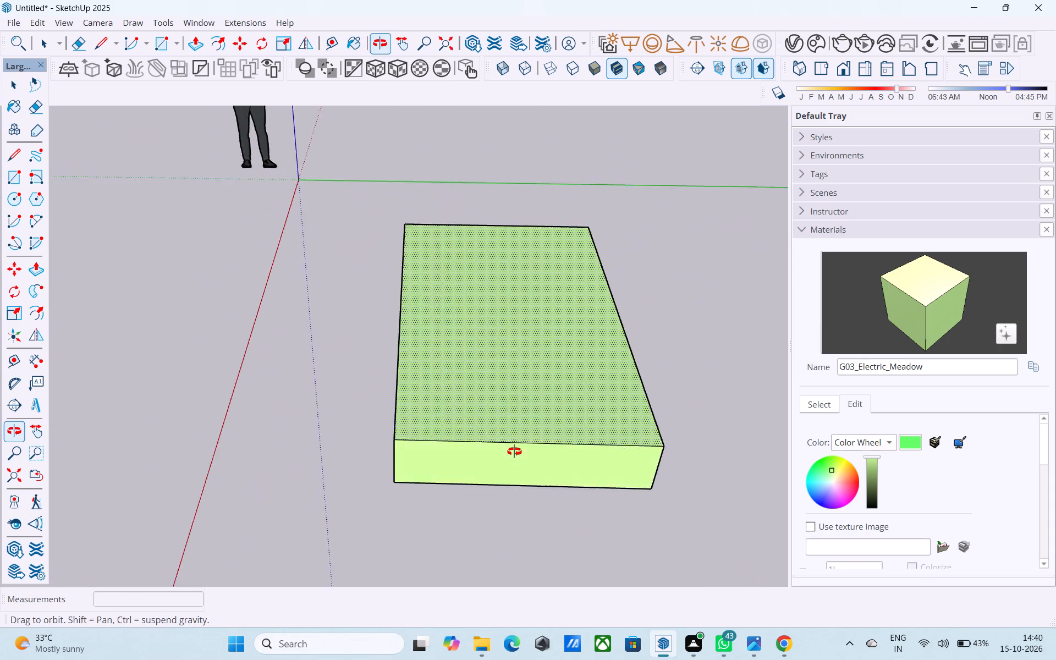
Examine the pale green box's top and side faces from elevated, near-ground and corner viewpoints, both close and farther away.
middle_drag(514, 452, 505, 492)
scroll(598, 341, down, 4)
middle_drag(598, 342, 683, 250)
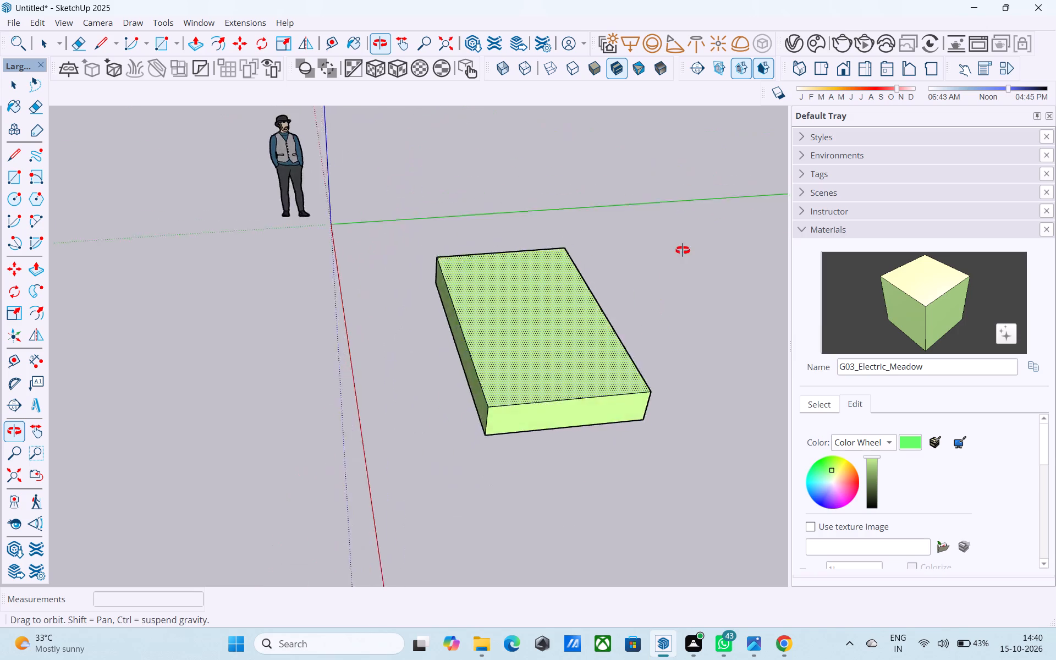
middle_drag(683, 250, 716, 195)
middle_drag(552, 312, 642, 240)
scroll(608, 271, up, 5)
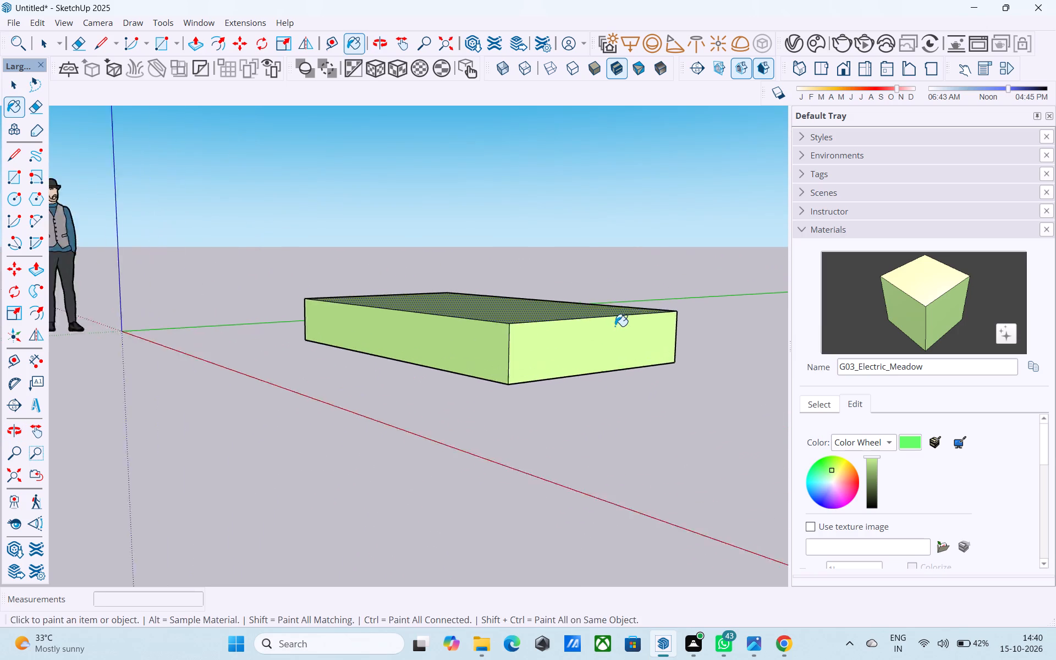
scroll(615, 326, up, 2)
middle_drag(617, 369, 663, 438)
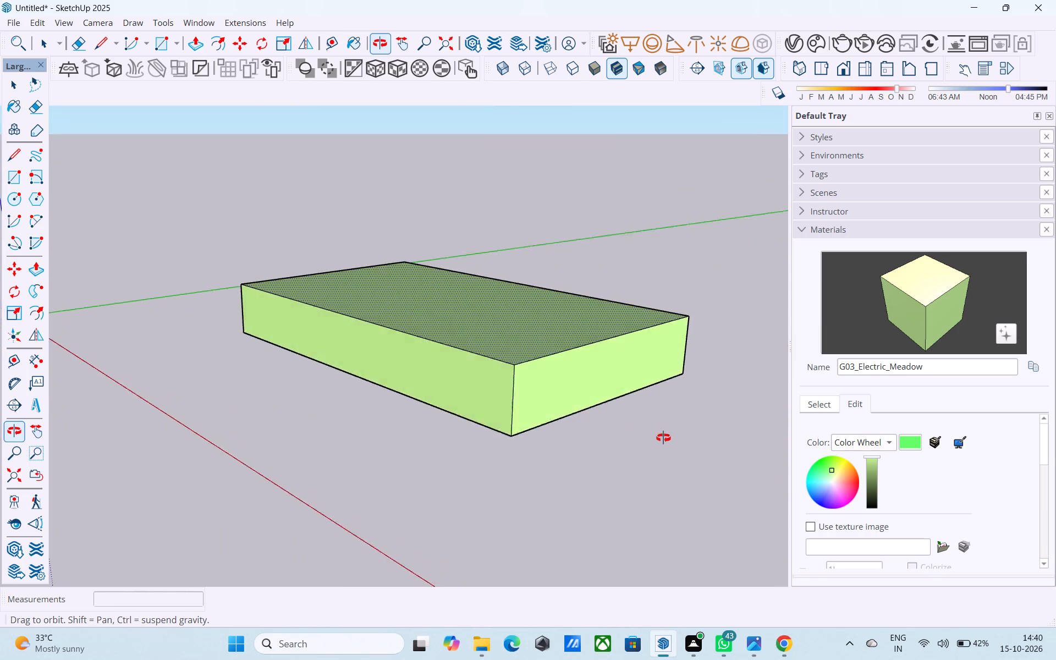
middle_drag(663, 438, 592, 500)
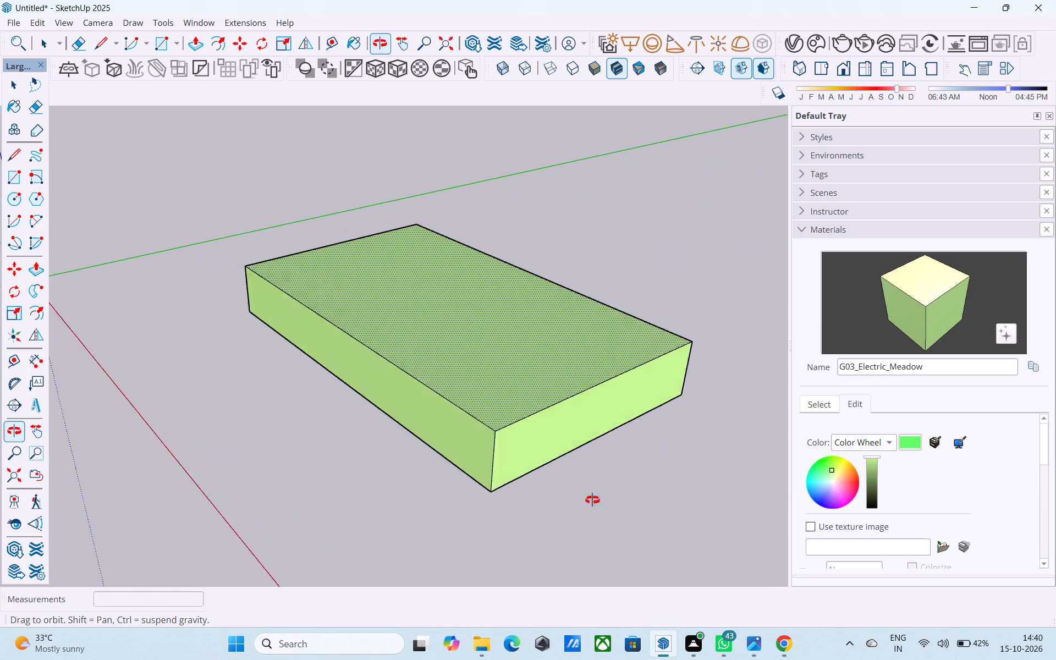
middle_drag(592, 500, 552, 496)
scroll(549, 487, up, 3)
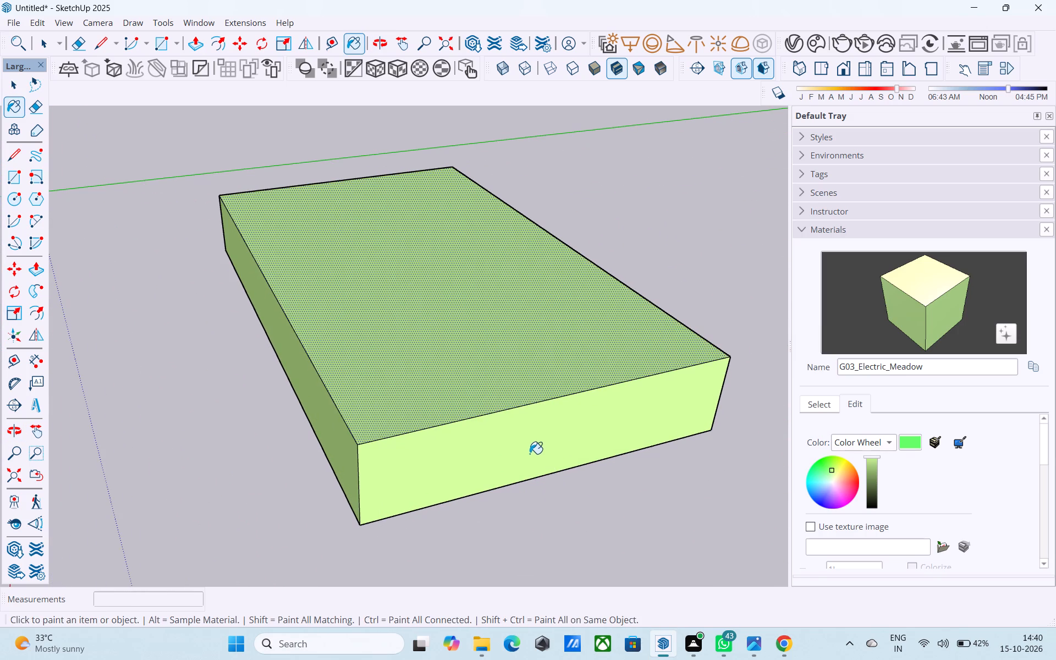
scroll(505, 459, down, 2)
middle_drag(505, 460, 478, 413)
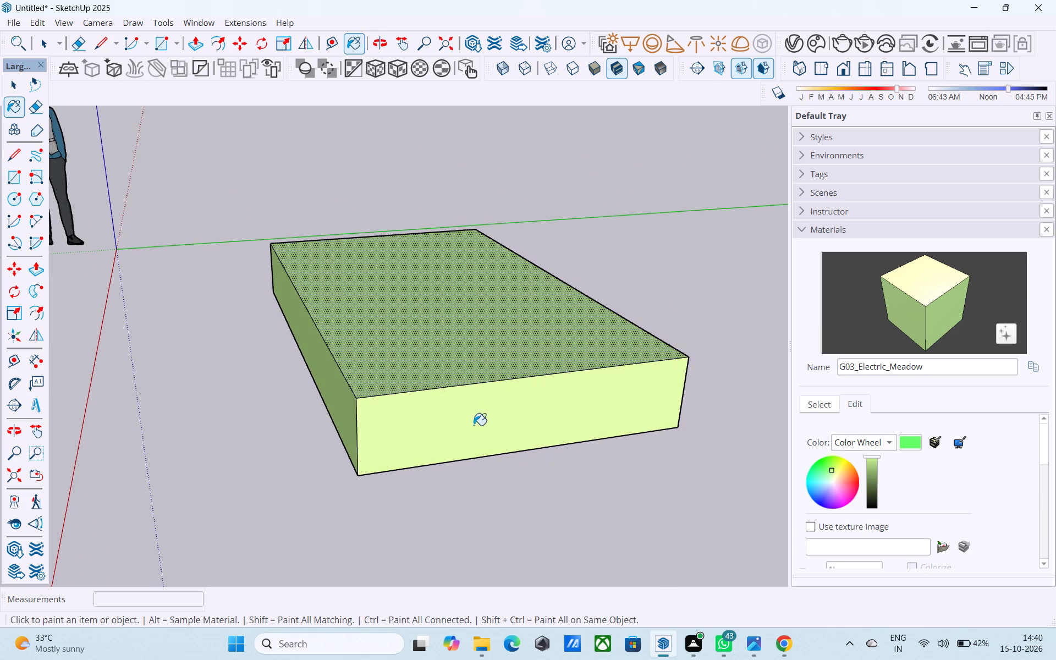
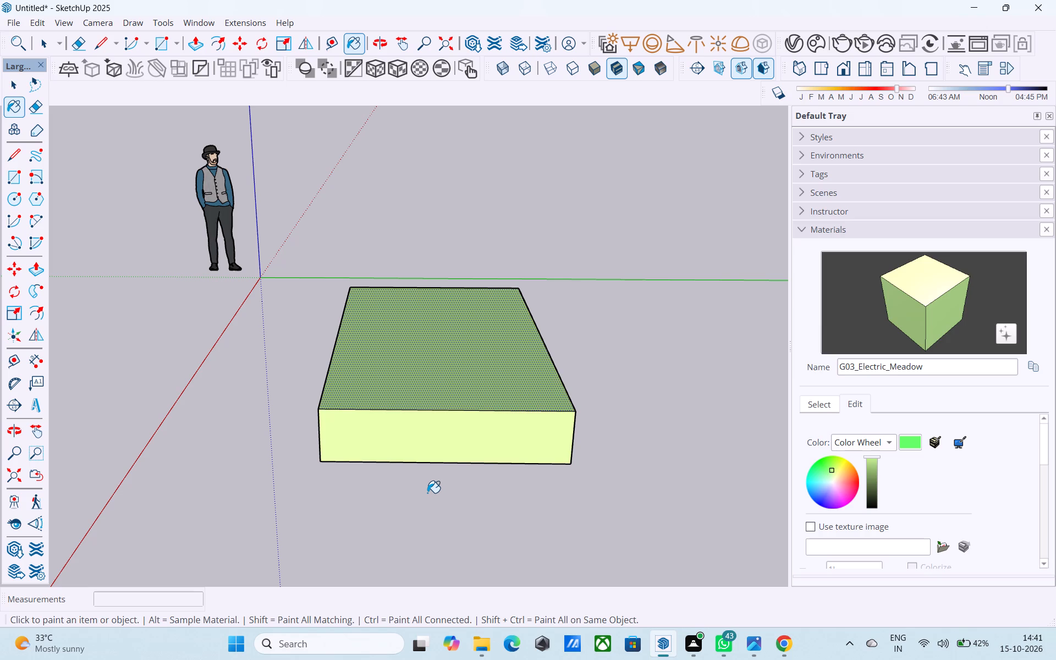
Examine the pale green box from front, corner and elevated viewpoints, both close and farther away.
scroll(438, 447, down, 3)
middle_drag(437, 452, 327, 446)
middle_drag(508, 431, 520, 432)
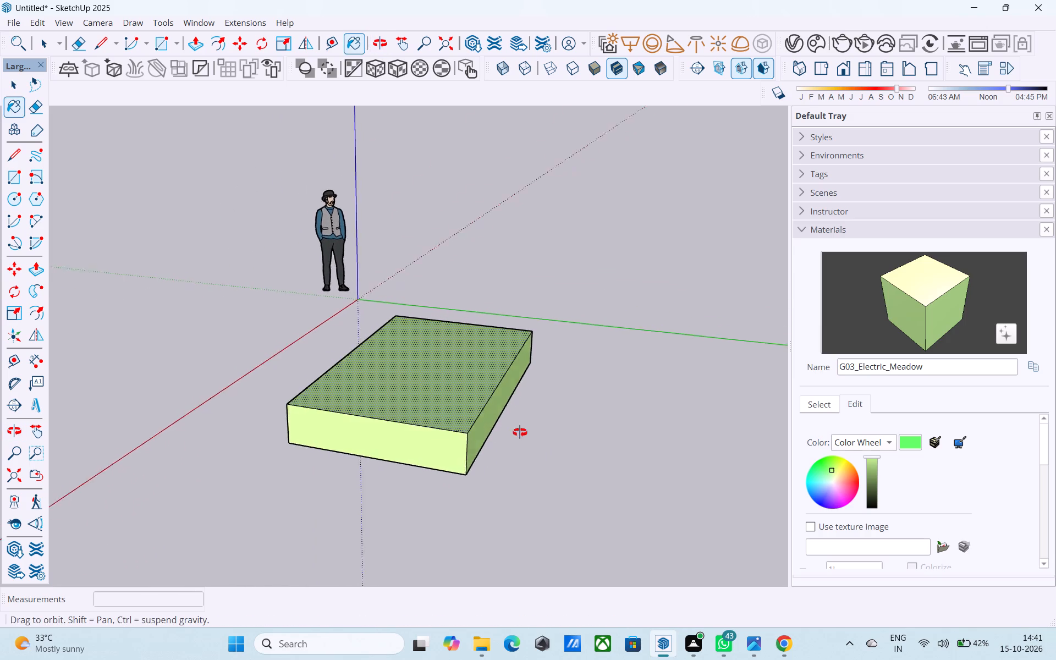
middle_drag(520, 432, 523, 426)
middle_drag(406, 389, 694, 449)
scroll(549, 404, up, 5)
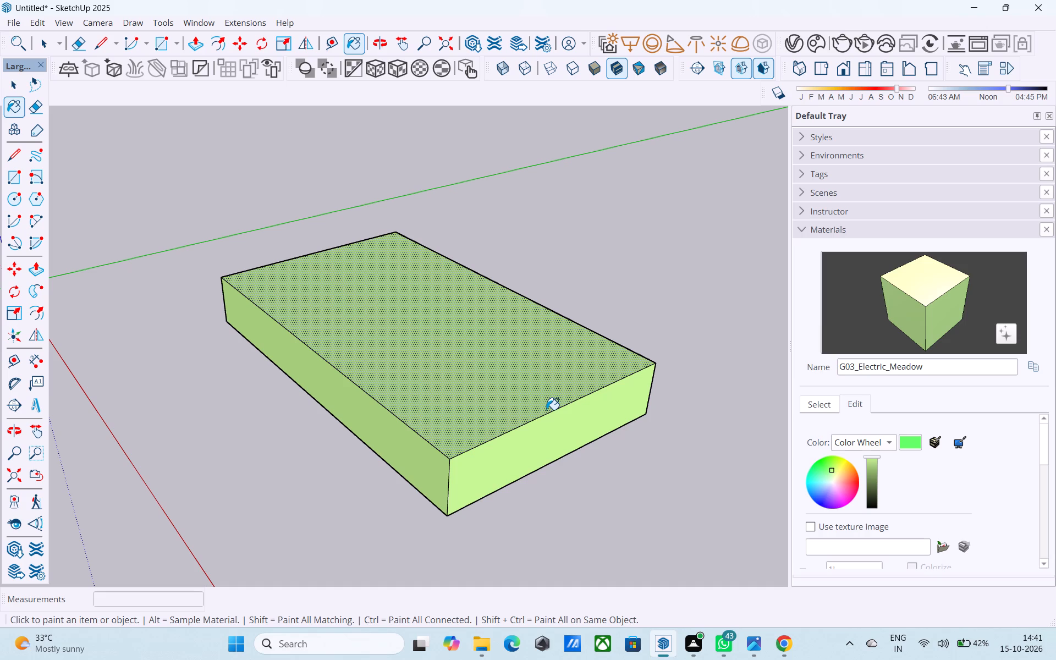
middle_drag(546, 410, 395, 447)
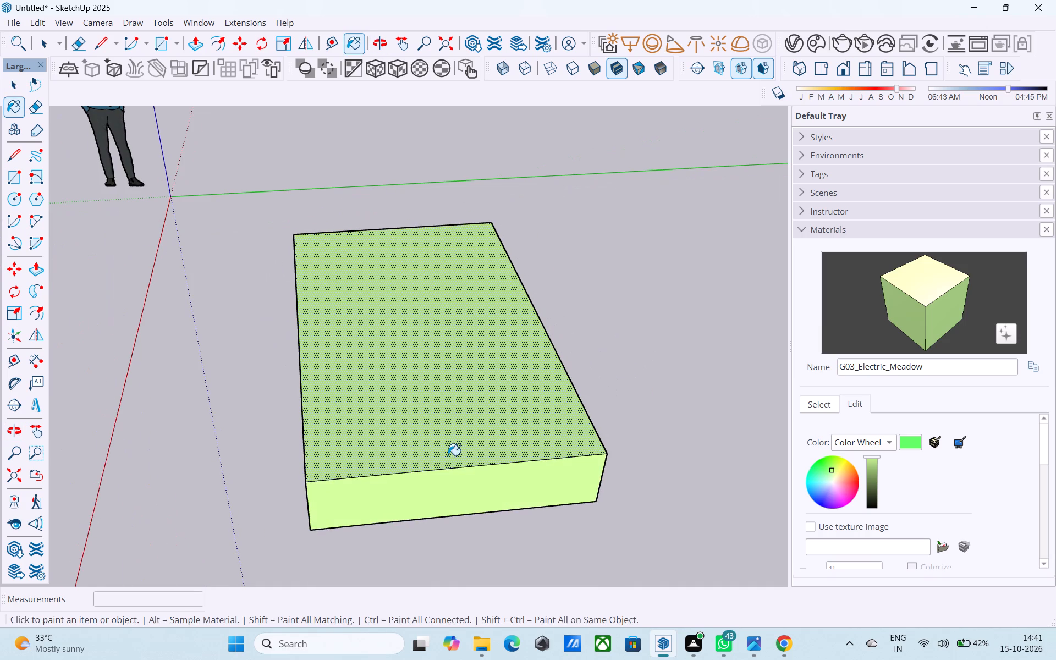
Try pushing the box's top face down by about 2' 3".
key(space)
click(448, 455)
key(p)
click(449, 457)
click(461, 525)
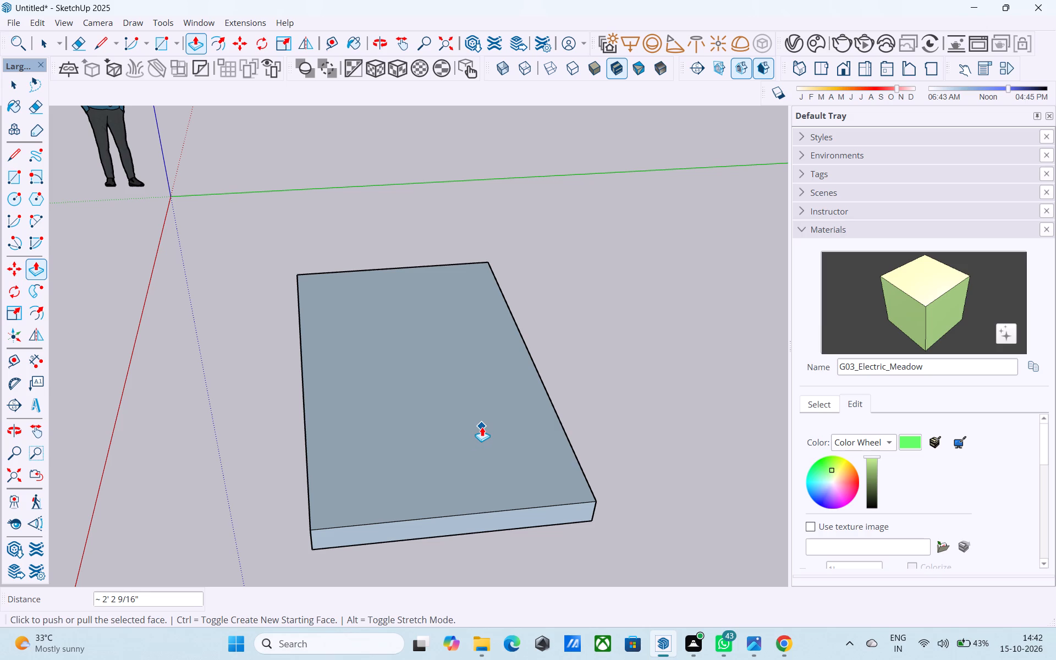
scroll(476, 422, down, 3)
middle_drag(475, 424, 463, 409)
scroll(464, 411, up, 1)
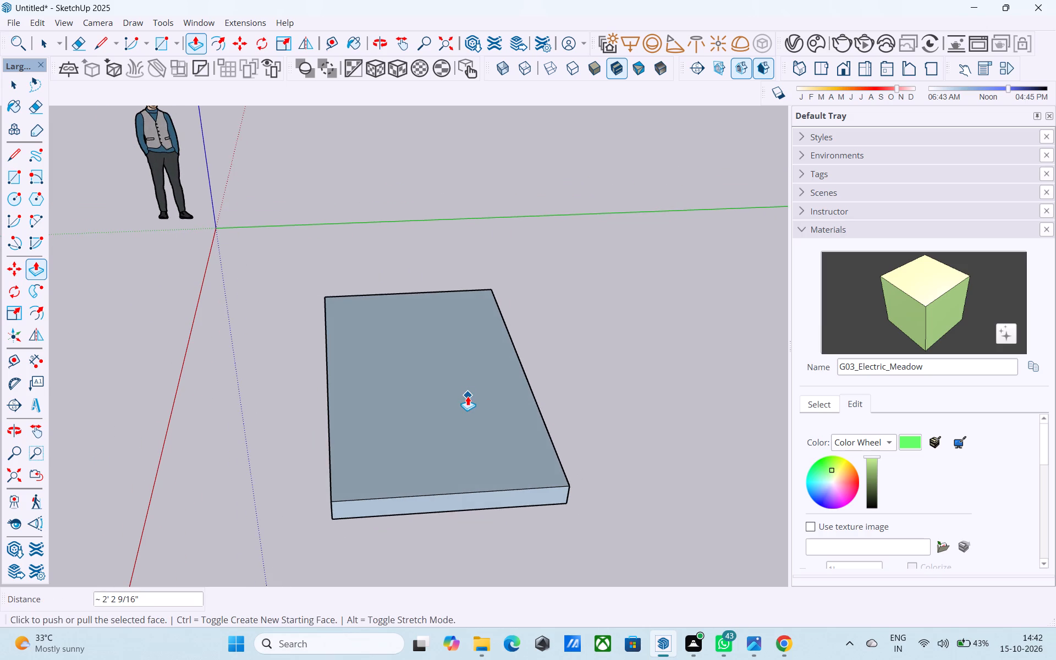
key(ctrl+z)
Push the green box's top face down to its base to flatten the box away.
key(space)
click(468, 401)
key(p)
click(465, 403)
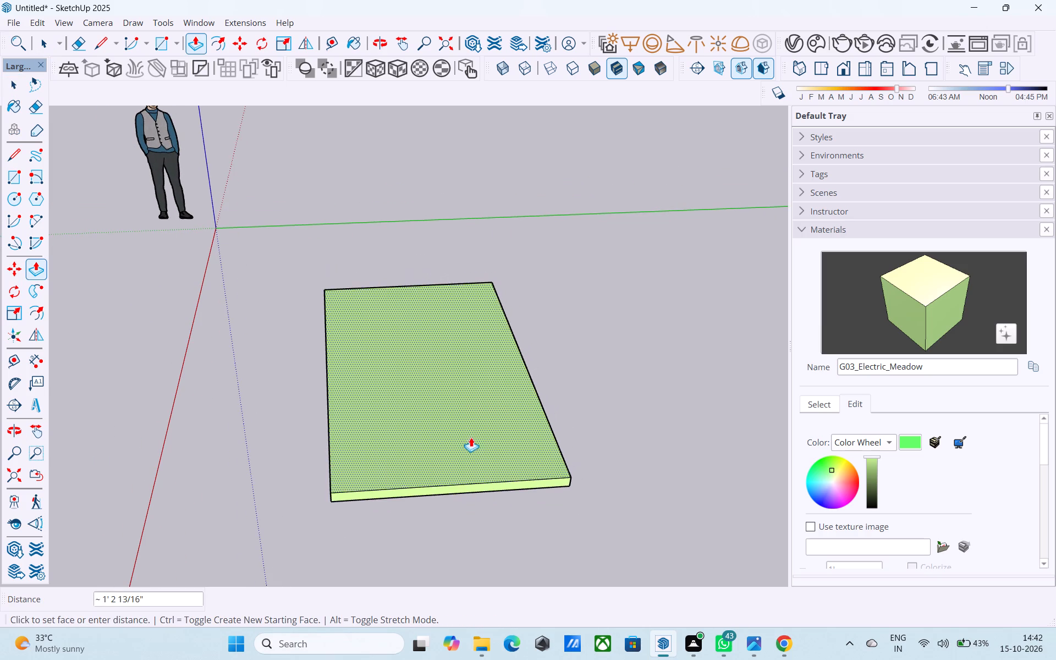
click(473, 447)
key(space)
Draw a 40' by 60' rectangle on the ground plane near the origin.
scroll(472, 443, down, 4)
middle_drag(472, 443, 414, 411)
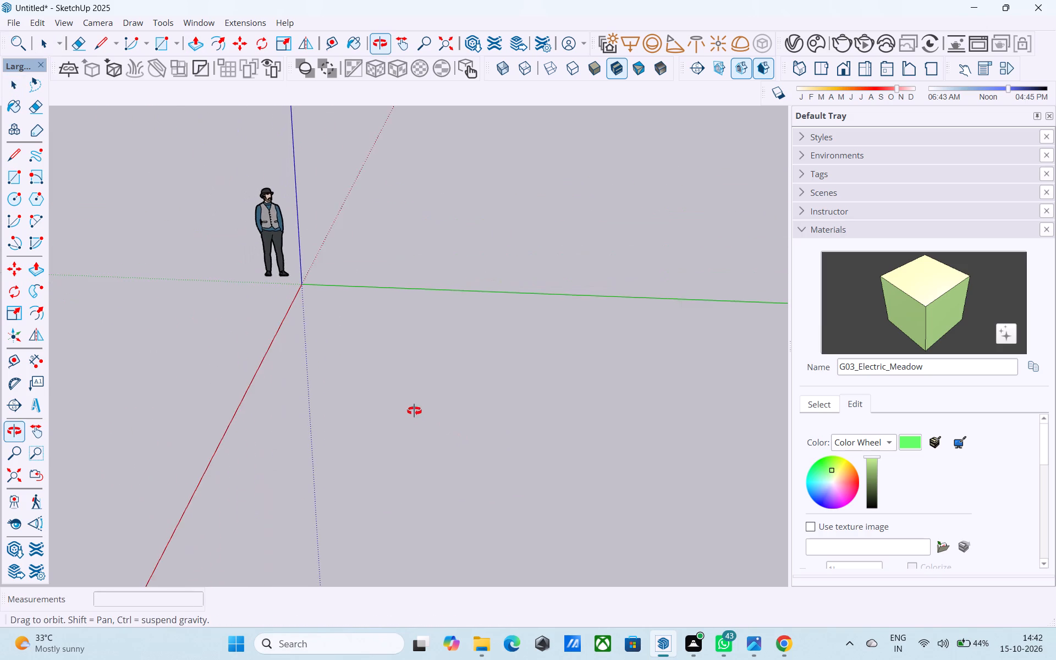
middle_drag(414, 411, 424, 377)
key(r)
click(430, 343)
scroll(614, 548, down, 5)
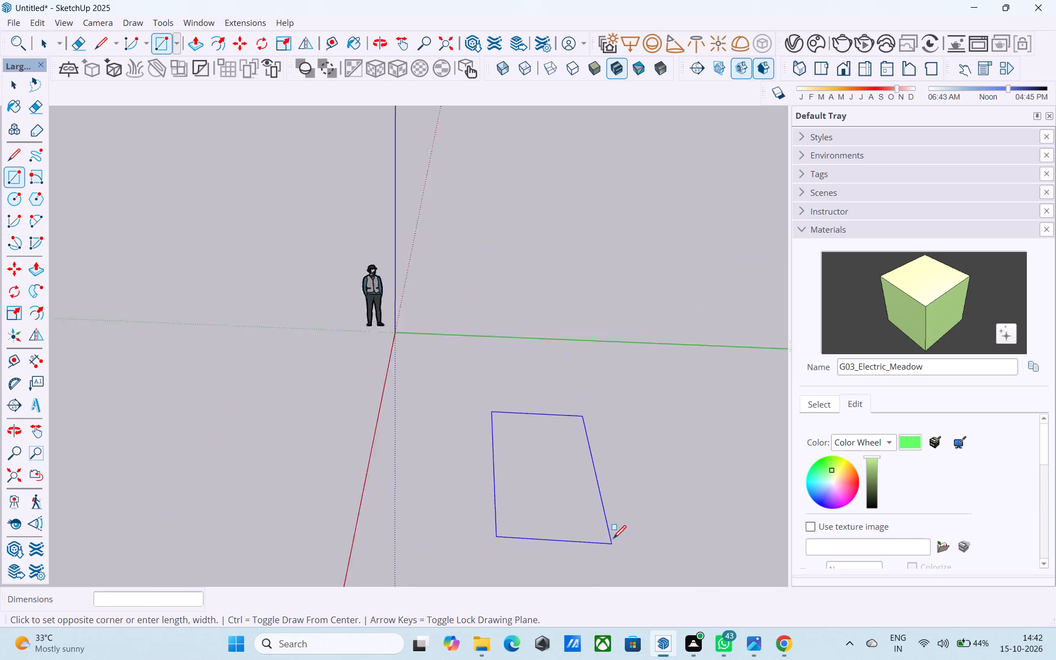
shift+middle_drag(639, 542, 569, 499)
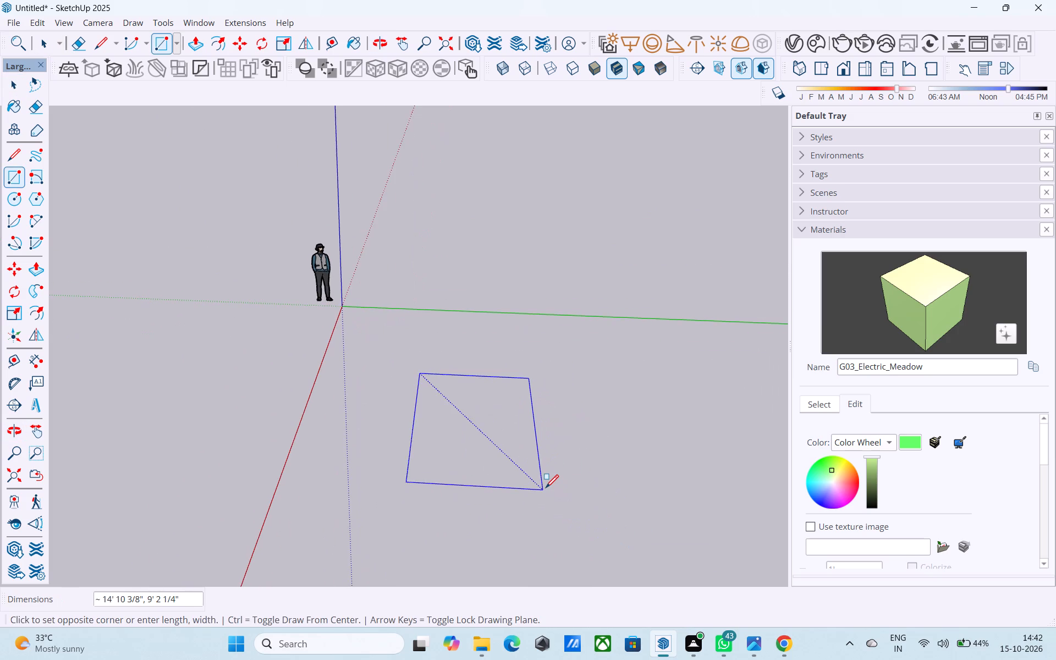
scroll(546, 489, up, 2)
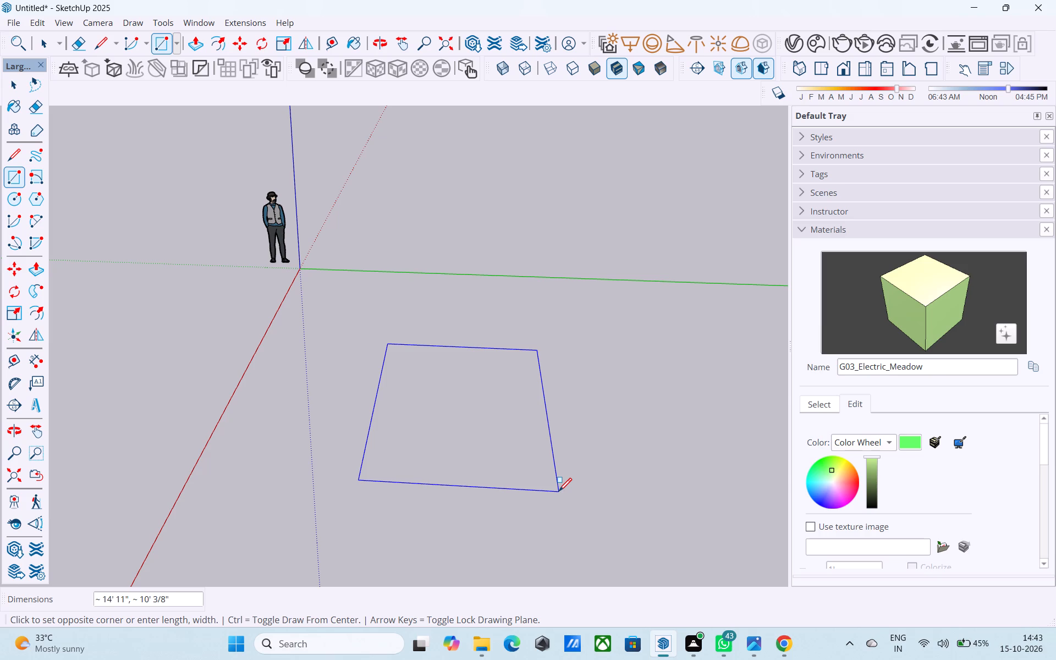
middle_drag(519, 461, 502, 422)
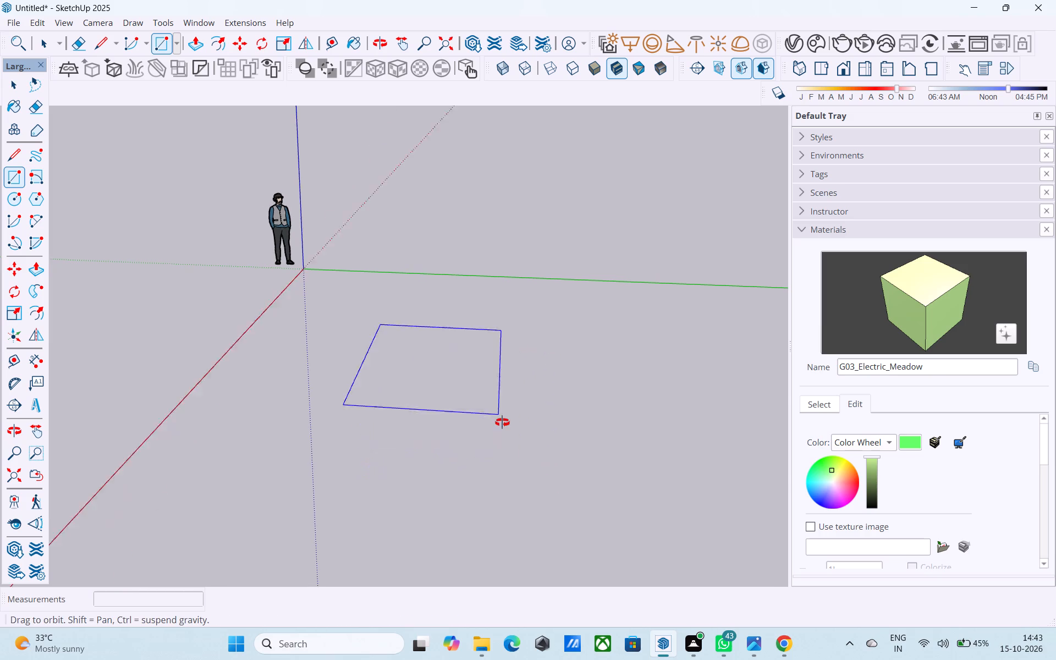
middle_drag(502, 422, 530, 390)
scroll(530, 389, down, 5)
middle_drag(530, 390, 497, 457)
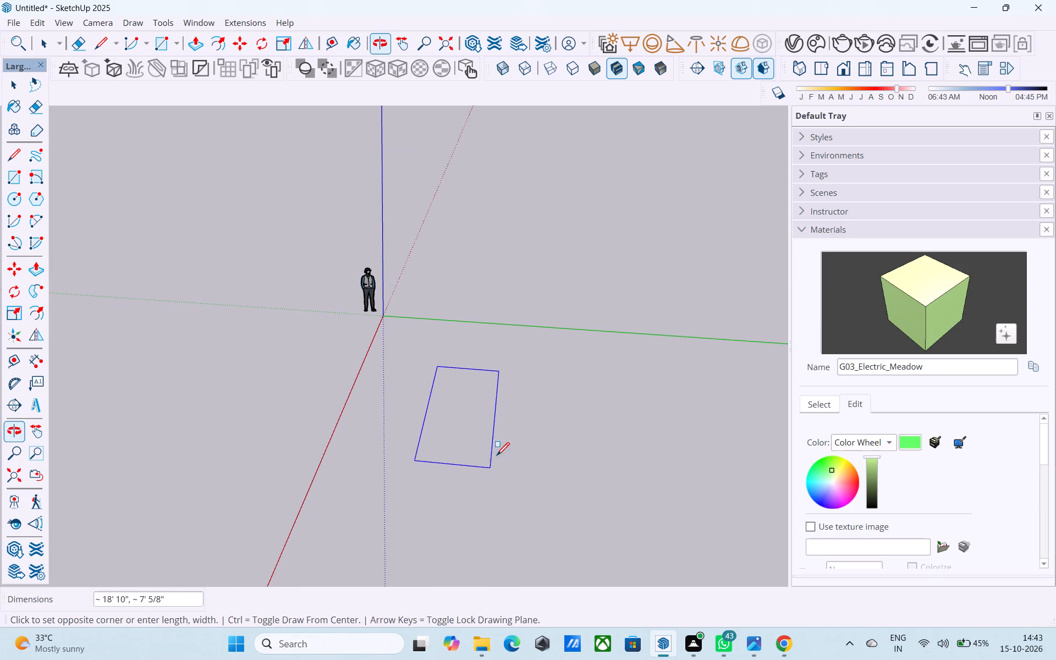
shift+middle_drag(504, 469, 513, 469)
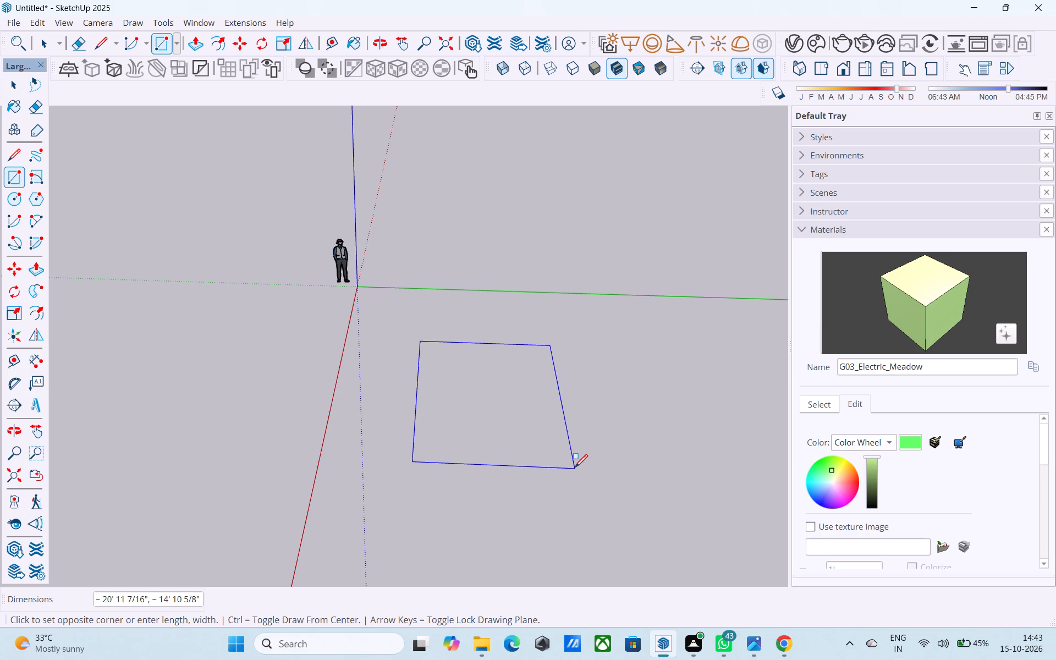
scroll(575, 469, up, 3)
scroll(575, 476, down, 3)
scroll(576, 469, up, 1)
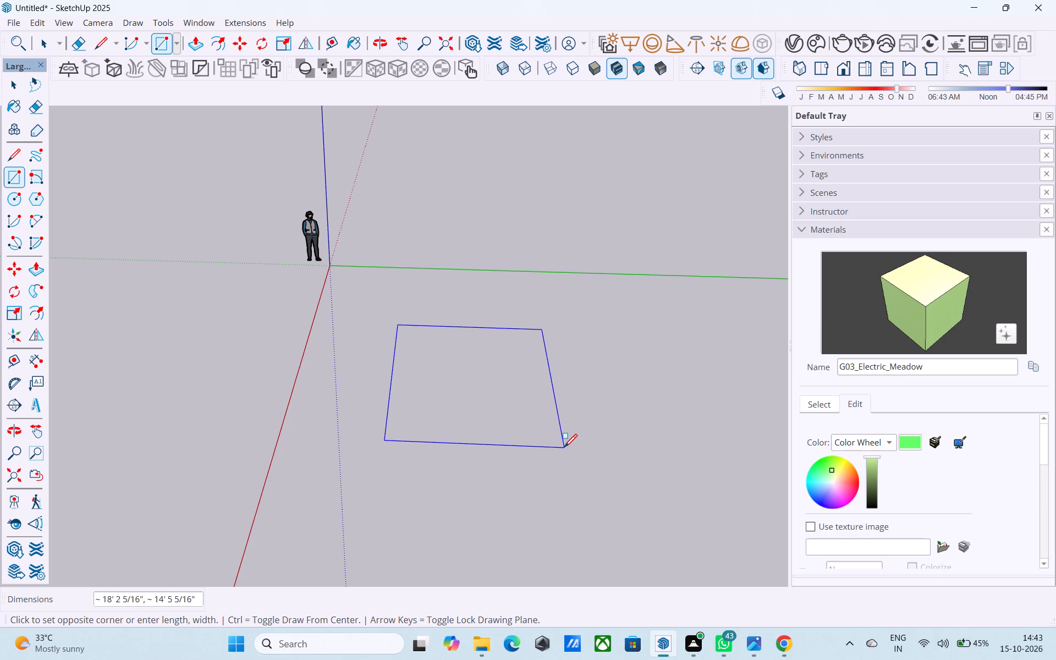
scroll(545, 433, down, 2)
middle_drag(545, 433, 546, 434)
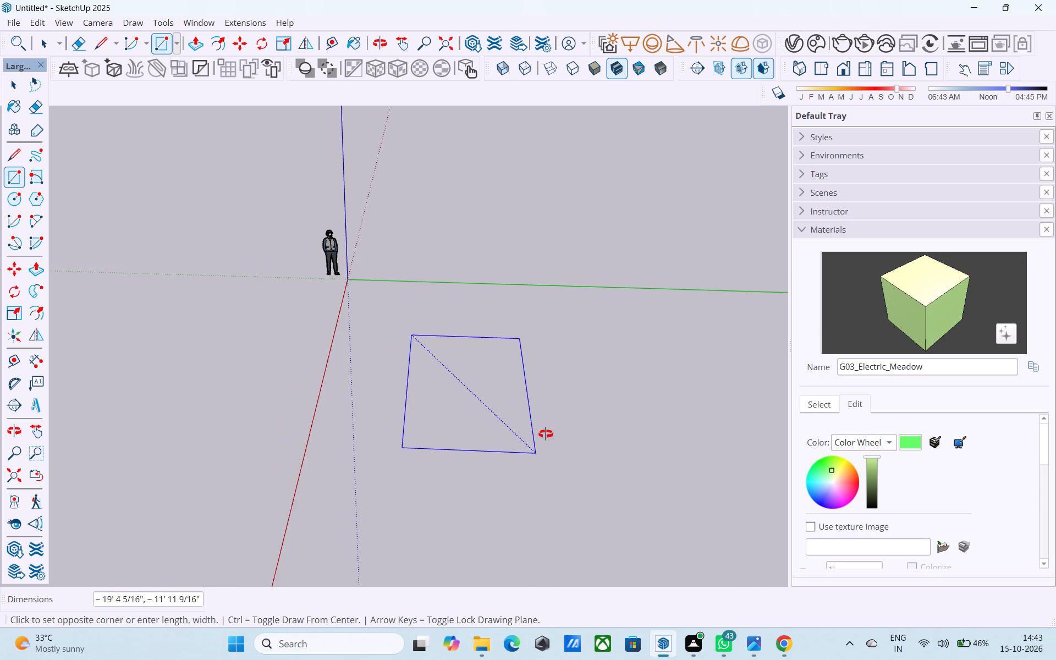
middle_drag(546, 434, 543, 489)
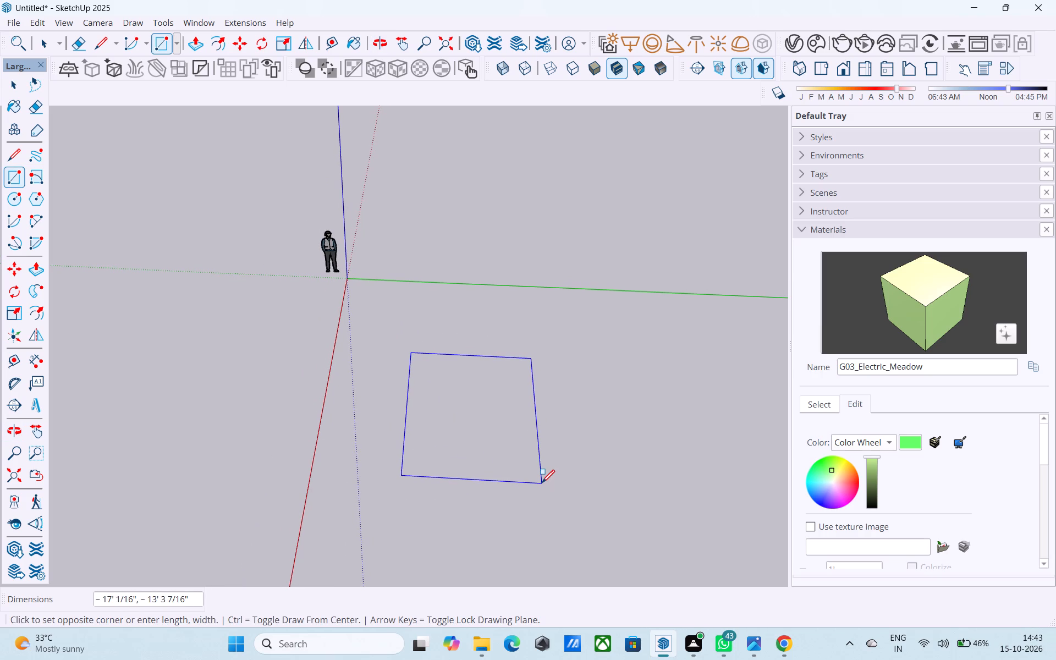
text(40',60')
key(Return)
Change the new rectangle's dimensions to 60' by 40'.
scroll(373, 256, down, 2)
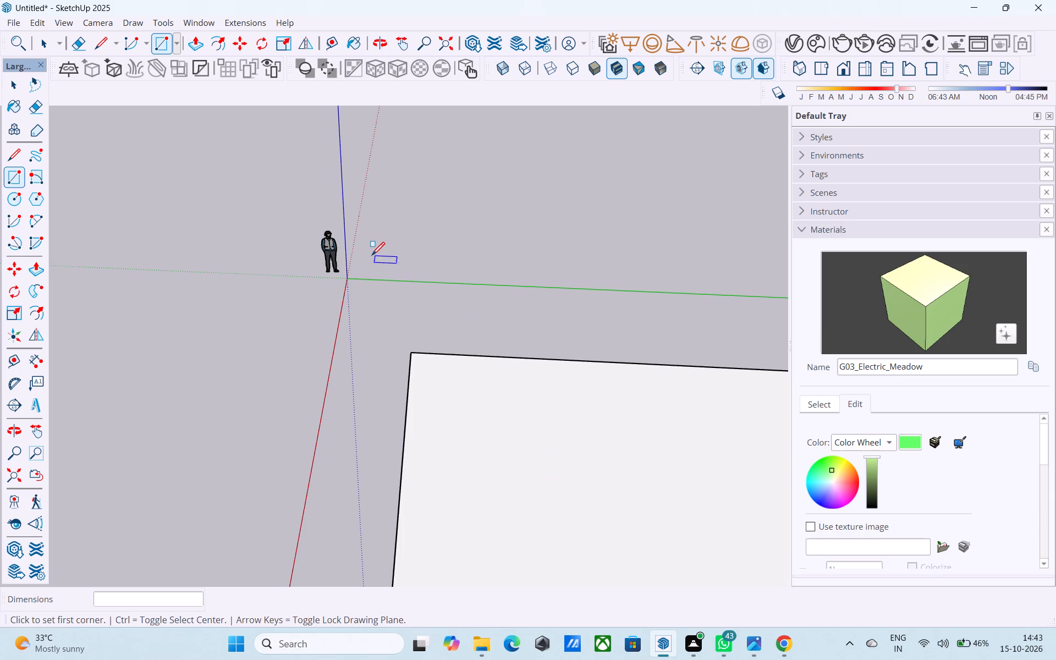
scroll(372, 256, down, 10)
scroll(469, 313, down, 1)
middle_drag(491, 339, 497, 433)
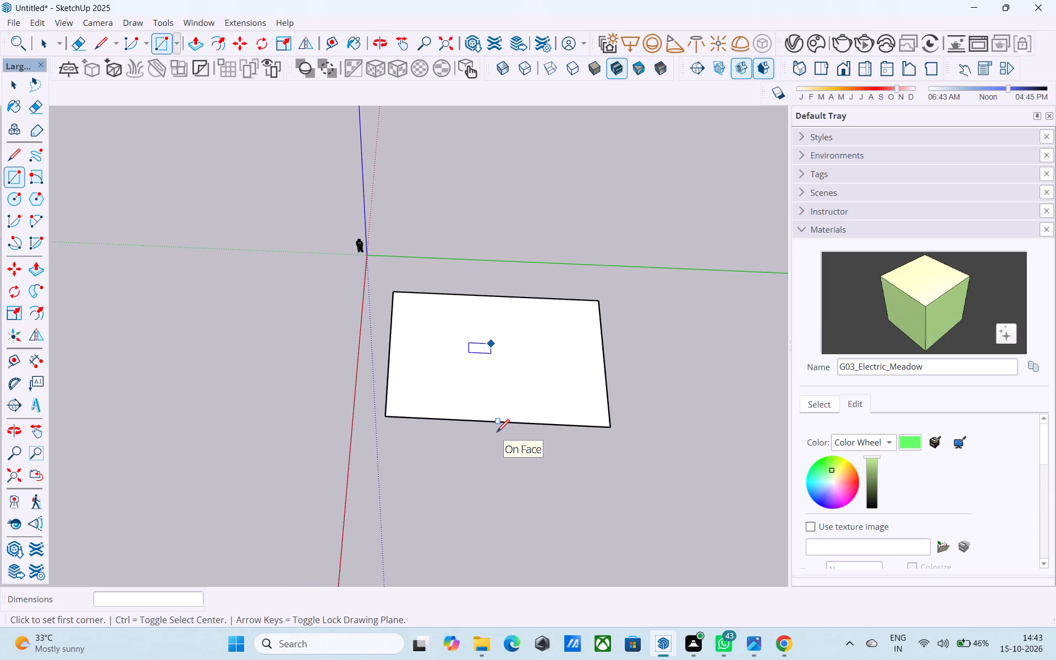
key(6)
text(0',40')
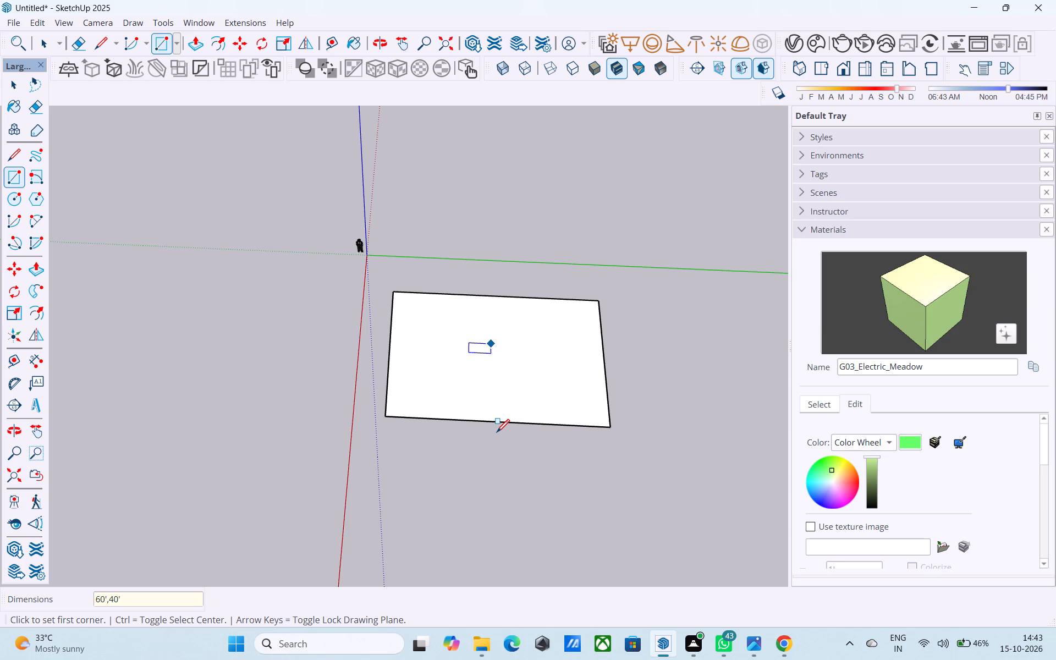
key(Return)
Move the rectangular face farther from the origin, roughly along the green axis.
middle_drag(478, 381, 486, 362)
middle_drag(488, 366, 488, 398)
key(space)
click(485, 389)
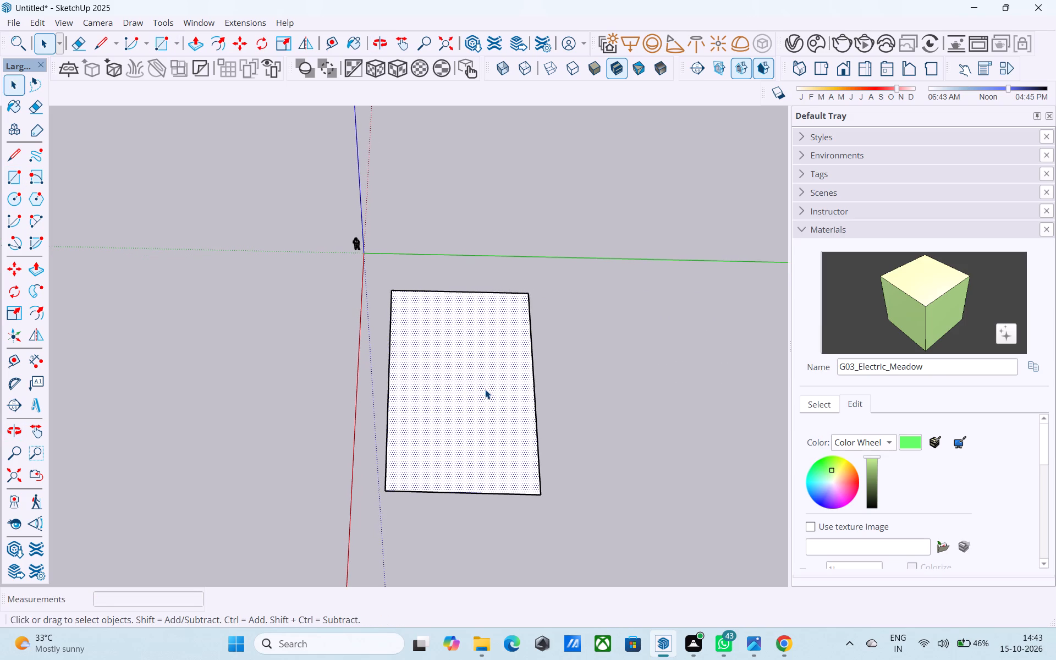
key(m)
click(485, 390)
click(595, 421)
key(space)
Offset the rectangle's boundary inward by 9".
scroll(509, 360, down, 5)
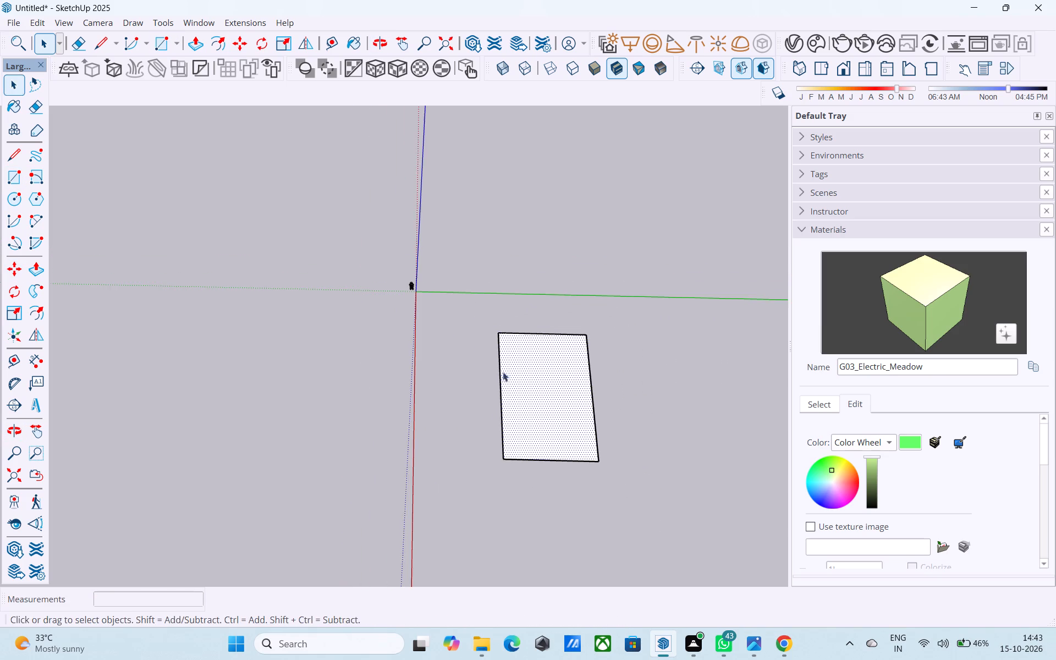
middle_drag(507, 424, 499, 403)
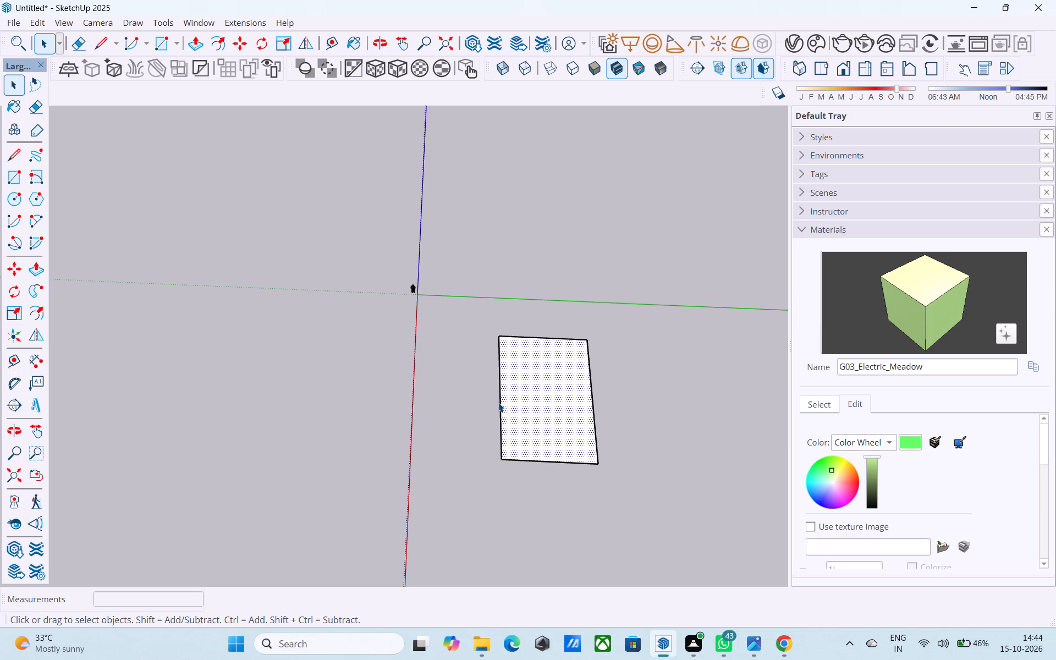
middle_drag(649, 420, 608, 421)
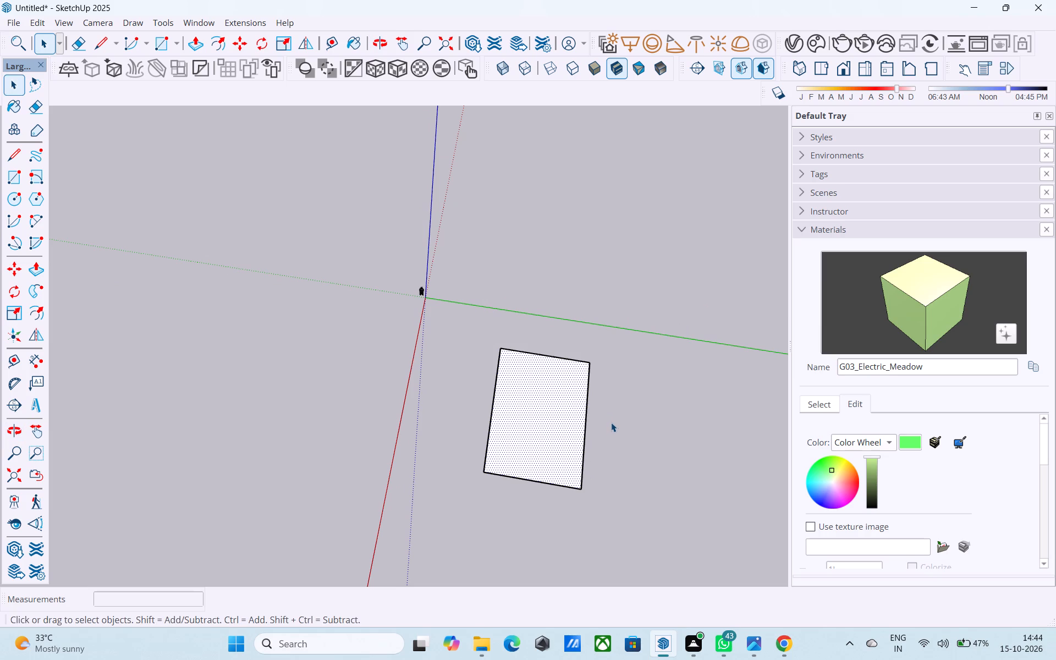
middle_drag(608, 425, 602, 454)
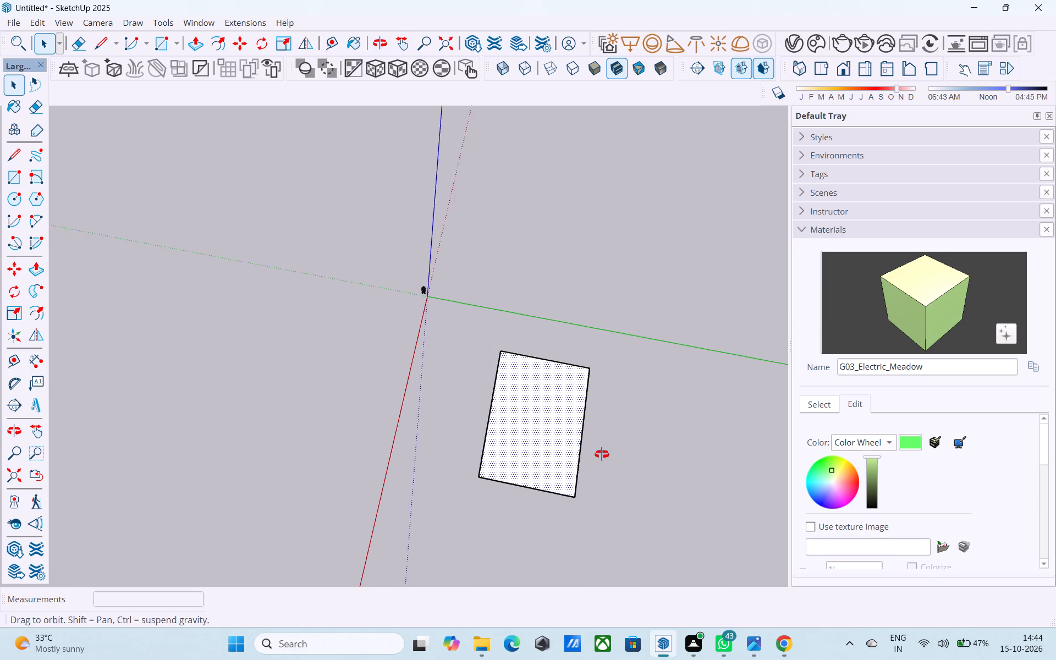
middle_drag(602, 454, 603, 457)
scroll(562, 446, up, 6)
click(529, 418)
key(f)
click(529, 419)
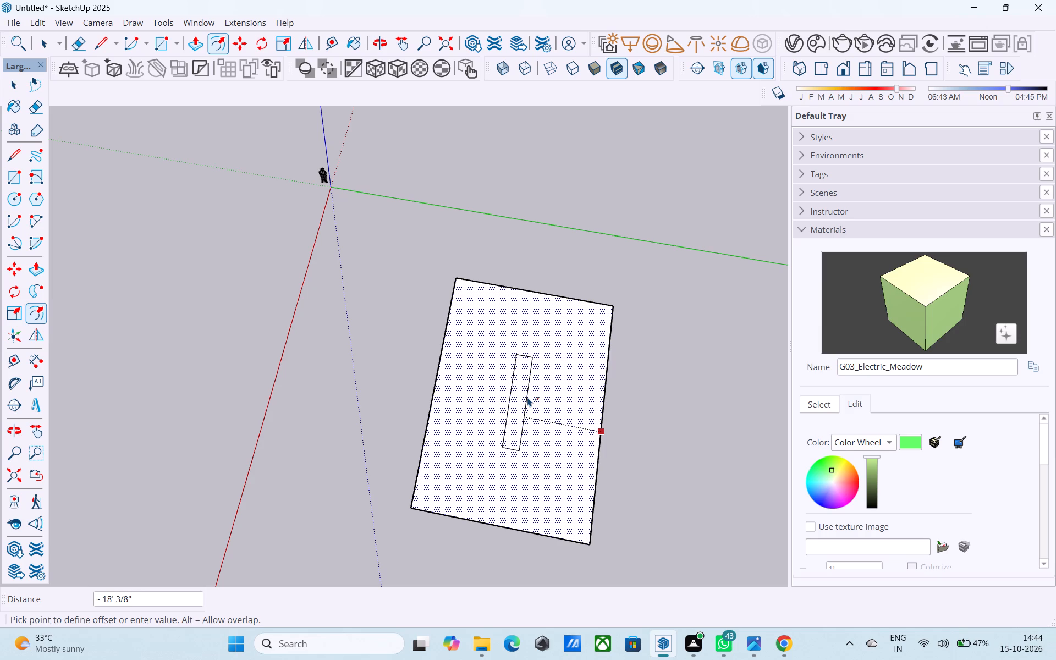
text(9")
key(Return)
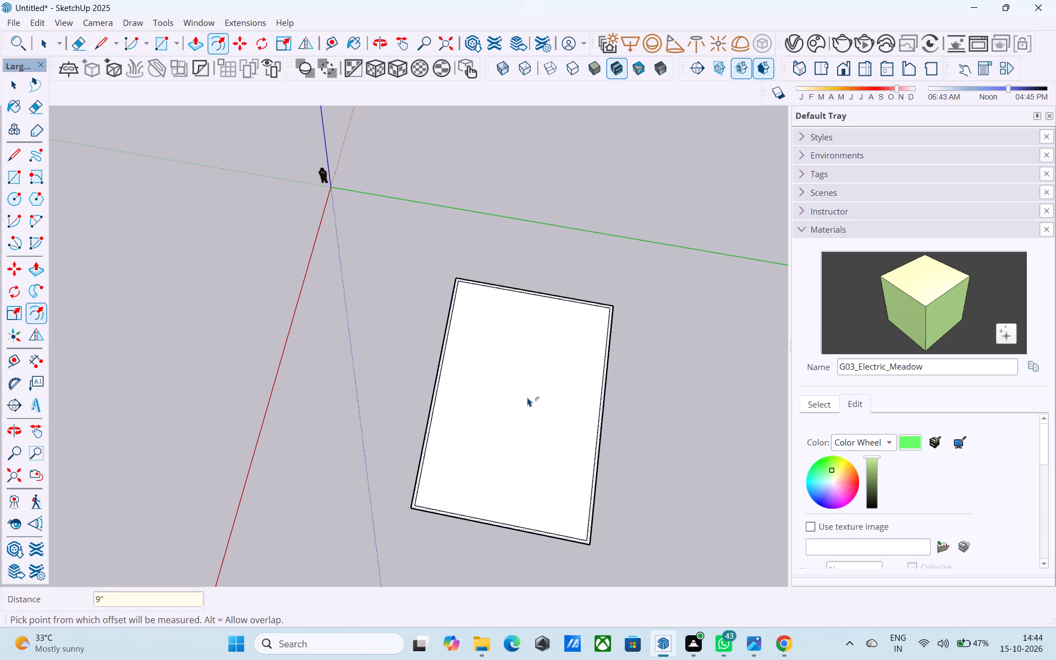
key(space)
Make a group from the rectangle's faces and all its connected edges.
click(522, 391)
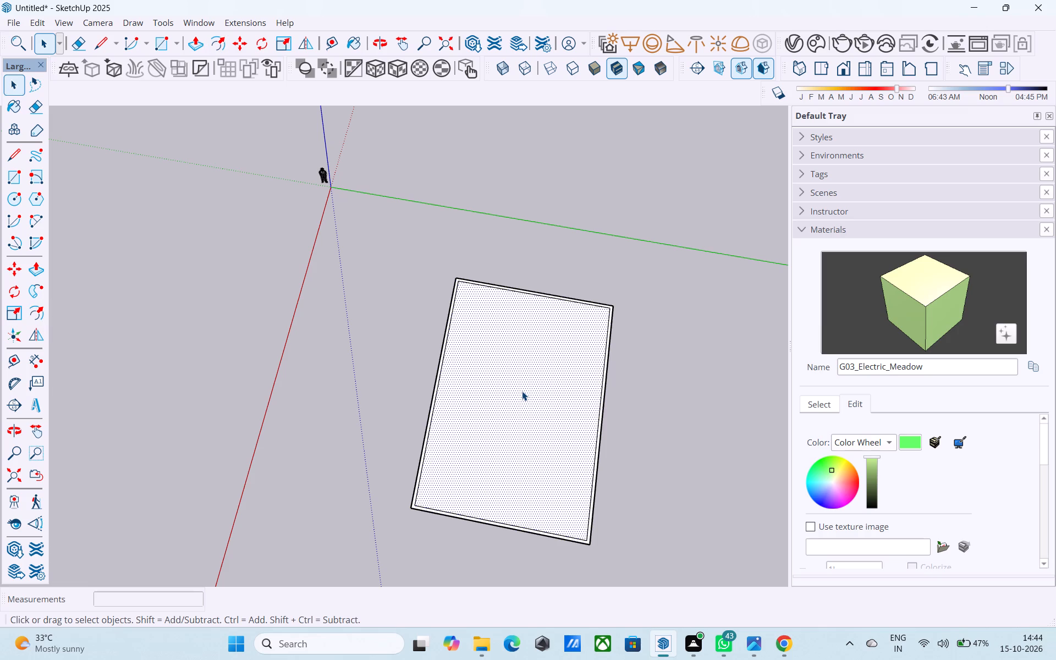
scroll(503, 417, up, 3)
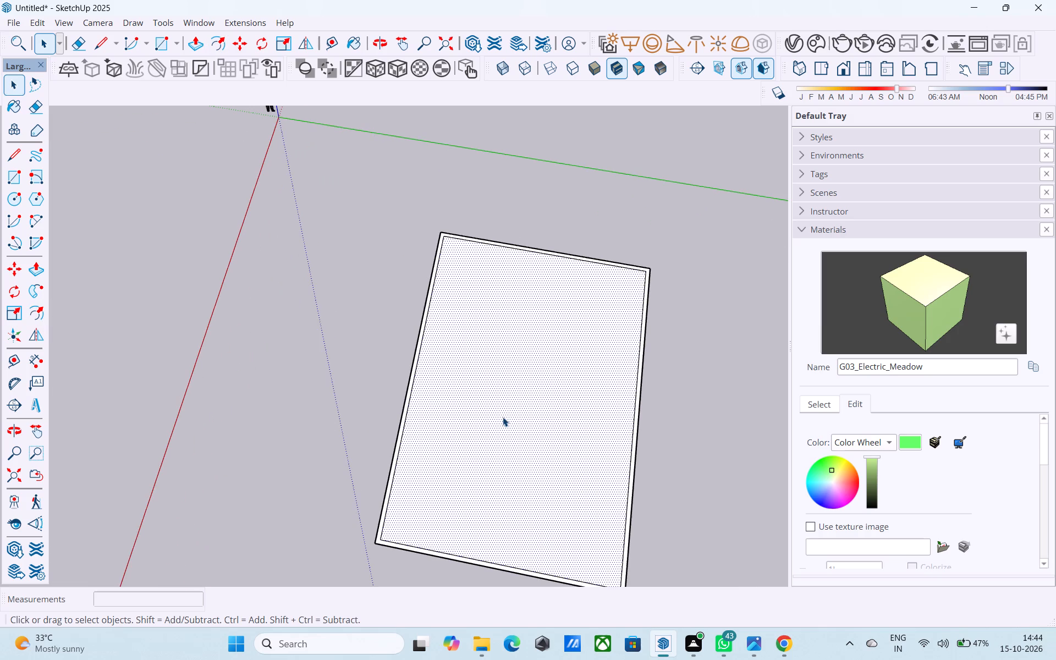
key(space)
triple_click(503, 416)
right_click(503, 416)
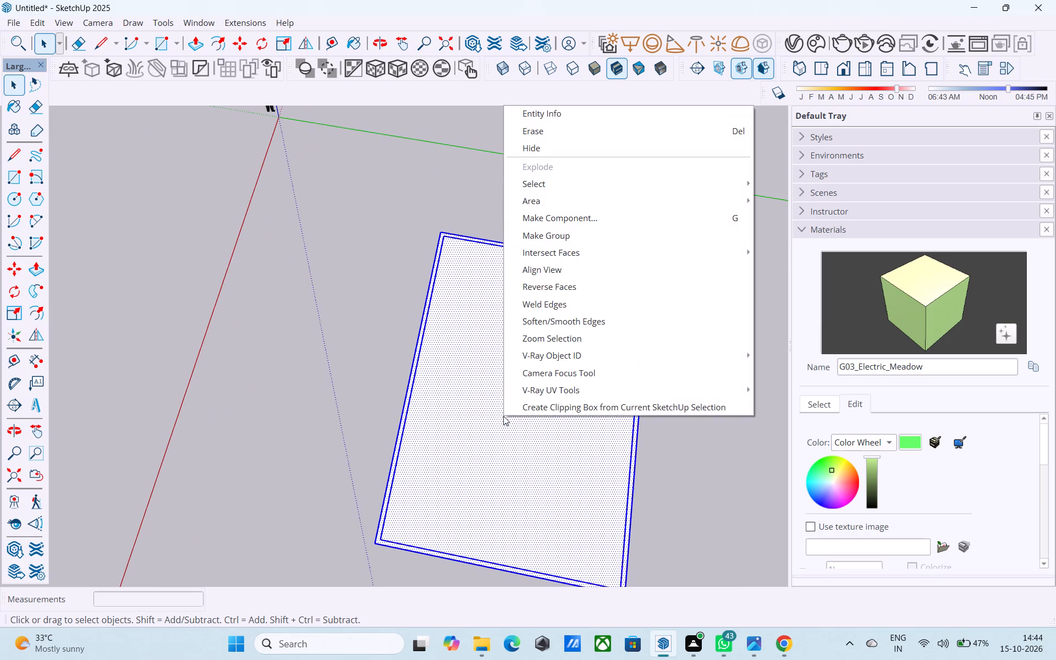
click(560, 240)
Open the group for editing and offset the inner face's boundary inward by 5'.
double_click(541, 375)
scroll(538, 389, up, 2)
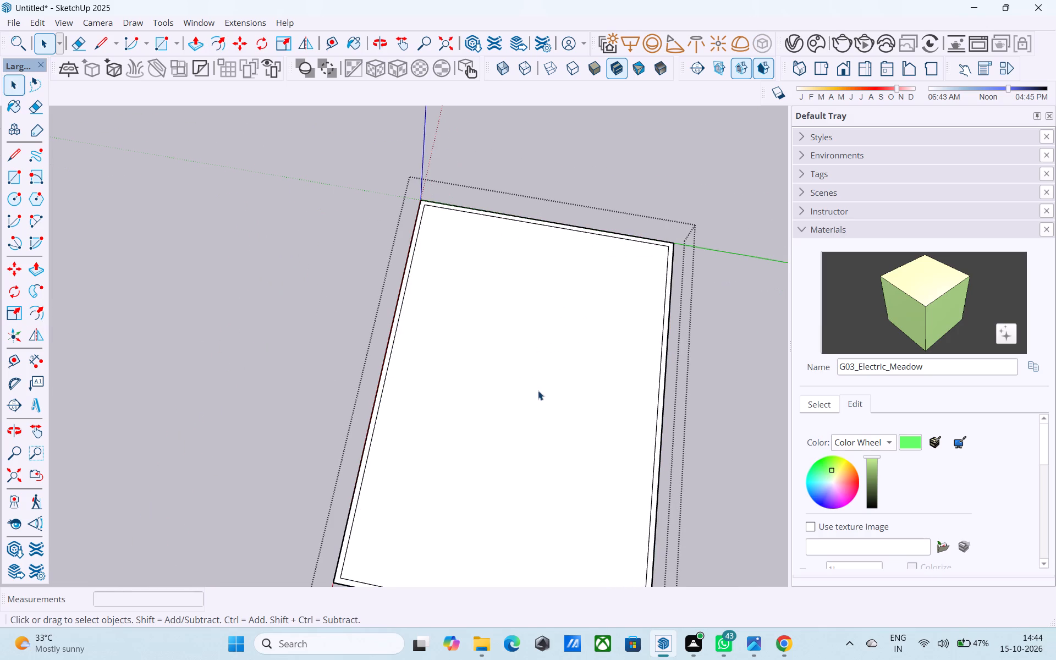
click(538, 391)
key(f)
click(537, 386)
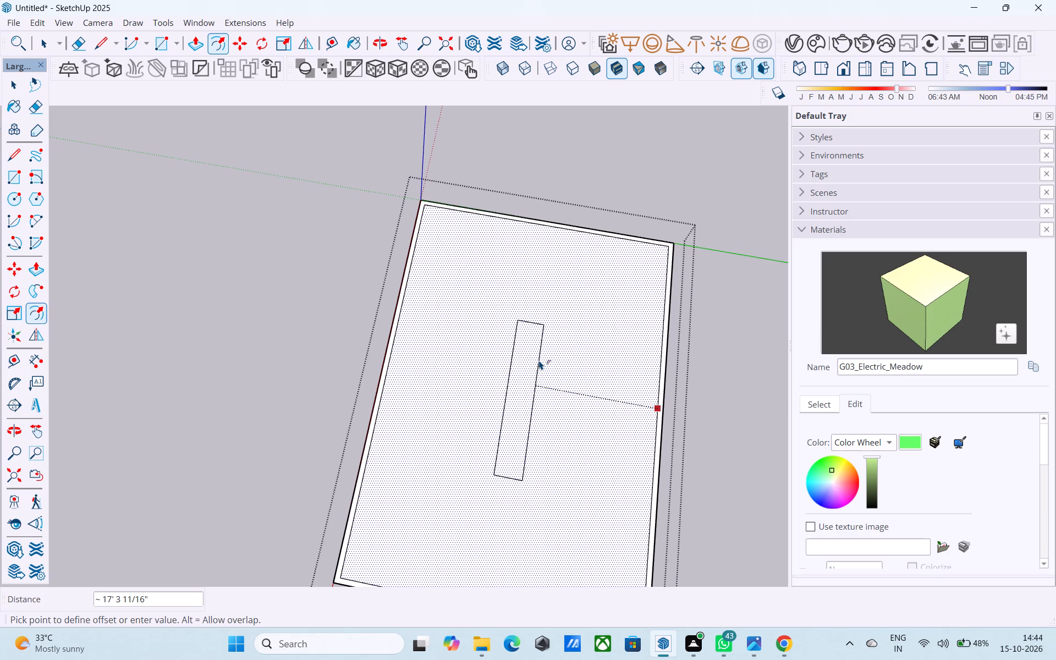
key(5)
key(apostrophe)
key(Return)
scroll(372, 381, down, 7)
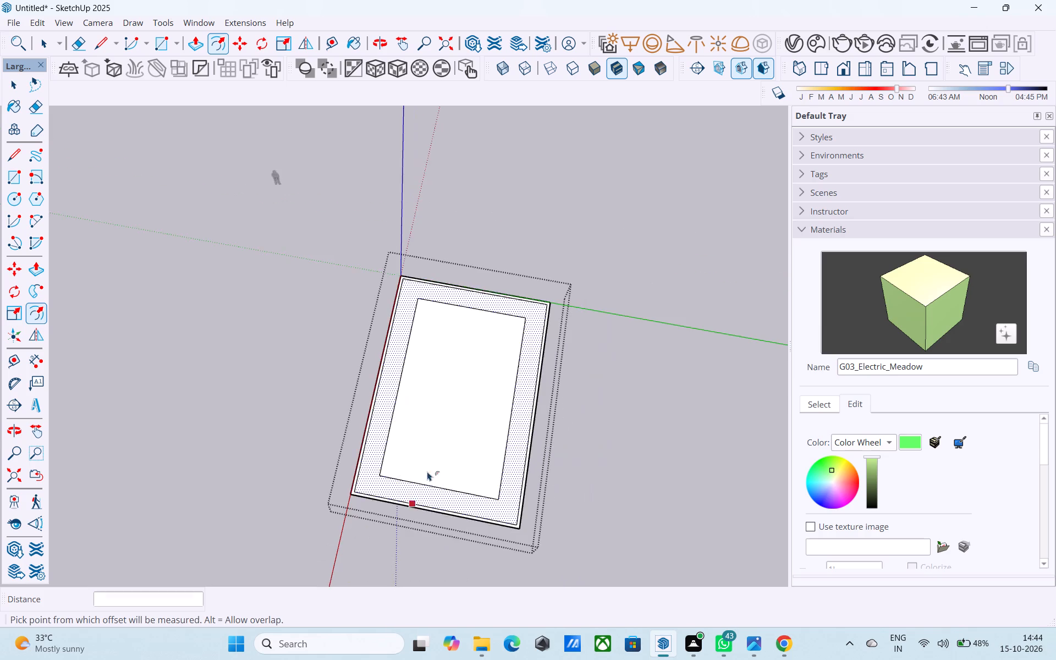
middle_drag(427, 471, 569, 437)
middle_drag(493, 435, 429, 450)
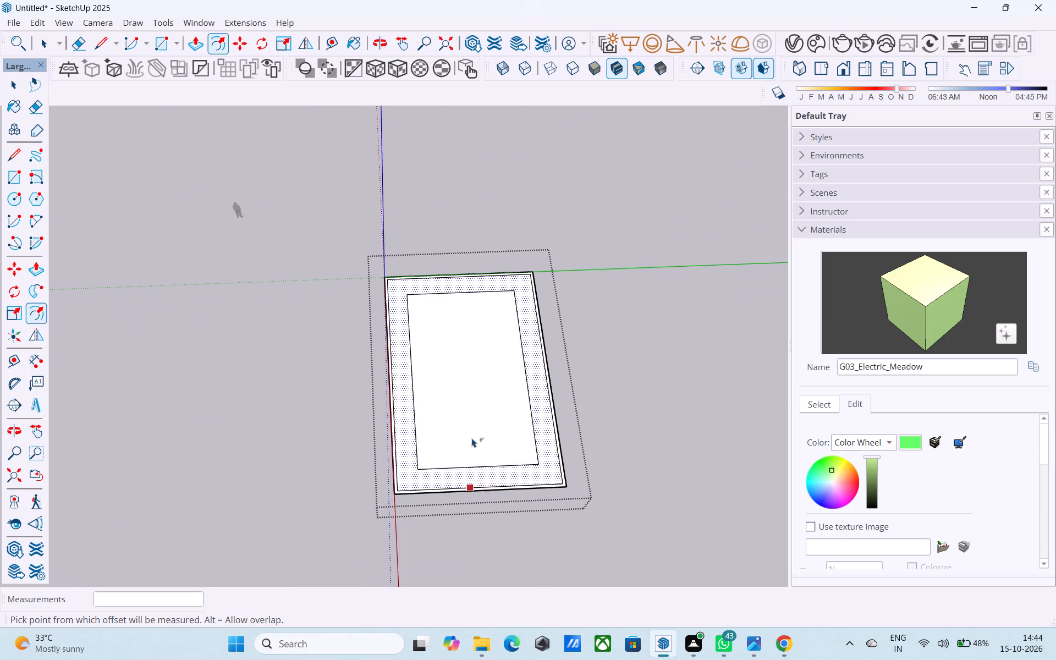
scroll(494, 420, up, 4)
key(space)
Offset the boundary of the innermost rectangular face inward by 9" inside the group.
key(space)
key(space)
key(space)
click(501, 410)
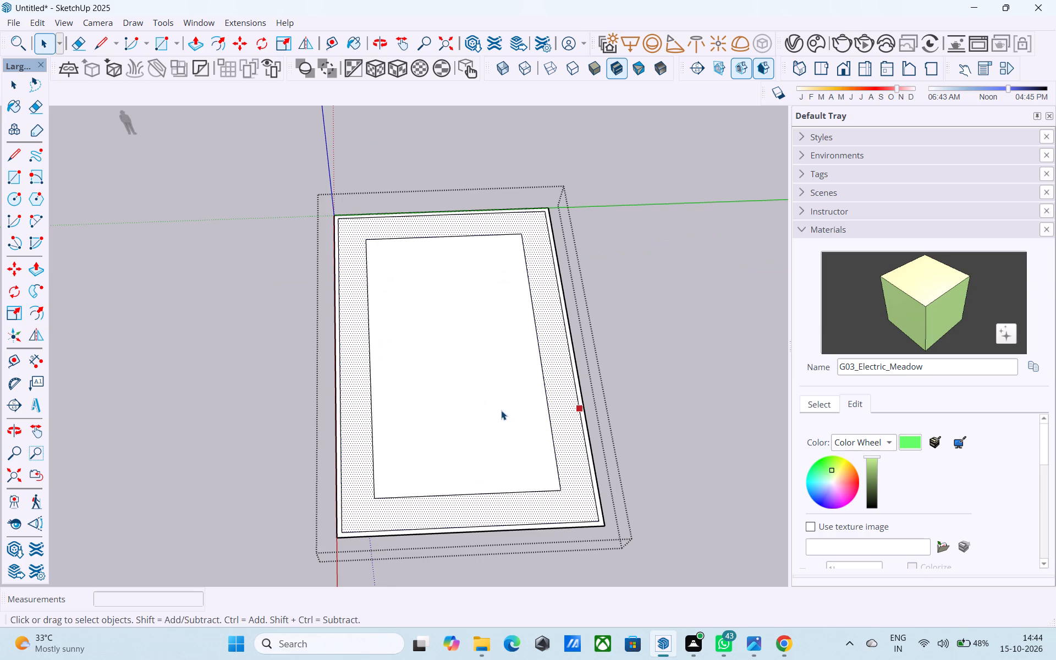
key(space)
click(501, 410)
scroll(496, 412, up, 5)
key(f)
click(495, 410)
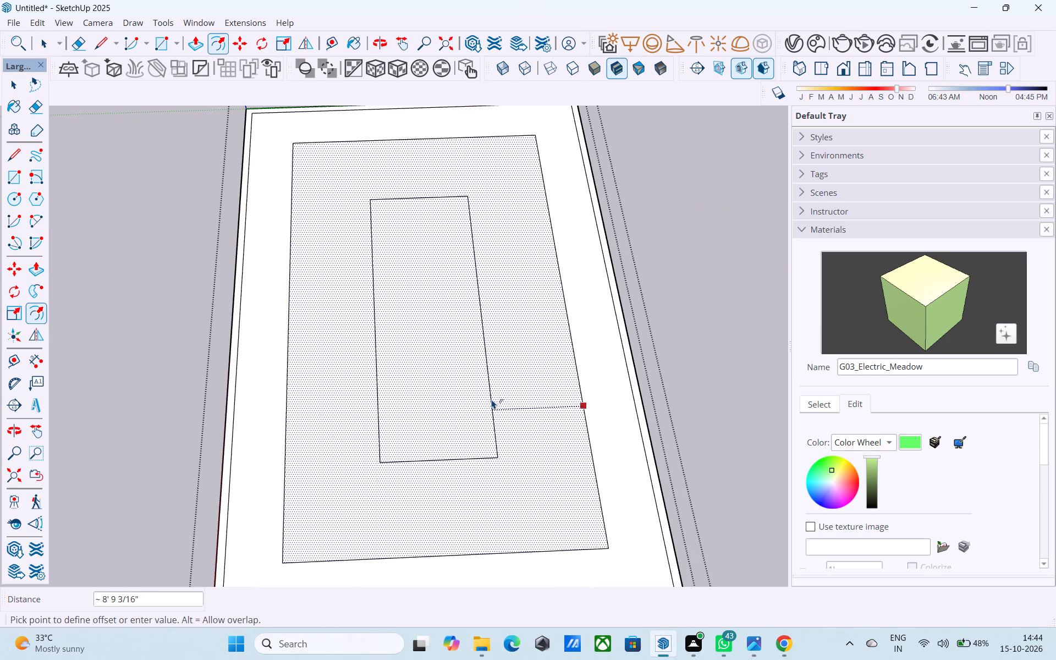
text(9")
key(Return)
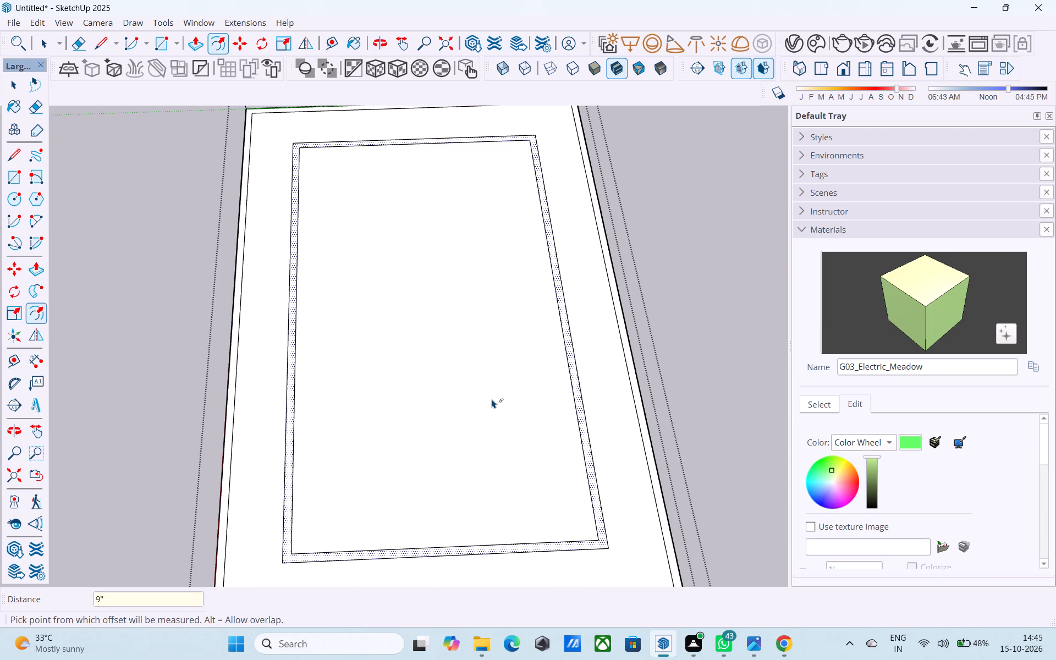
Examine the offset layout from above, at ground level and from underneath.
scroll(524, 418, down, 7)
scroll(513, 490, up, 3)
key(space)
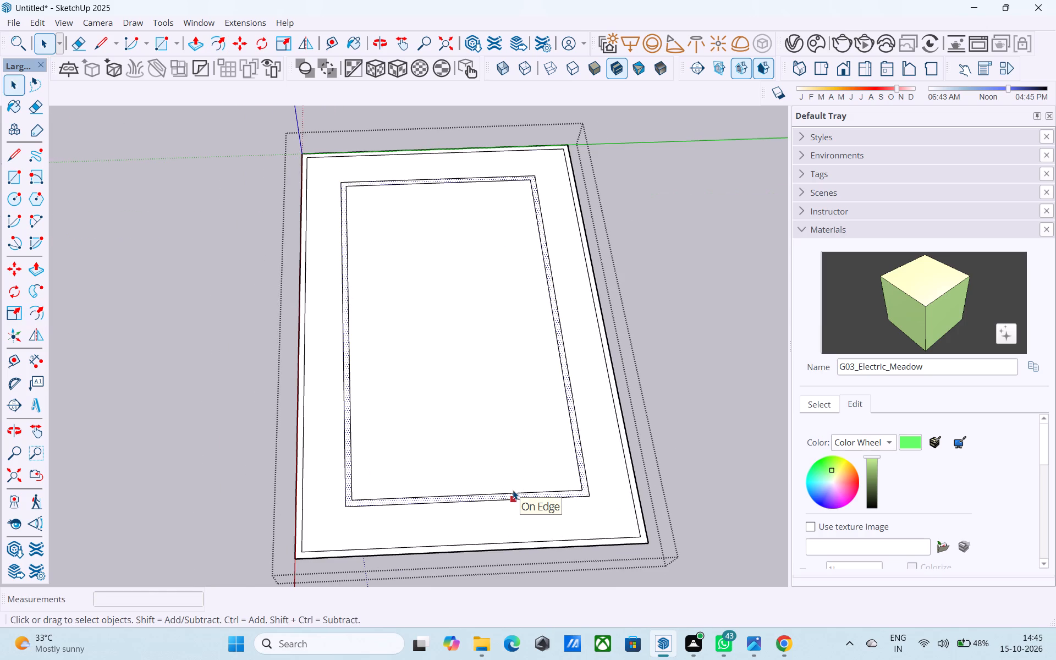
scroll(512, 490, down, 3)
middle_drag(642, 410, 454, 494)
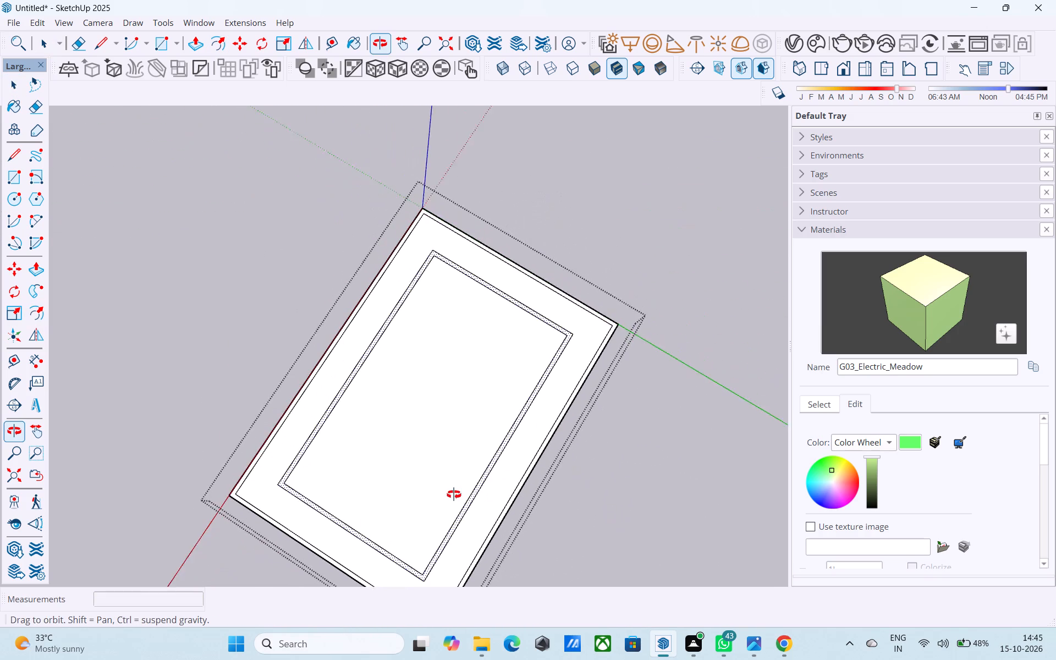
middle_drag(454, 494, 523, 514)
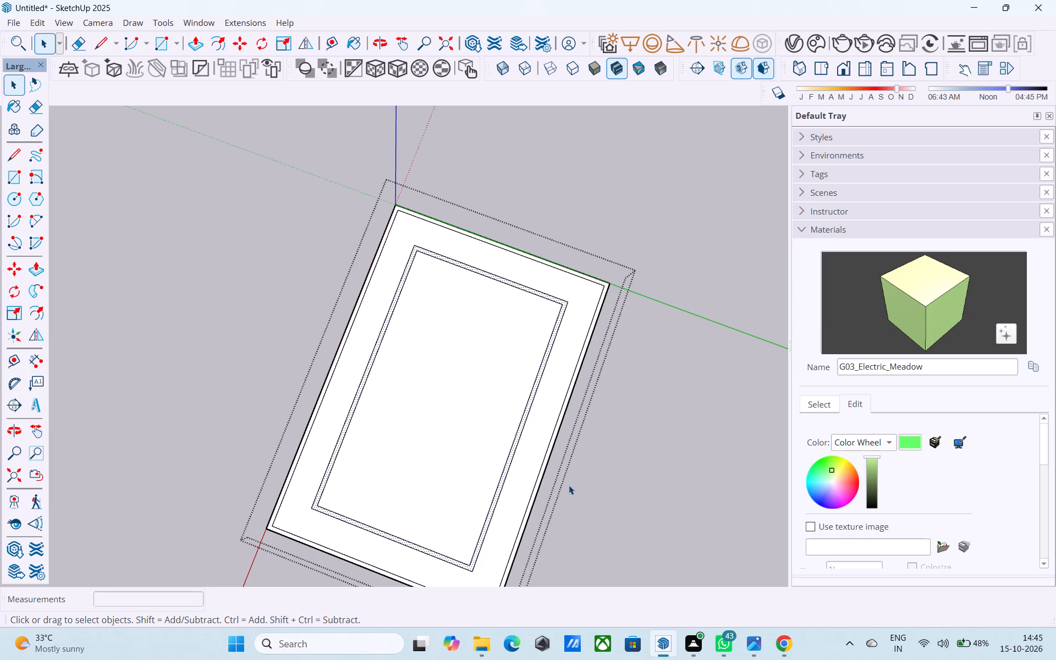
middle_drag(552, 475, 603, 398)
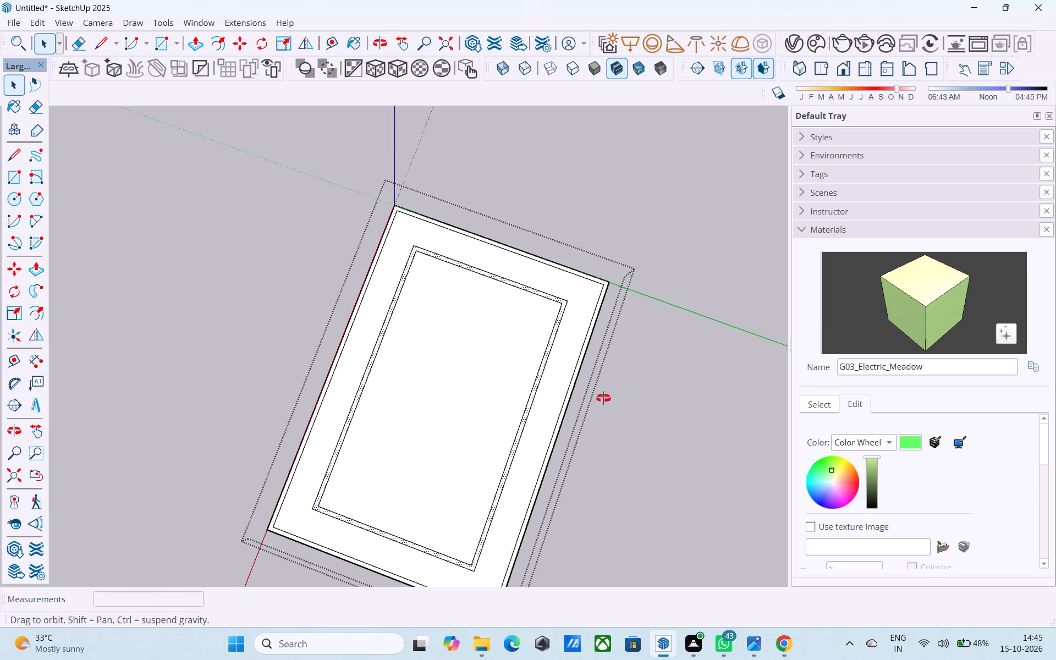
middle_drag(603, 398, 637, 168)
scroll(480, 413, up, 3)
scroll(479, 413, down, 4)
middle_drag(475, 411, 475, 375)
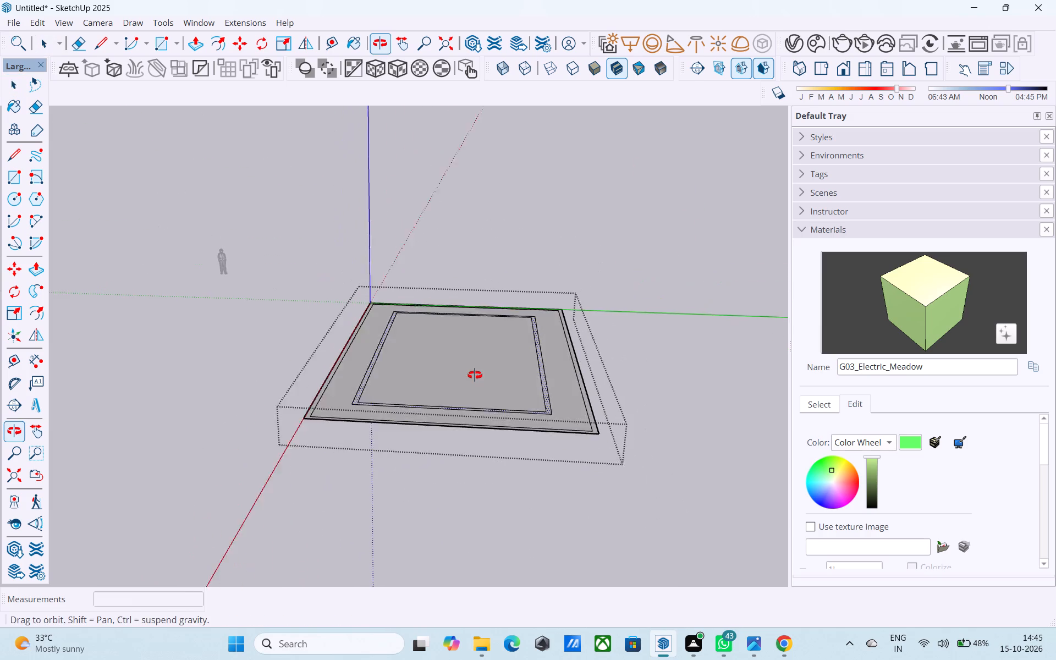
middle_drag(475, 375, 477, 366)
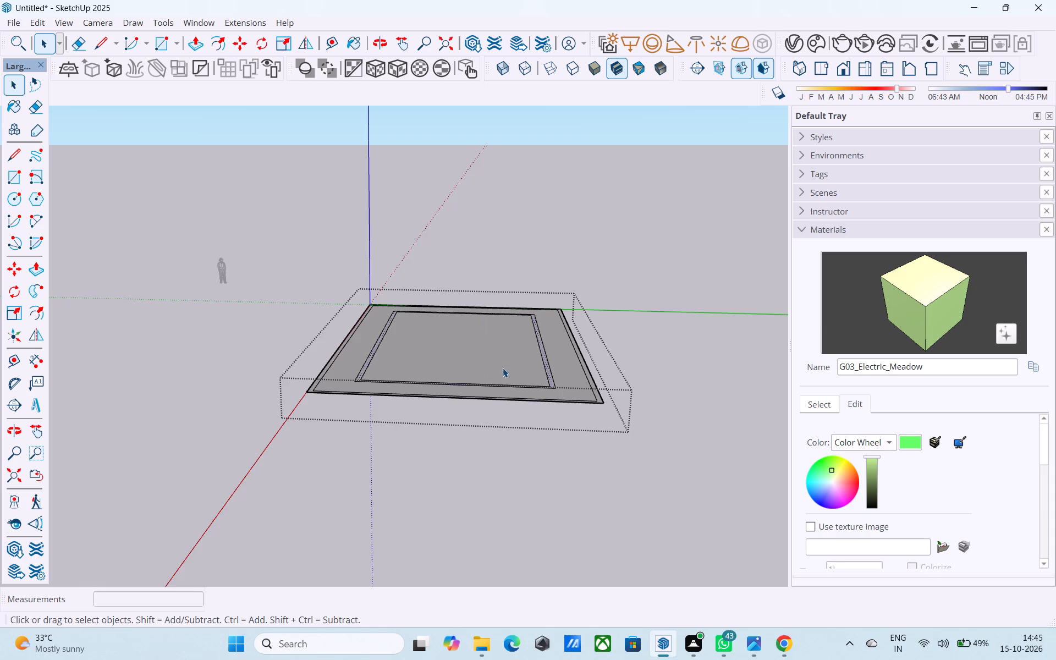
middle_drag(503, 368, 497, 312)
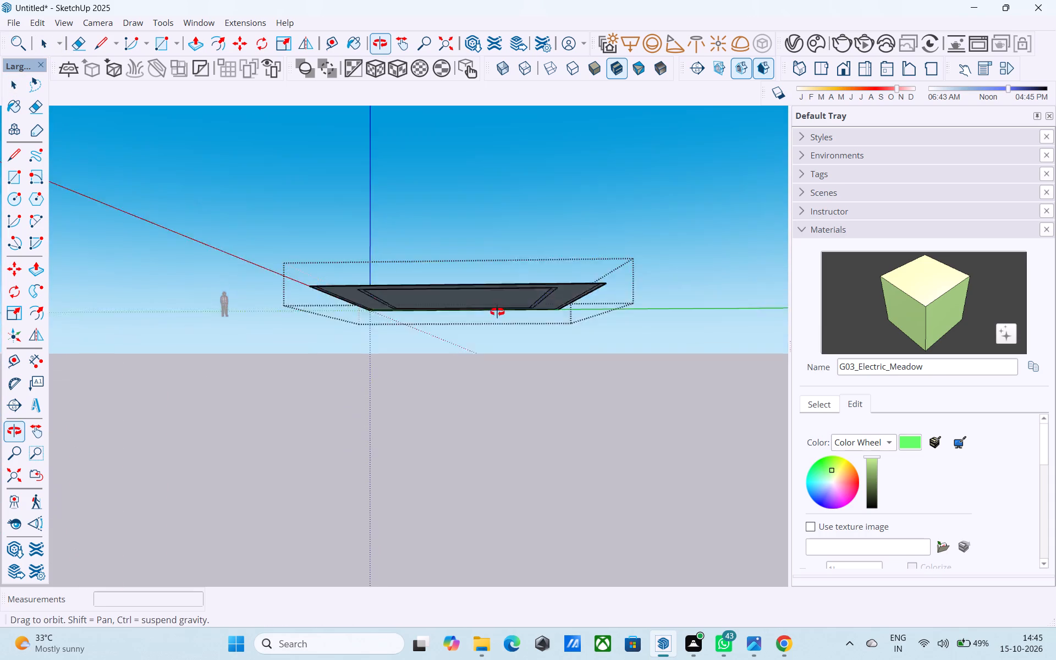
middle_drag(497, 312, 482, 355)
scroll(483, 354, down, 1)
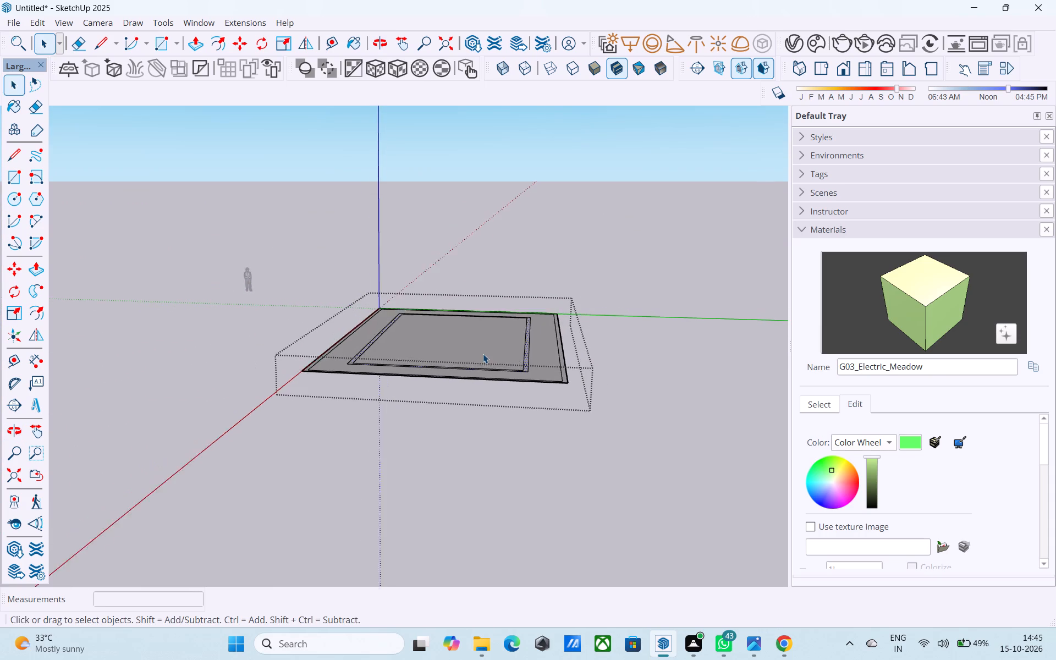
scroll(483, 354, down, 1)
middle_drag(492, 308, 491, 456)
middle_drag(490, 455, 529, 417)
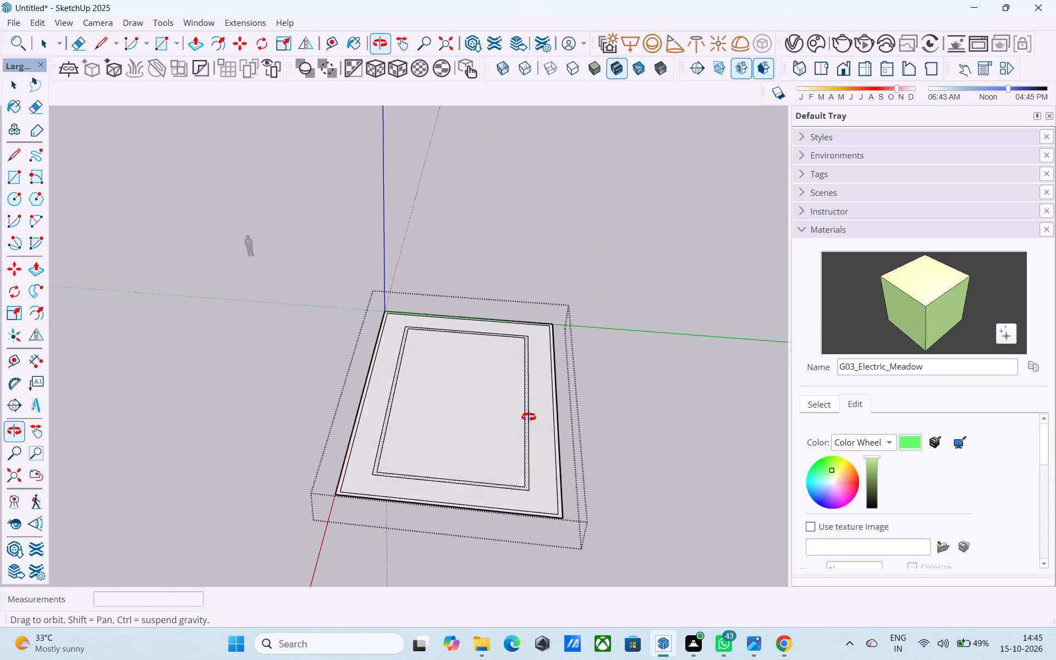
middle_drag(529, 417, 517, 313)
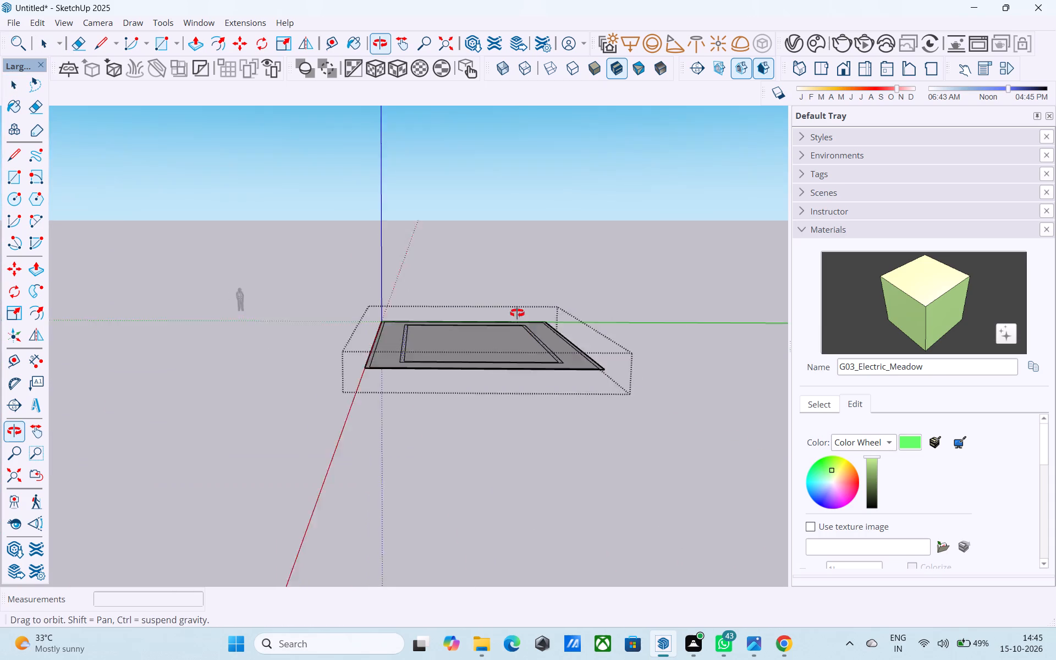
middle_drag(517, 313, 571, 174)
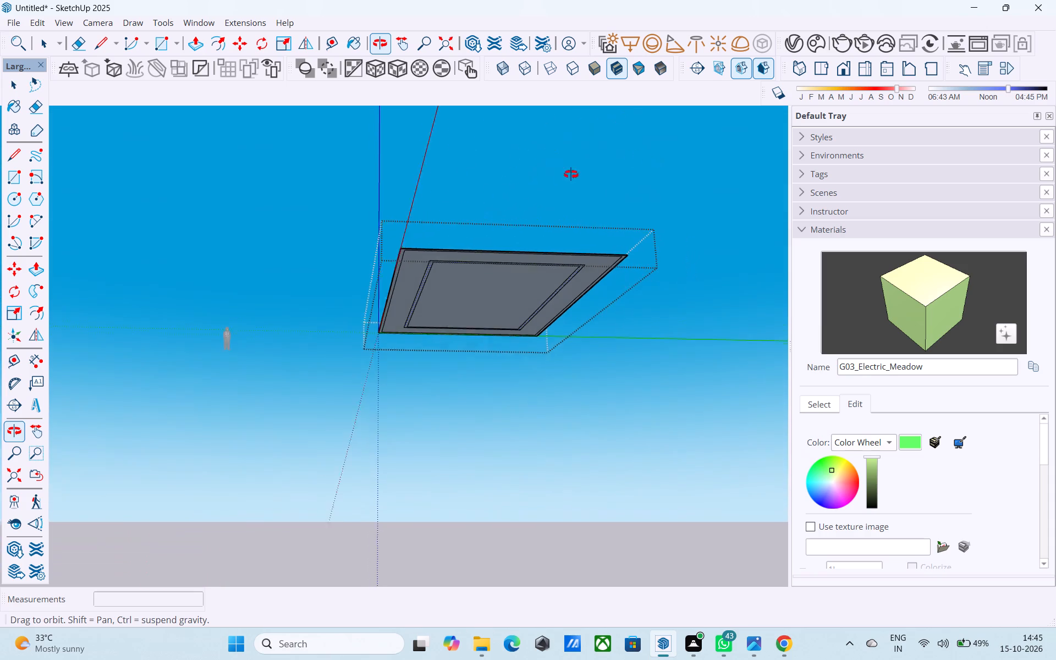
middle_drag(571, 174, 568, 178)
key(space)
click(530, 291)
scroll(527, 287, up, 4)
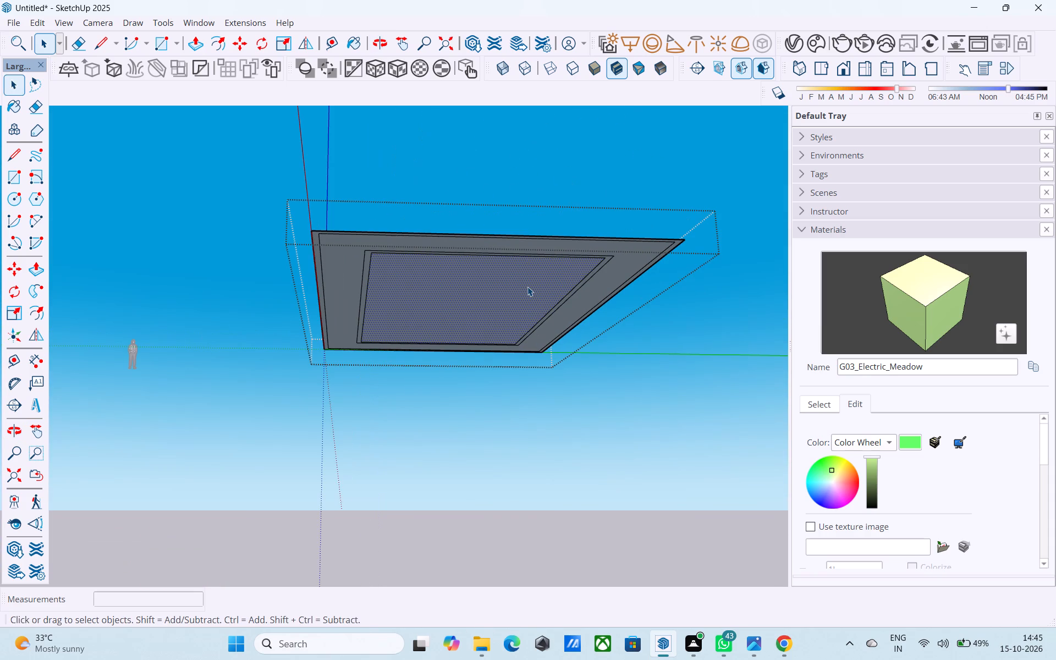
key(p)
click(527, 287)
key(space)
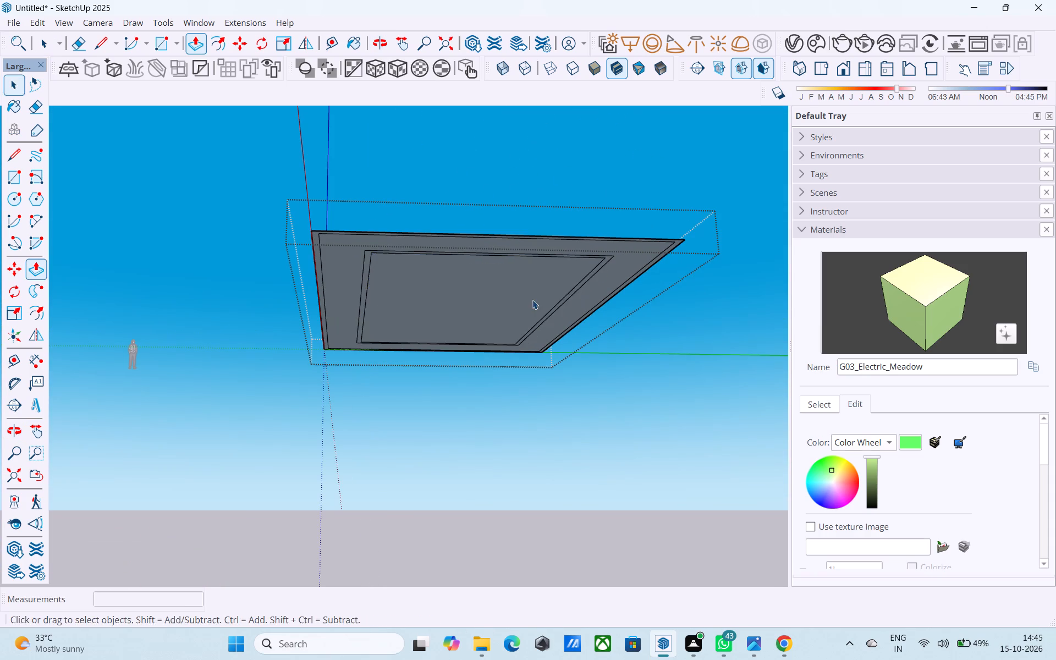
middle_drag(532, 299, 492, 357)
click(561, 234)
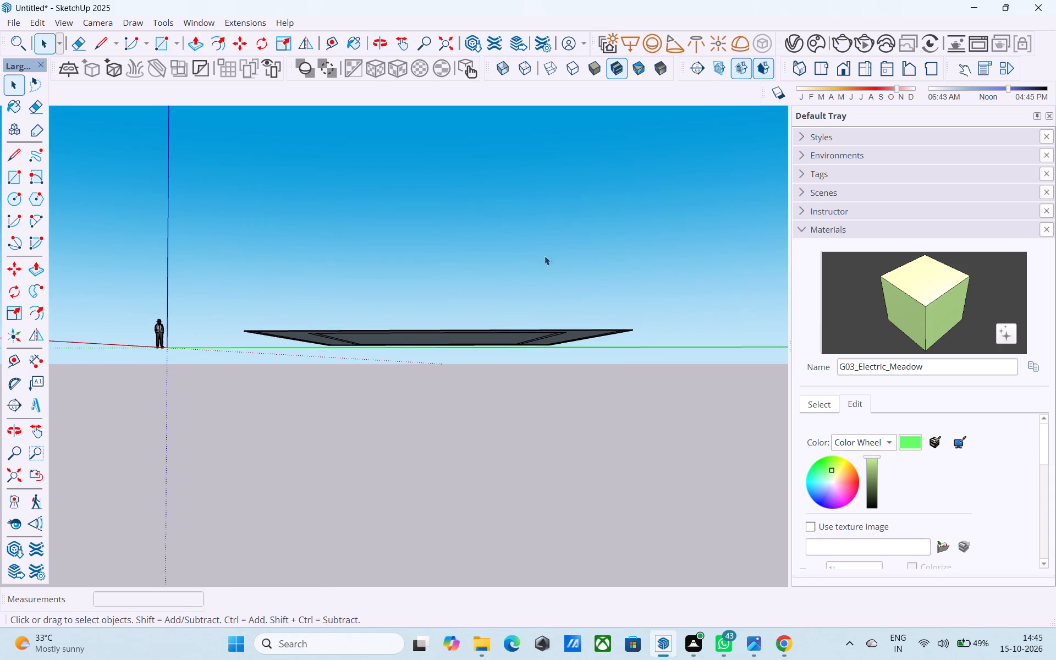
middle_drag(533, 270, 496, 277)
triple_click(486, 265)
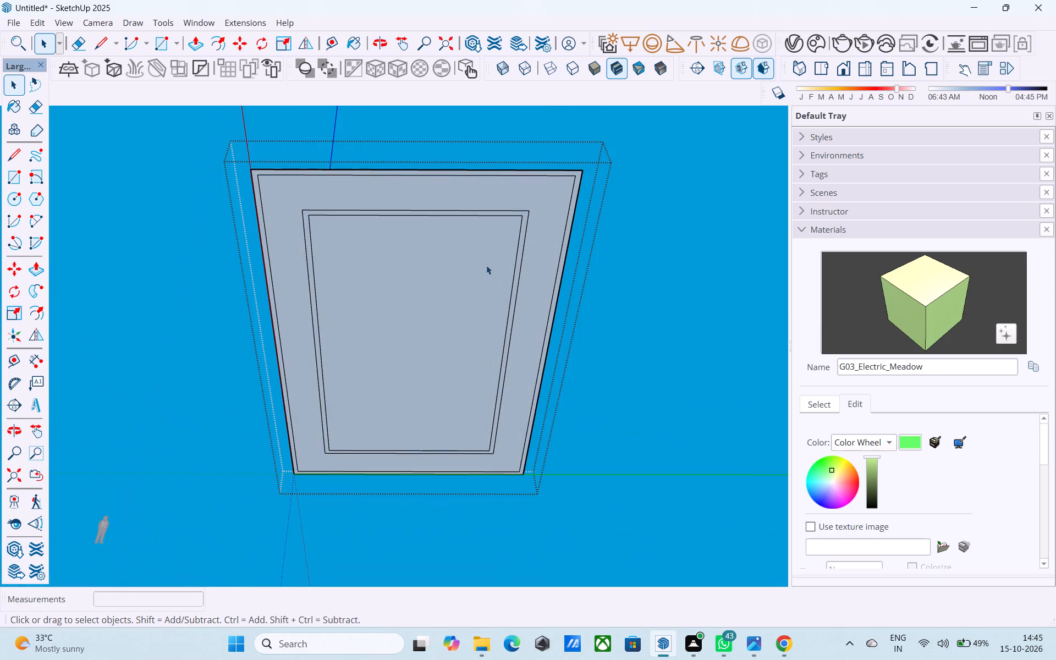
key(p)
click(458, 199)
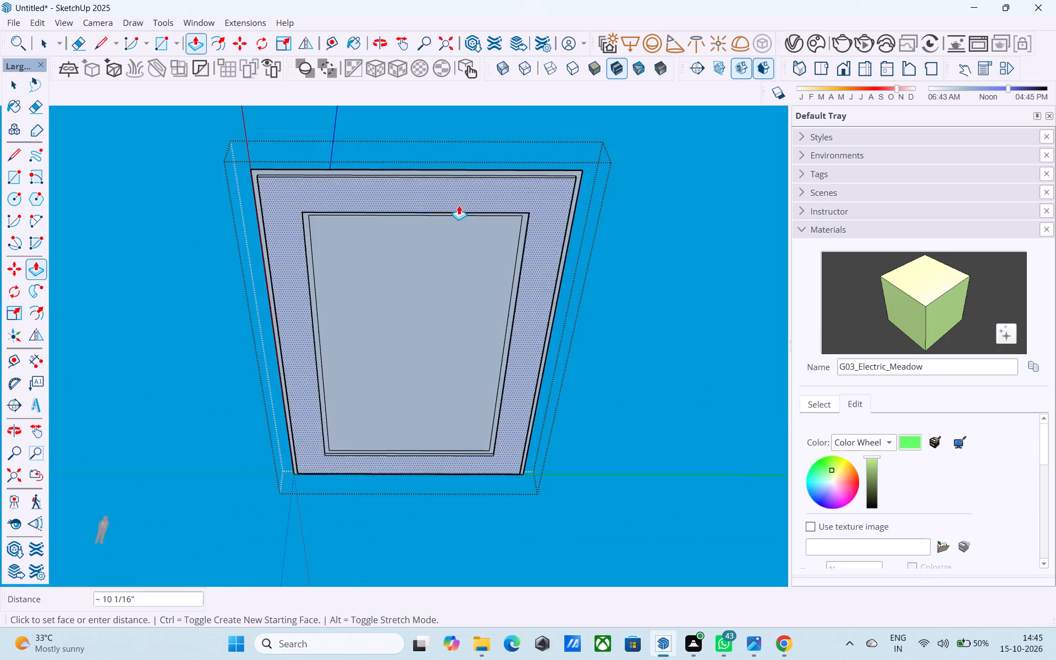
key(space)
Undo the nested offsets, the grouping and the first 9" offset, back to the plain rectangular face.
key(ctrl+z)
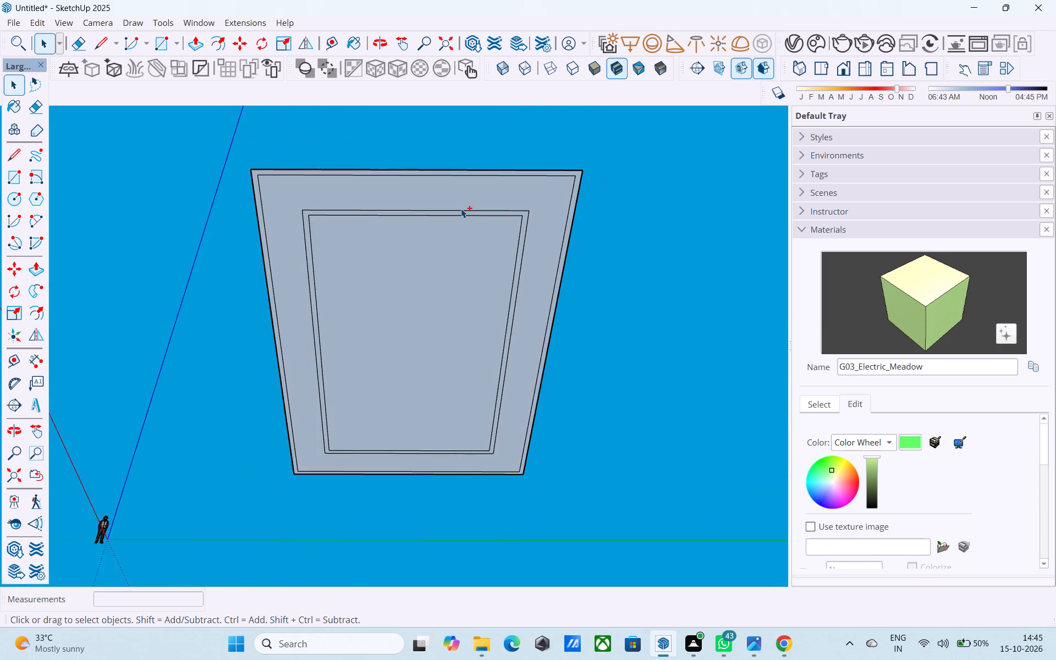
key(ctrl+z)
key(ctrl+z)
key(ctrl+z)
middle_drag(461, 209, 392, 530)
scroll(462, 216, down, 1)
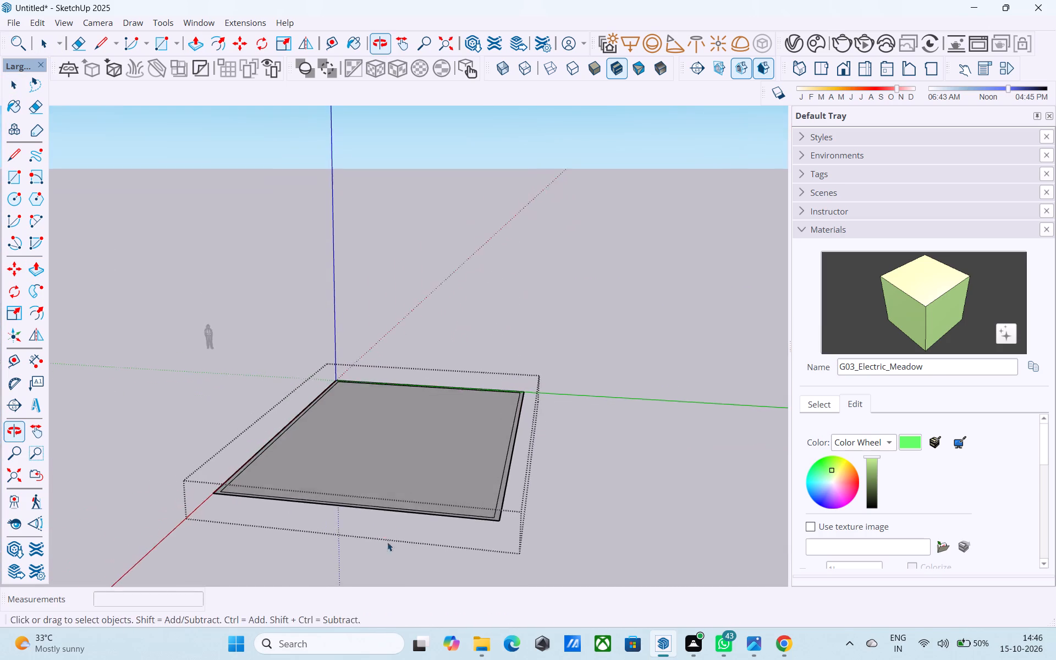
middle_drag(374, 467, 371, 523)
key(ctrl+z)
key(ctrl+z)
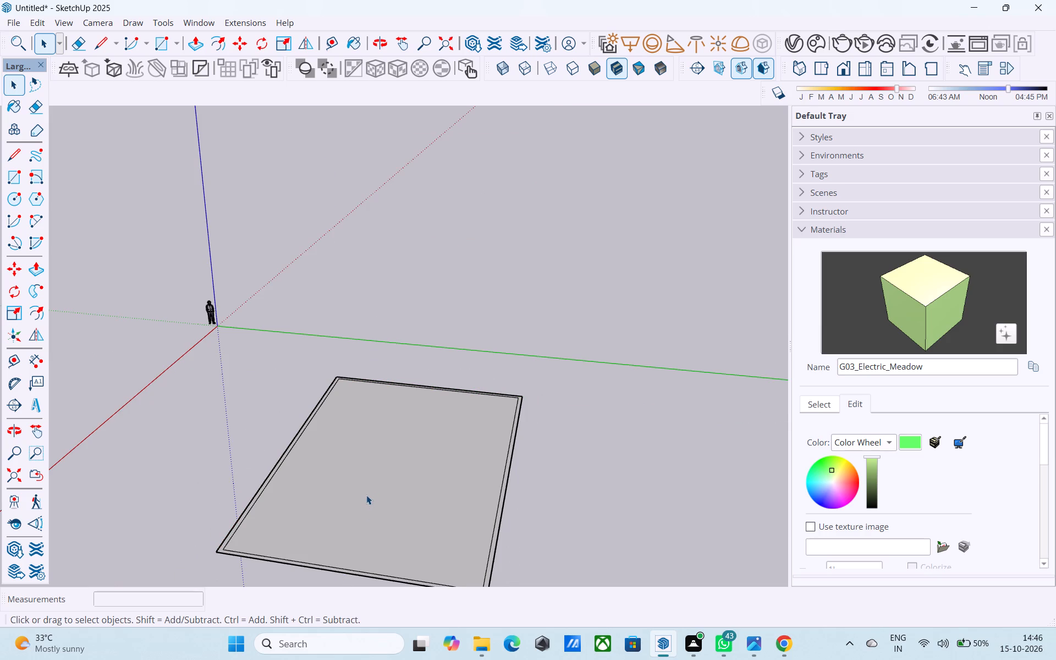
key(ctrl+z)
Push/Pull the plain rectangular face upward by 6" to form a slab.
key(space)
click(366, 494)
key(p)
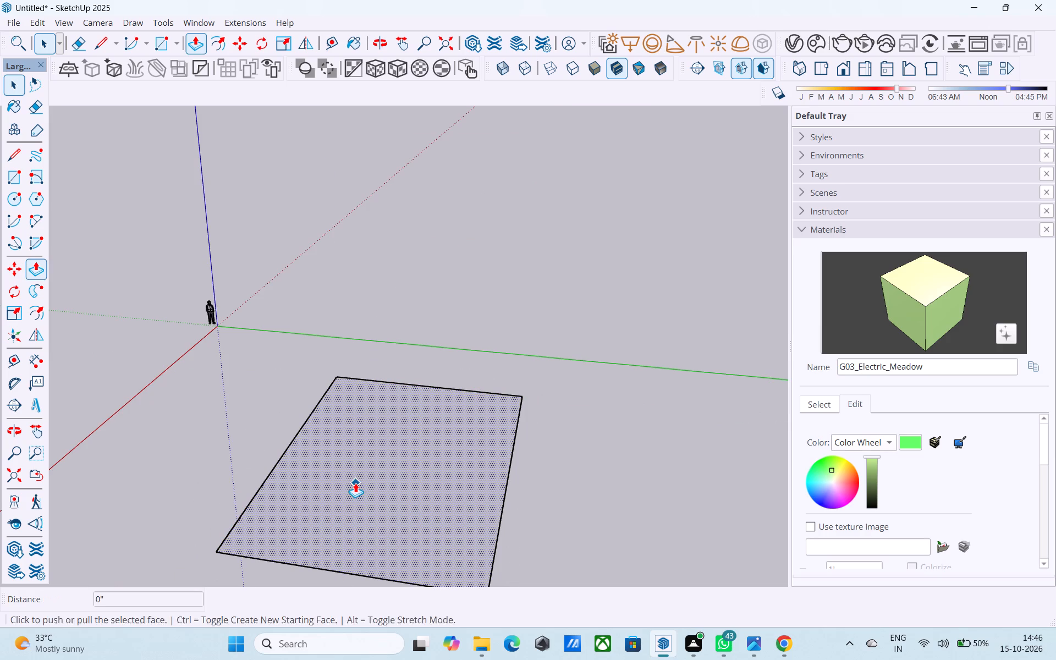
click(355, 483)
key(6)
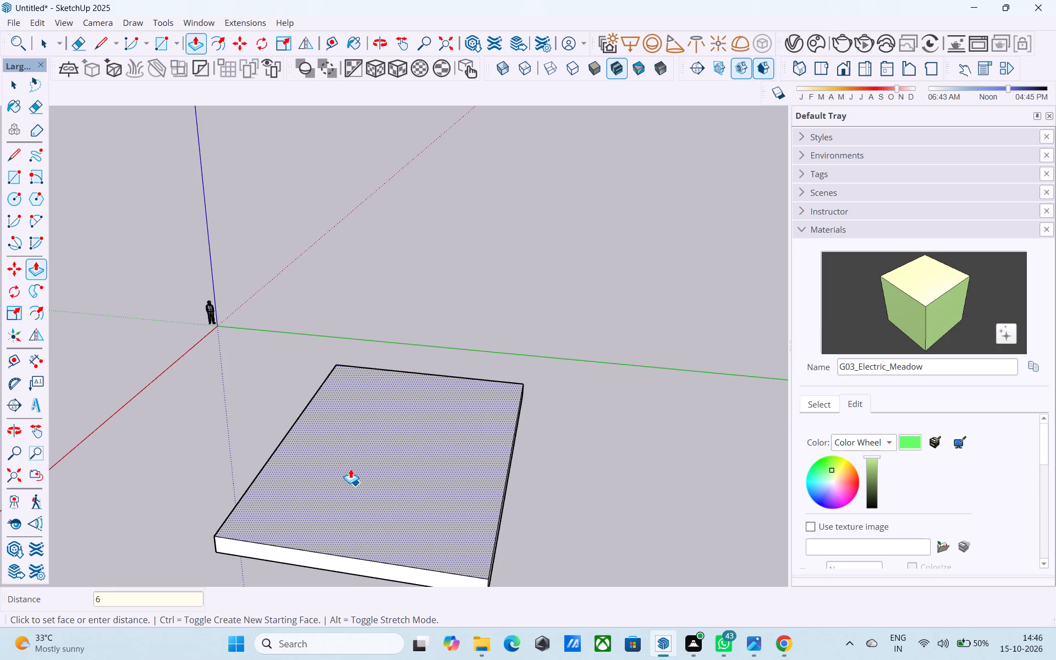
key(shift+quotedbl)
key(Return)
key(space)
Make a group from all the slab's connected faces and edges.
middle_drag(353, 471, 481, 181)
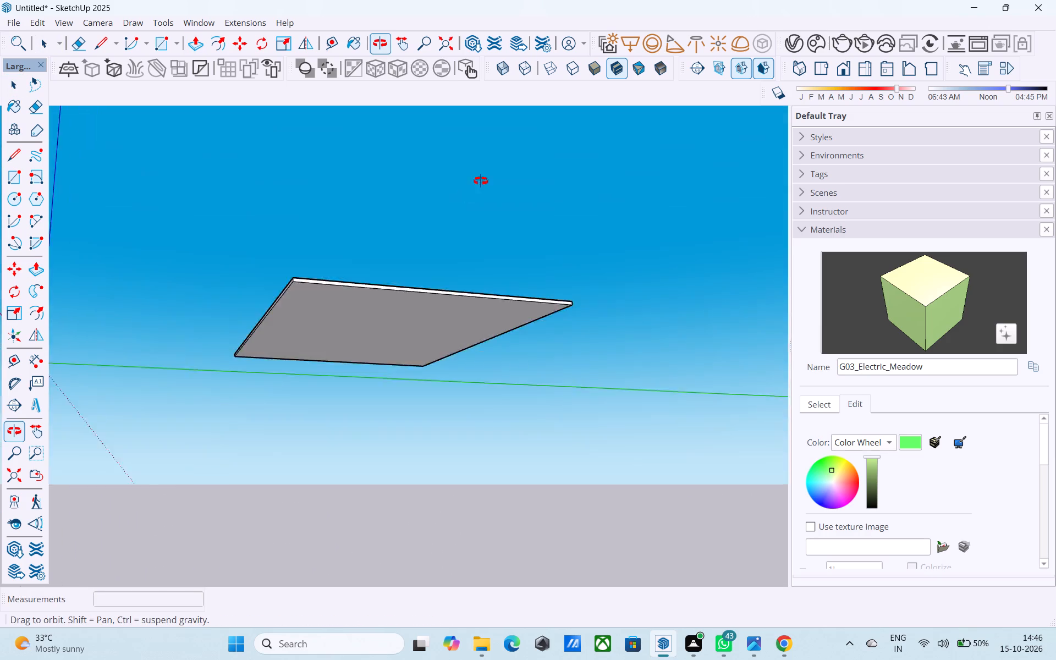
middle_drag(481, 181, 429, 406)
triple_click(398, 423)
right_click(397, 423)
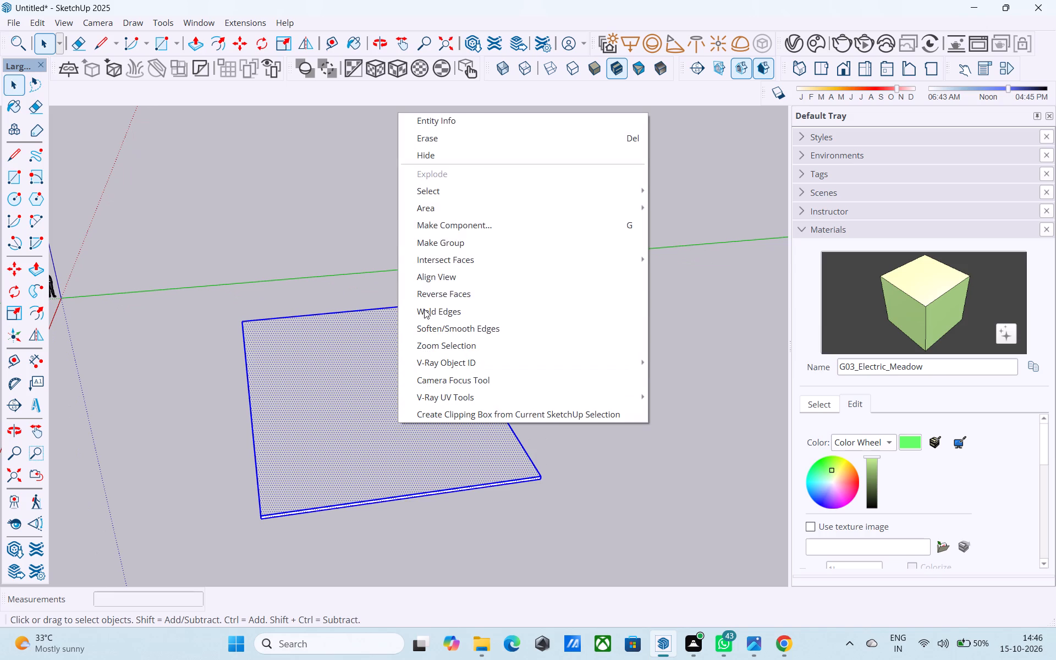
click(456, 239)
Open the slab group for editing and offset its top face's boundary inward by 9".
double_click(377, 406)
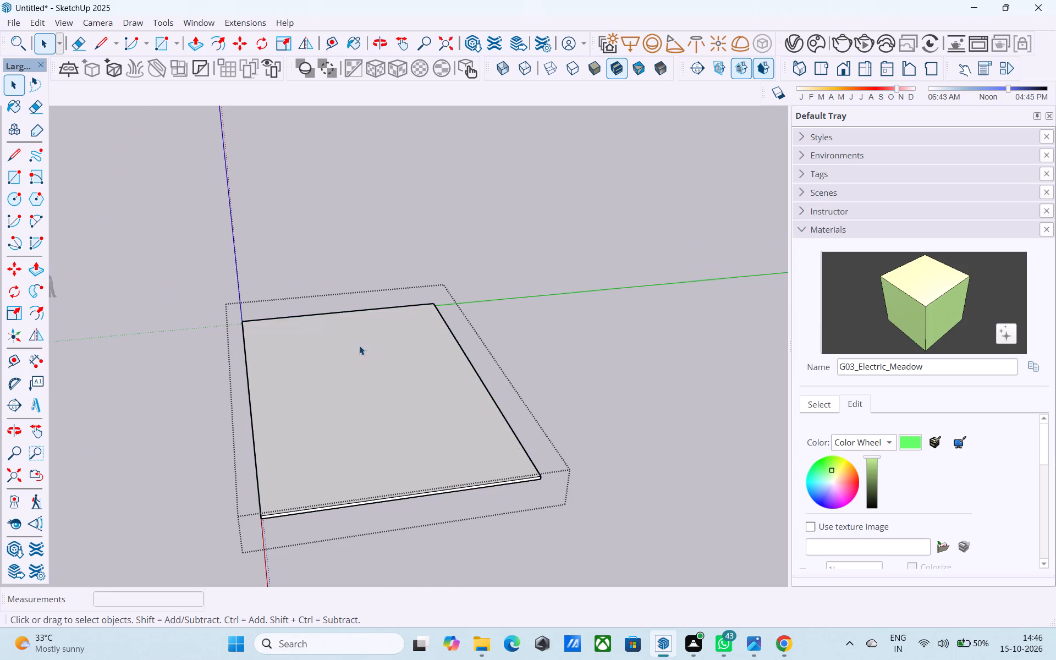
middle_drag(359, 345, 348, 471)
click(347, 471)
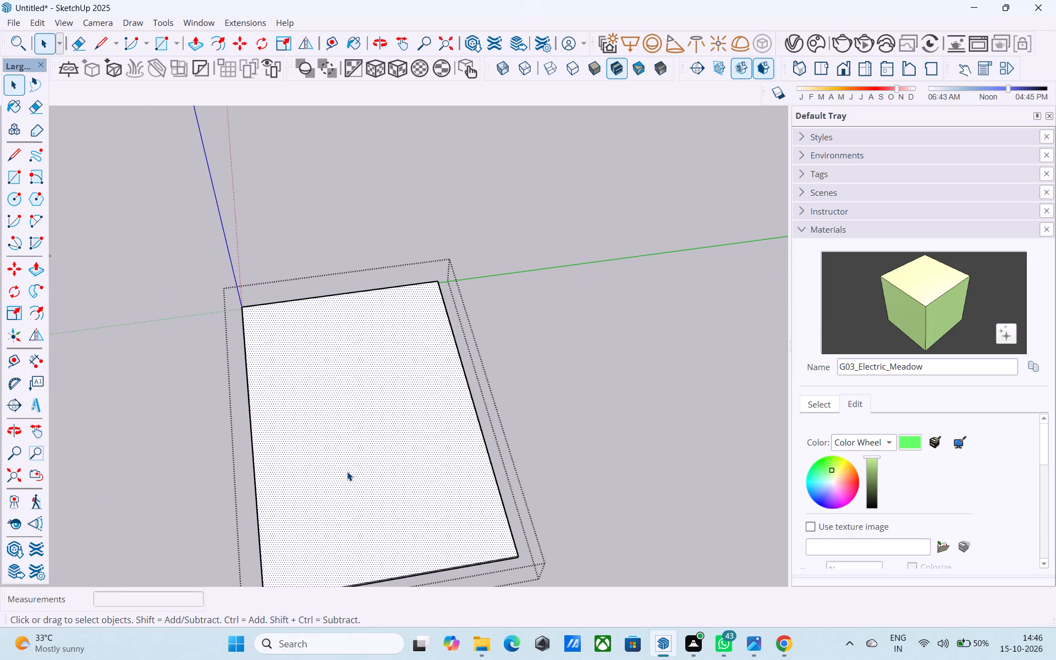
key(f)
click(347, 471)
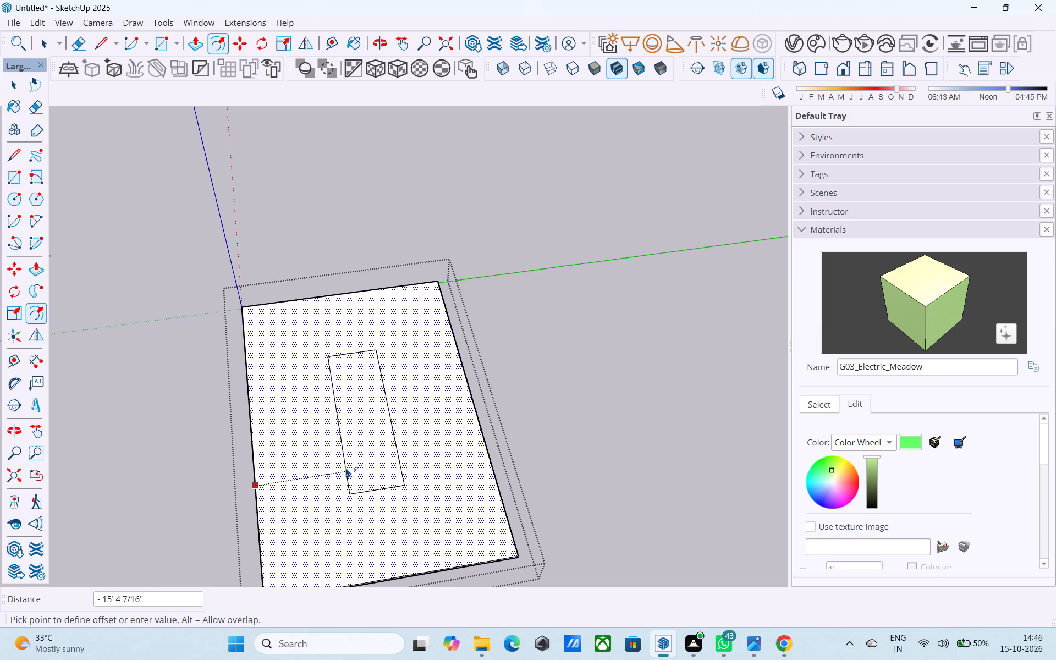
text(9")
key(Return)
key(space)
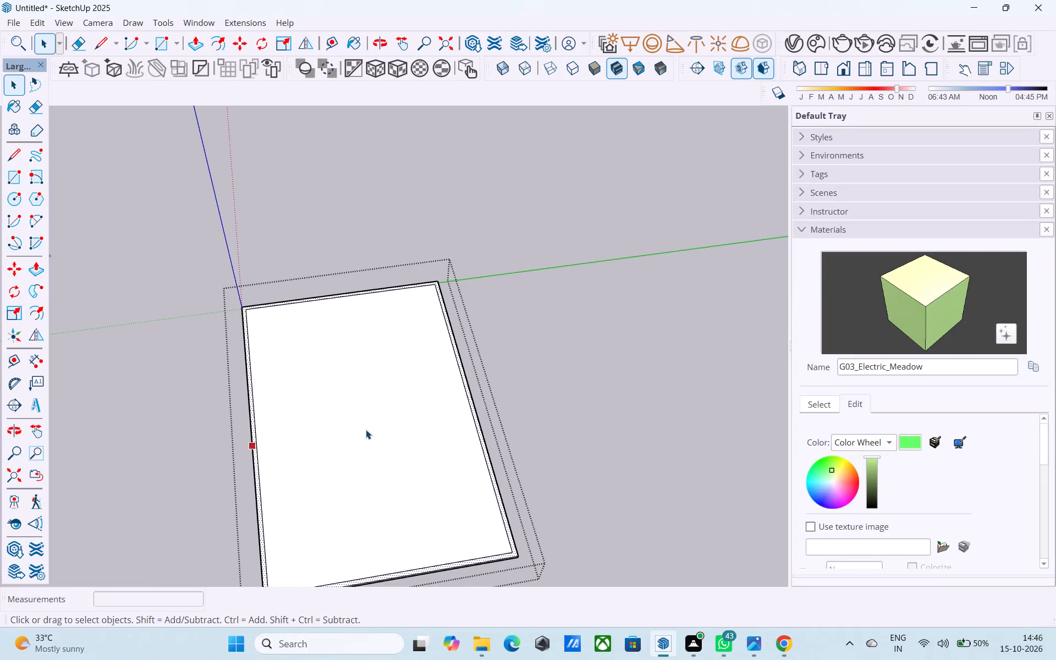
Offset the boundary of the slab's inner top face inward by 5'.
click(366, 430)
key(f)
click(366, 430)
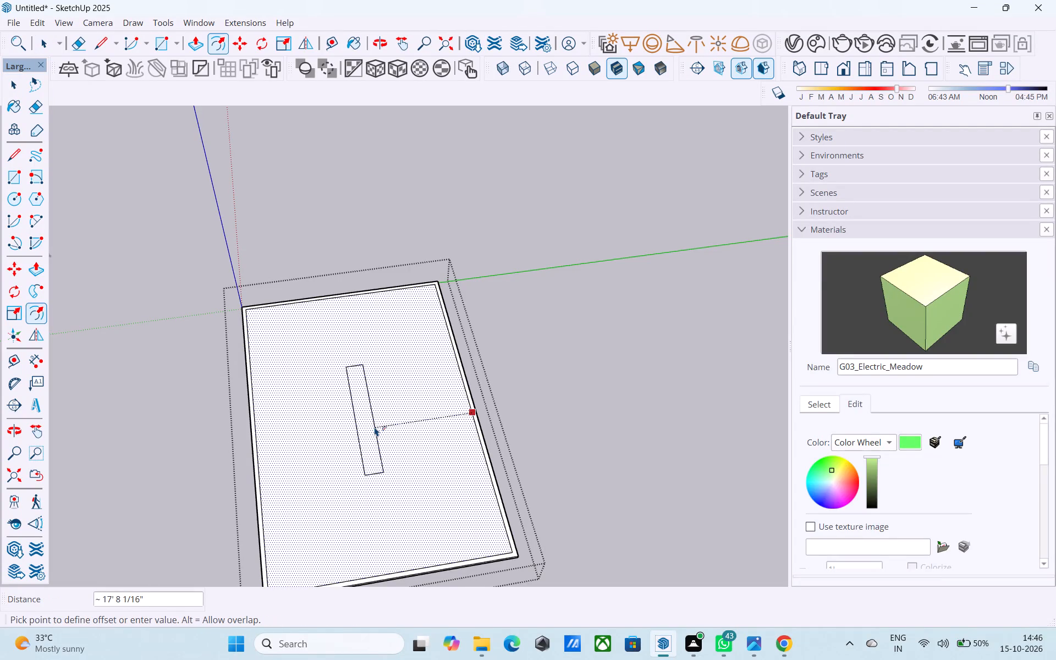
text(5')
key(Return)
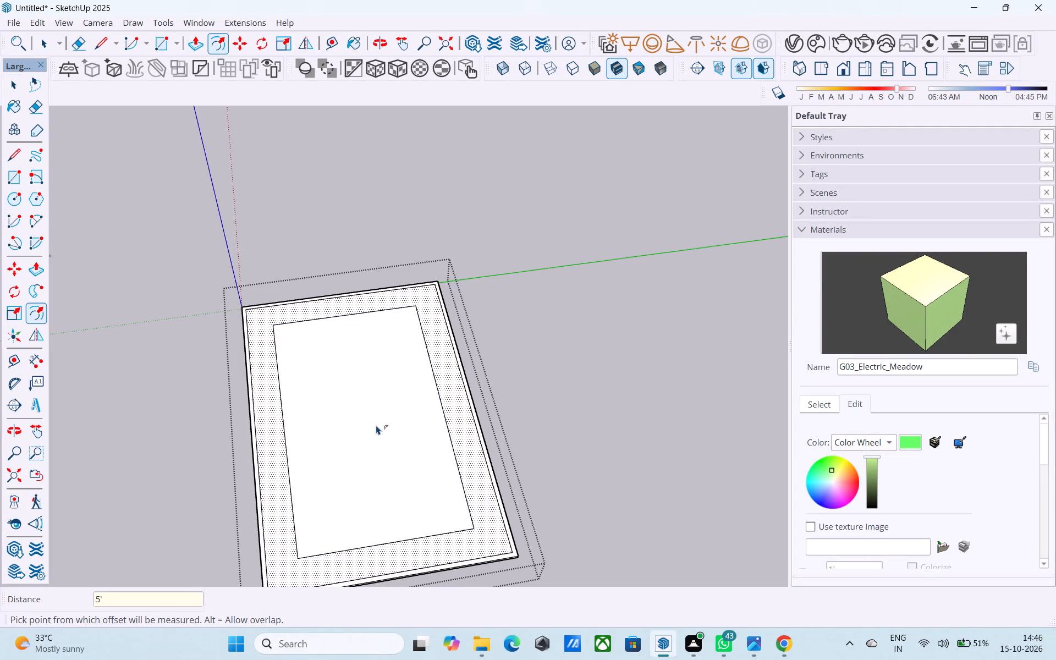
key(space)
Copy the innermost rectangle's short edge farthest from the origin 5' inward along the rectangle's long side.
scroll(358, 546, up, 3)
click(356, 547)
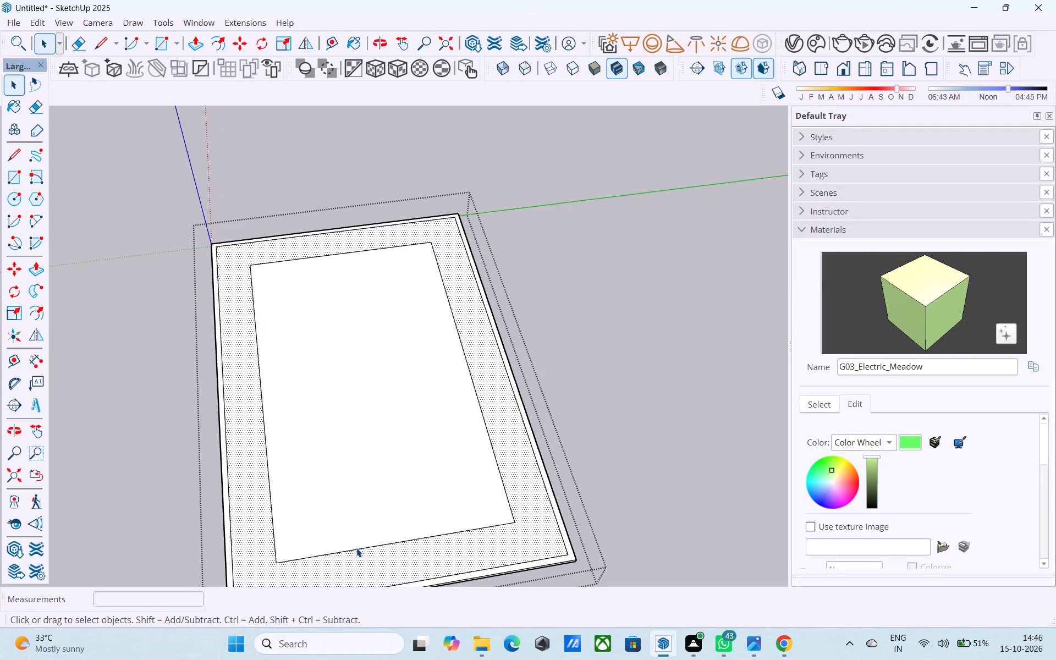
click(356, 548)
click(358, 548)
key(m)
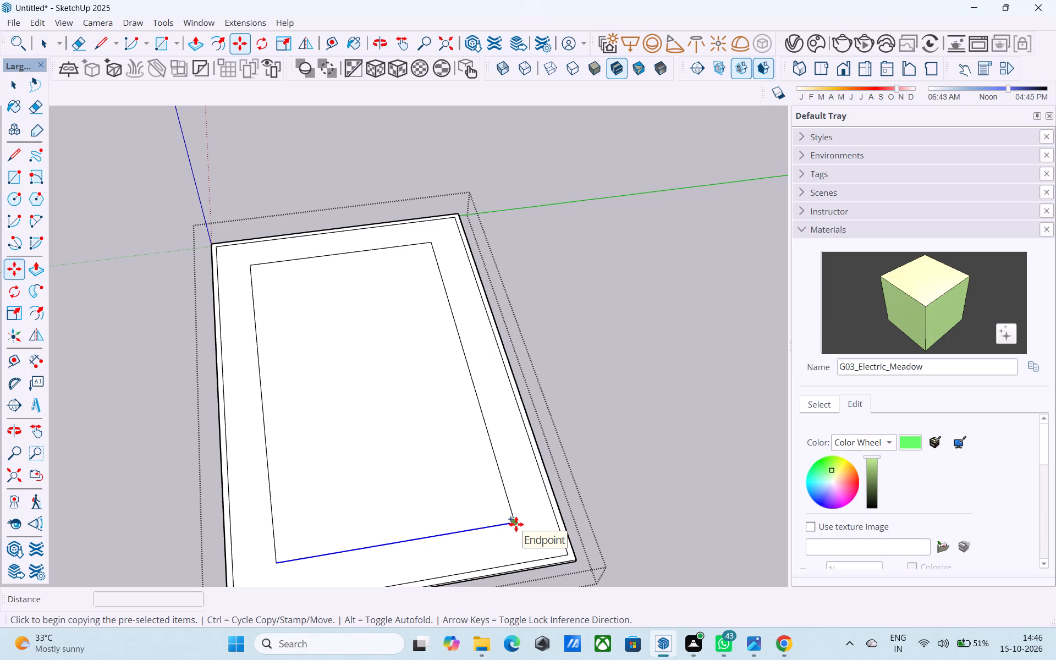
click(516, 524)
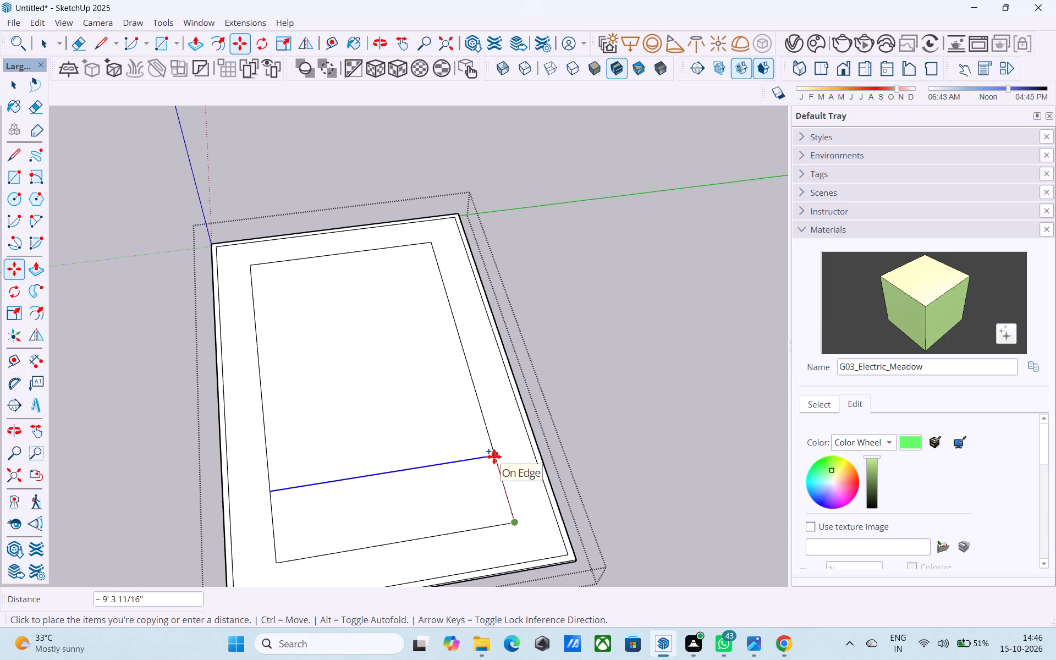
text(5')
key(Return)
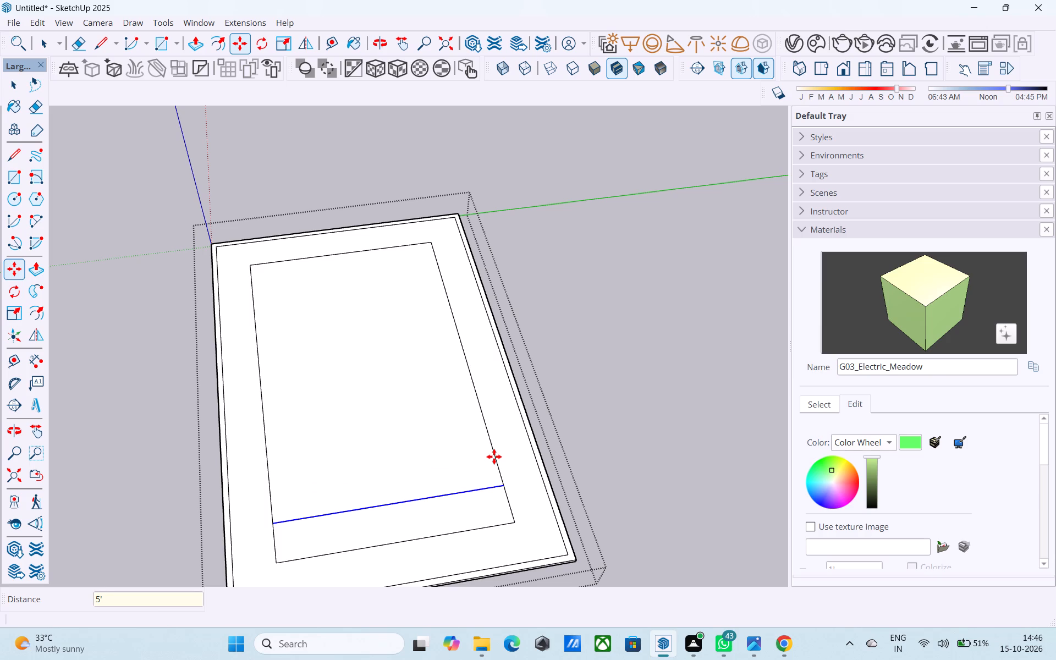
Erase the original short edge and the two leftover side segments beyond the copied line, shortening the innermost rectangle.
scroll(449, 459, down, 4)
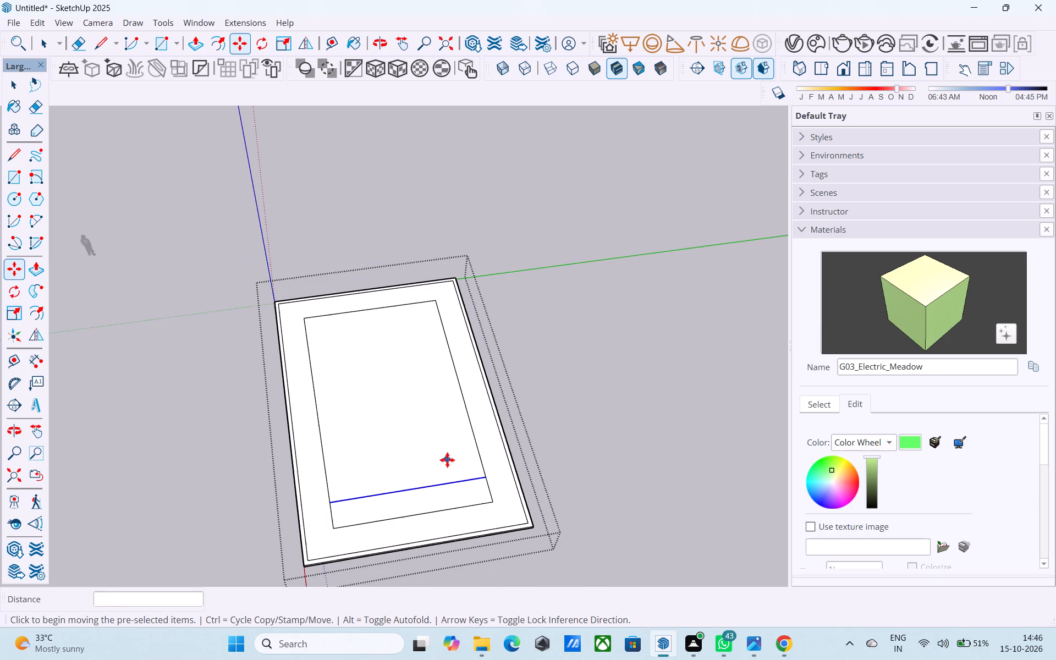
middle_drag(395, 514, 394, 531)
scroll(385, 530, up, 2)
scroll(384, 530, down, 3)
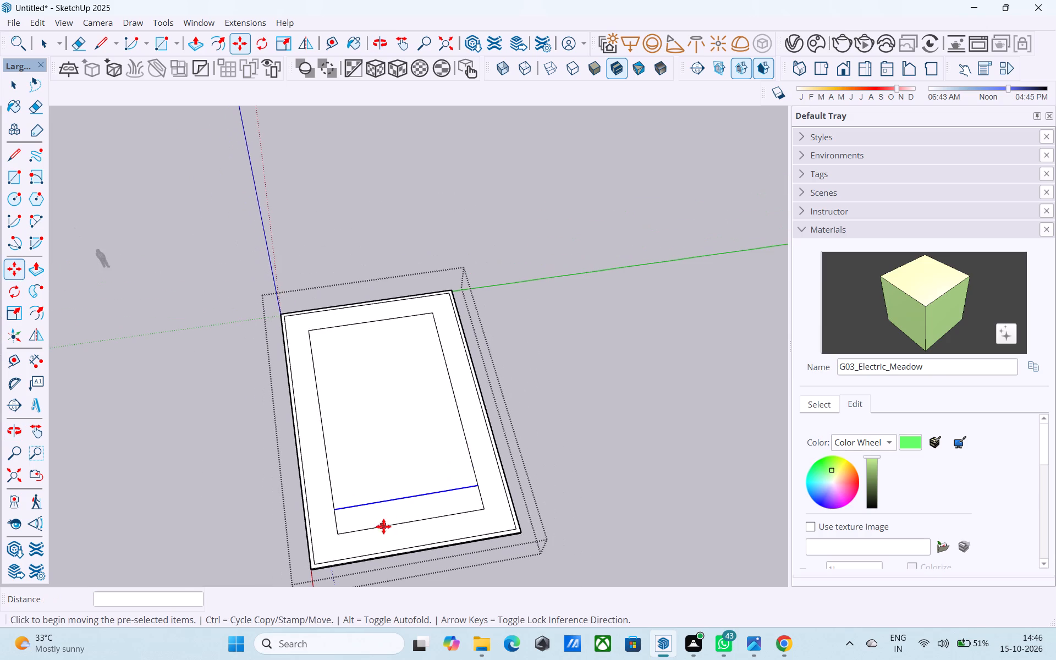
key(e)
scroll(386, 524, up, 3)
scroll(386, 521, down, 5)
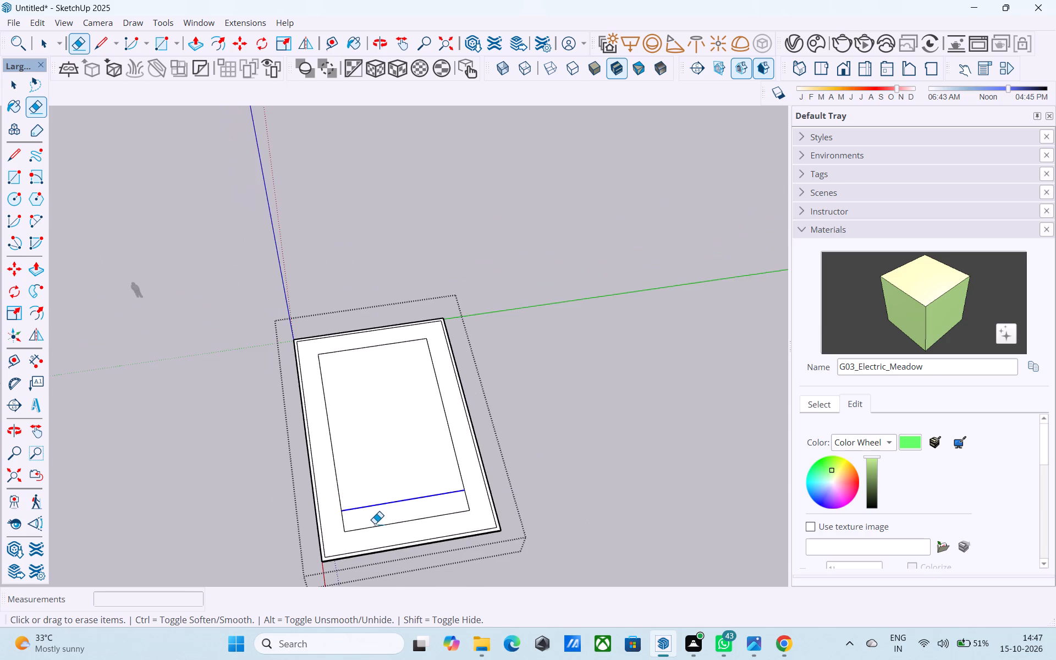
scroll(375, 524, up, 3)
drag(375, 524, 371, 536)
click(332, 525)
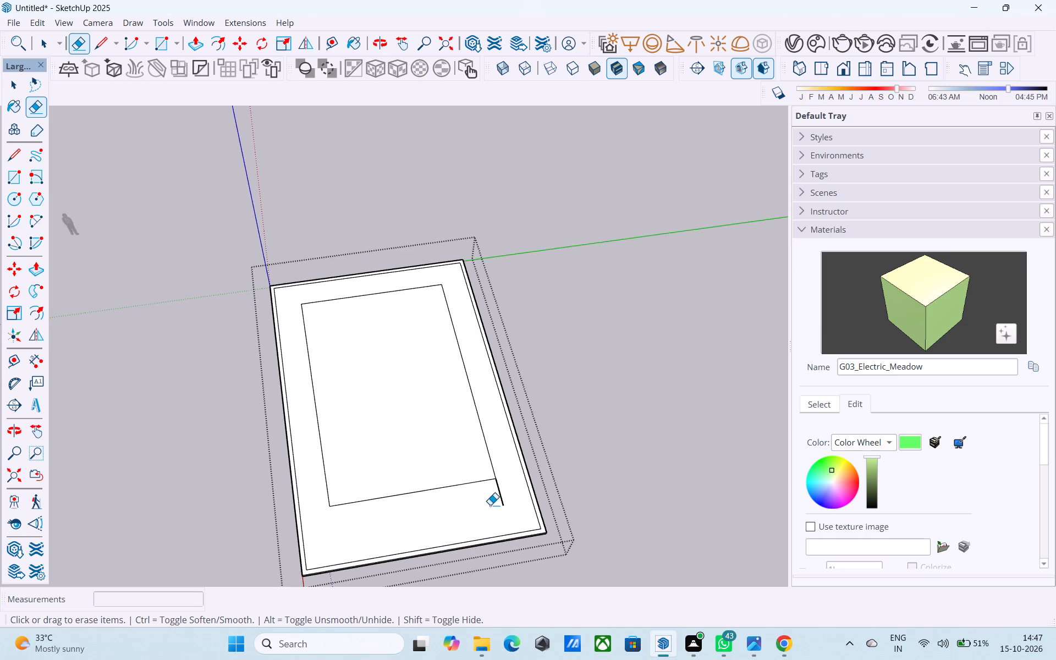
click(503, 492)
Offset the boundary of the shortened innermost face inward by 9".
middle_drag(365, 518, 587, 457)
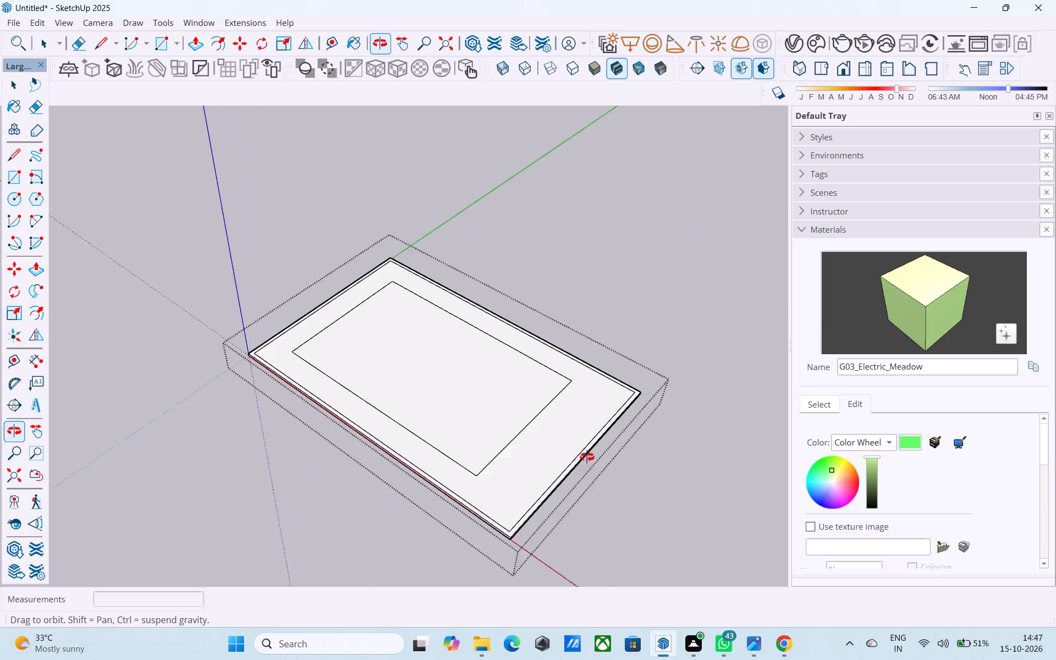
middle_drag(587, 457, 504, 518)
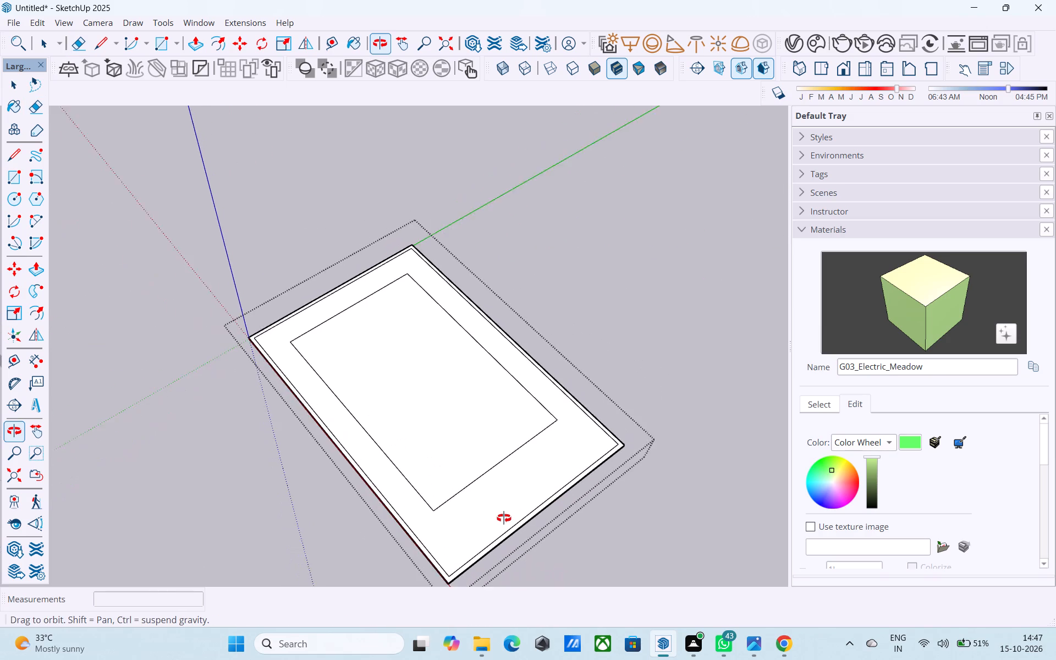
middle_drag(504, 518, 352, 524)
scroll(598, 413, down, 4)
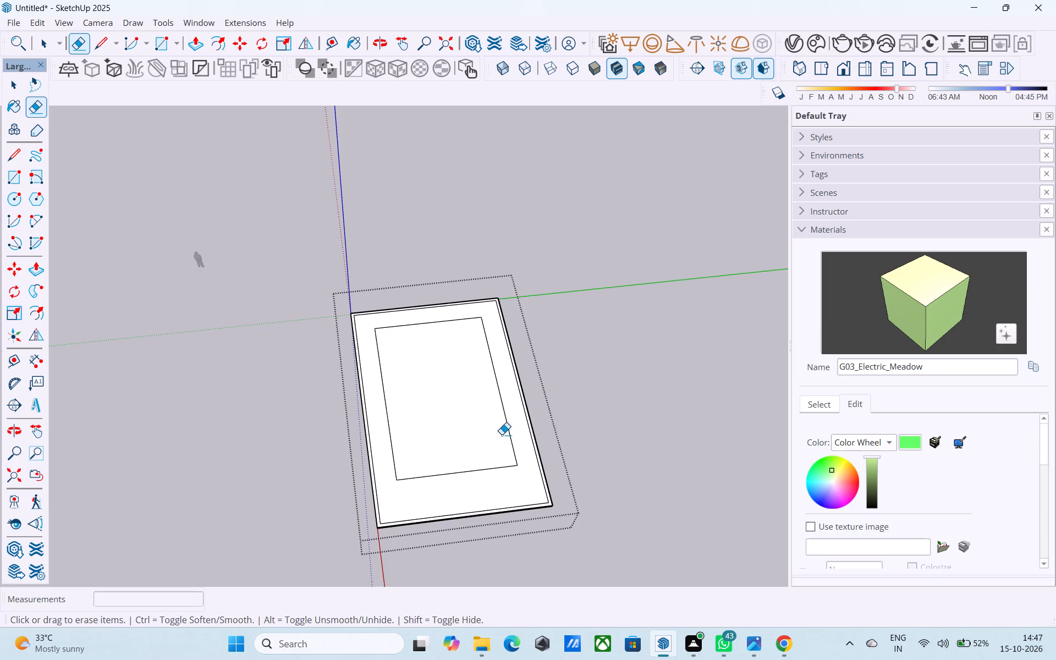
middle_drag(450, 406, 463, 480)
scroll(461, 469, up, 3)
key(space)
click(422, 419)
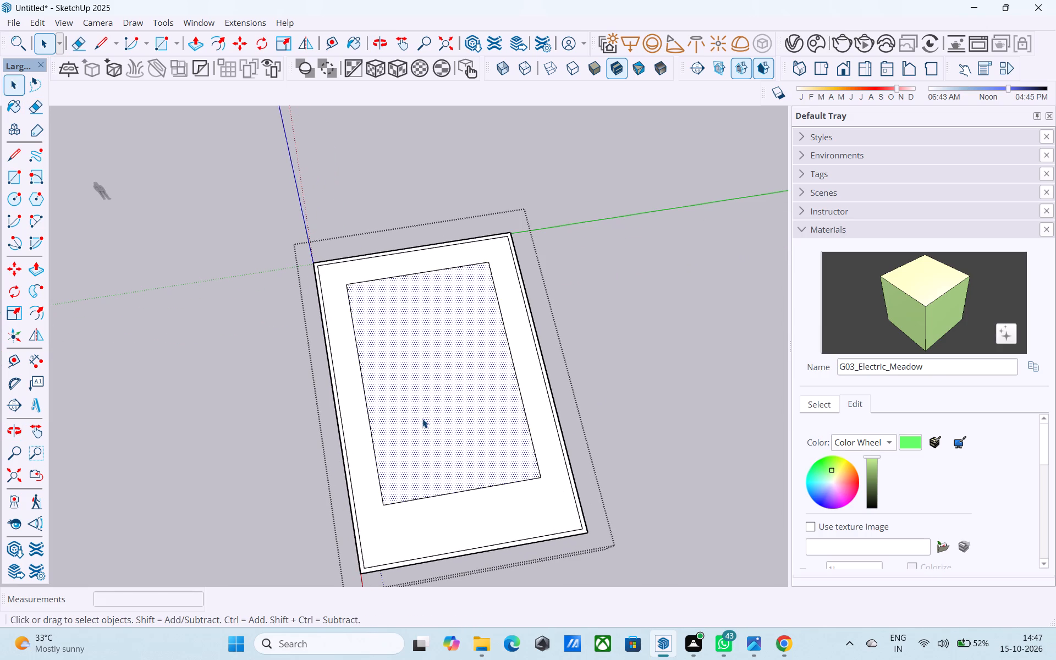
key(f)
click(423, 418)
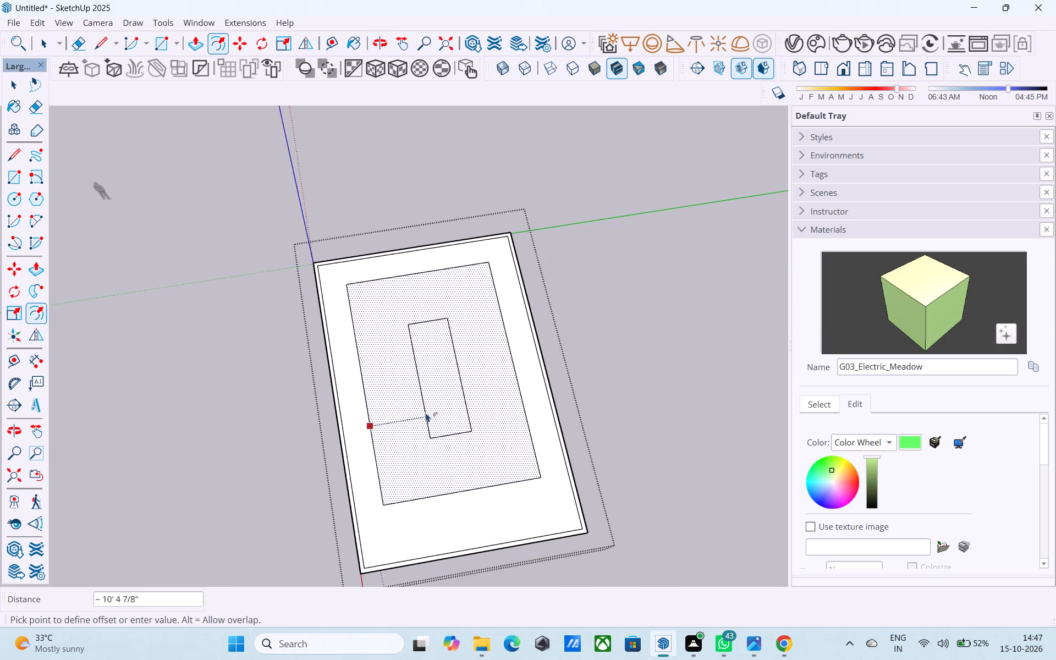
key(9)
key(shift+quotedbl)
key(Return)
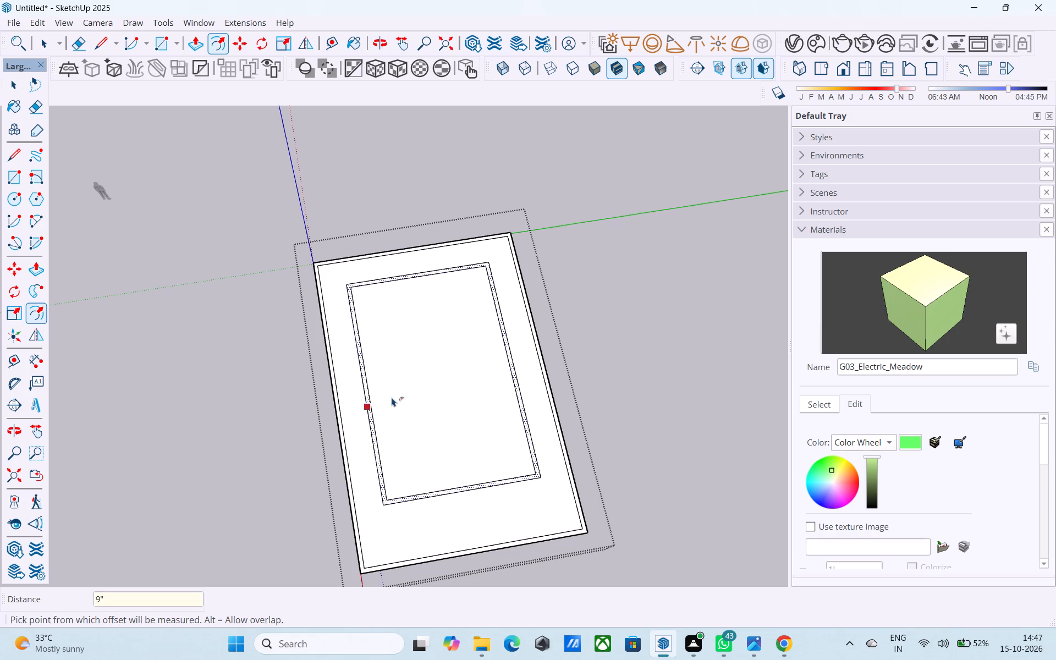
key(space)
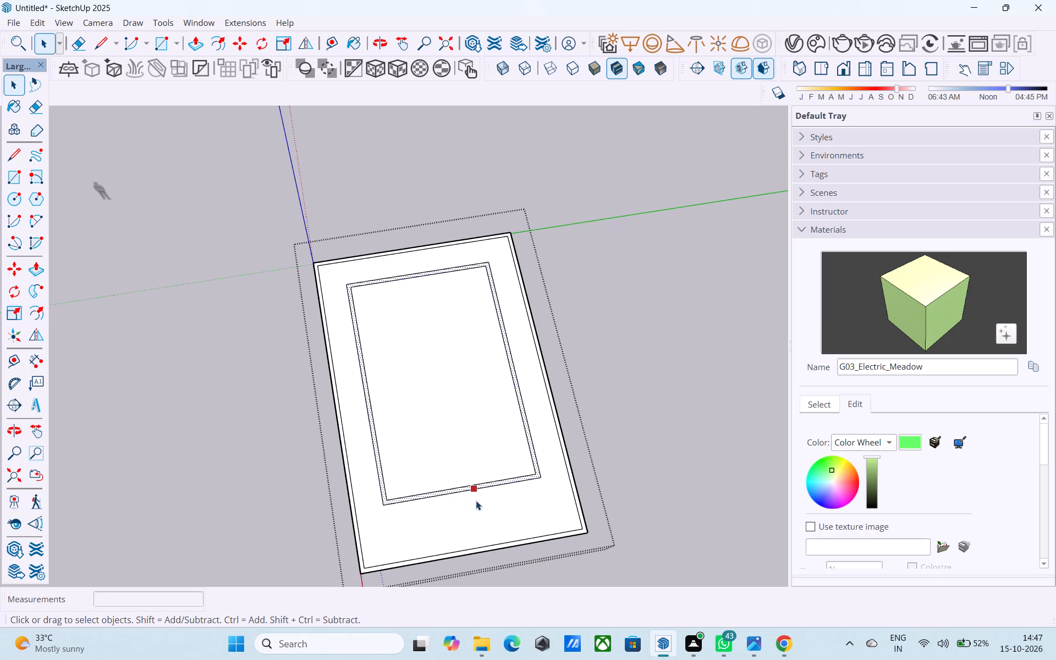
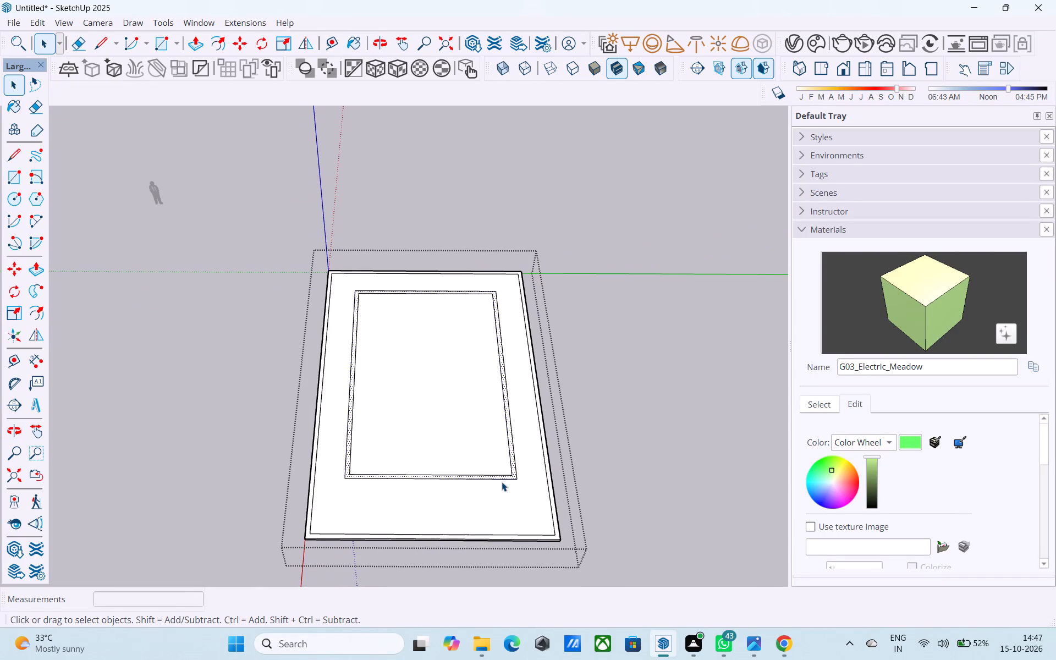
Examine the slab's nested wall outlines from above and from oblique angles.
middle_drag(494, 476, 473, 425)
scroll(454, 411, up, 2)
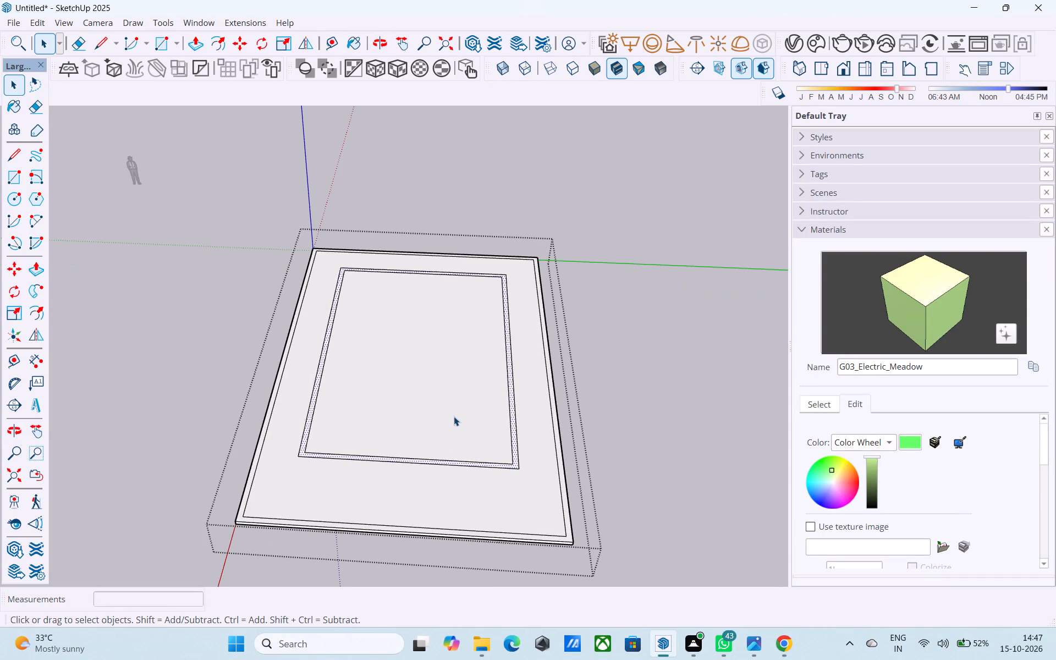
scroll(457, 430, down, 2)
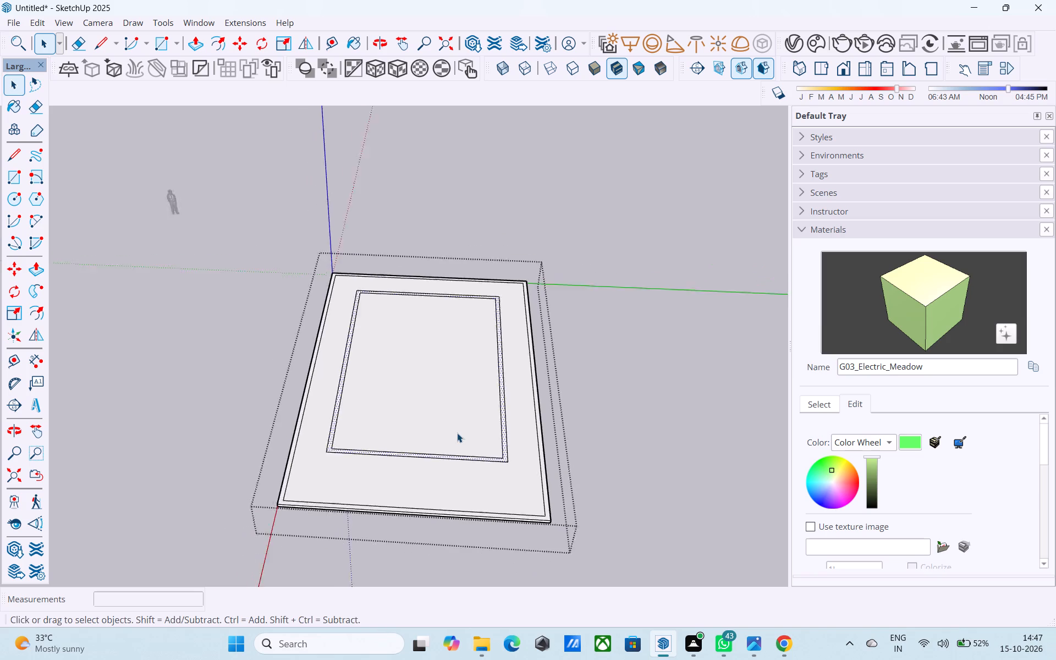
scroll(457, 433, down, 1)
middle_drag(459, 443, 474, 529)
scroll(446, 536, down, 2)
middle_drag(454, 465, 449, 602)
scroll(431, 525, up, 6)
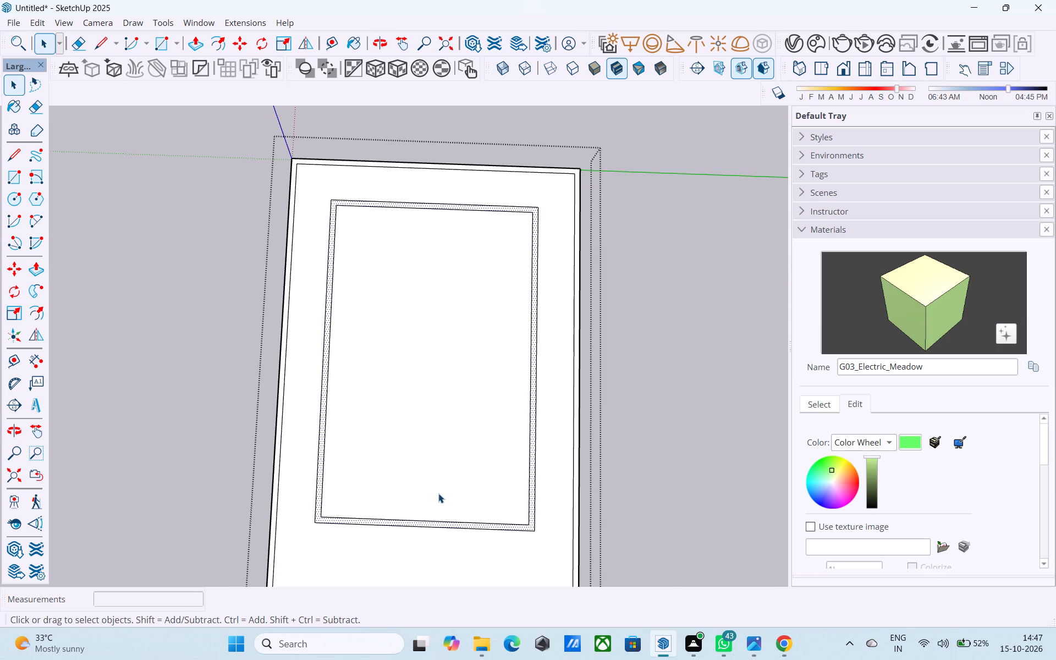
scroll(437, 494, down, 5)
middle_drag(437, 498, 483, 422)
middle_drag(741, 498, 702, 563)
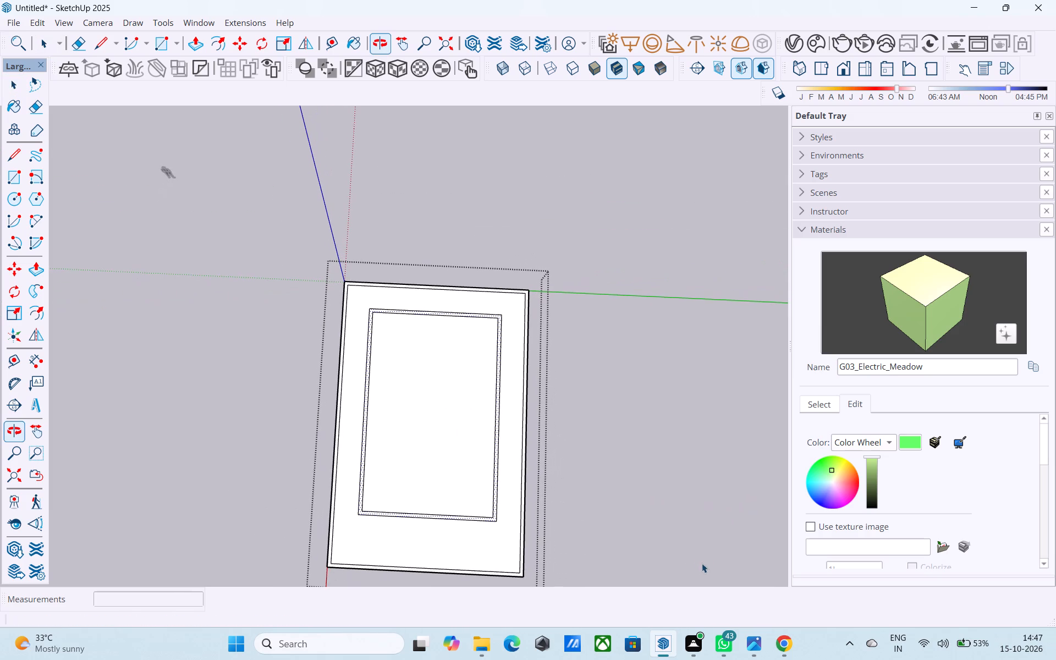
middle_drag(470, 490, 485, 496)
scroll(492, 473, up, 4)
scroll(497, 455, down, 5)
middle_drag(497, 455, 499, 477)
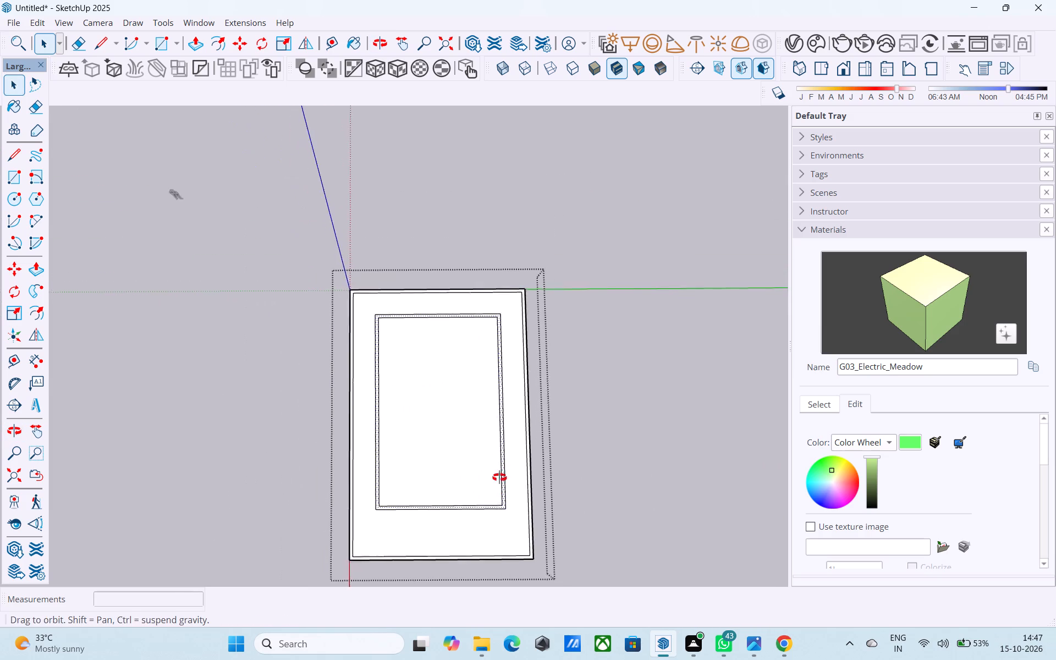
middle_drag(499, 477, 498, 520)
scroll(503, 468, up, 4)
scroll(492, 422, up, 3)
scroll(490, 426, down, 3)
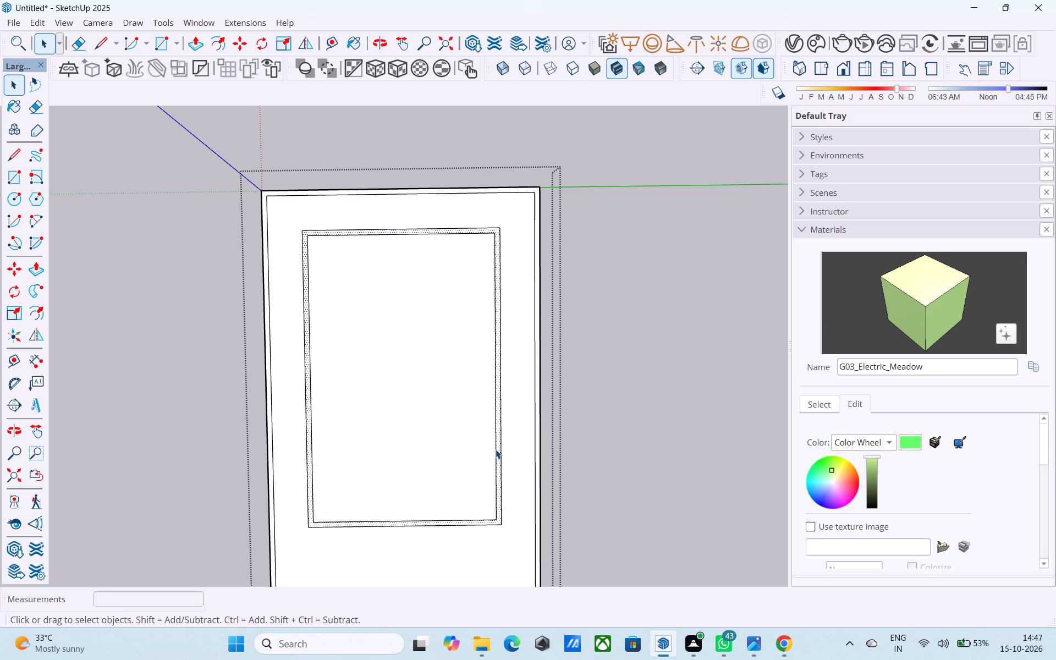
scroll(494, 446, down, 4)
middle_drag(487, 453, 604, 262)
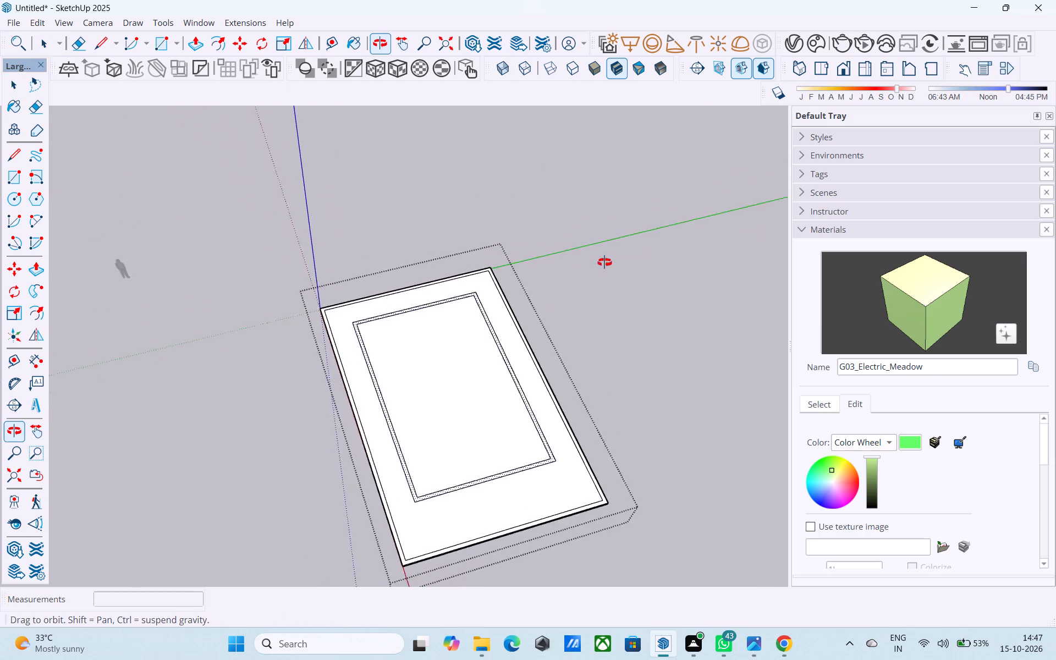
middle_drag(604, 262, 551, 326)
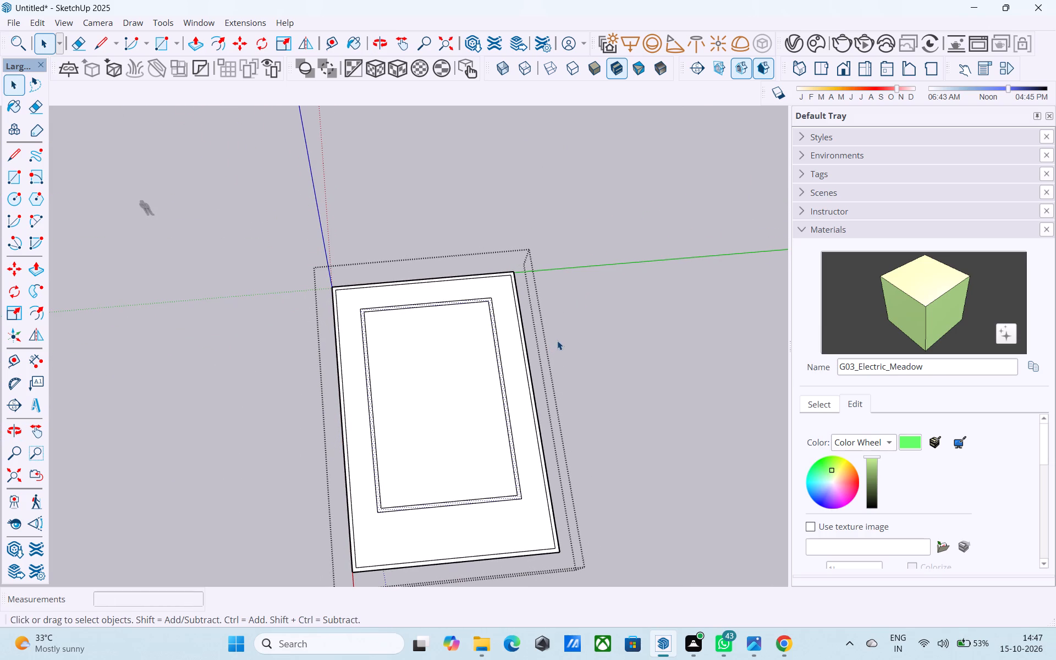
middle_drag(487, 415, 491, 389)
scroll(489, 415, up, 3)
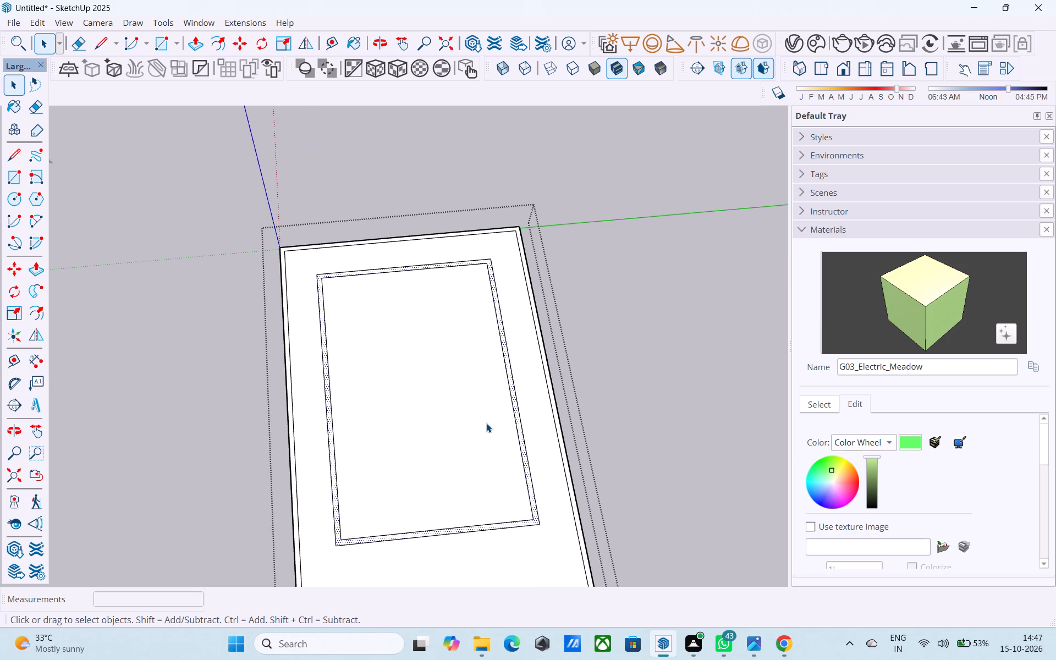
scroll(486, 423, down, 3)
middle_drag(486, 423, 488, 503)
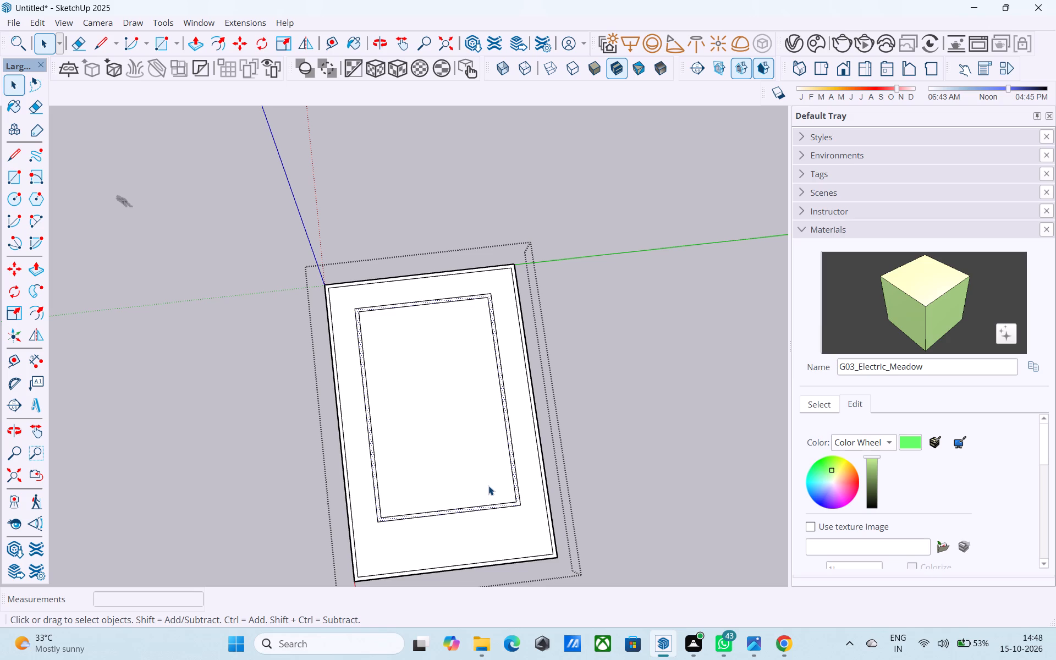
scroll(488, 485, down, 1)
middle_drag(489, 485, 469, 448)
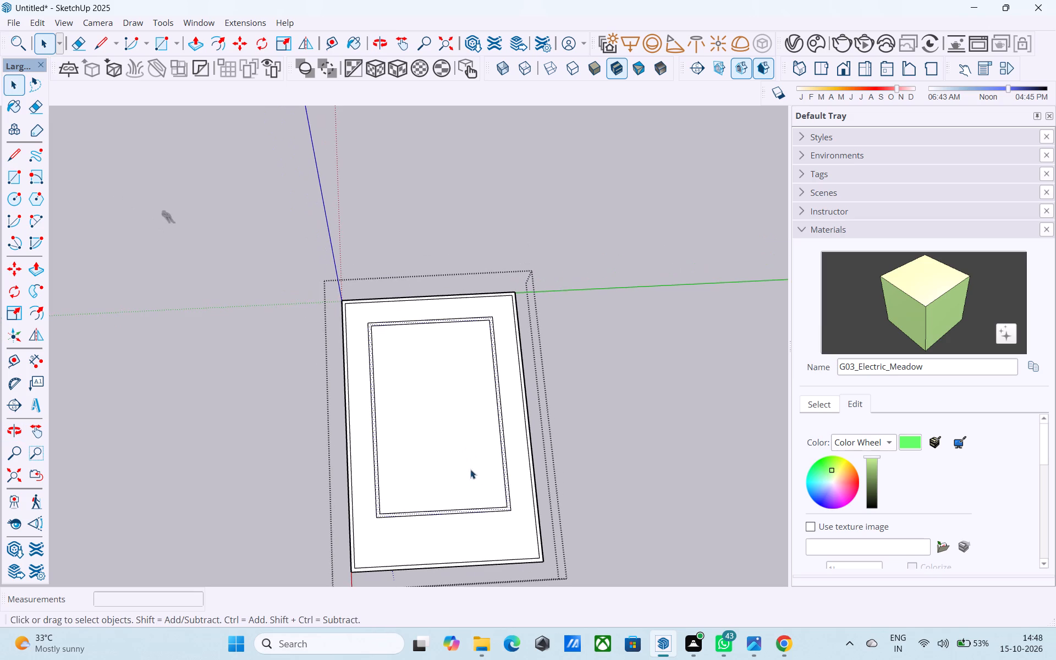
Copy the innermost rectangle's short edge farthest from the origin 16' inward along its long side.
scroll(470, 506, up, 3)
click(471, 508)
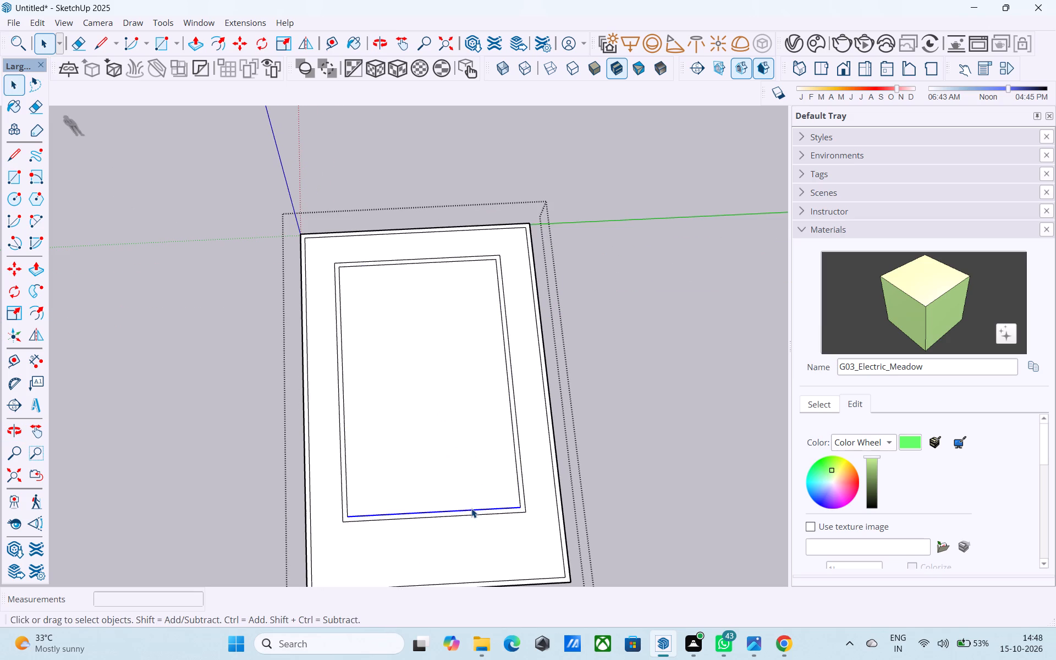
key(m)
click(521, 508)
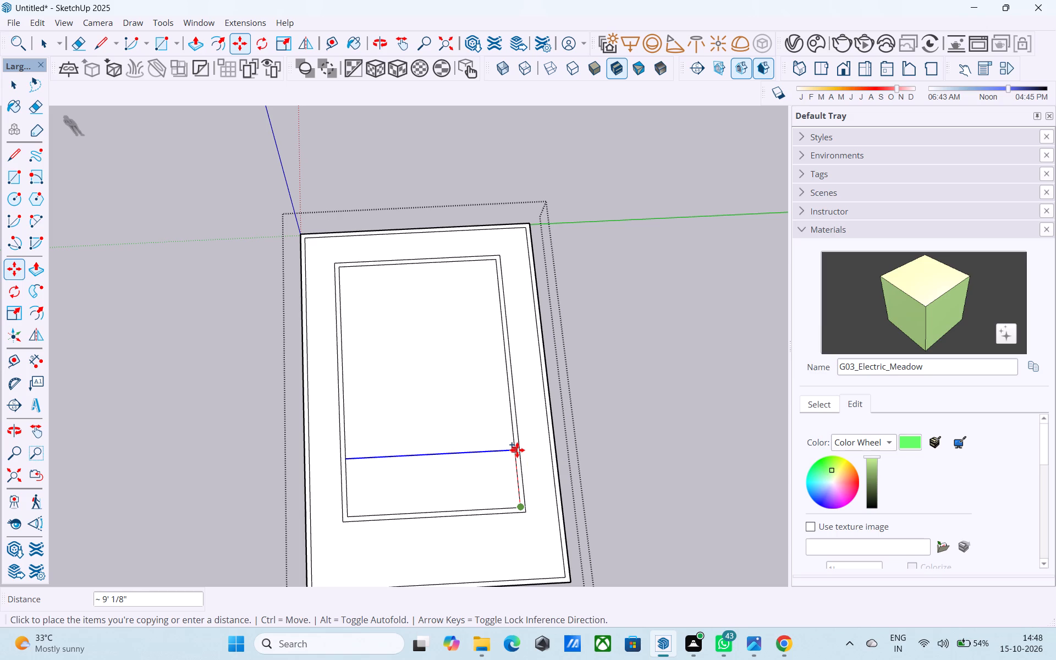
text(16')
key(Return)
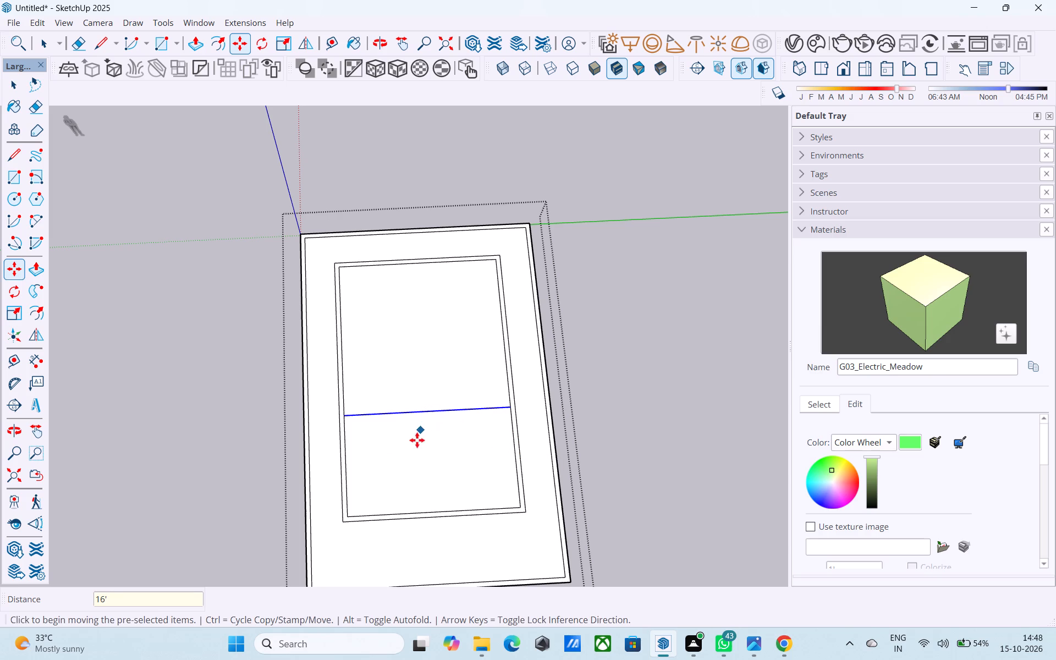
Check the distance from the inner wall outline's outer corner to the slab's inner boundary line using the Line tool.
middle_drag(427, 427, 454, 419)
scroll(454, 419, up, 2)
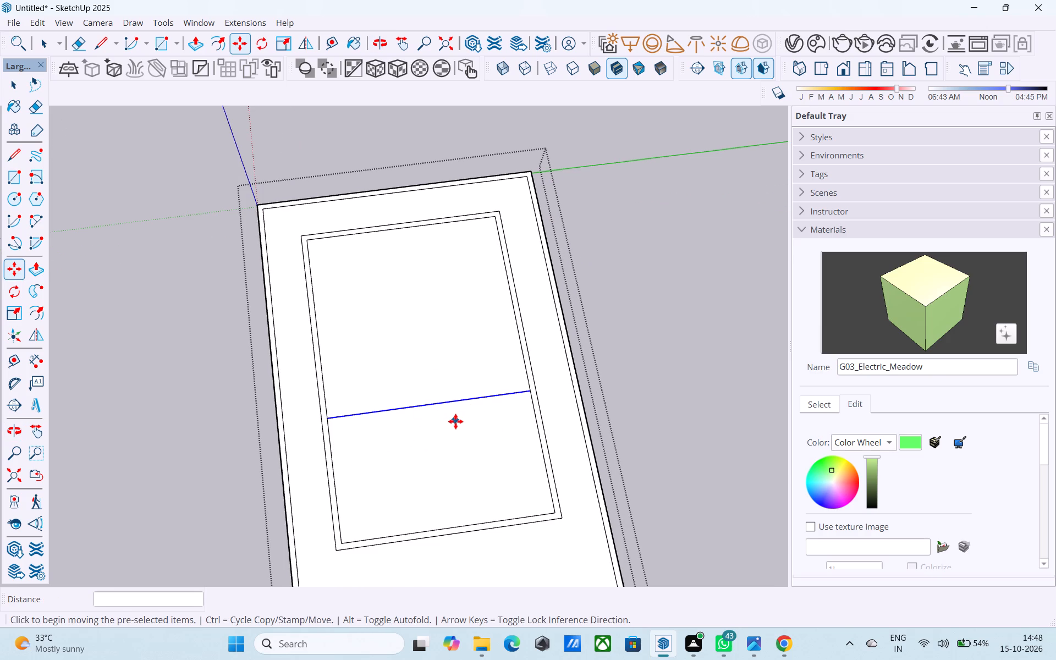
middle_drag(441, 414, 428, 365)
scroll(428, 361, down, 5)
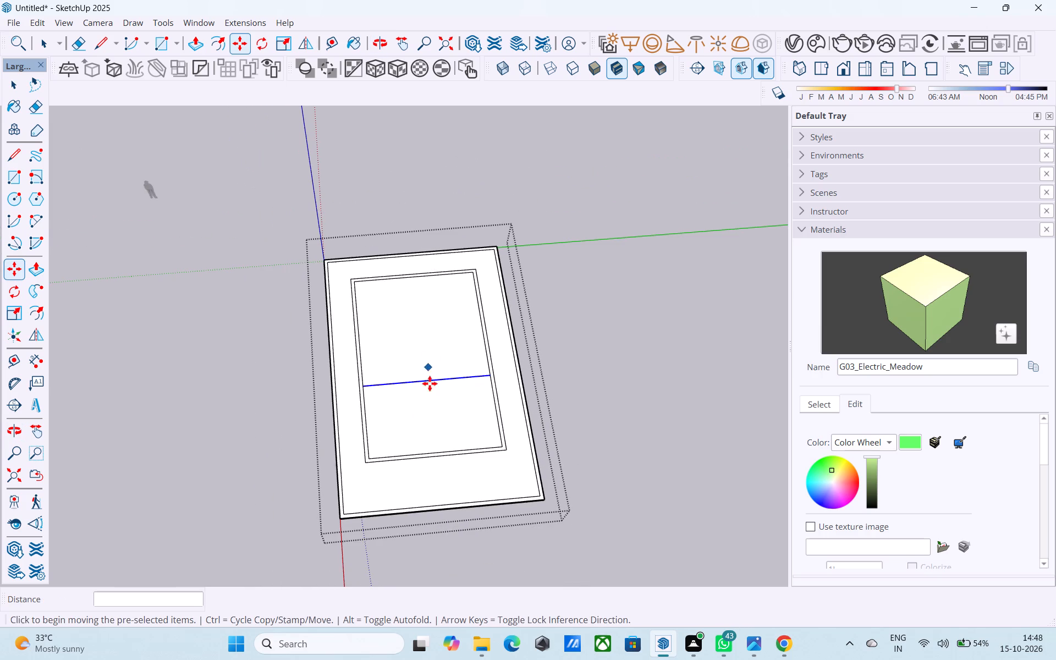
scroll(422, 428, up, 2)
key(l)
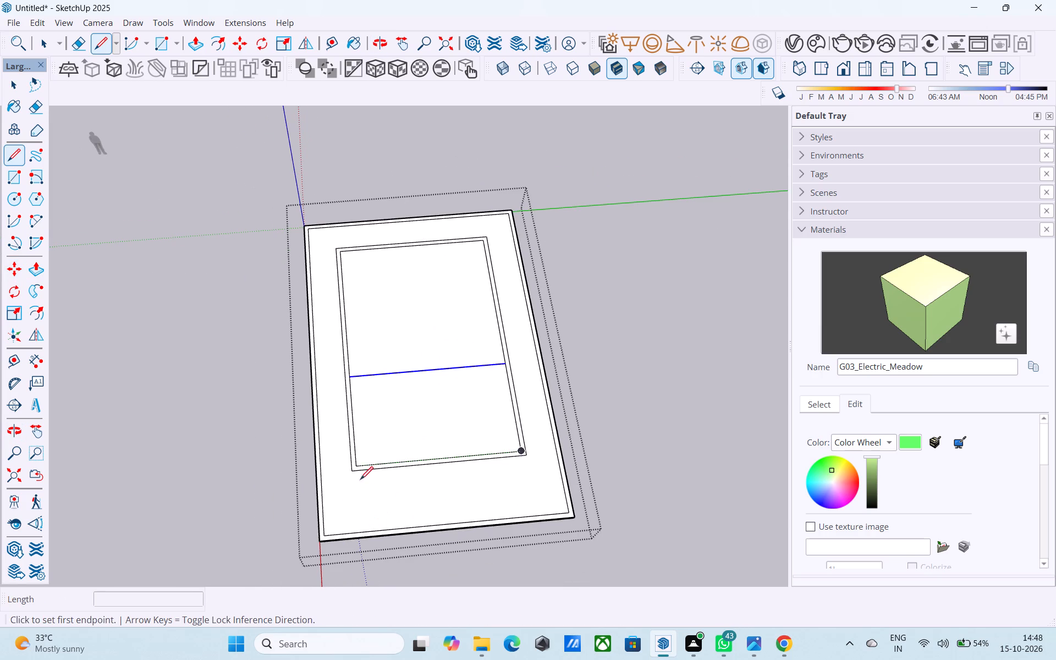
click(350, 470)
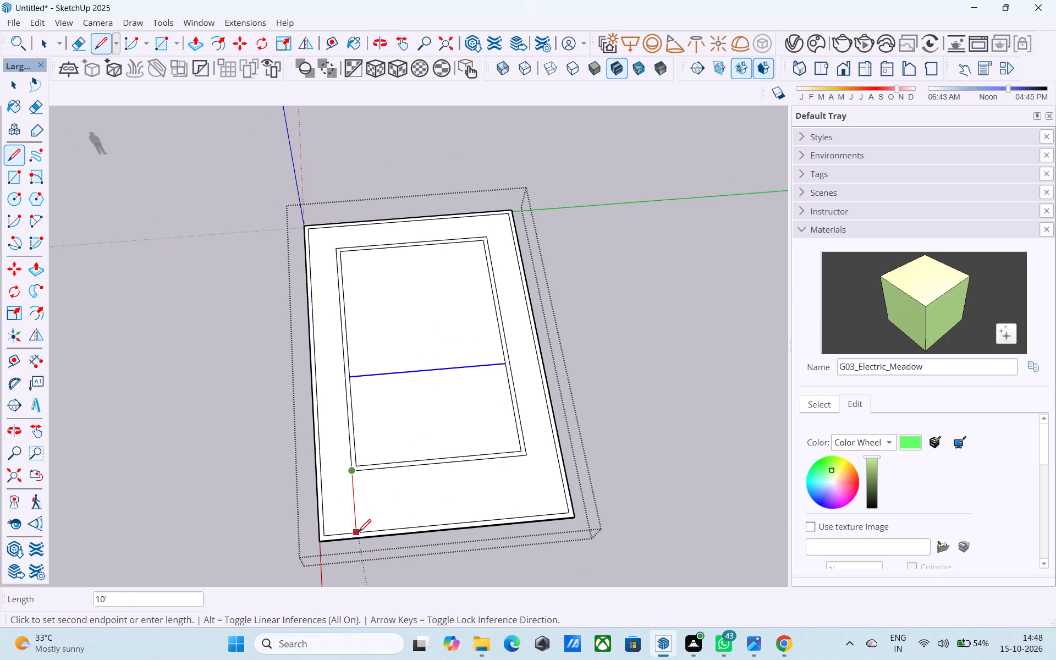
key(space)
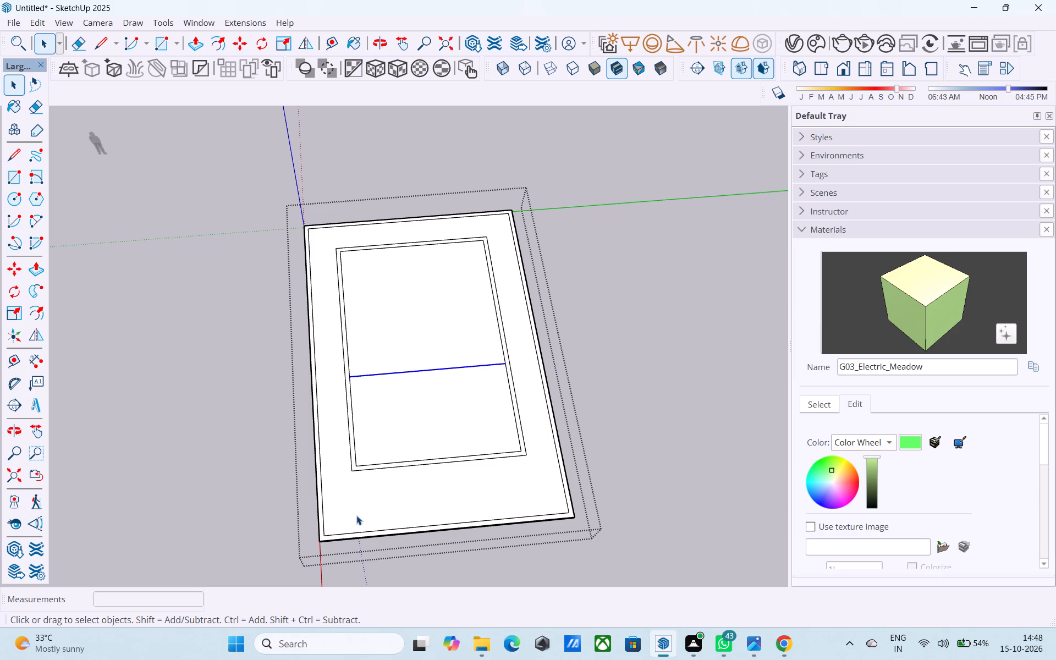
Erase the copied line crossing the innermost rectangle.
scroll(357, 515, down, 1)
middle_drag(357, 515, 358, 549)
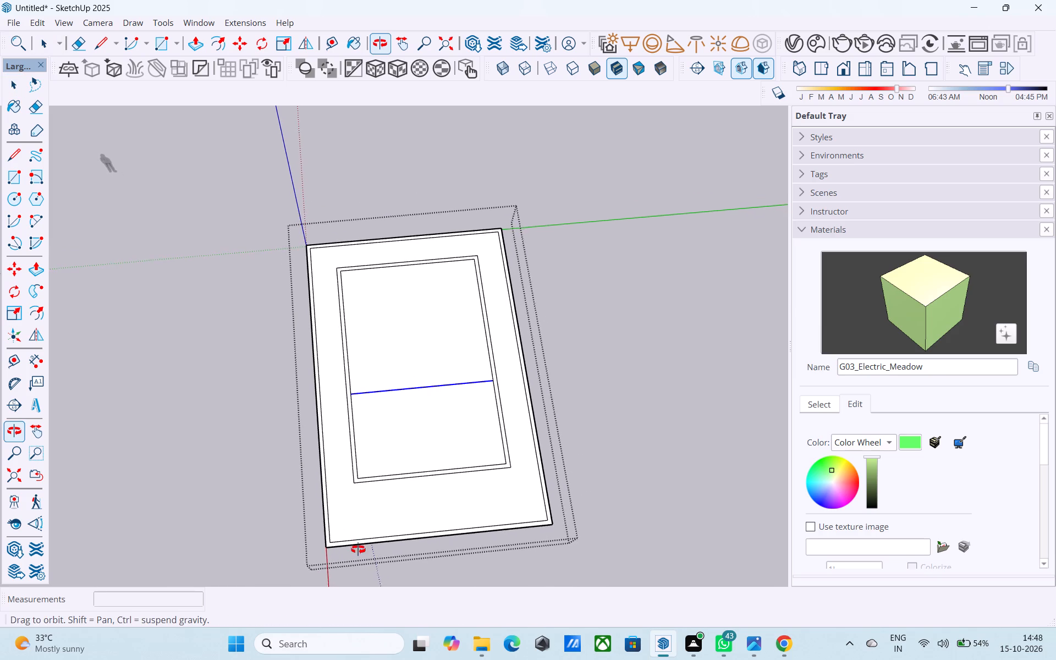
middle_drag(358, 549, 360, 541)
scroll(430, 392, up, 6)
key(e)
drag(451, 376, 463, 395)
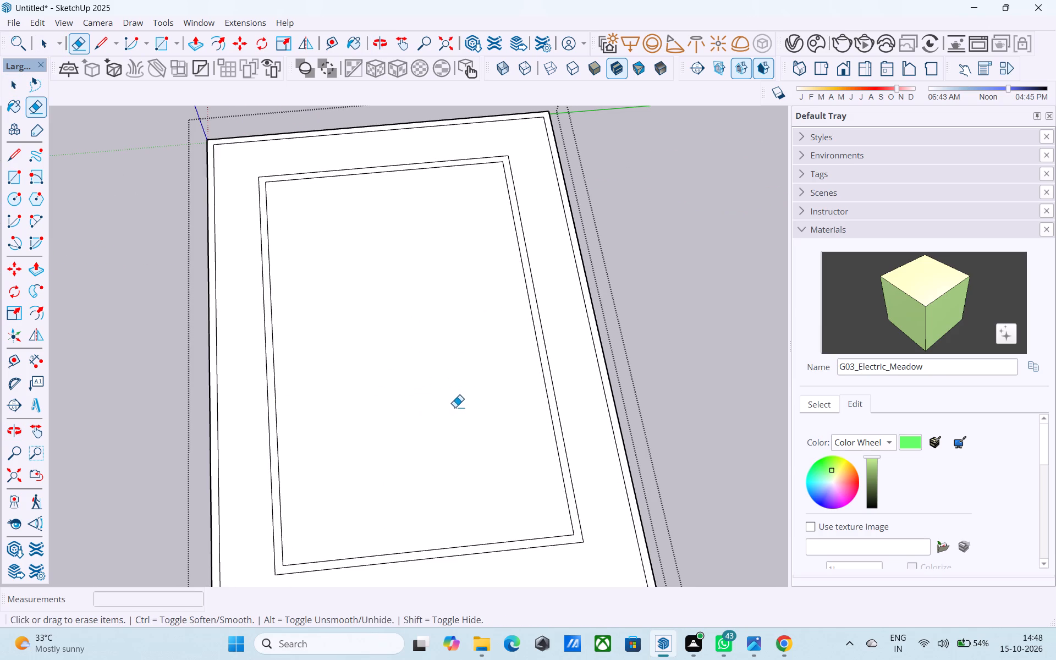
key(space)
Copy the outer short edge of the inner wall outline, farthest from the origin, 5' inward along the long side.
scroll(448, 415, down, 4)
scroll(476, 496, up, 1)
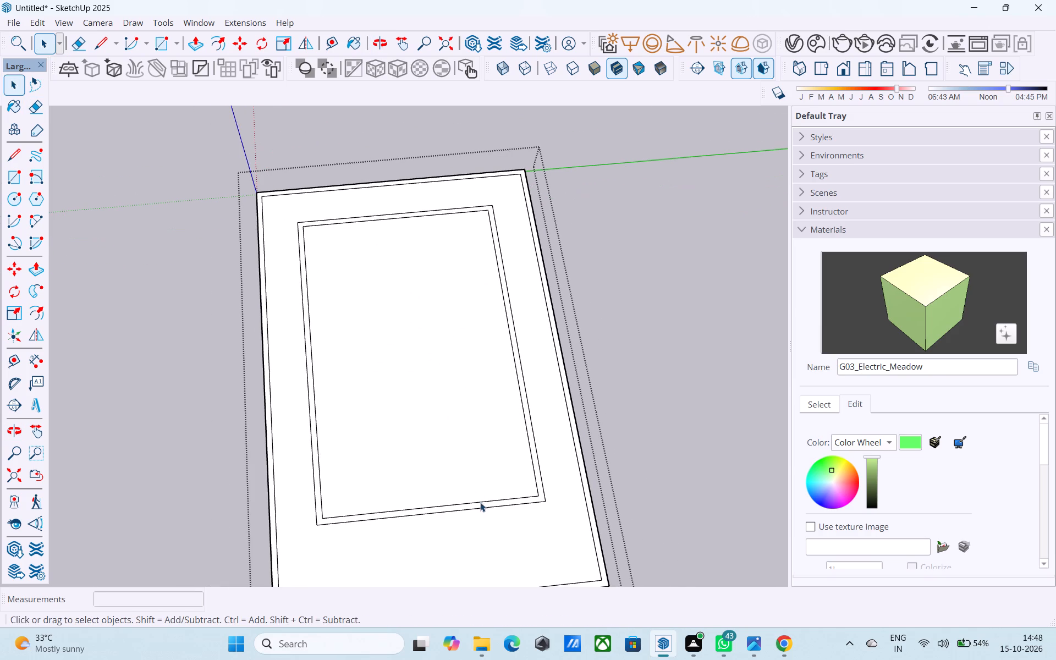
click(482, 509)
key(m)
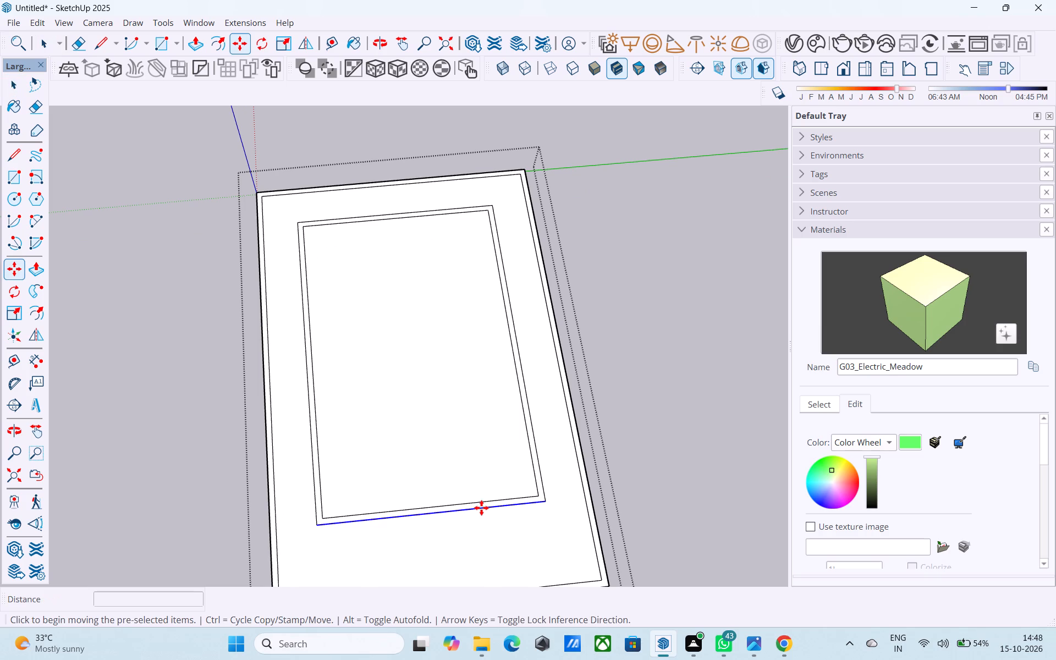
click(548, 504)
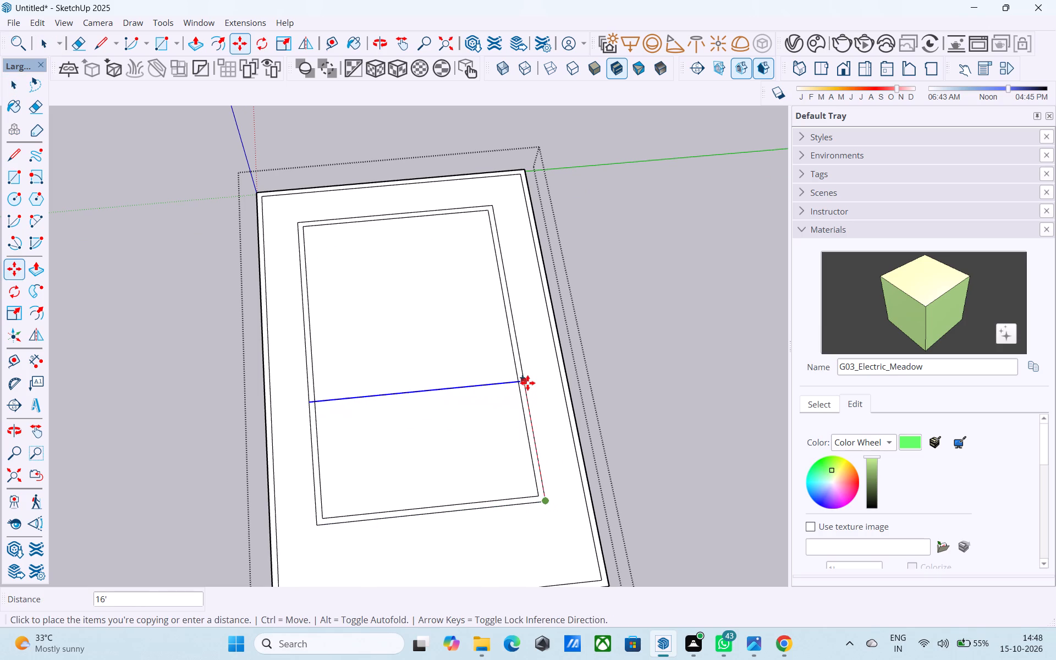
text(5')
key(Return)
key(space)
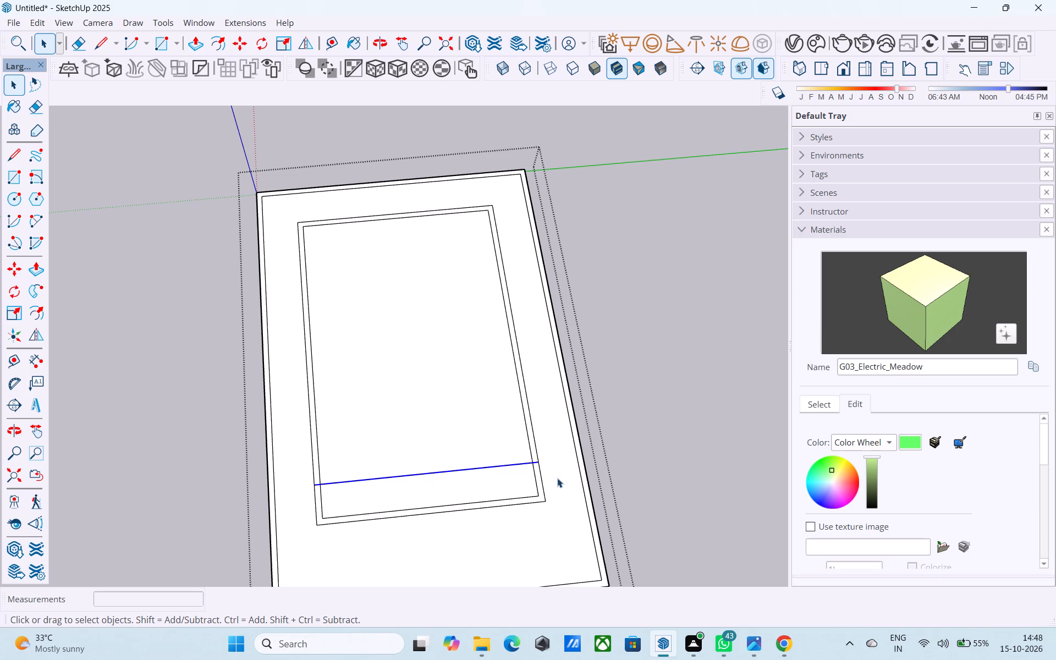
Copy the new crossing line another 9" inward to form the wall thickness.
scroll(557, 475, up, 3)
text(,m)
key(BackSpace)
key(BackSpace)
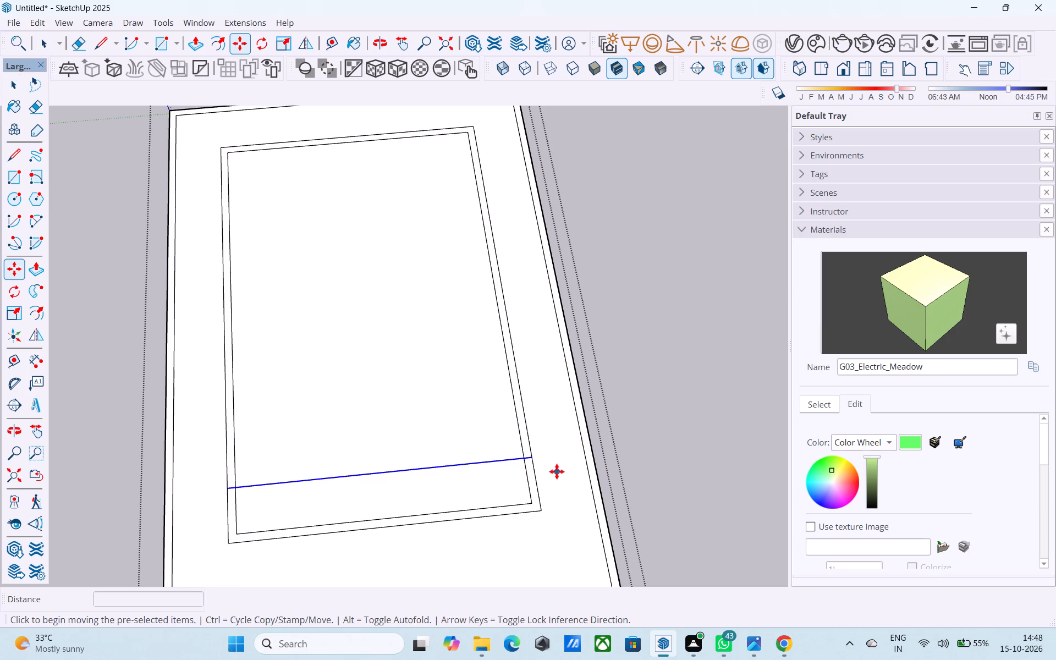
key(m)
click(531, 455)
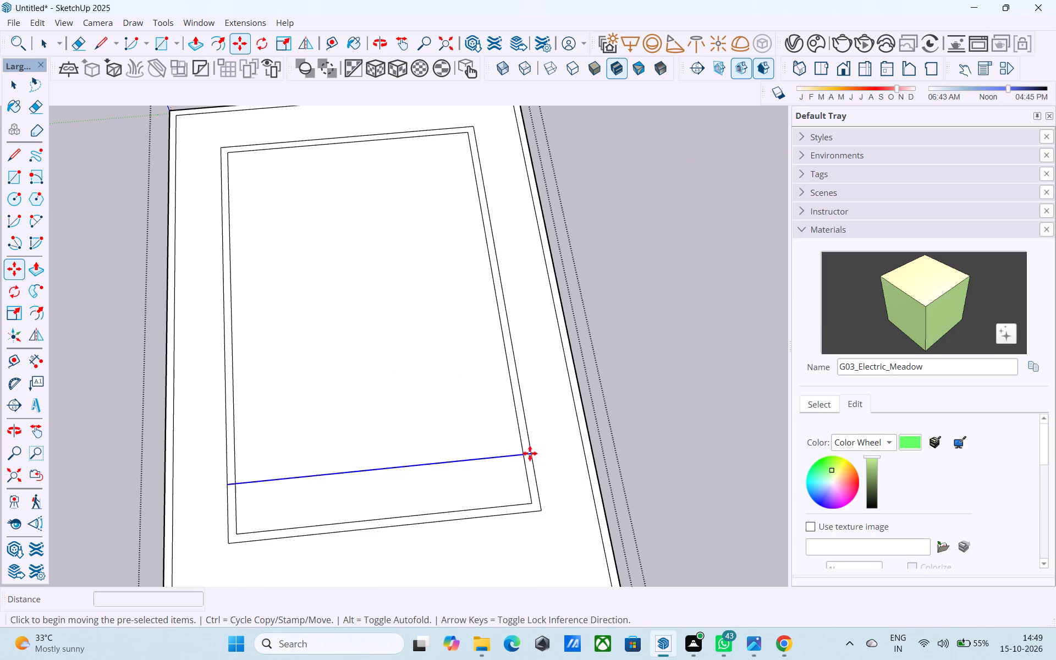
key(9)
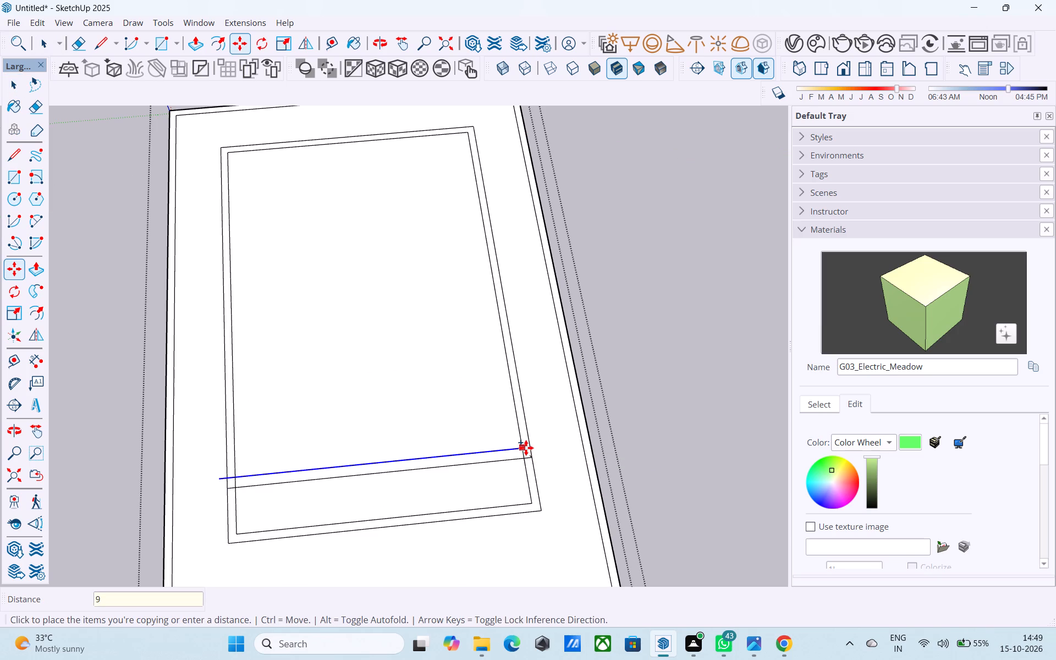
key(BackSpace)
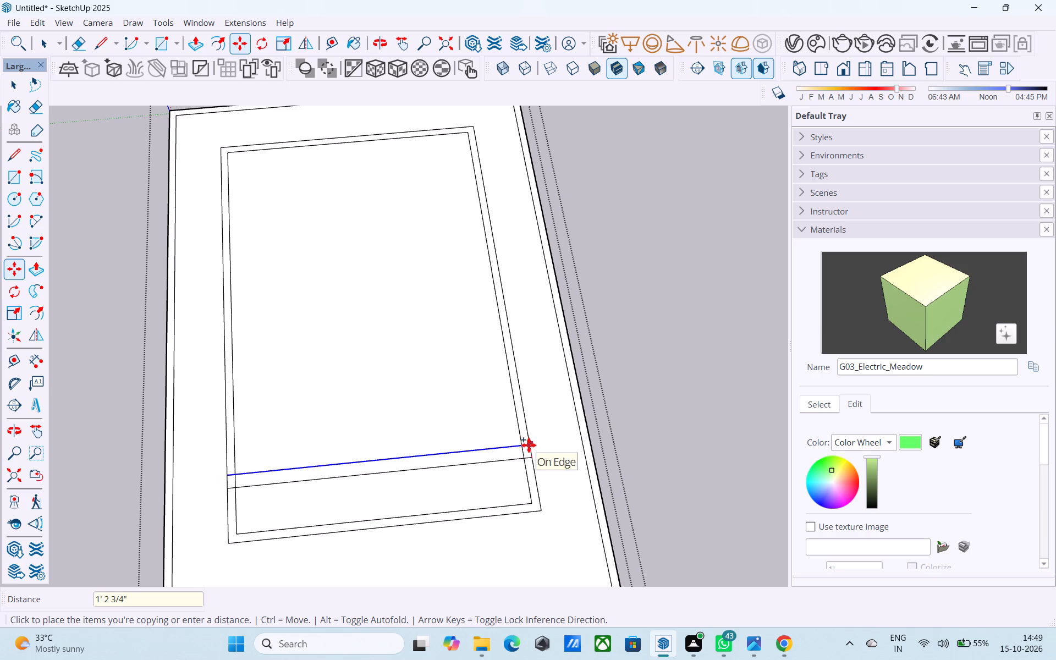
key(9)
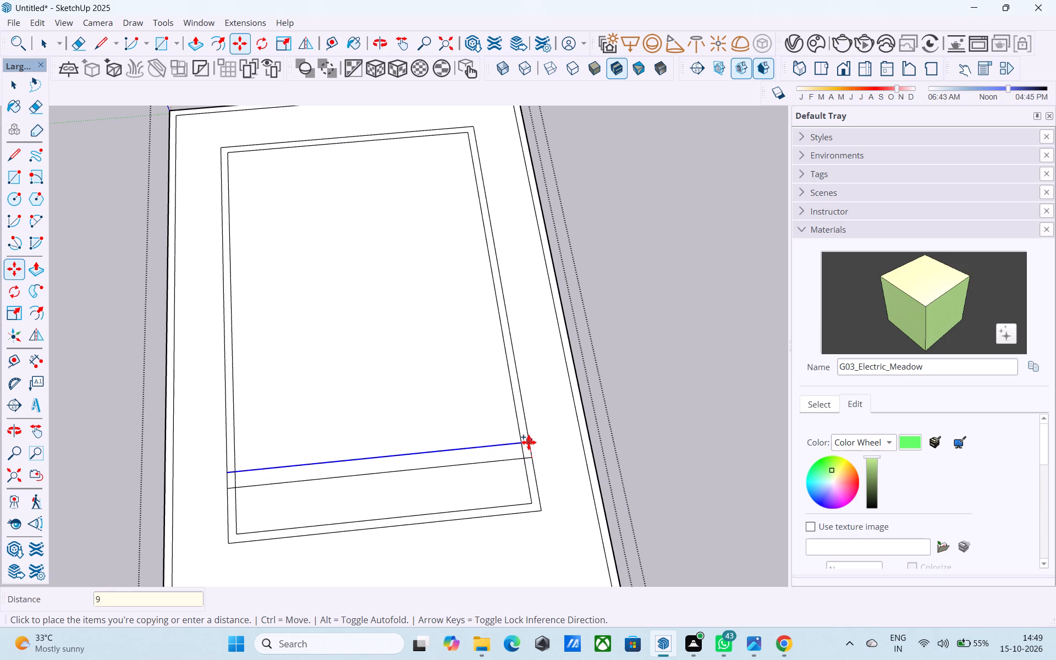
key(shift+quotedbl)
key(Return)
key(space)
Erase the two original short edges and the leftover side segments beyond the copied lines, shortening the inner wall outline.
key(e)
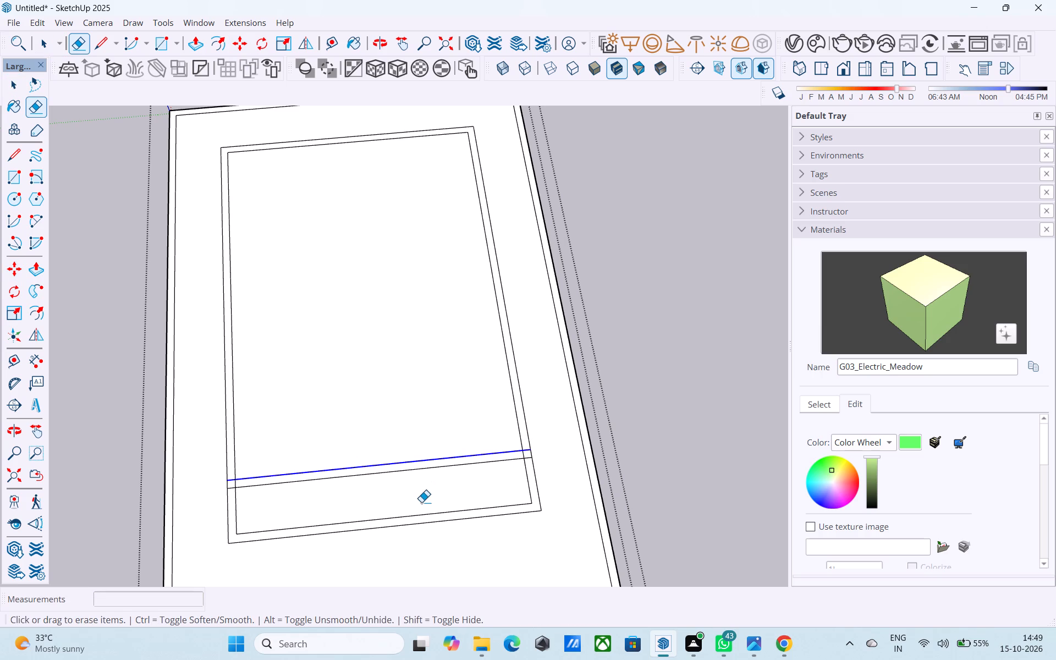
drag(421, 502, 457, 575)
drag(202, 509, 280, 516)
drag(539, 494, 488, 494)
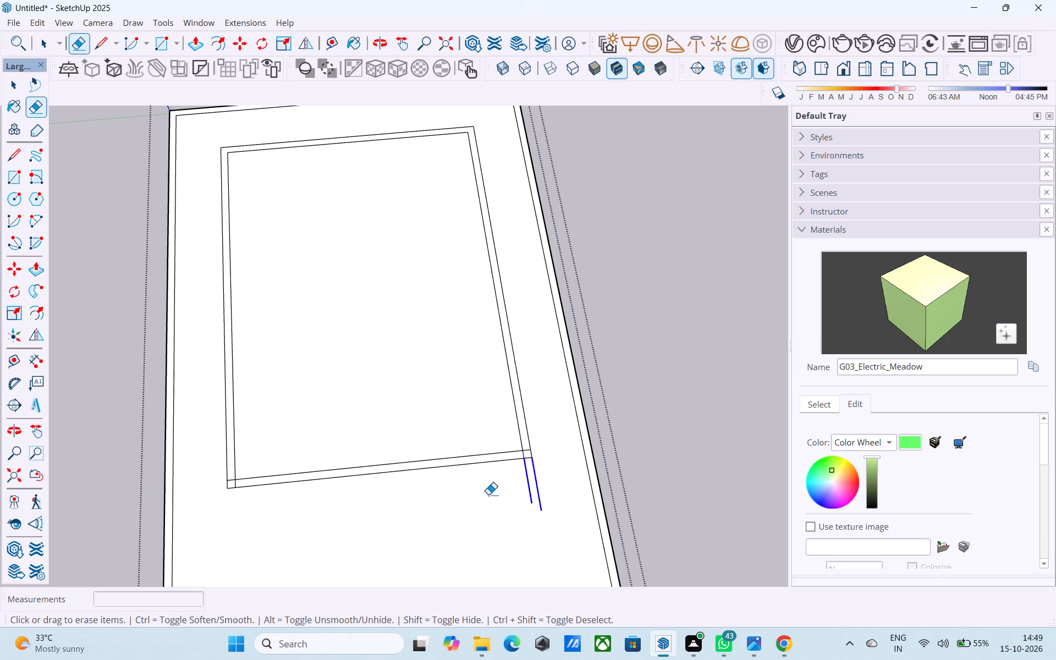
drag(488, 494, 488, 494)
Erase the small overlapping edge segments at both corners of the new short wall so the 9" outline is continuous.
scroll(527, 463, up, 11)
drag(543, 444, 537, 457)
drag(535, 457, 524, 463)
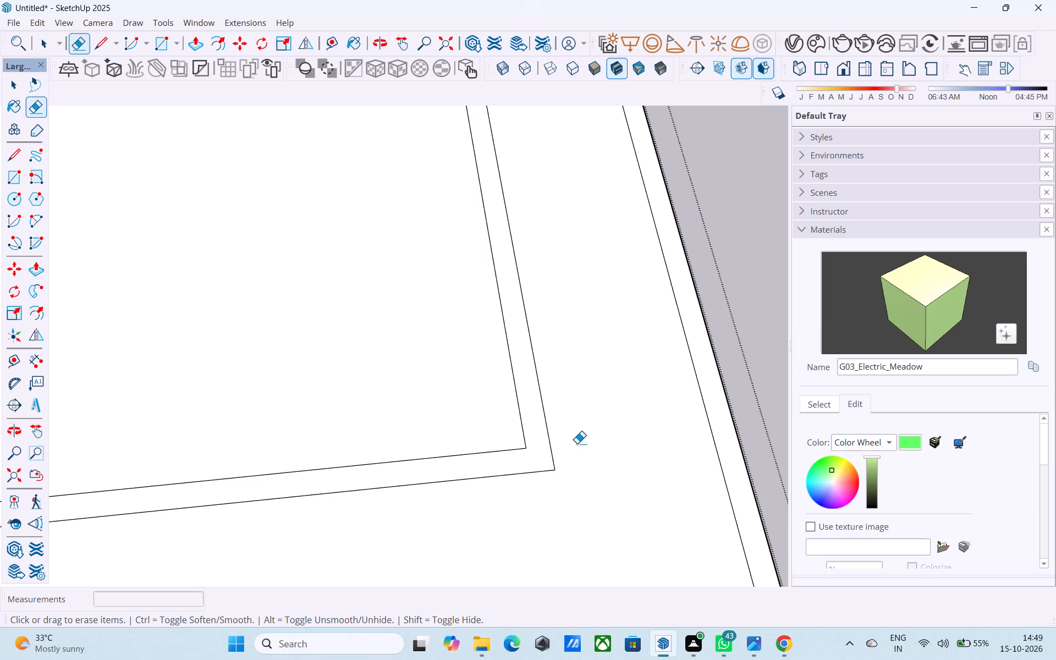
scroll(577, 443, down, 16)
scroll(333, 461, up, 15)
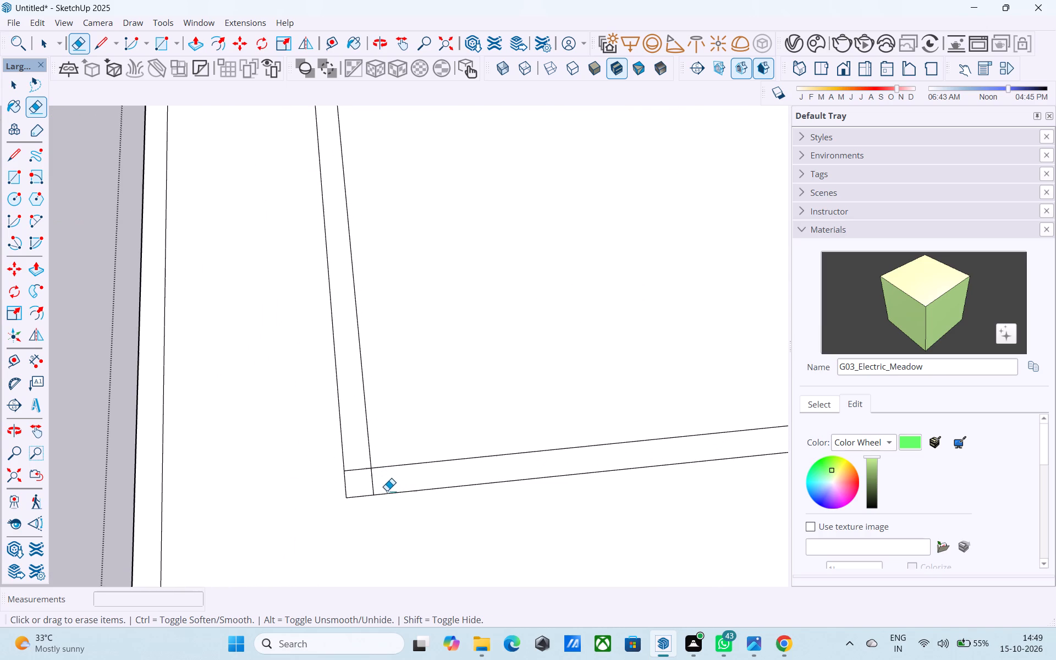
drag(376, 479, 365, 481)
click(354, 468)
drag(359, 468, 358, 480)
scroll(262, 501, down, 18)
scroll(313, 467, down, 5)
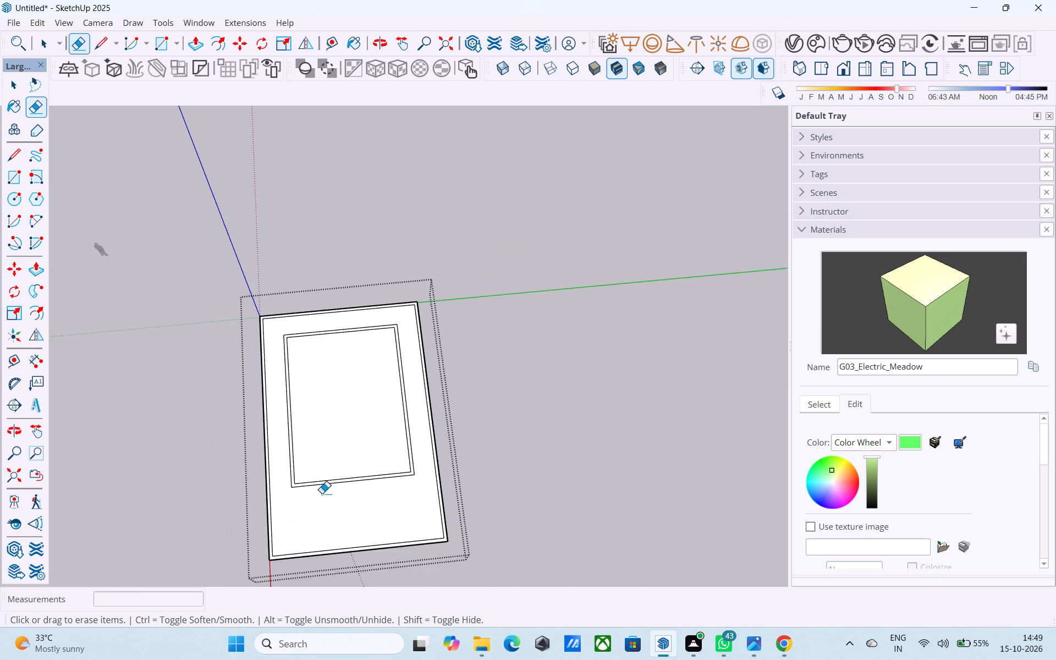
Examine the slab and its shortened inner wall outline from several angles.
middle_drag(322, 497, 347, 653)
key(space)
scroll(373, 480, up, 4)
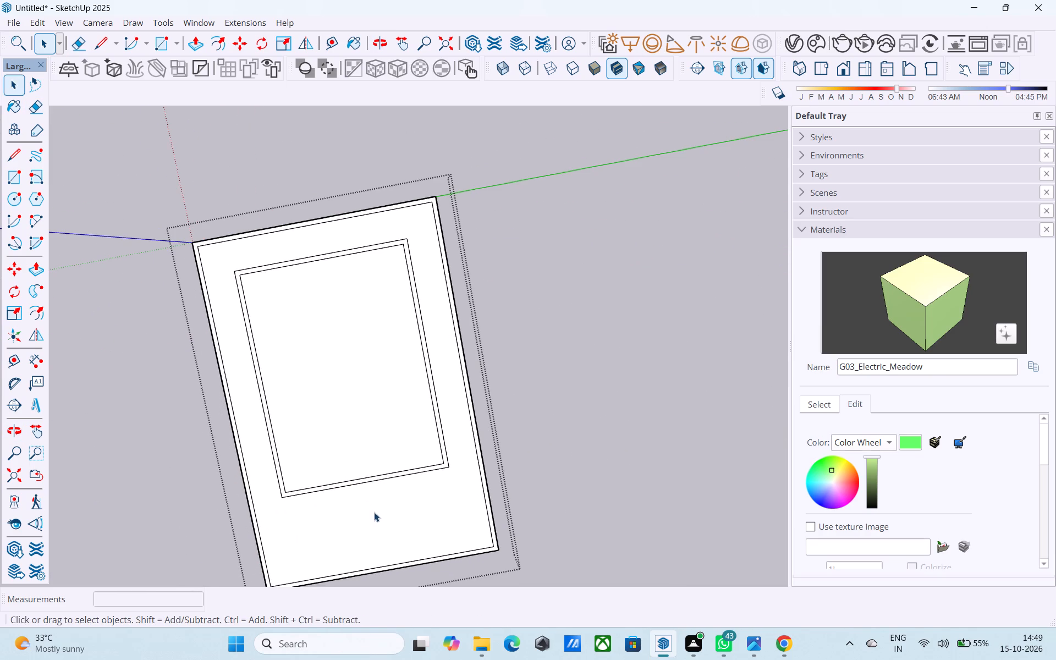
middle_drag(388, 527, 343, 509)
scroll(352, 506, up, 2)
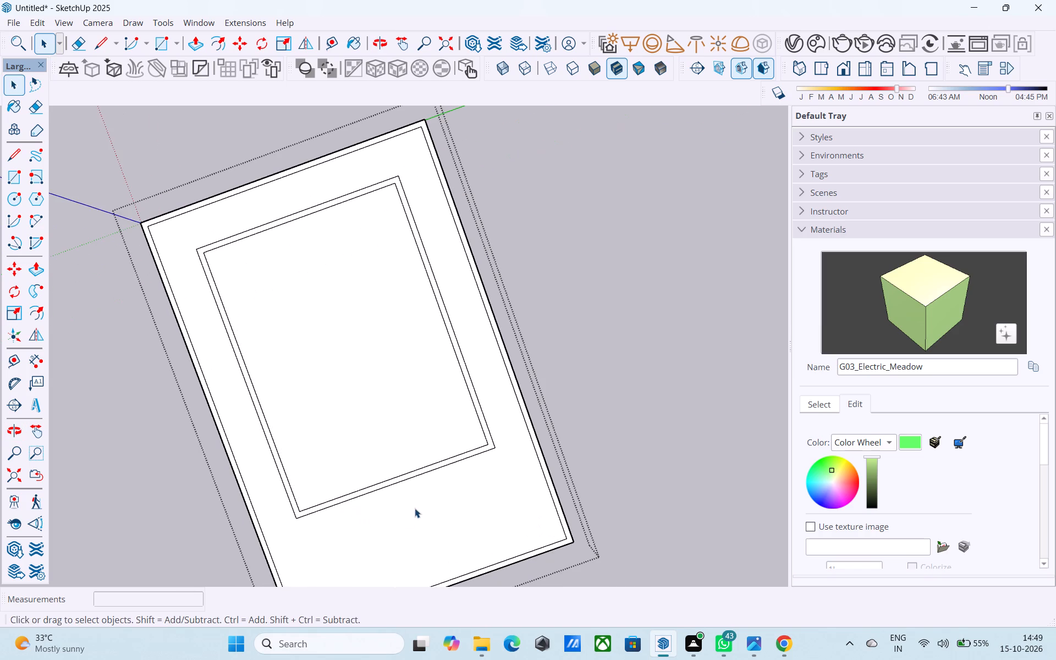
scroll(416, 487, up, 5)
scroll(417, 469, down, 4)
middle_drag(468, 504, 424, 309)
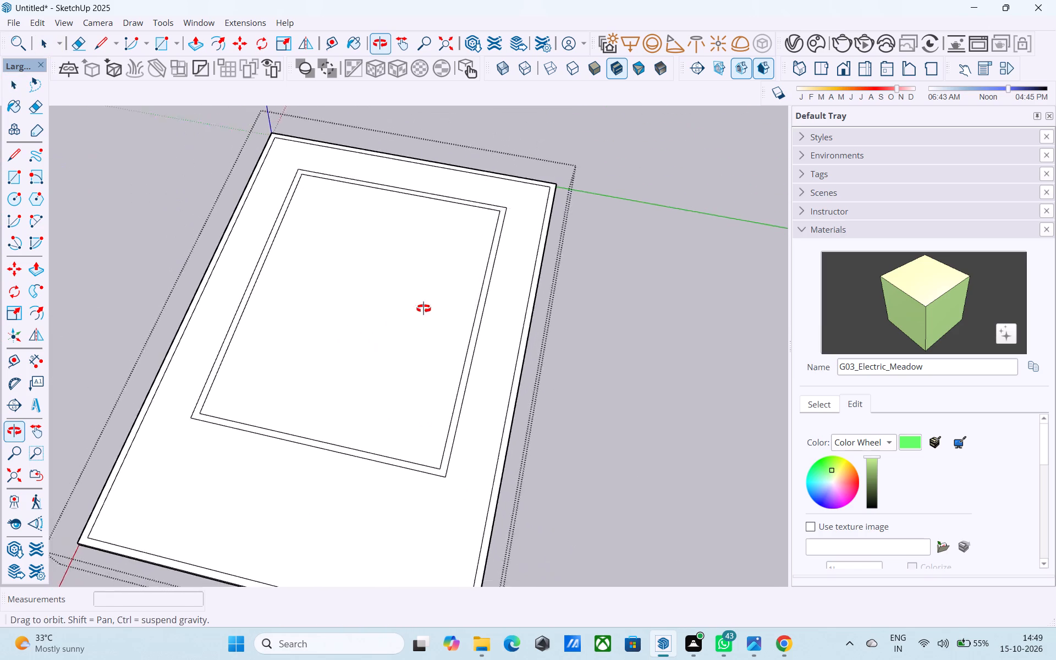
middle_drag(424, 309, 468, 274)
shift+middle_drag(457, 296, 457, 350)
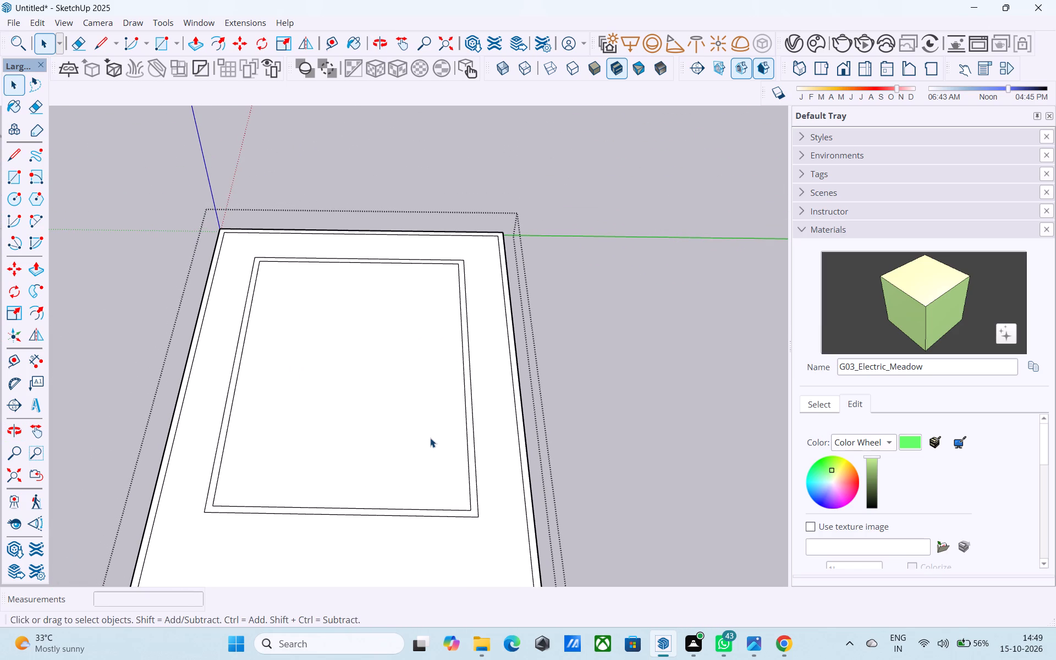
middle_drag(416, 458, 424, 323)
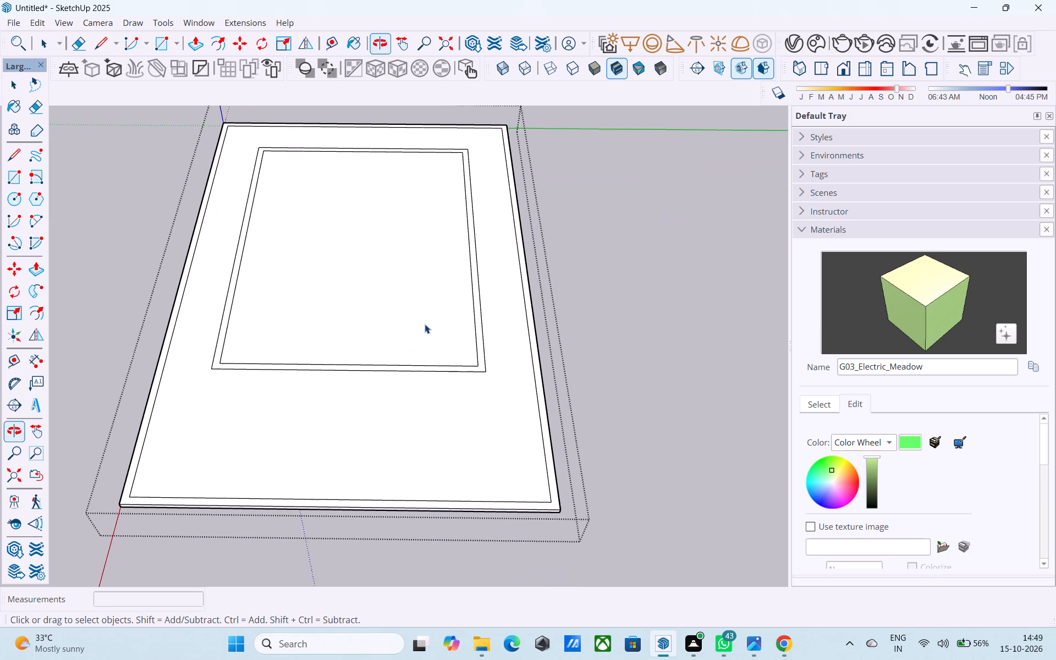
middle_drag(407, 387, 412, 364)
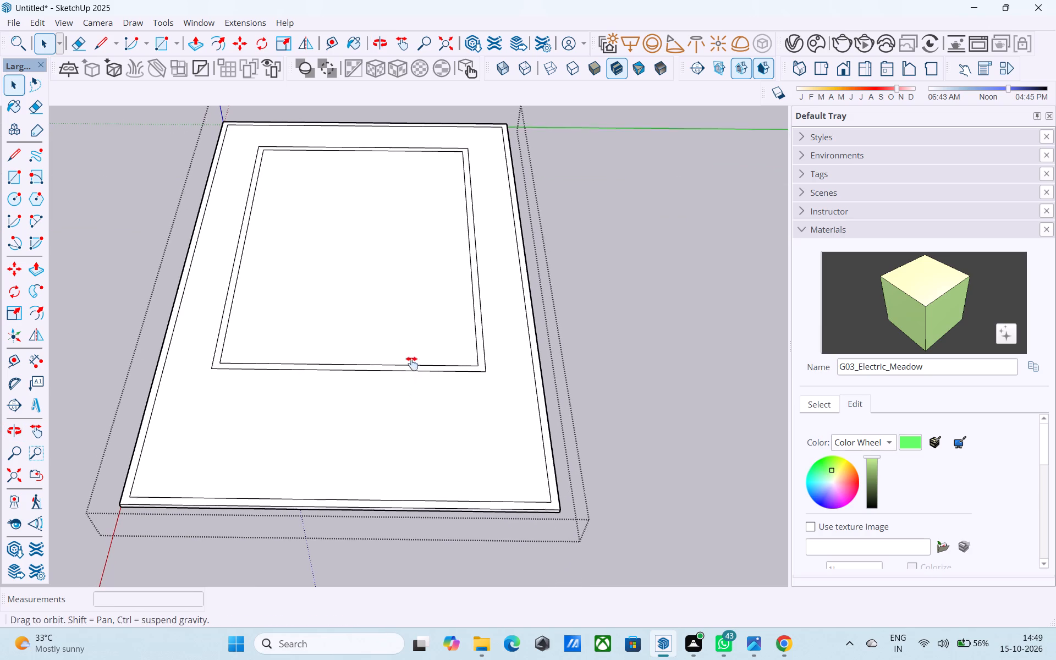
middle_drag(412, 364, 413, 358)
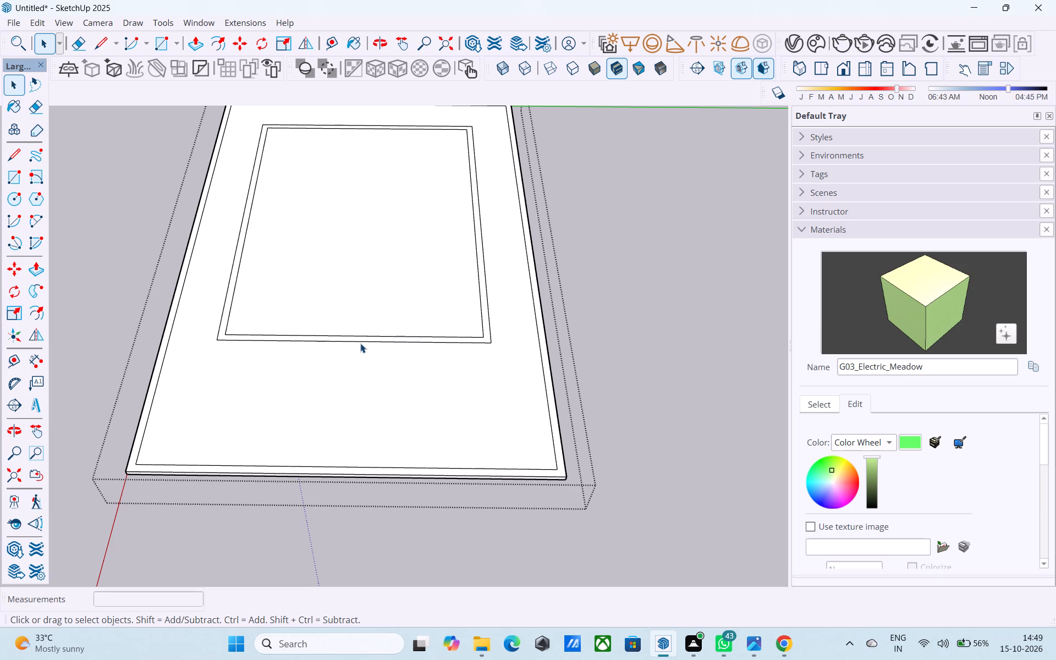
scroll(360, 343, down, 2)
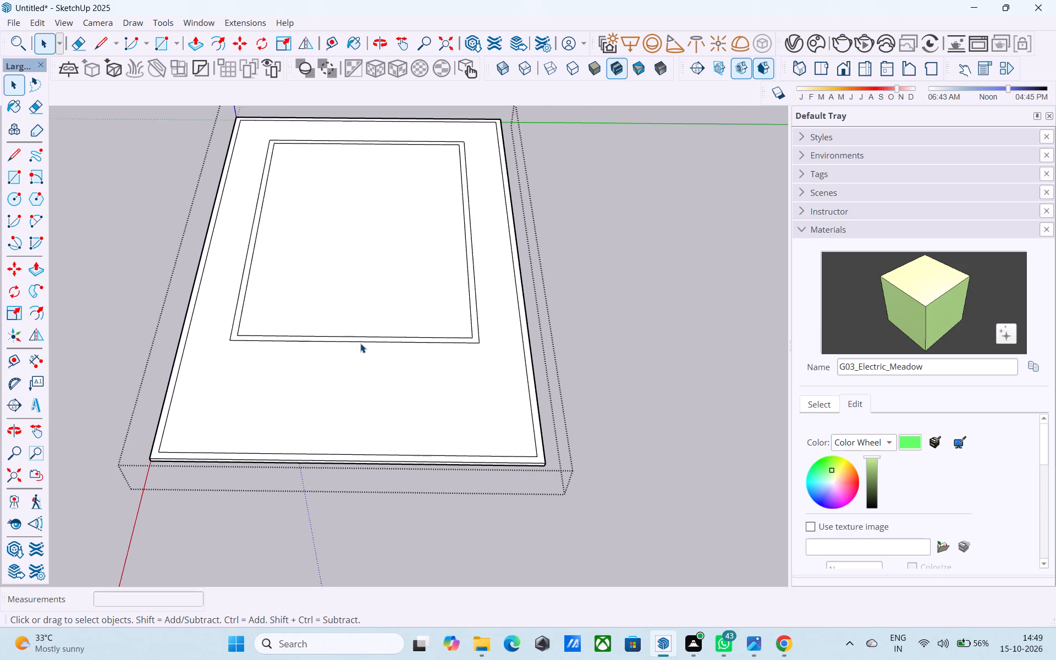
middle_drag(360, 343, 411, 357)
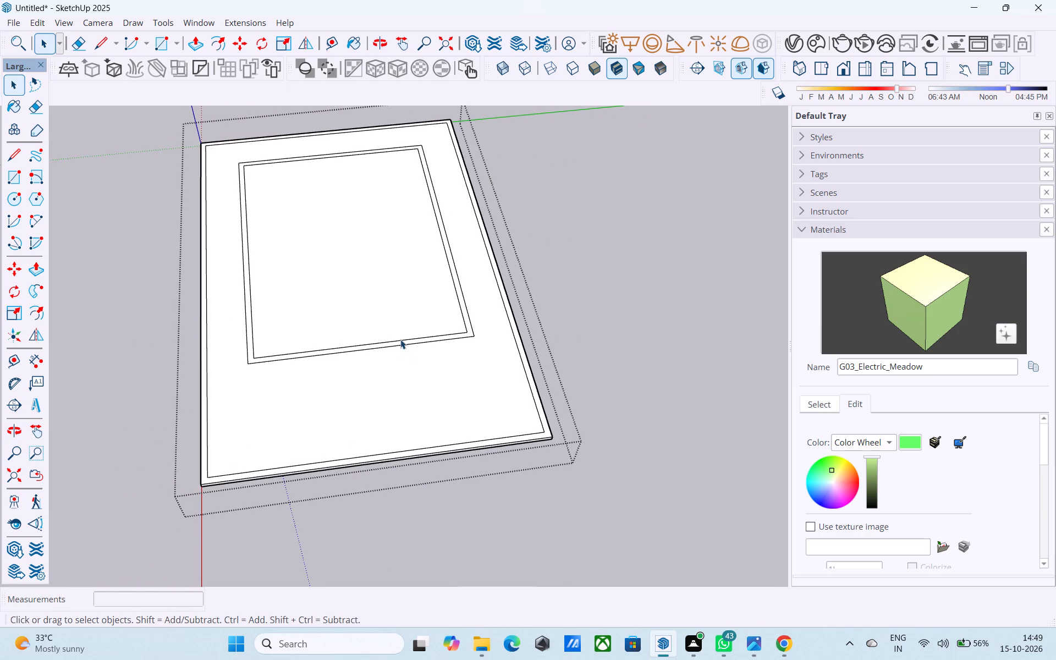
middle_drag(335, 398, 297, 416)
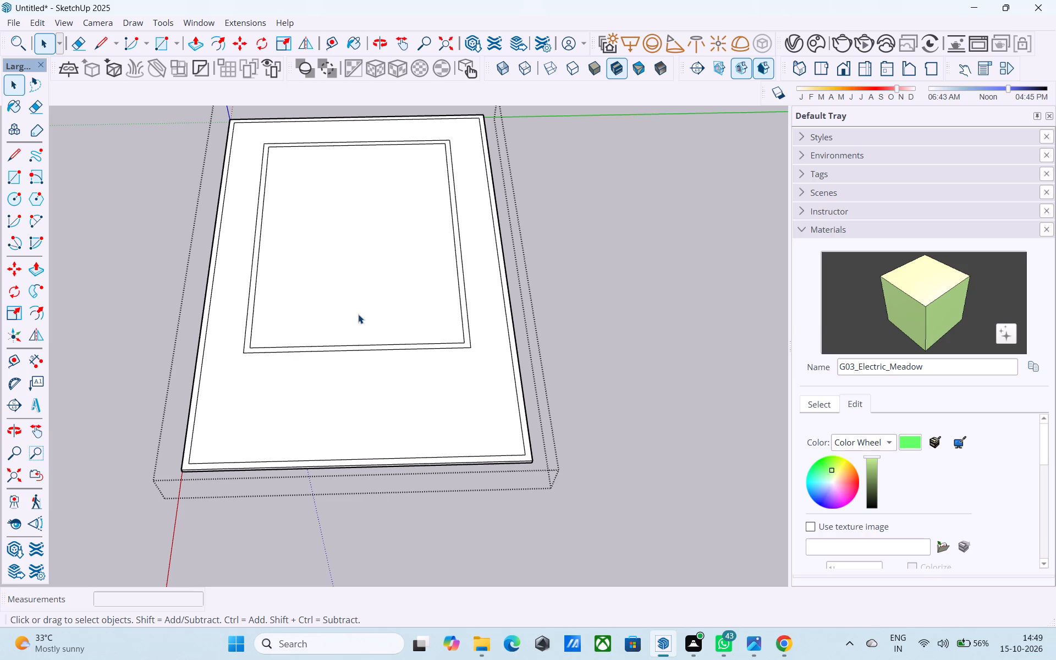
shift+middle_drag(358, 316, 369, 416)
scroll(369, 416, up, 5)
scroll(369, 414, down, 4)
middle_drag(368, 414, 291, 284)
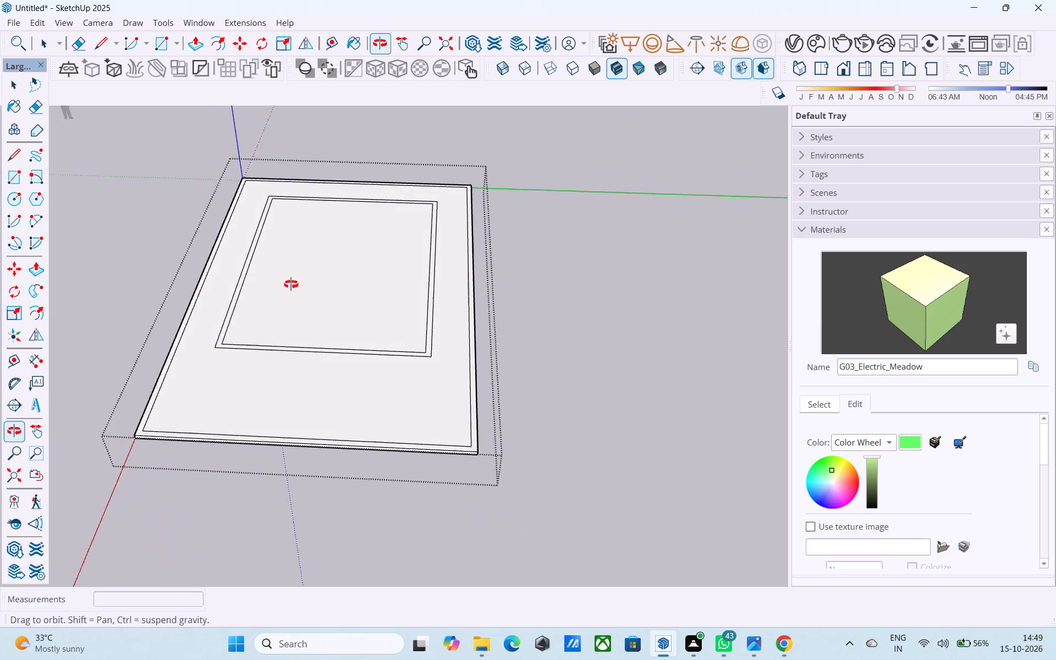
middle_drag(291, 284, 274, 280)
middle_drag(290, 316, 216, 278)
shift+middle_drag(249, 276, 310, 313)
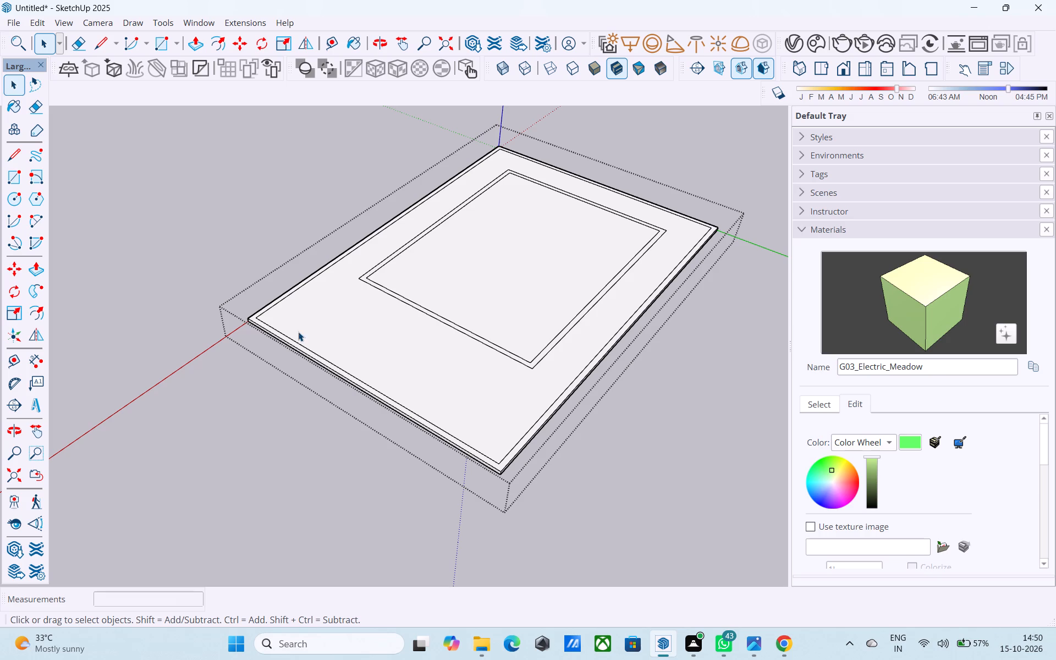
scroll(311, 352, down, 1)
middle_drag(320, 404, 441, 322)
shift+middle_drag(441, 320, 442, 349)
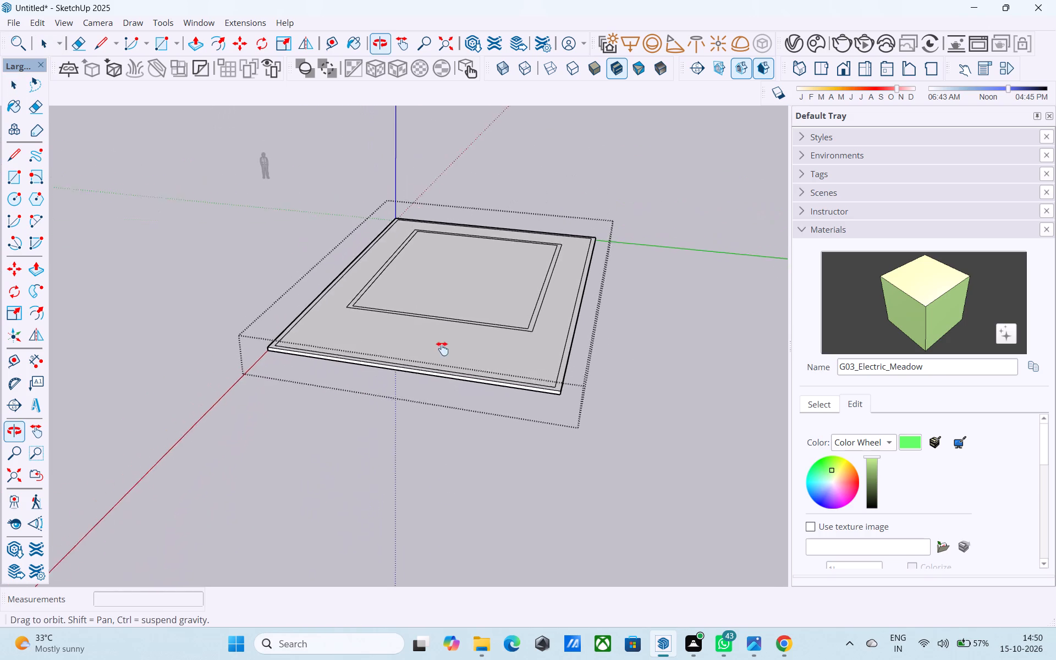
shift+middle_drag(442, 349, 313, 417)
shift+middle_drag(540, 399, 370, 322)
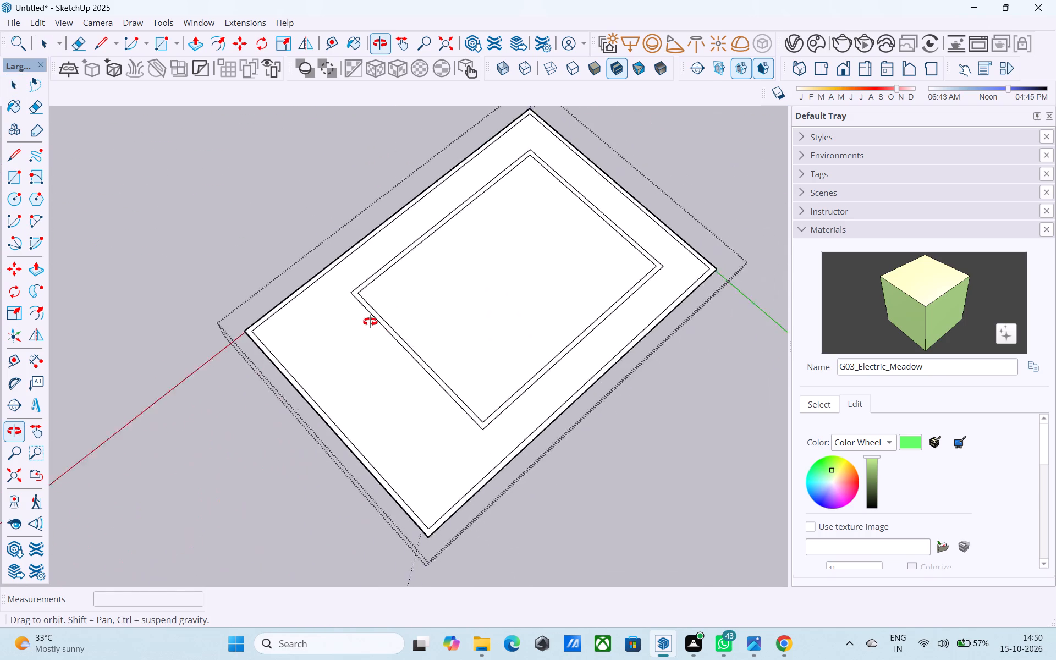
shift+middle_drag(370, 322, 584, 181)
shift+middle_drag(461, 337, 486, 505)
shift+middle_drag(517, 355, 447, 526)
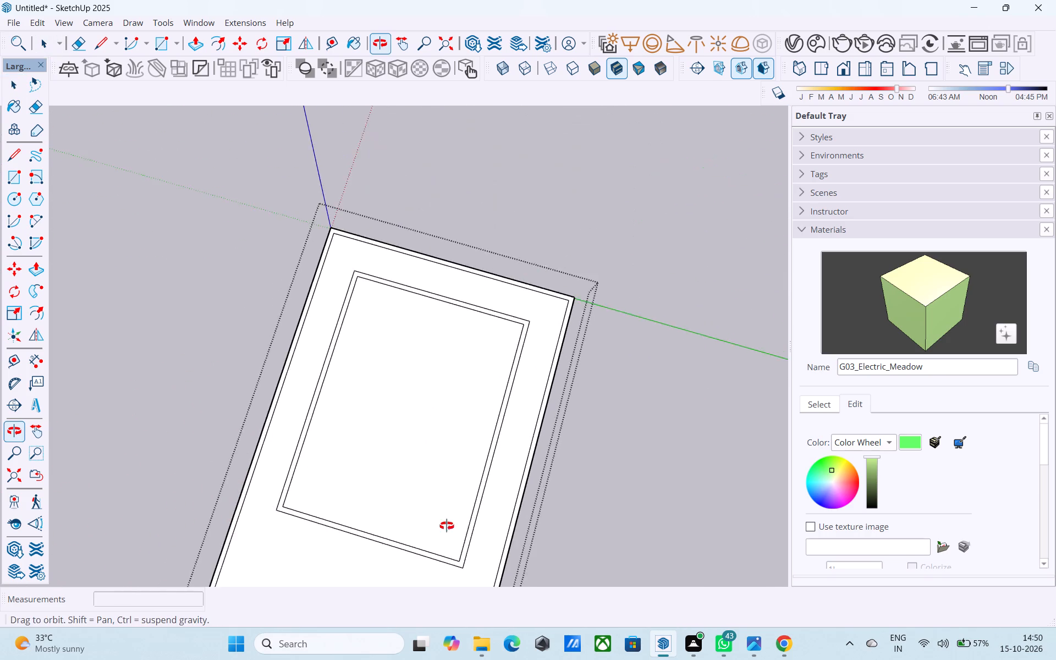
shift+middle_drag(447, 526, 576, 493)
Draw a 27' line across the inner wall outline, joining the midpoints of its two inner long edges.
scroll(519, 495, up, 1)
middle_drag(489, 508, 499, 387)
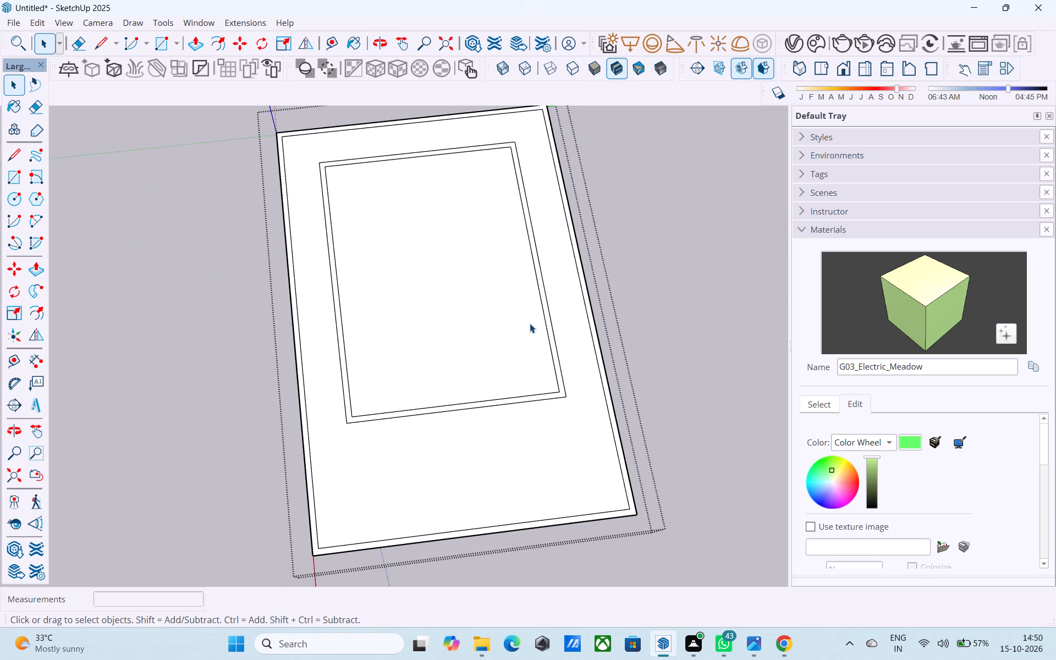
scroll(542, 284, up, 3)
scroll(540, 274, down, 2)
key(l)
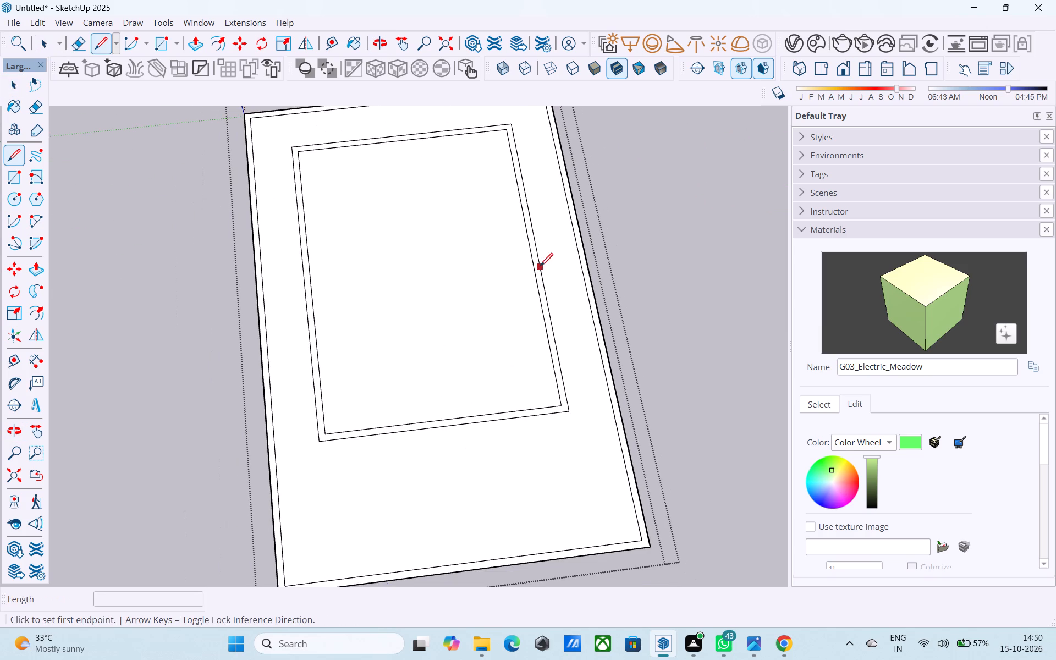
click(530, 263)
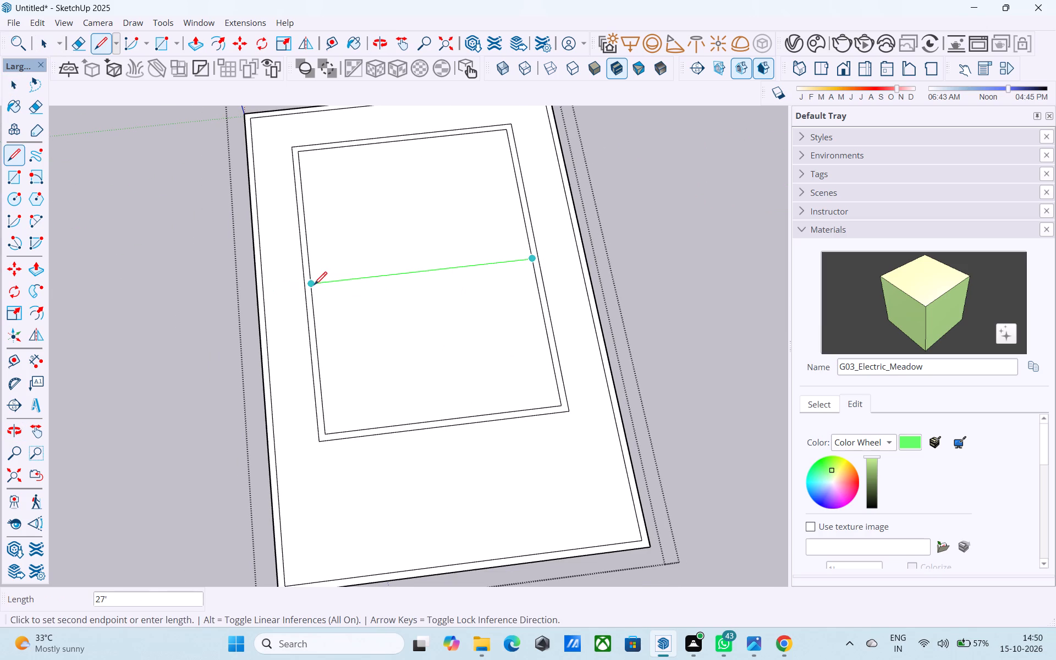
click(313, 285)
key(space)
Copy the crosswise dividing line 6" along the long side, away from the origin, to form a partition wall.
click(341, 278)
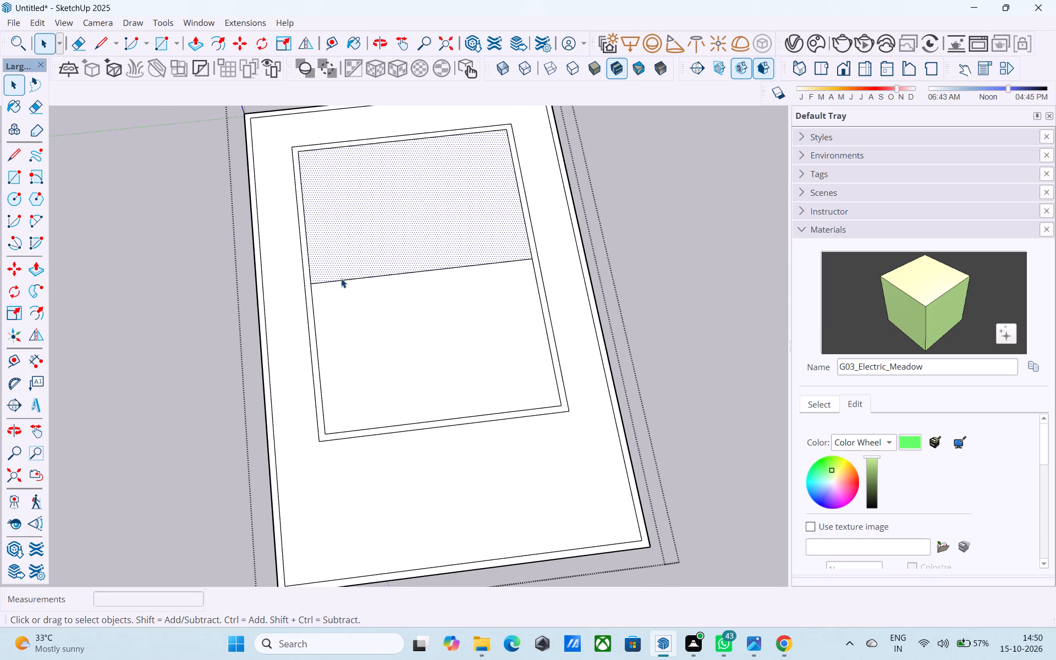
click(340, 282)
key(l)
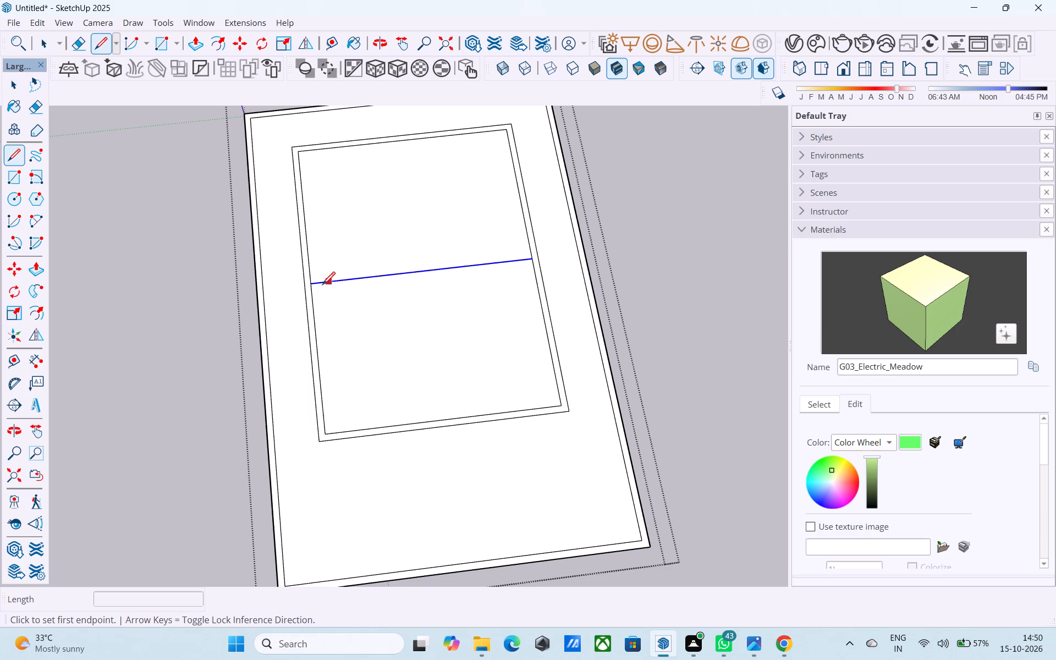
click(317, 285)
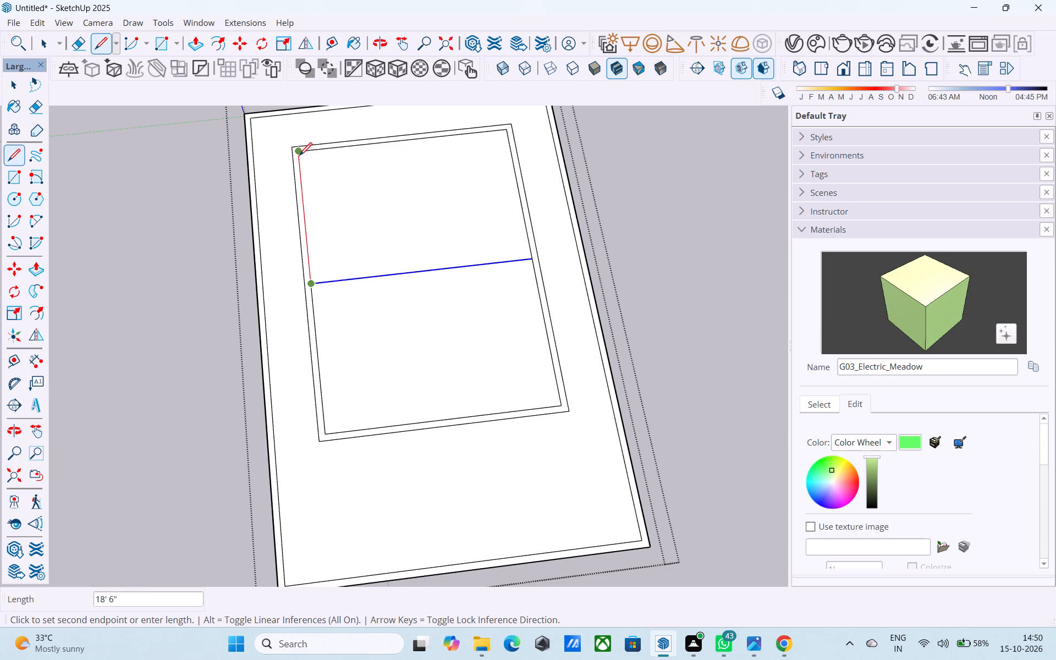
key(space)
key(m)
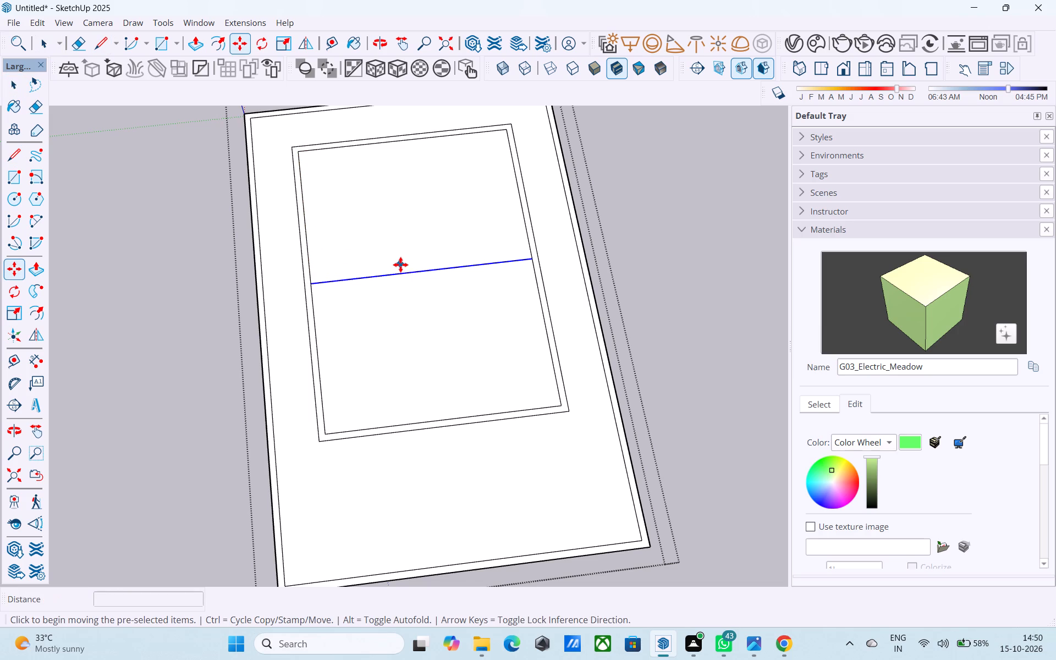
click(527, 261)
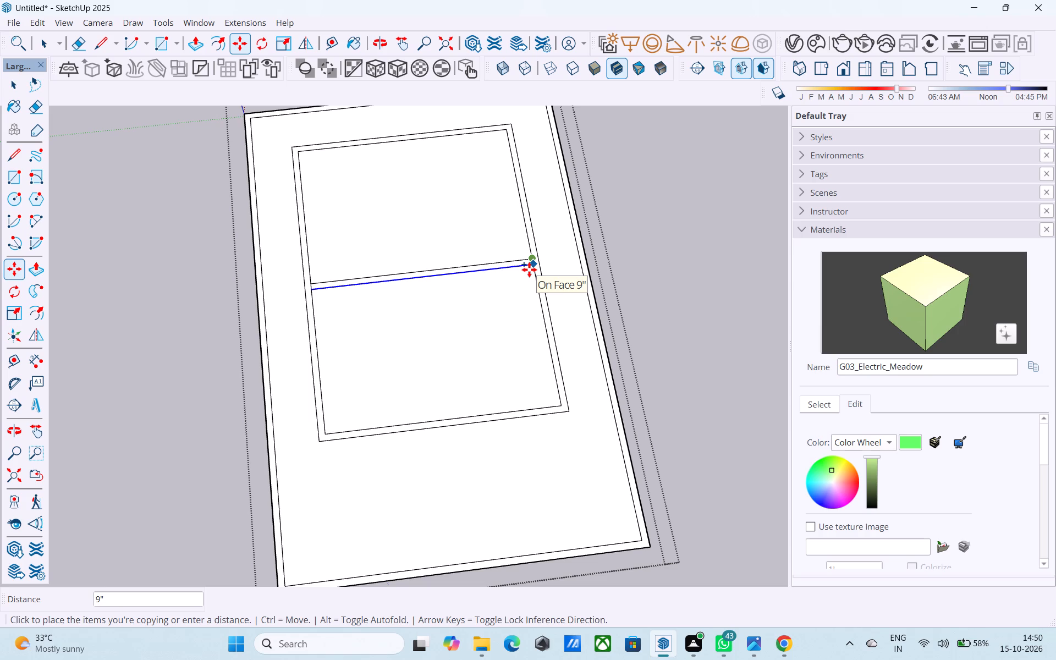
key(6)
key(shift+quotedbl)
key(Return)
key(space)
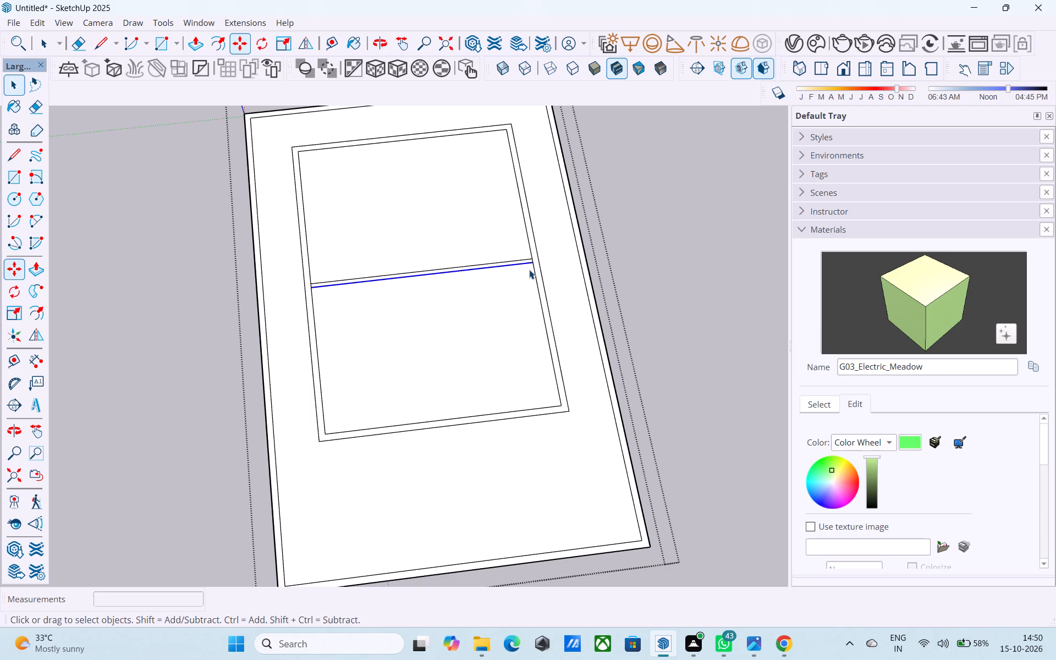
Draw an 18' line from the copied line's midpoint to the midpoint of the inner short edge farthest from the origin.
middle_drag(488, 305, 476, 285)
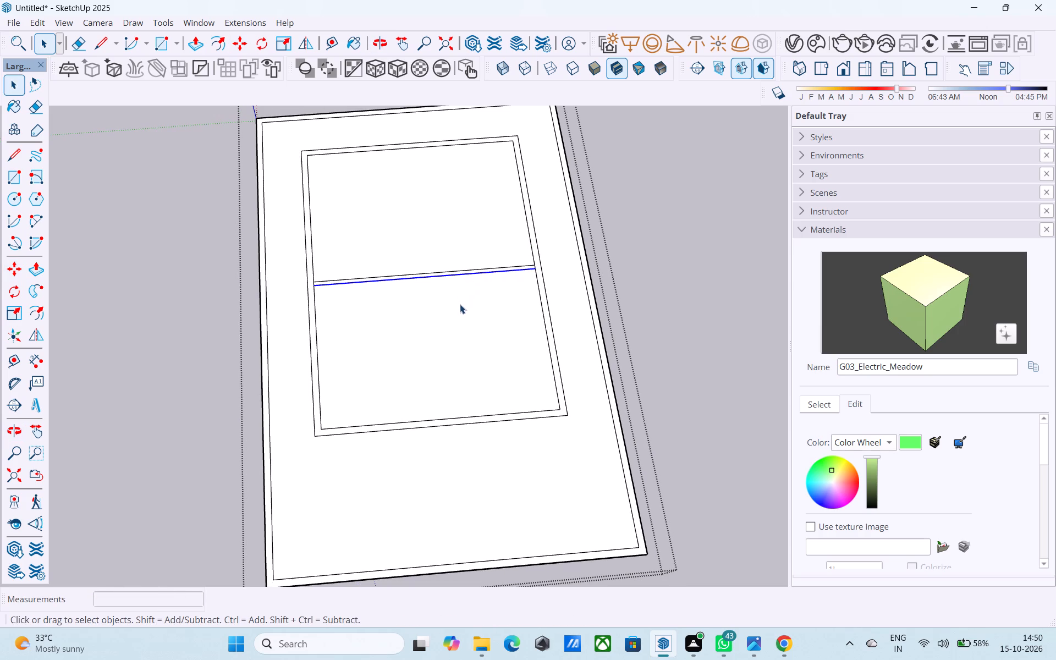
middle_drag(463, 314, 433, 286)
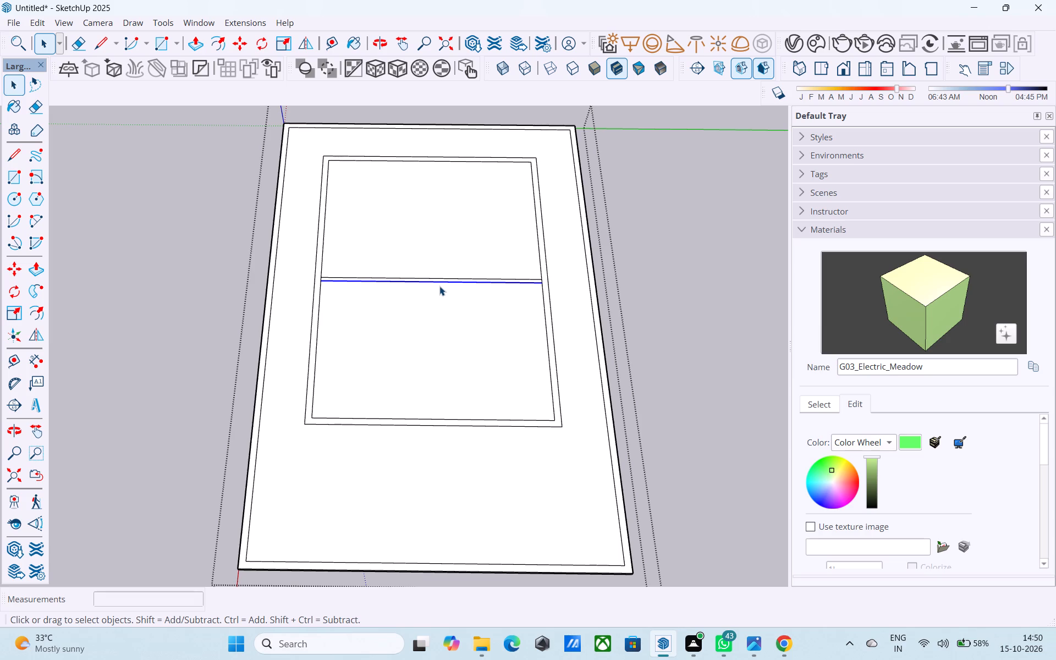
middle_drag(436, 290, 438, 318)
scroll(437, 312, up, 2)
key(l)
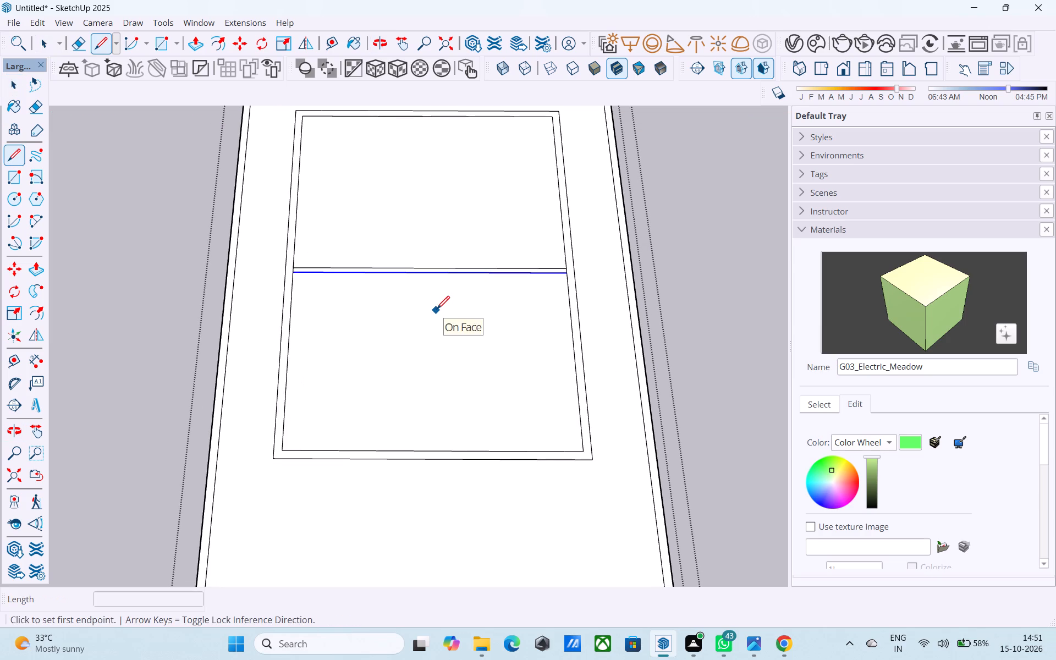
scroll(435, 312, down, 4)
scroll(438, 295, up, 10)
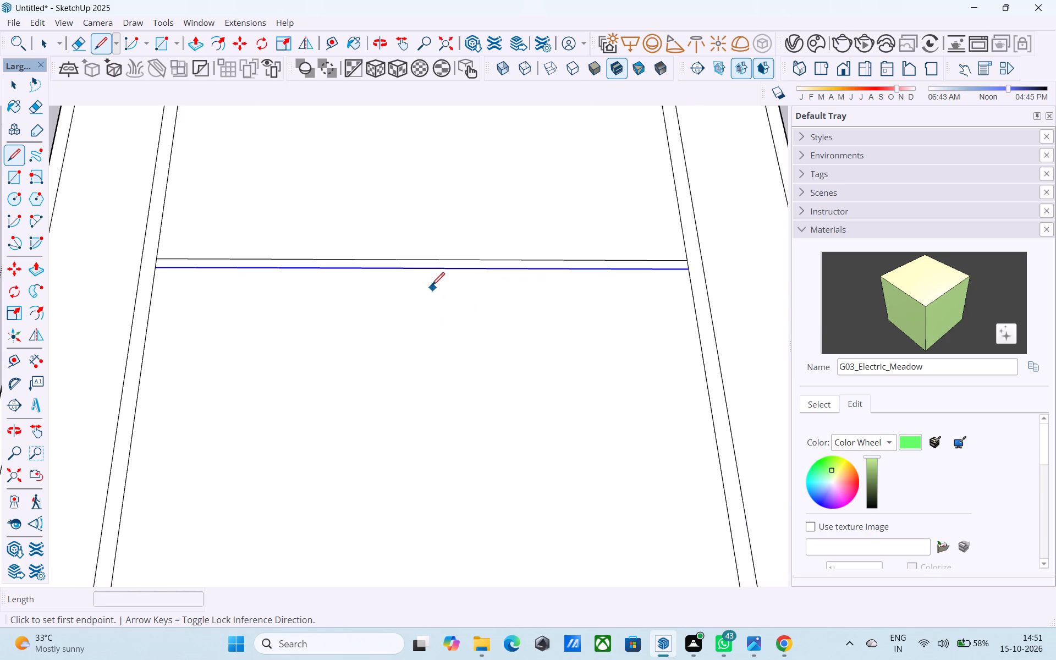
click(422, 269)
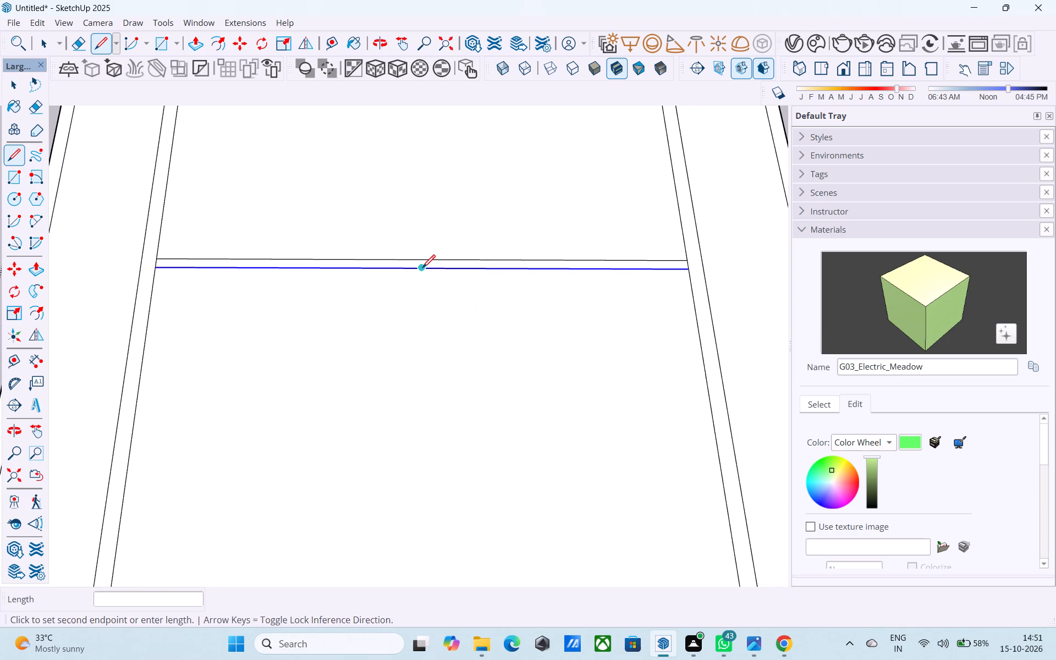
scroll(428, 265, down, 4)
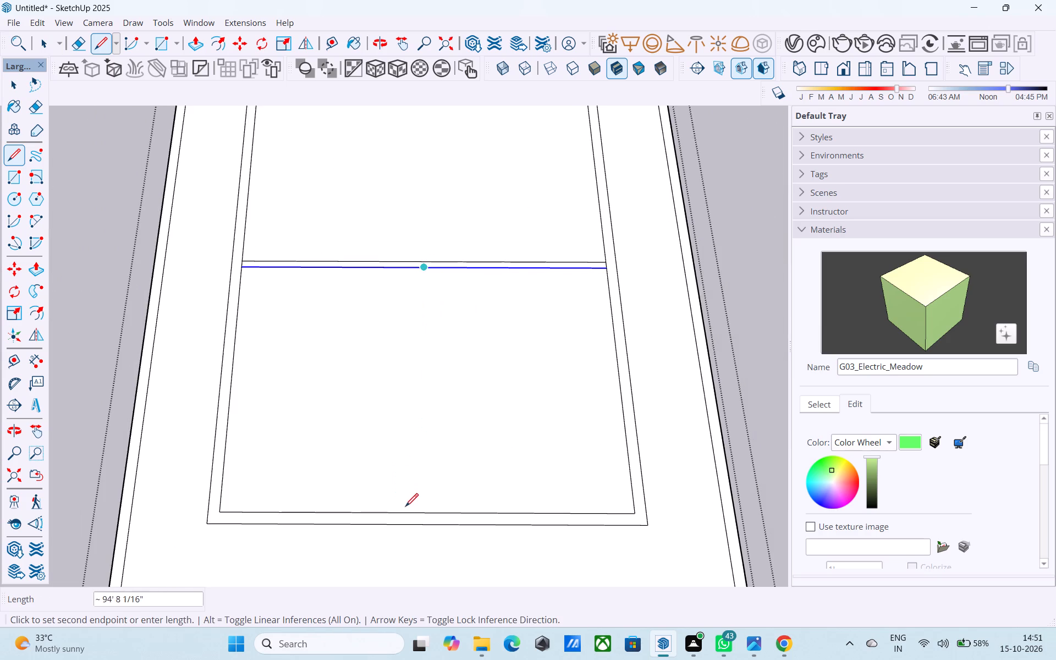
click(428, 516)
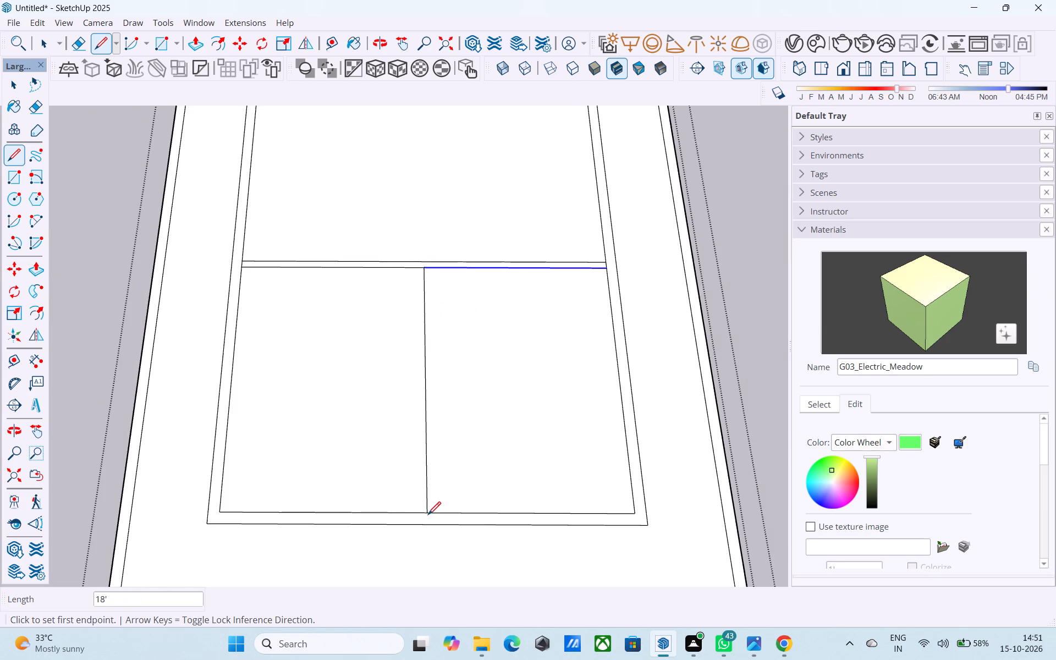
Copy the 18' dividing line 6" along the green axis, away from the origin side, to form a partition wall.
scroll(427, 515, up, 3)
key(space)
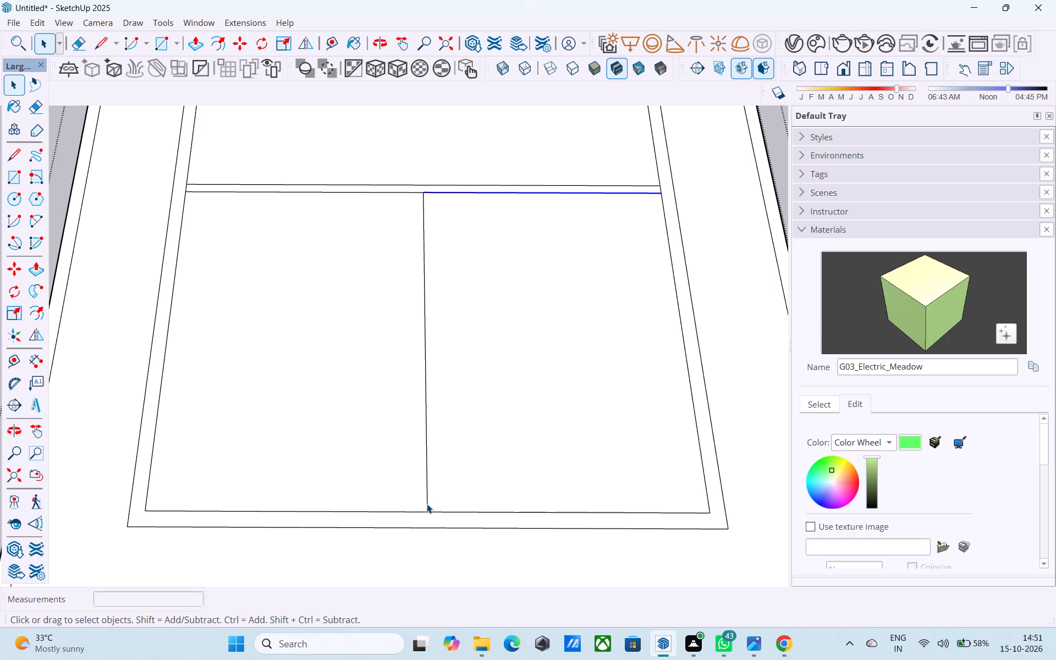
click(427, 504)
key(m)
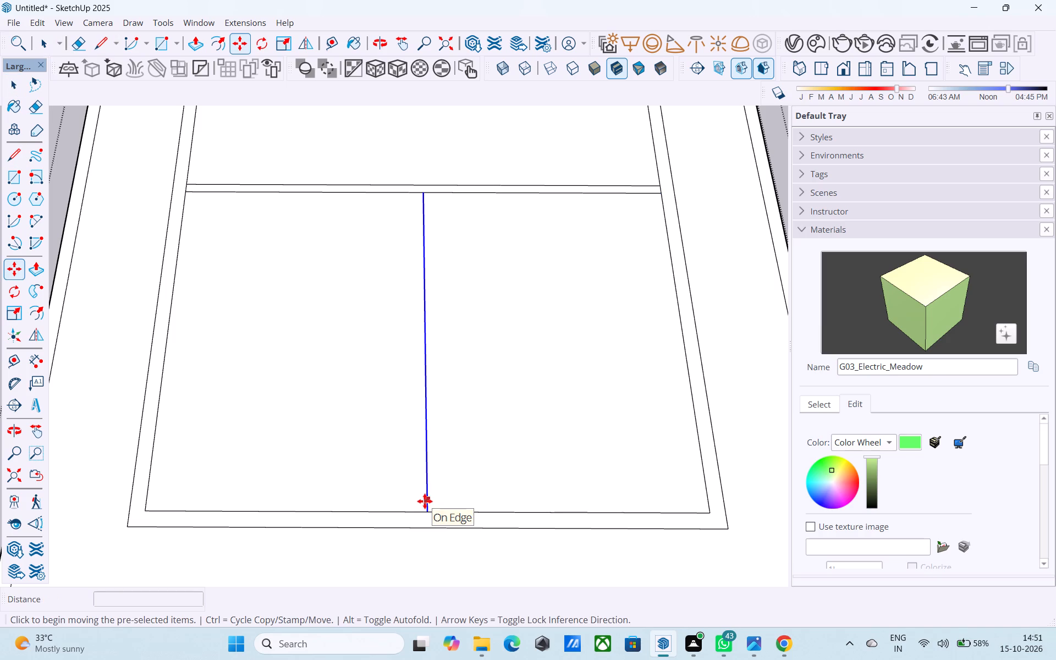
scroll(411, 474, up, 1)
scroll(406, 408, down, 5)
scroll(409, 441, up, 3)
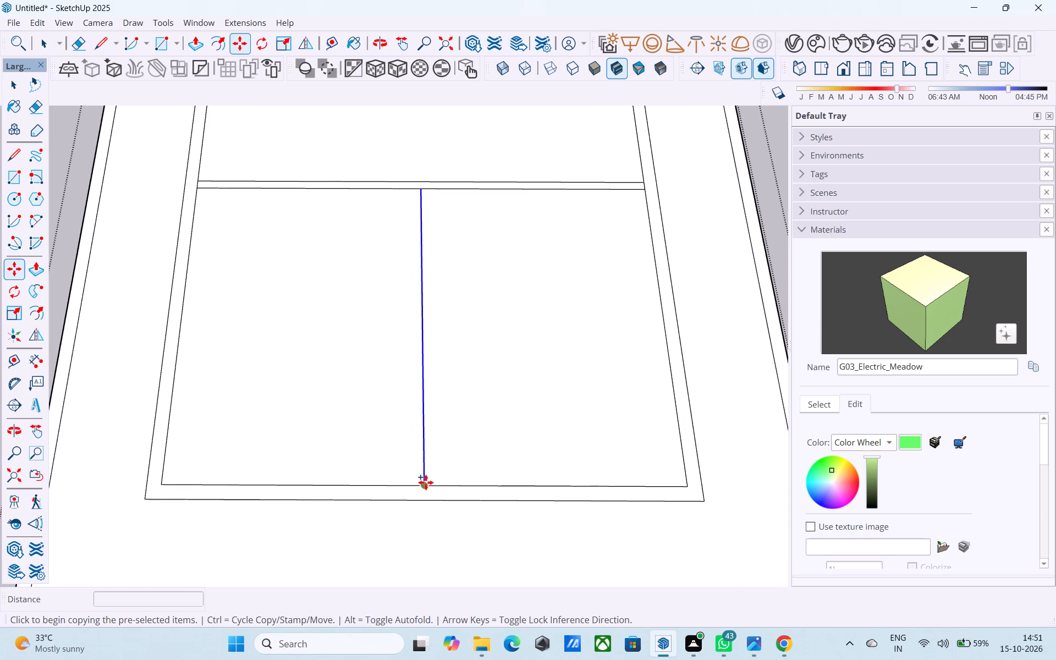
click(426, 482)
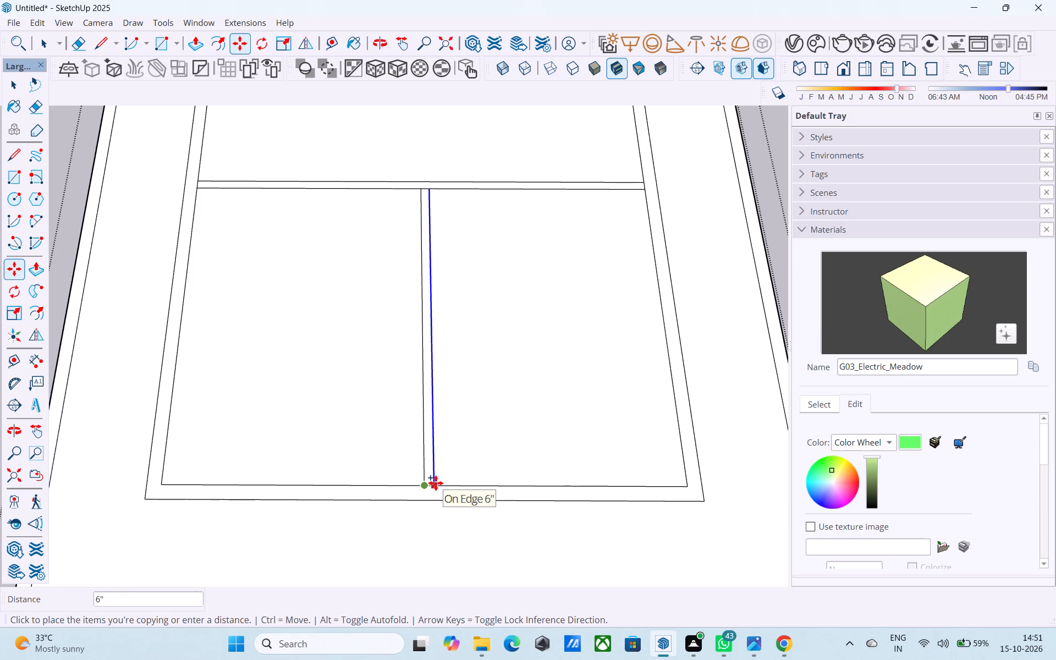
click(435, 485)
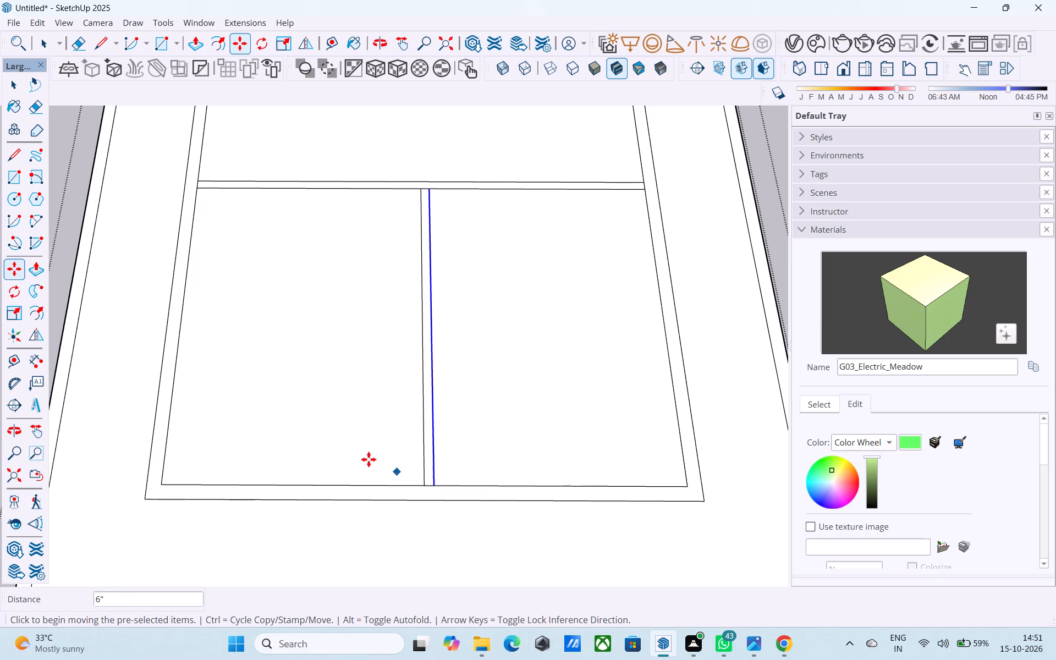
scroll(369, 459, down, 5)
key(space)
Copy the outer short edge of the inner wall outline, farthest from the origin, 7' outward toward the slab's far end.
scroll(369, 459, down, 4)
middle_drag(369, 459, 390, 321)
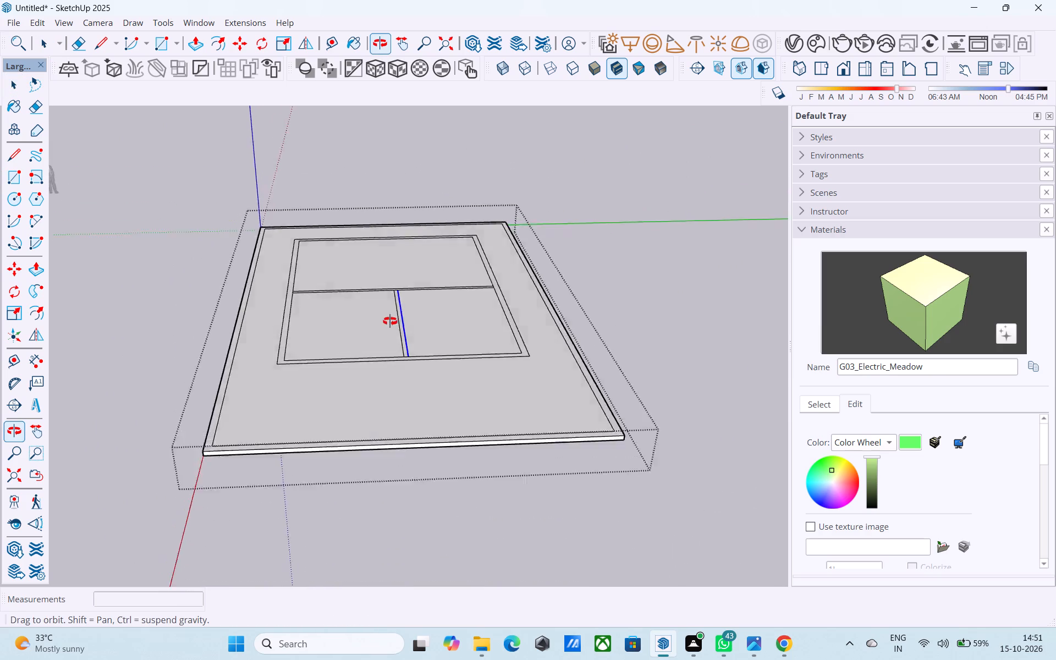
middle_drag(390, 321, 421, 271)
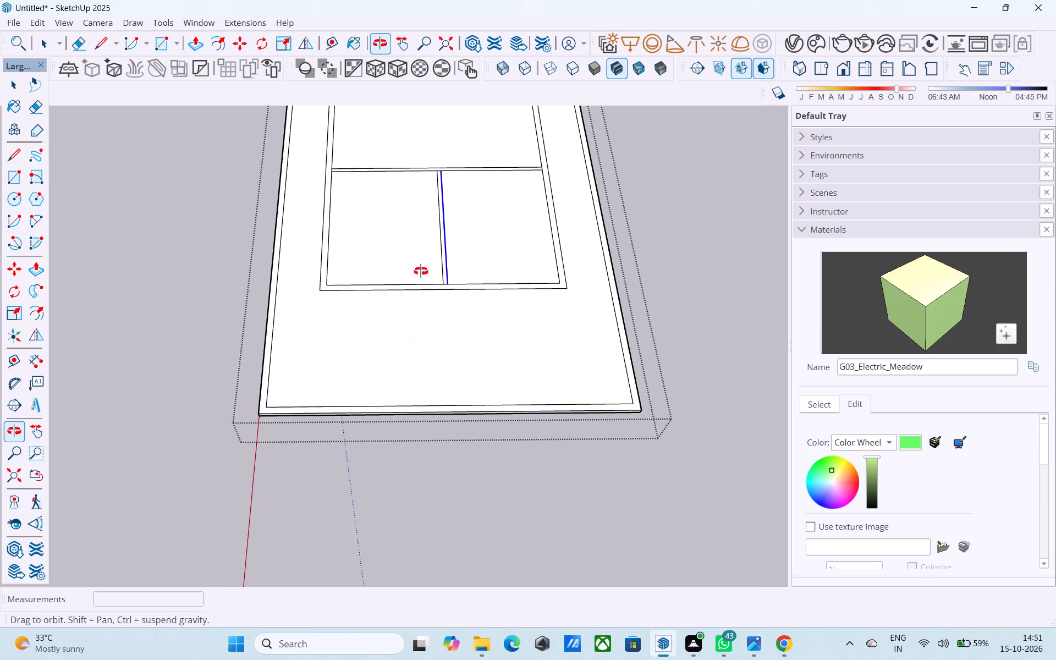
middle_drag(421, 271, 398, 378)
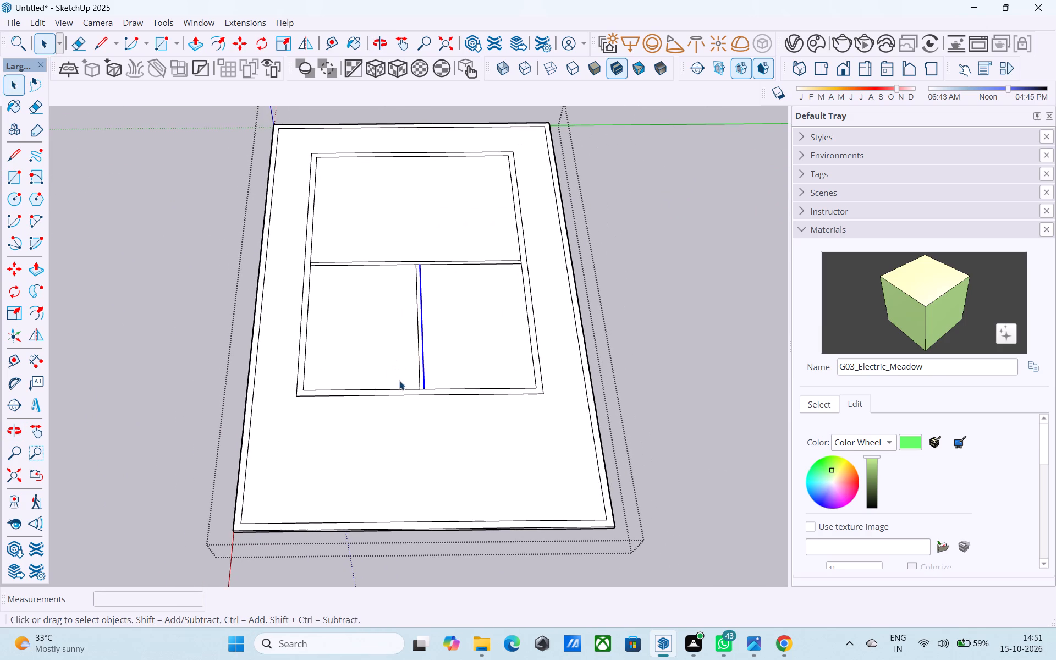
scroll(399, 385, down, 3)
middle_drag(398, 388, 398, 445)
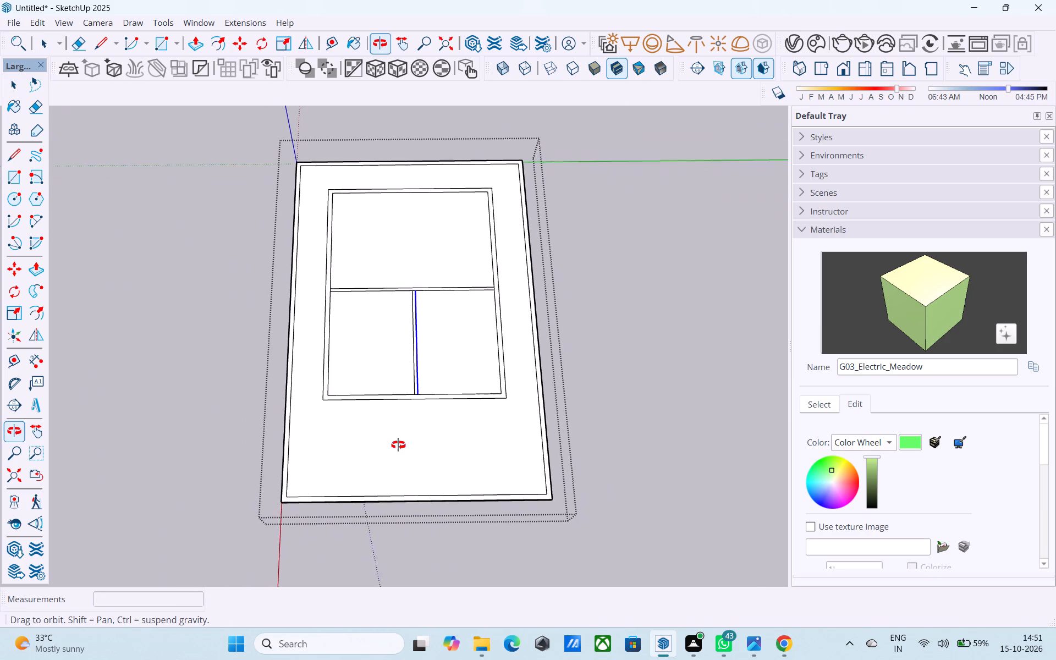
middle_drag(398, 445, 710, 400)
scroll(434, 400, up, 2)
click(421, 408)
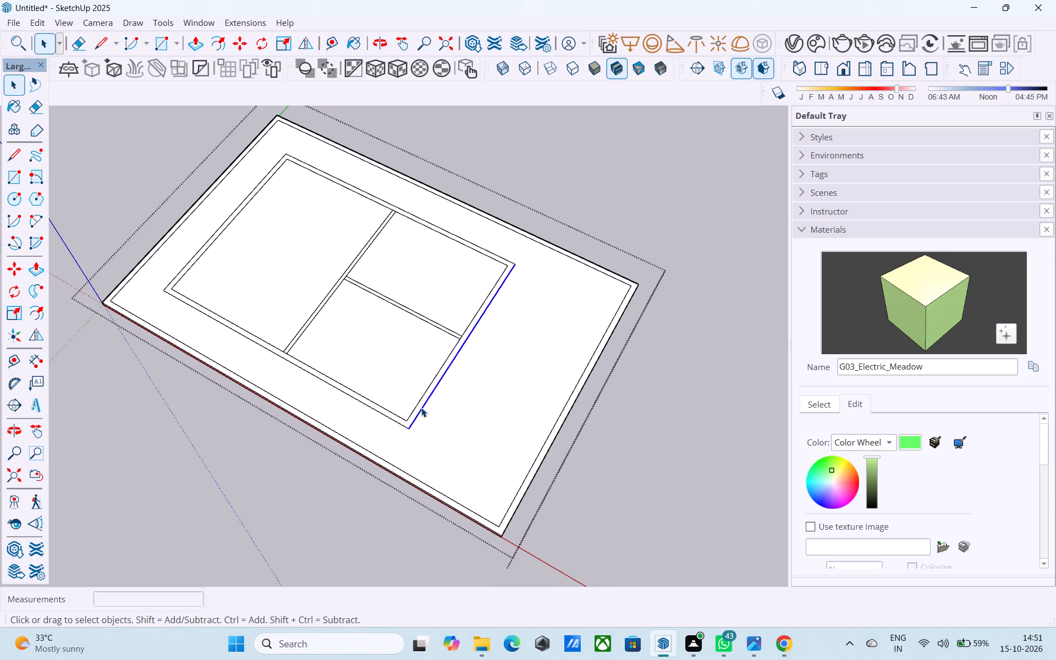
key(m)
click(415, 427)
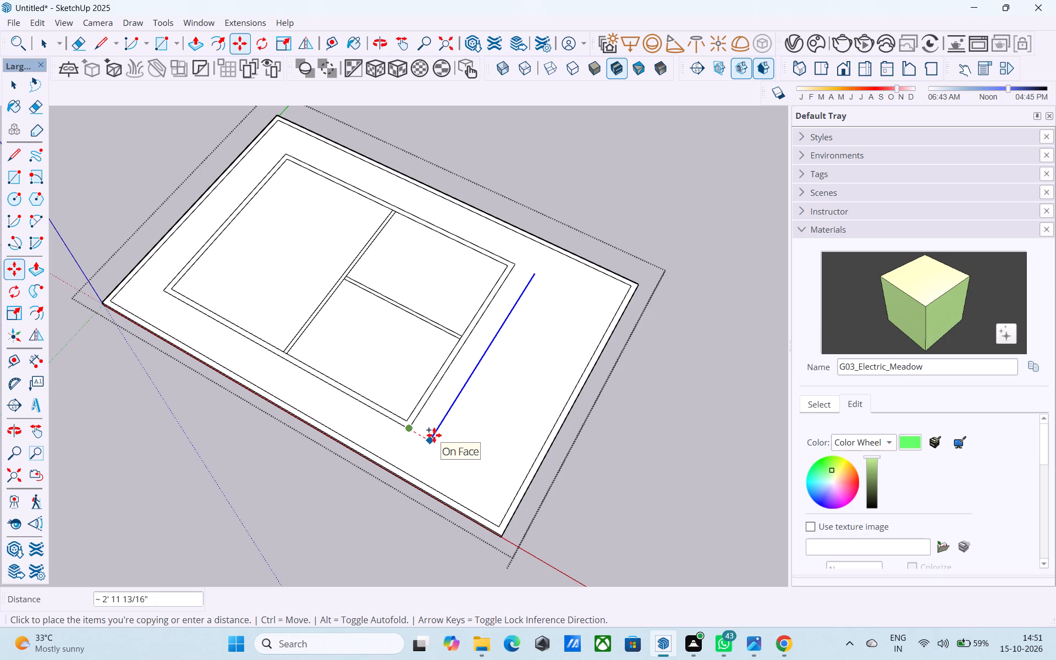
key(7)
key(apostrophe)
key(Return)
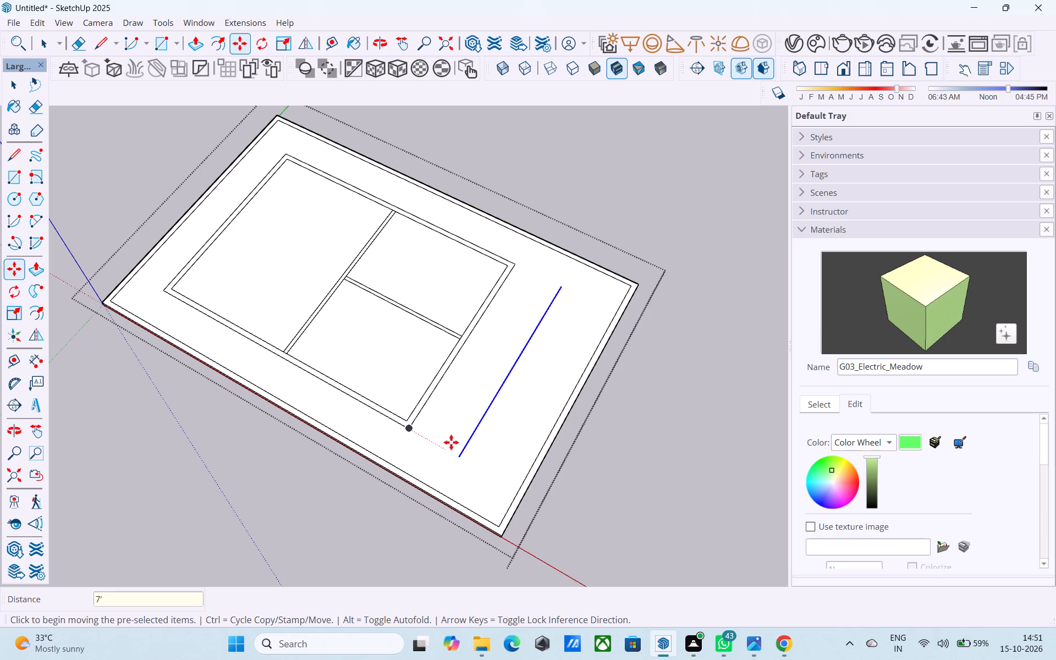
Copy the newly offset line 6" back toward the rooms to form a thin wall strip.
key(m)
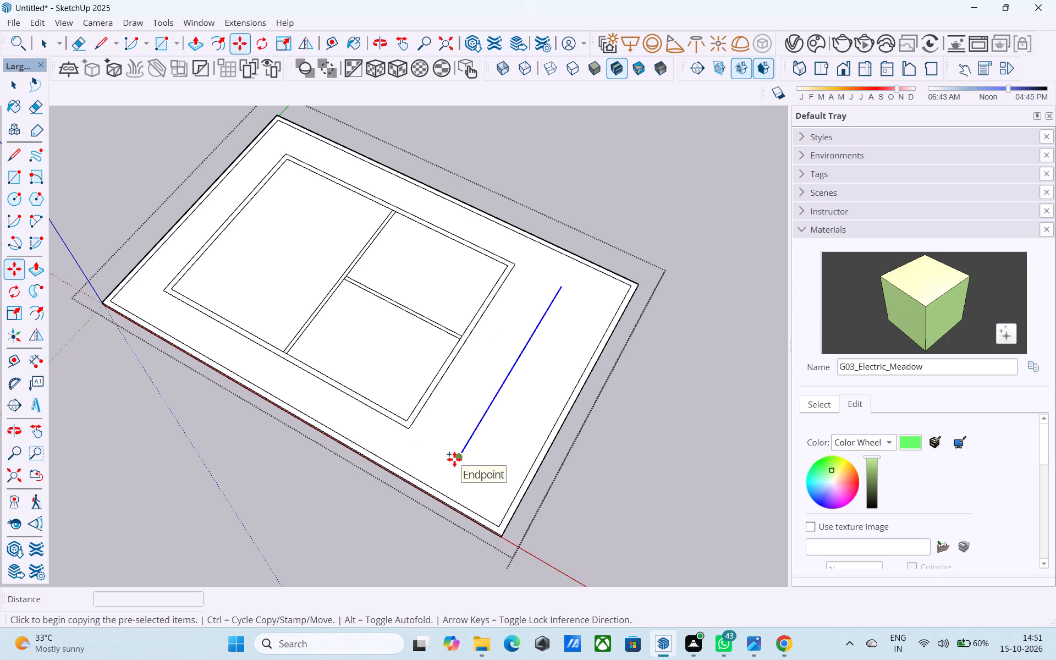
click(458, 459)
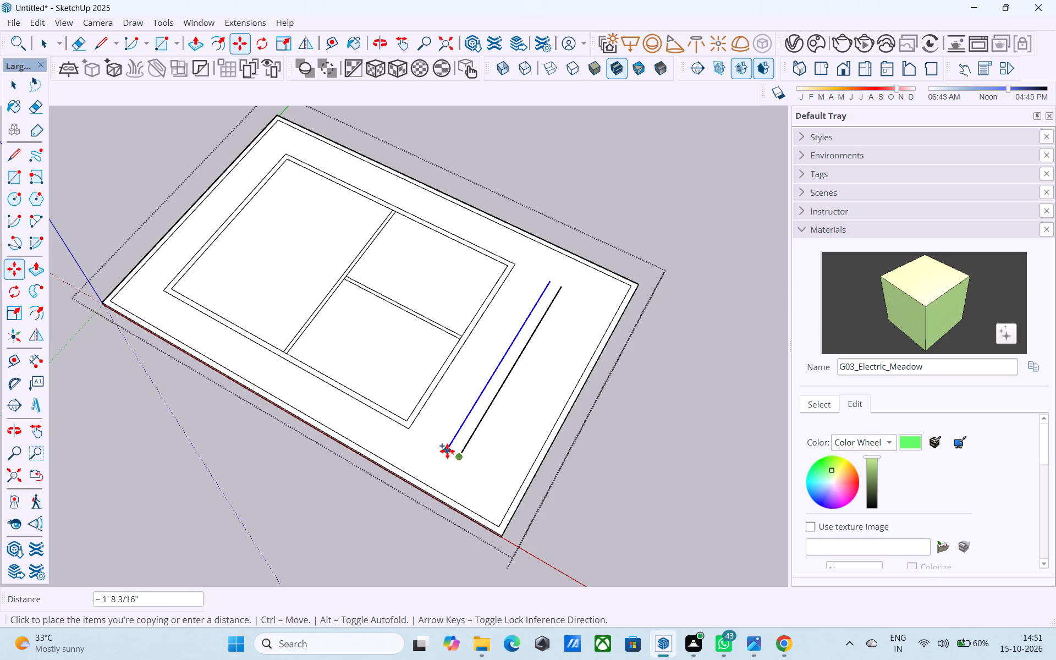
key(6)
key(shift+quotedbl)
key(Return)
Draw two lines extending the red-axis-side wall's outer and inner edges out to the copied wall strip.
key(l)
scroll(474, 451, up, 3)
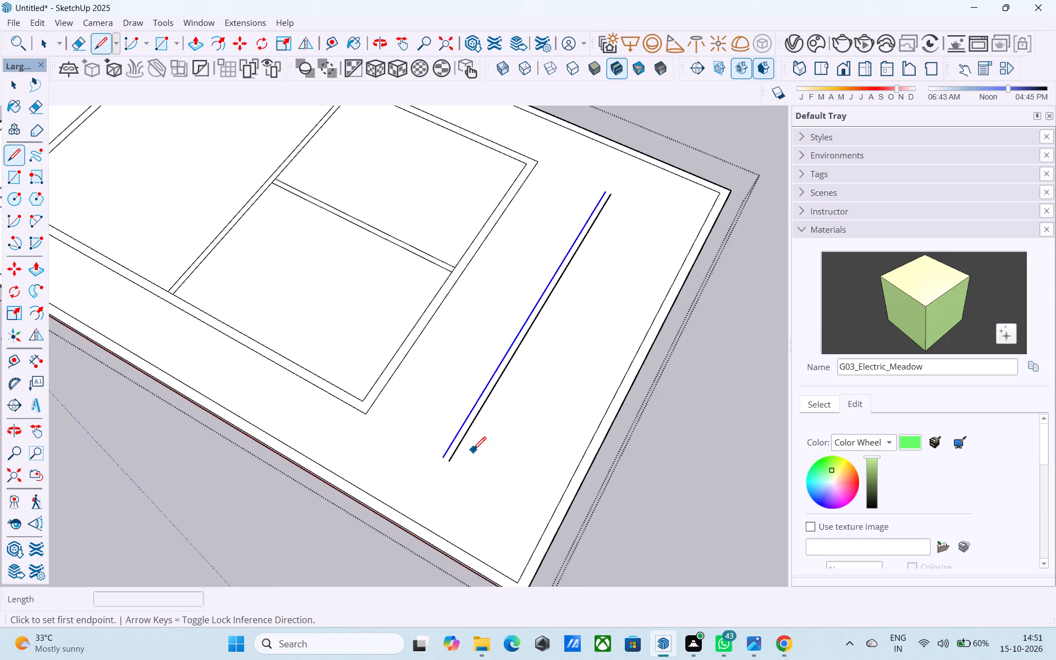
scroll(473, 451, up, 5)
click(328, 405)
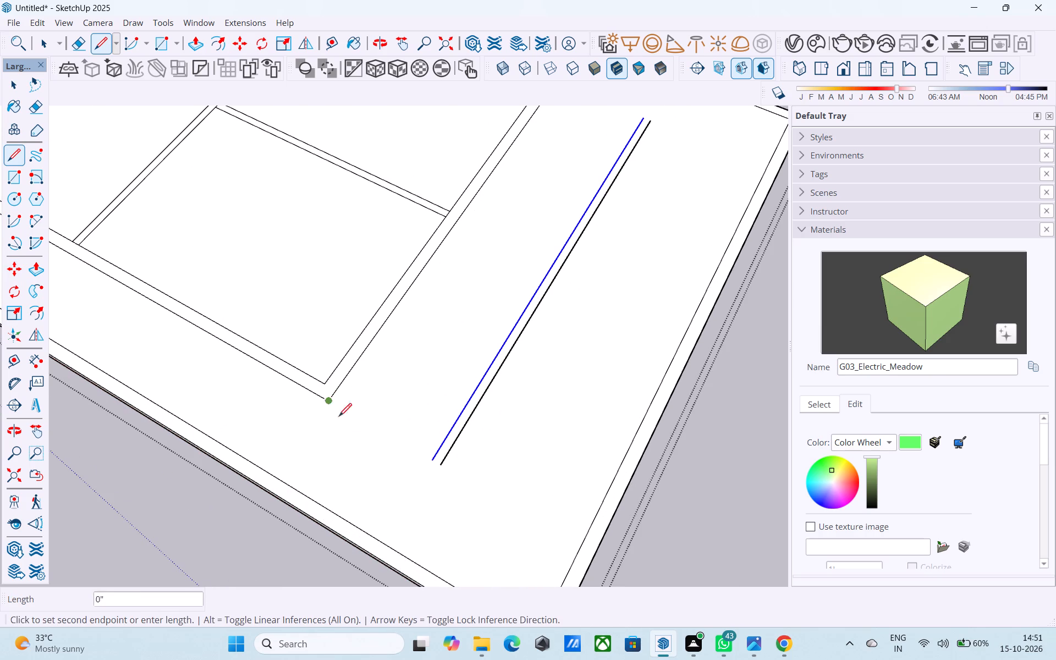
click(444, 466)
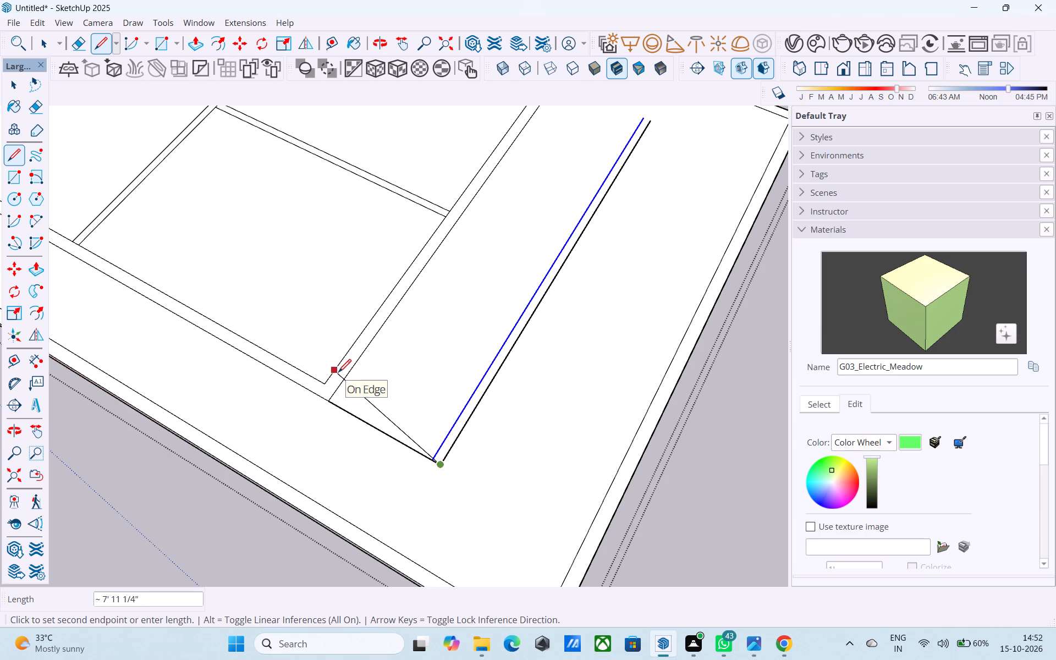
key(l)
click(329, 380)
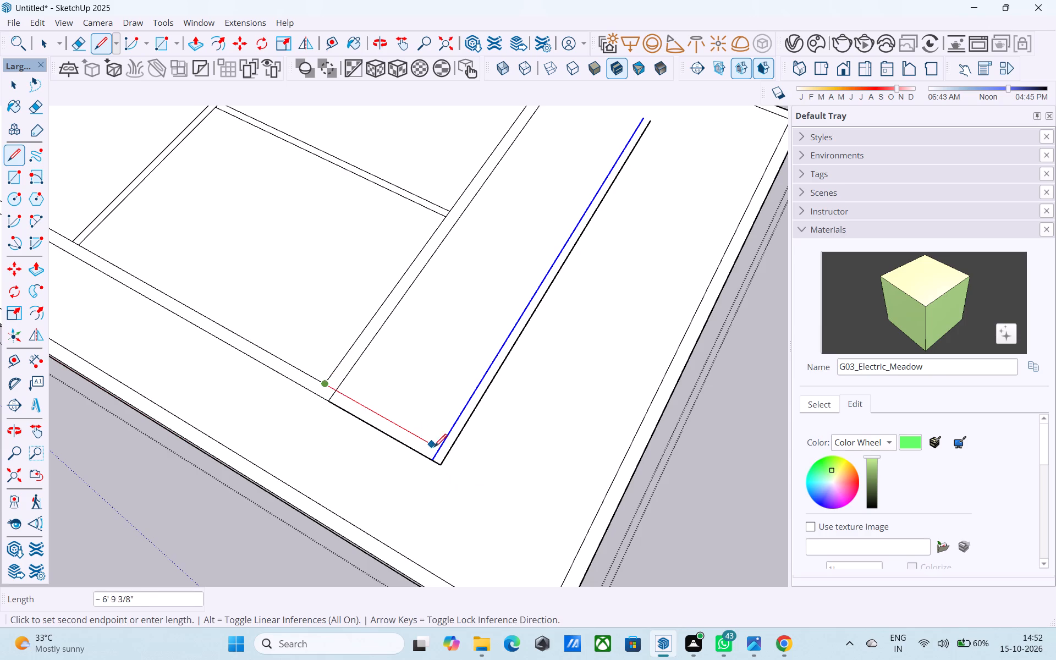
click(443, 448)
Erase the overlapping stub at the strip's corner and the segments crossing the wall thickness at the outline's old corner.
key(e)
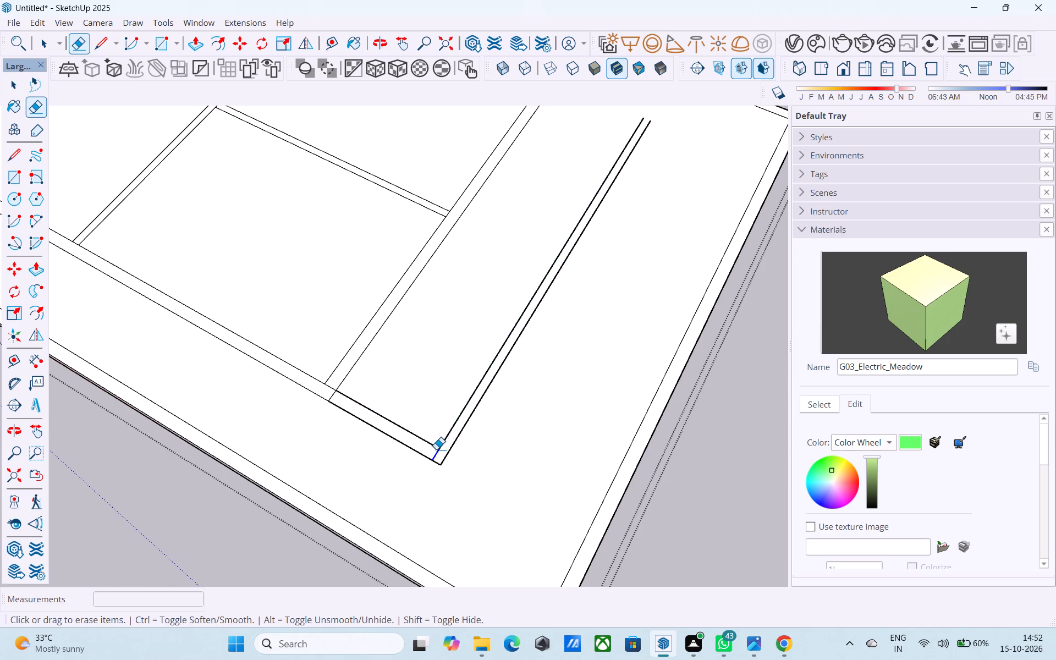
scroll(435, 453, up, 3)
click(435, 455)
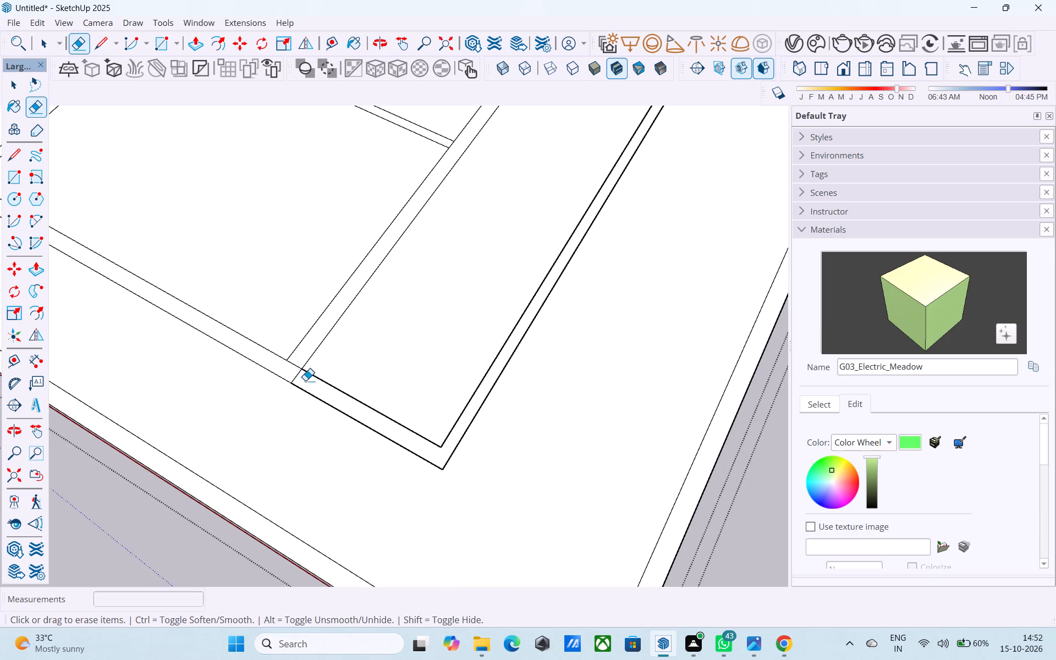
drag(305, 380, 280, 367)
click(293, 364)
scroll(355, 414, down, 6)
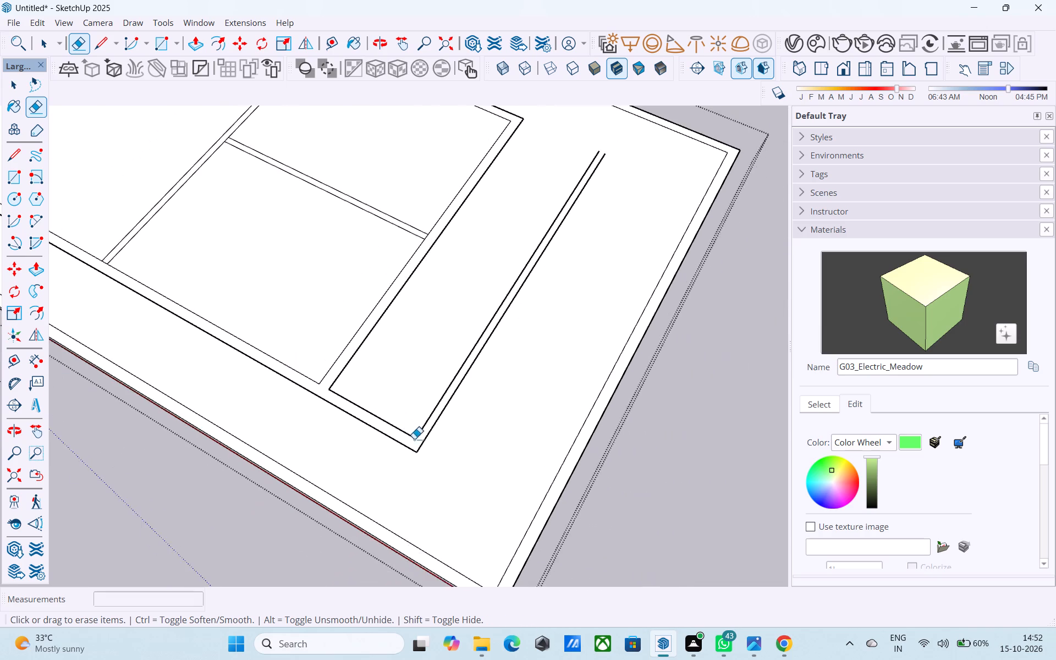
Draw a line from the end of the 18' partition straight across the wall to the outermost line of the strip.
scroll(414, 439, down, 7)
middle_drag(450, 439, 224, 478)
scroll(489, 366, up, 3)
key(l)
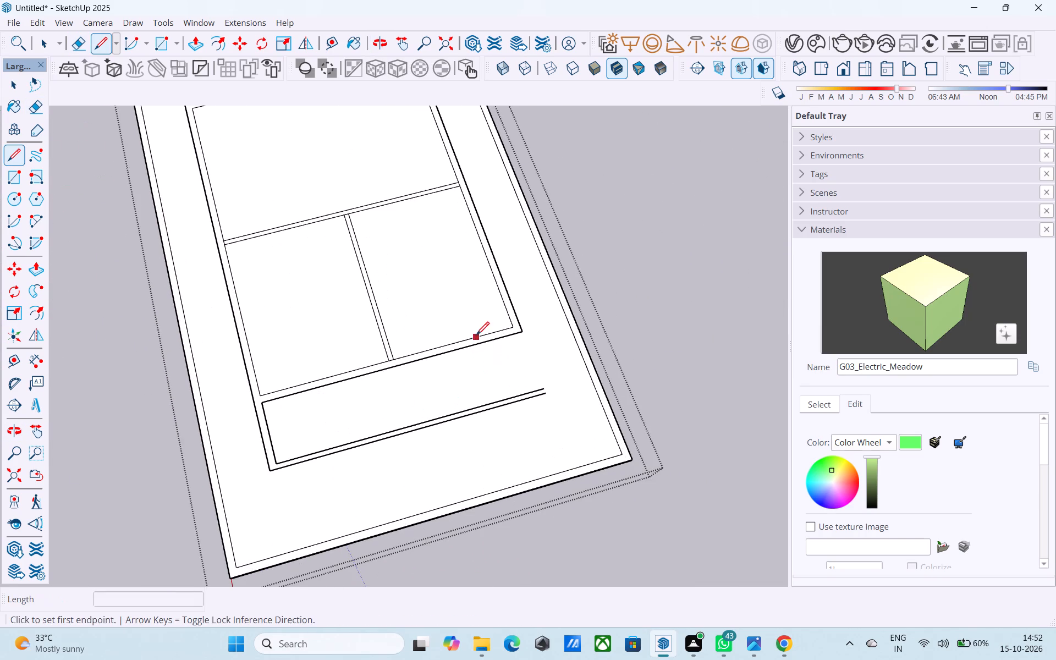
scroll(401, 362, up, 7)
click(375, 357)
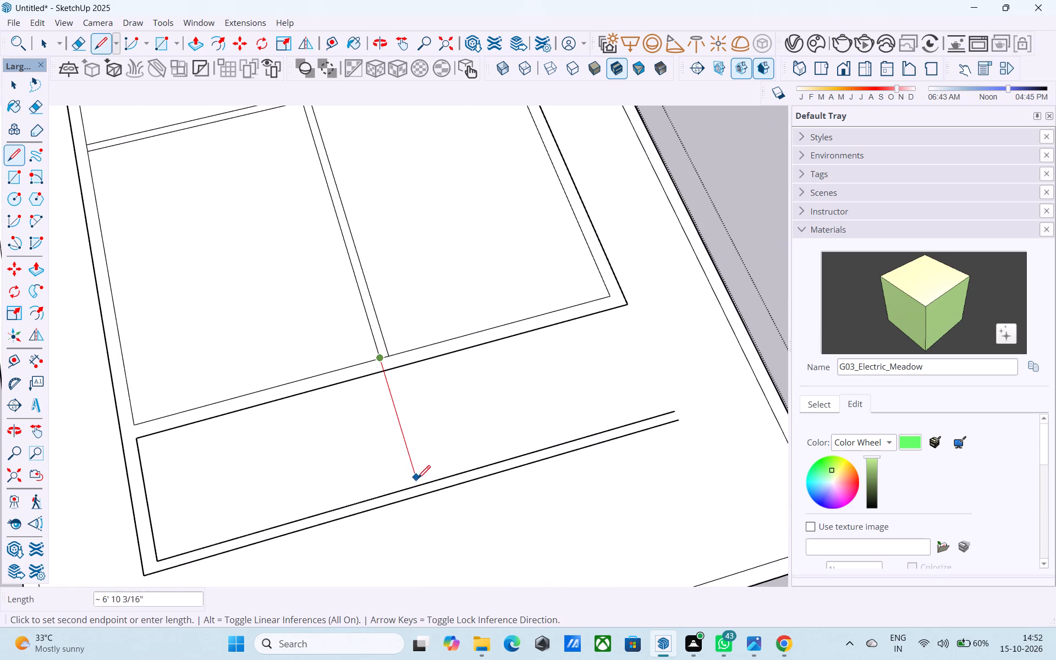
click(423, 494)
Erase the half of the strip beyond the crossing line, and the crossing line's segment between the wall and the strip.
key(e)
drag(442, 460, 474, 537)
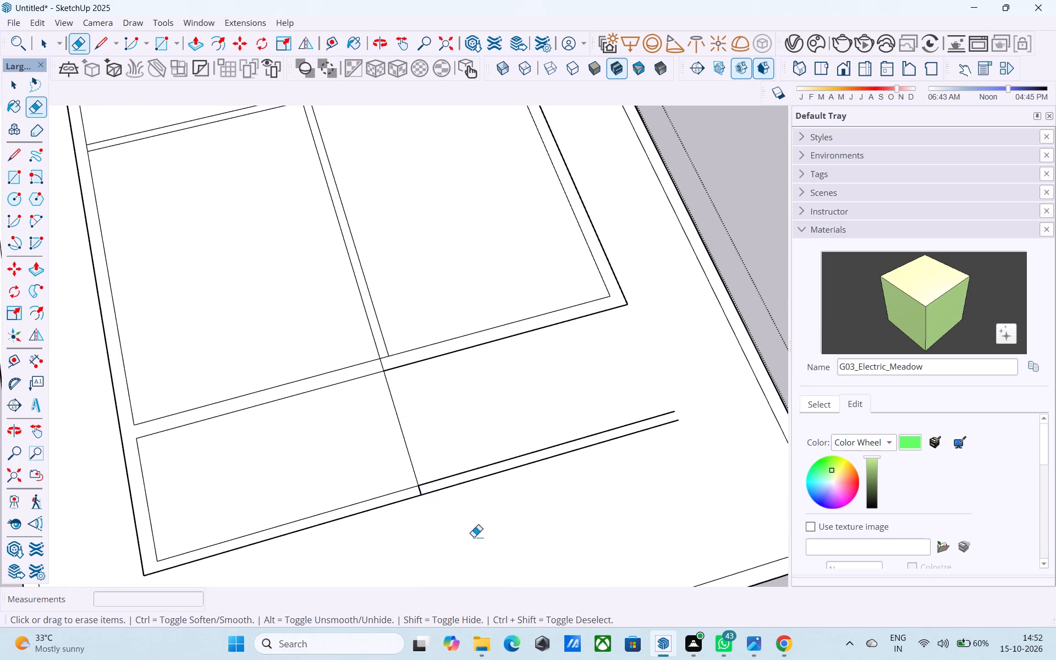
drag(474, 537, 477, 545)
drag(422, 404, 306, 447)
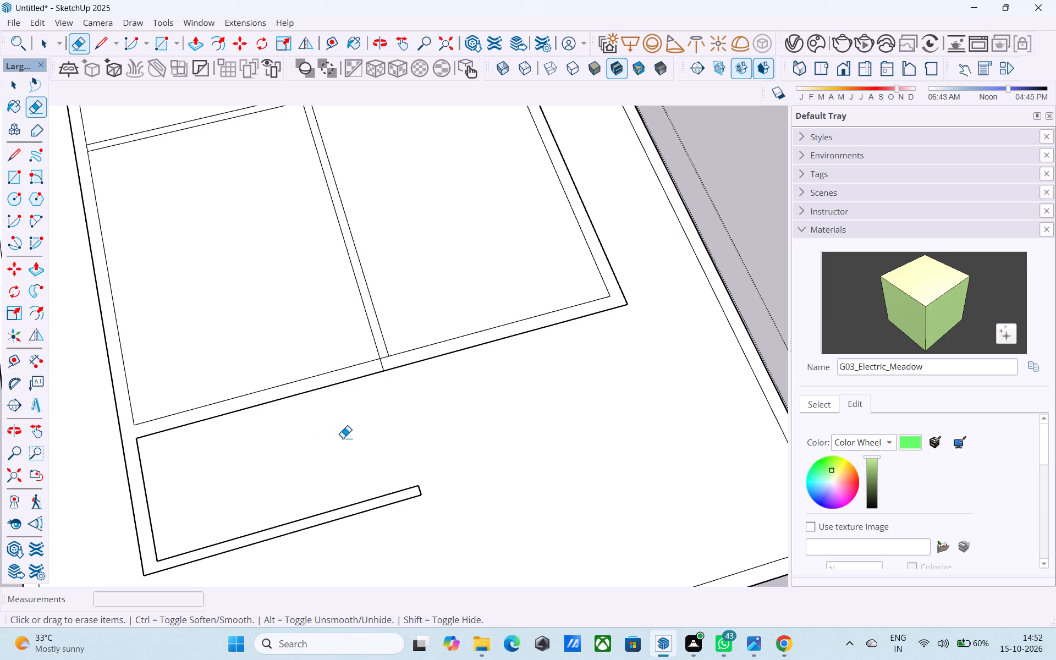
Measure the inner edge of the shortened wall strip between its free end and its corner.
key(l)
middle_drag(370, 450, 505, 358)
scroll(505, 360, down, 2)
shift+middle_drag(505, 364, 532, 337)
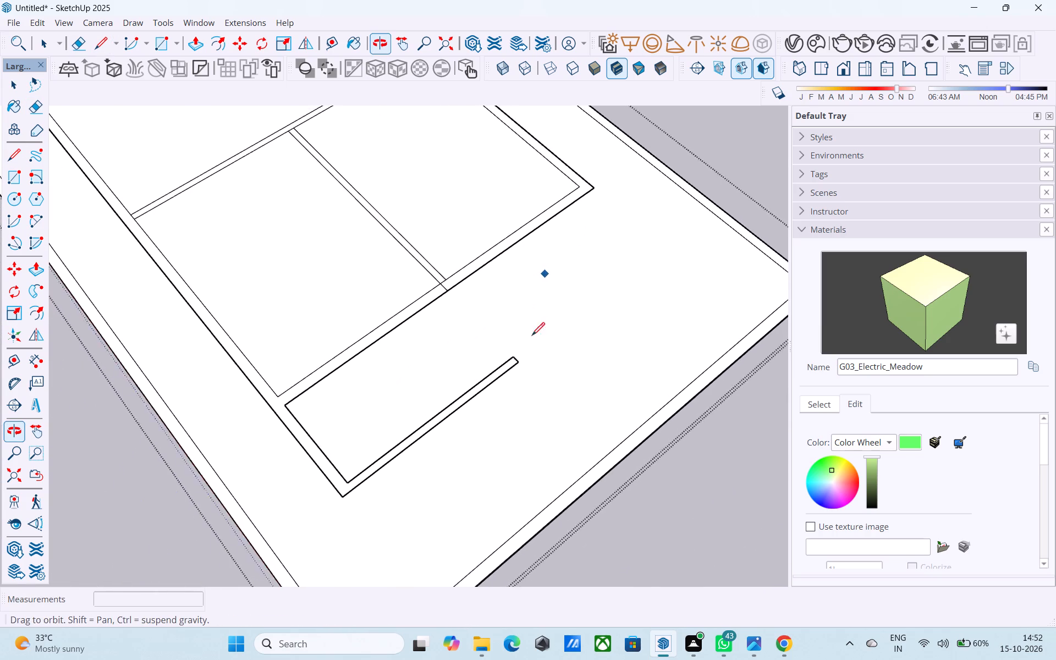
shift+middle_drag(532, 337, 532, 335)
scroll(508, 377, up, 3)
click(511, 358)
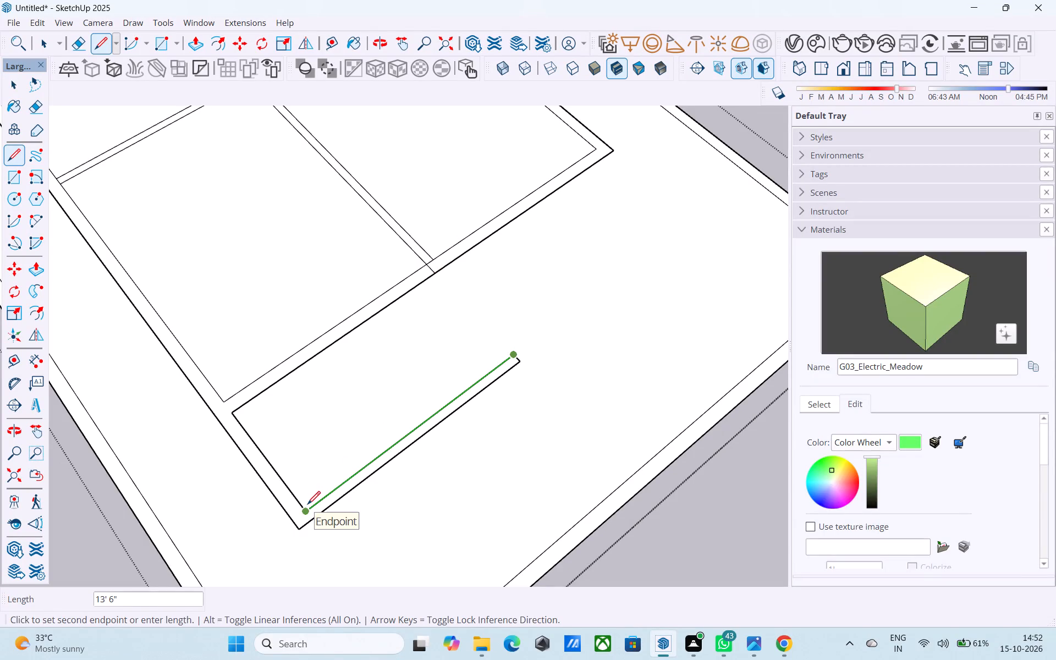
key(space)
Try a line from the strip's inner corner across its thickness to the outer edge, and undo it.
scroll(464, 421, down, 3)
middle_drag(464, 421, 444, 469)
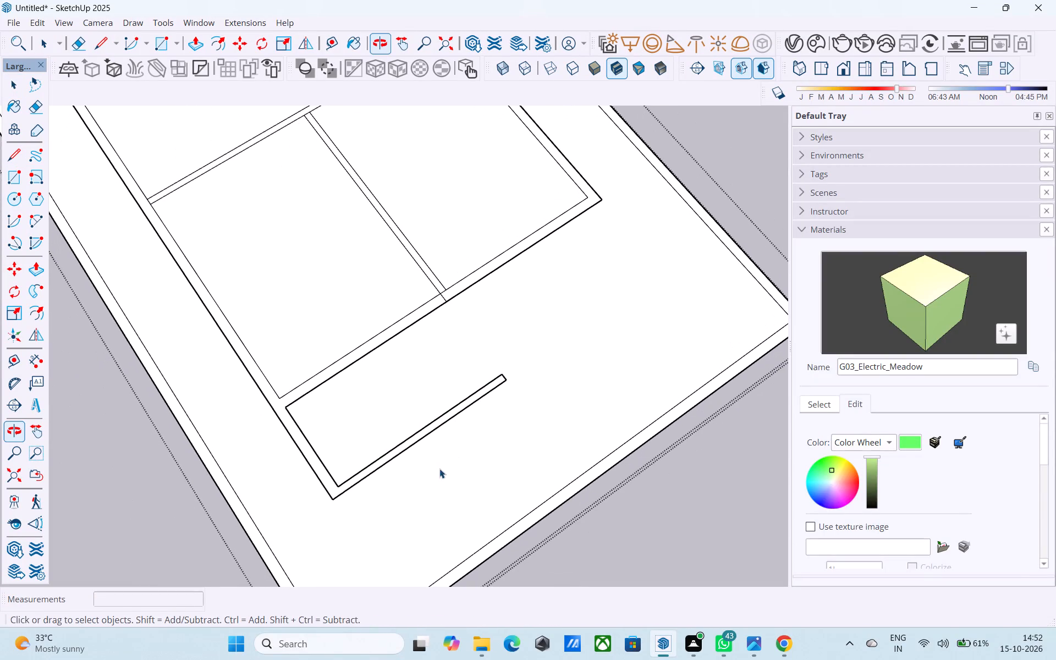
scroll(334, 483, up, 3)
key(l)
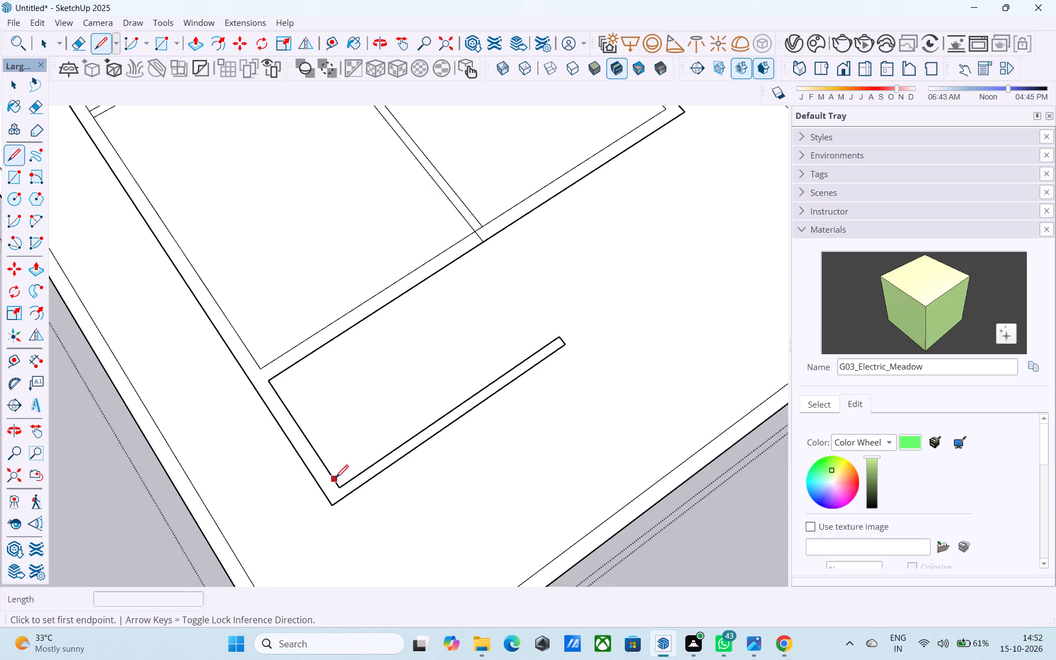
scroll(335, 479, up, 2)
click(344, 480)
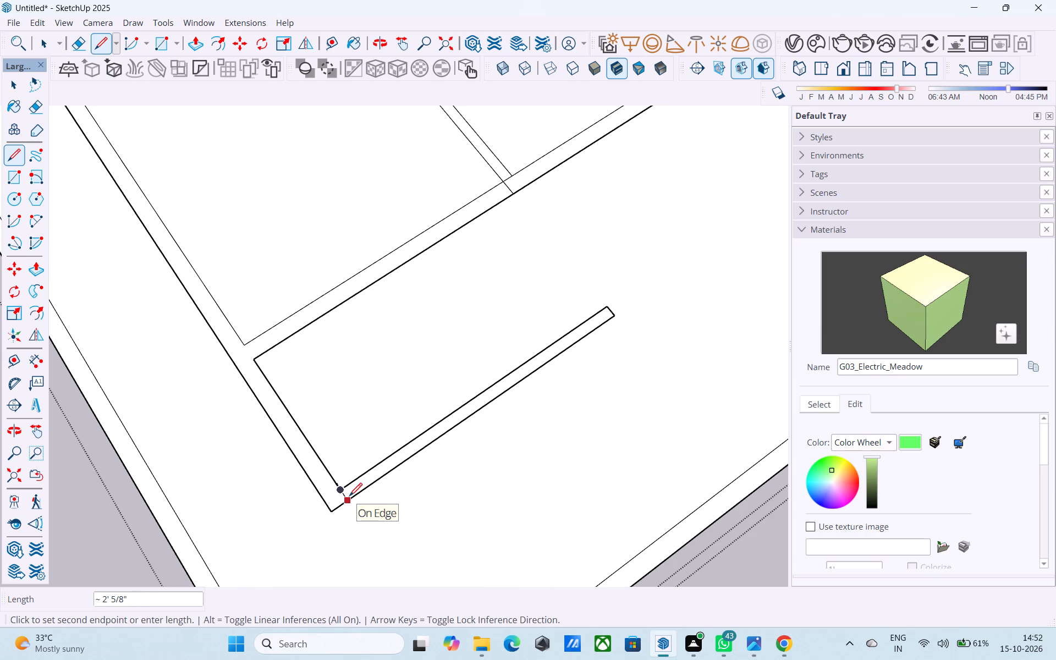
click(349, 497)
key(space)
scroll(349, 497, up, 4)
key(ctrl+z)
Draw a line across the wall strip from its inner corner to its outer edge, continuing the side wall's inner edge.
scroll(344, 496, up, 2)
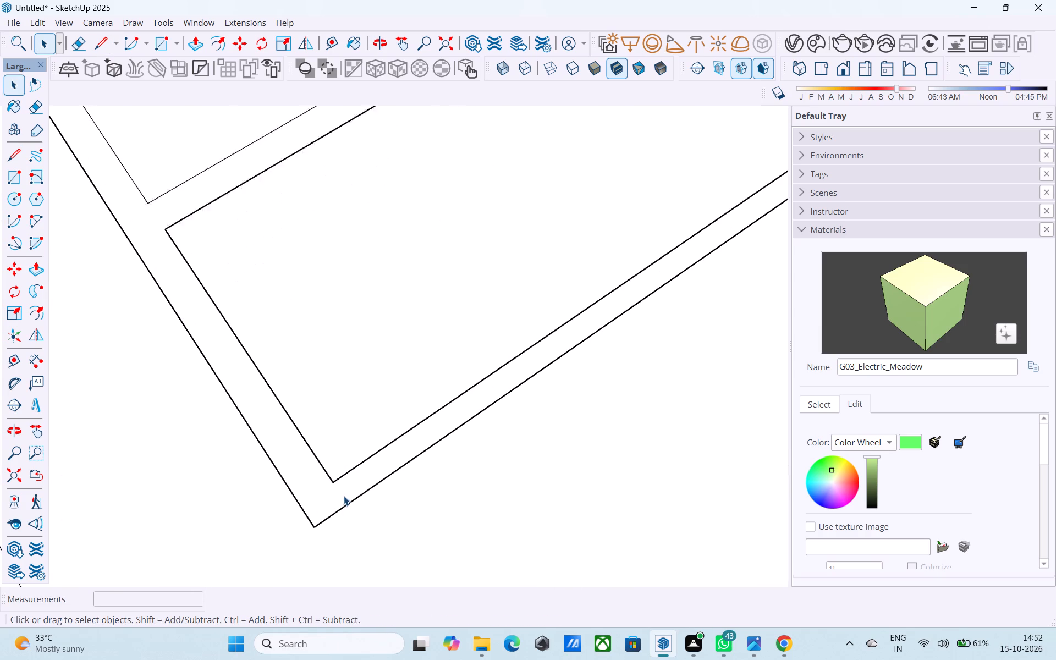
scroll(344, 496, up, 4)
key(l)
scroll(340, 492, down, 10)
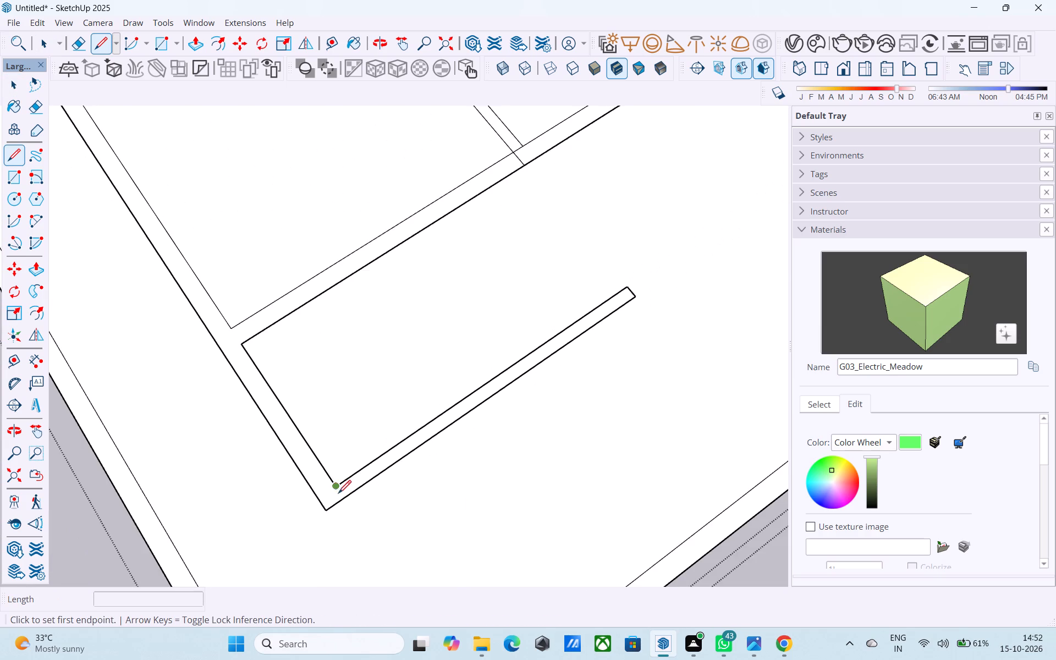
scroll(338, 494, down, 6)
middle_drag(334, 508, 294, 469)
scroll(314, 482, up, 13)
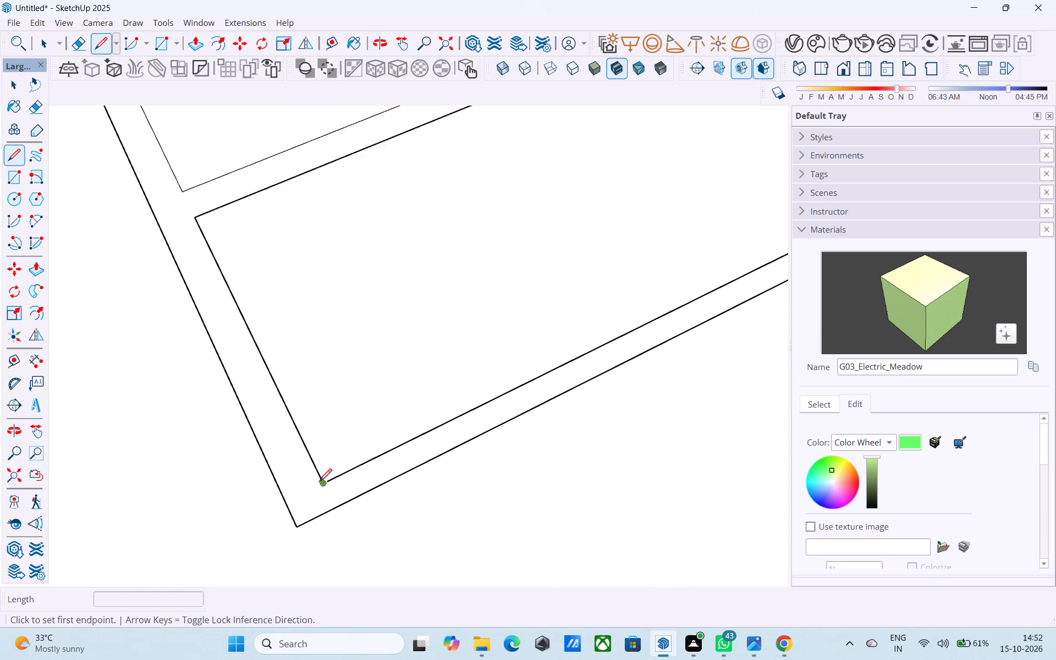
click(319, 483)
click(334, 508)
Copy the short crossing line 12' along the strip toward its free end.
key(space)
click(334, 508)
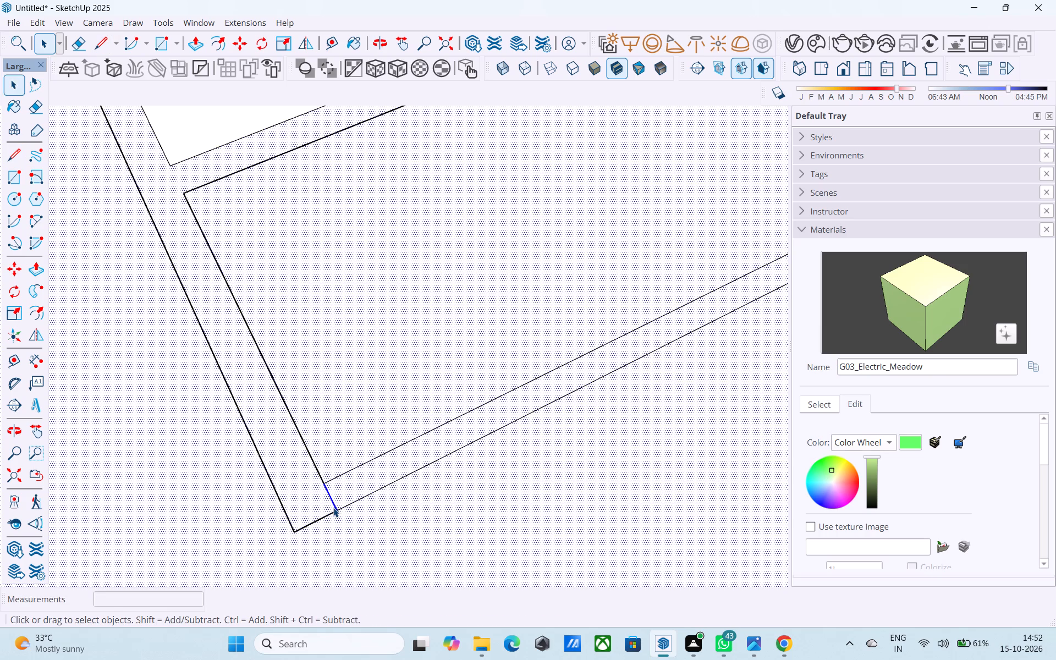
click(354, 475)
click(334, 499)
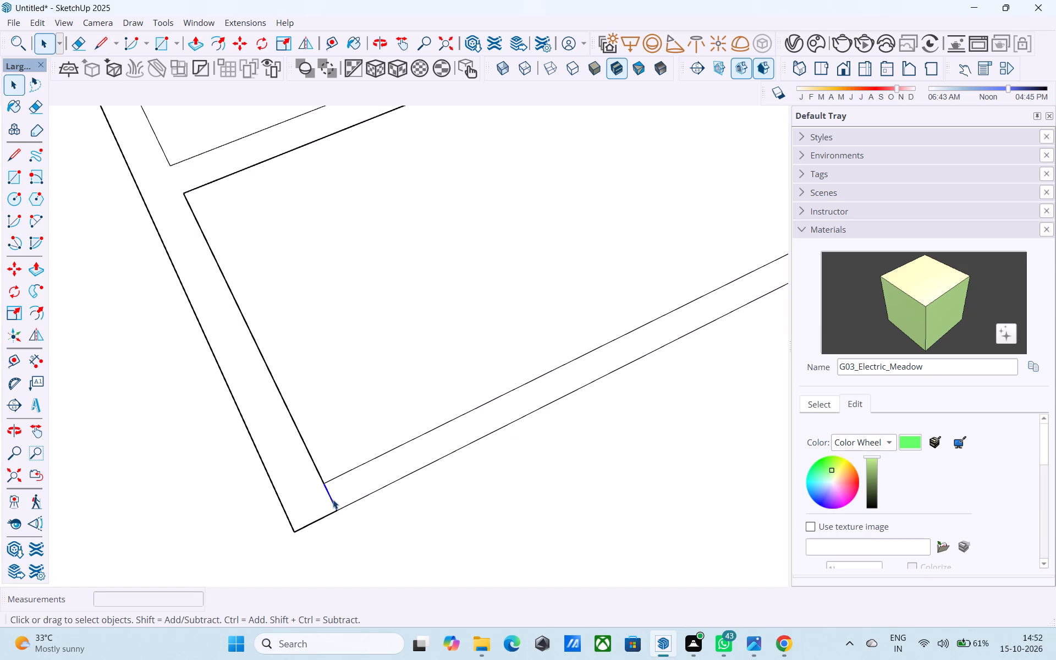
key(m)
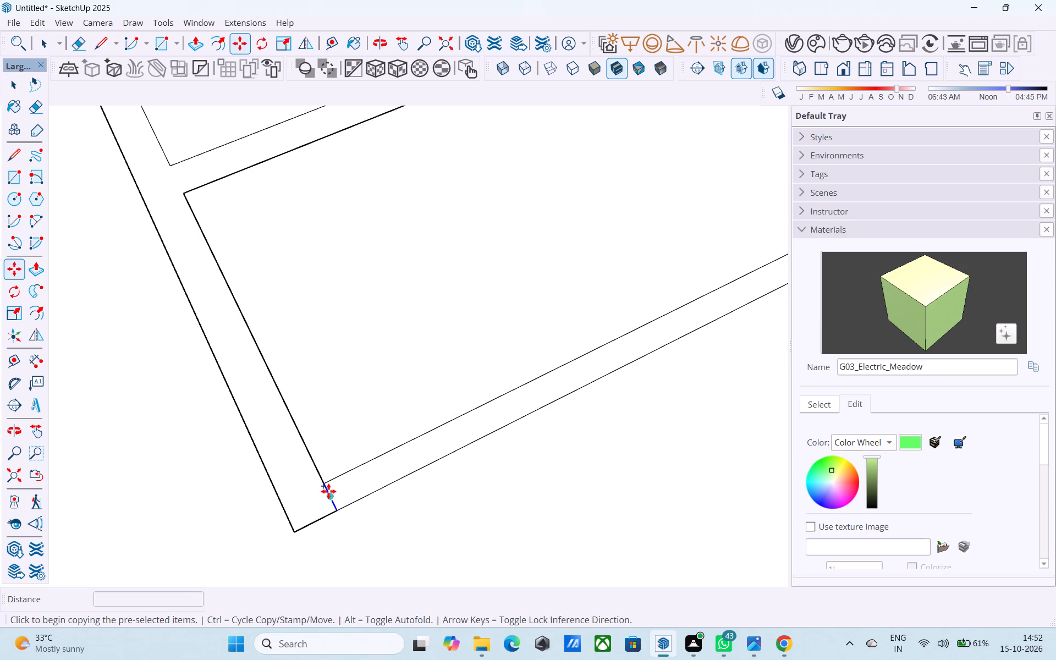
click(328, 488)
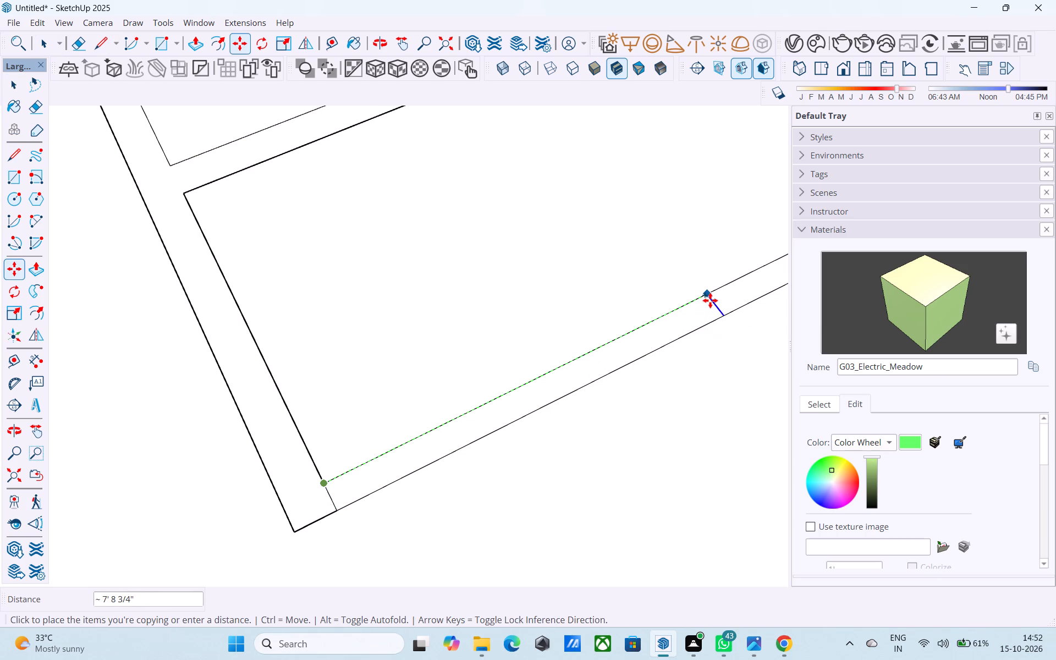
text(12')
key(Return)
Erase the strip's outline beyond the 12' line, and the short crossing line at the strip's inner corner.
scroll(363, 238, down, 9)
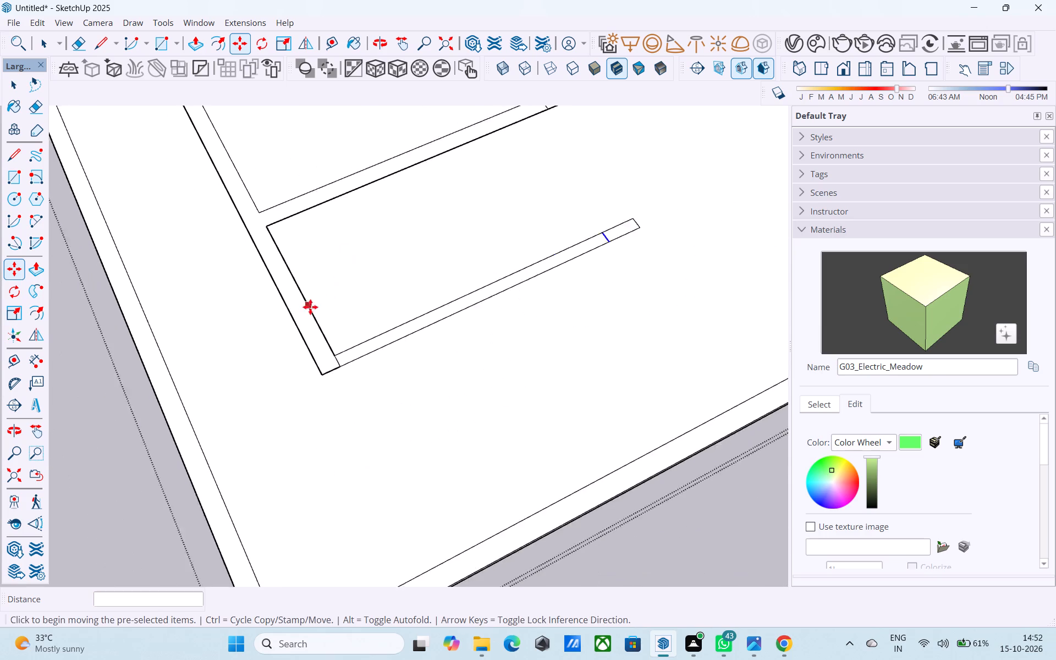
scroll(310, 307, down, 1)
middle_drag(400, 257, 321, 311)
key(e)
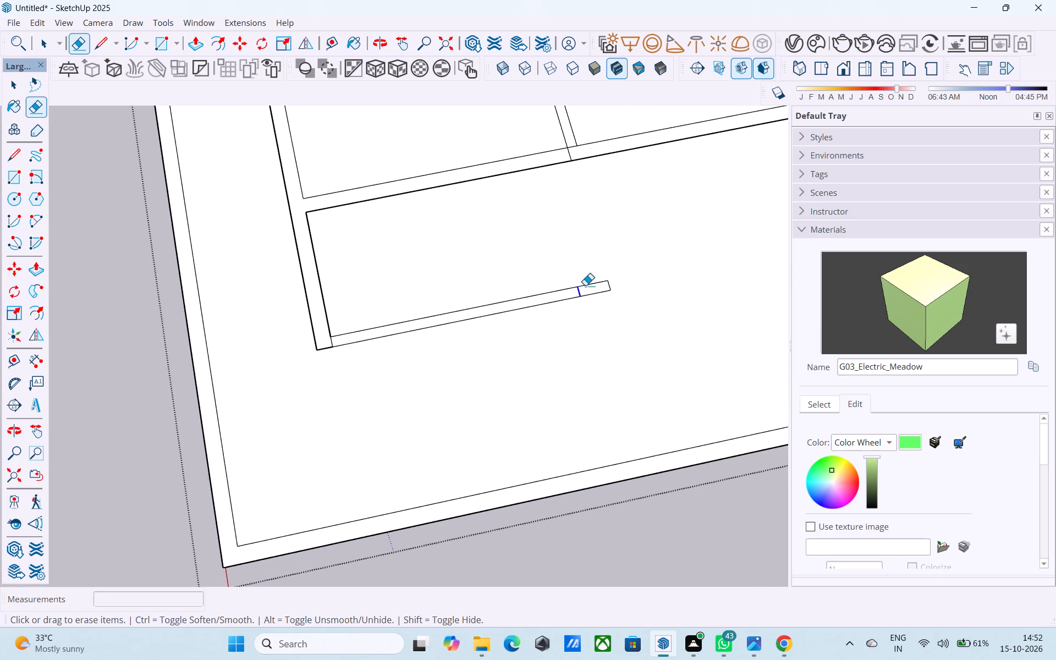
drag(587, 287, 594, 307)
drag(607, 287, 621, 284)
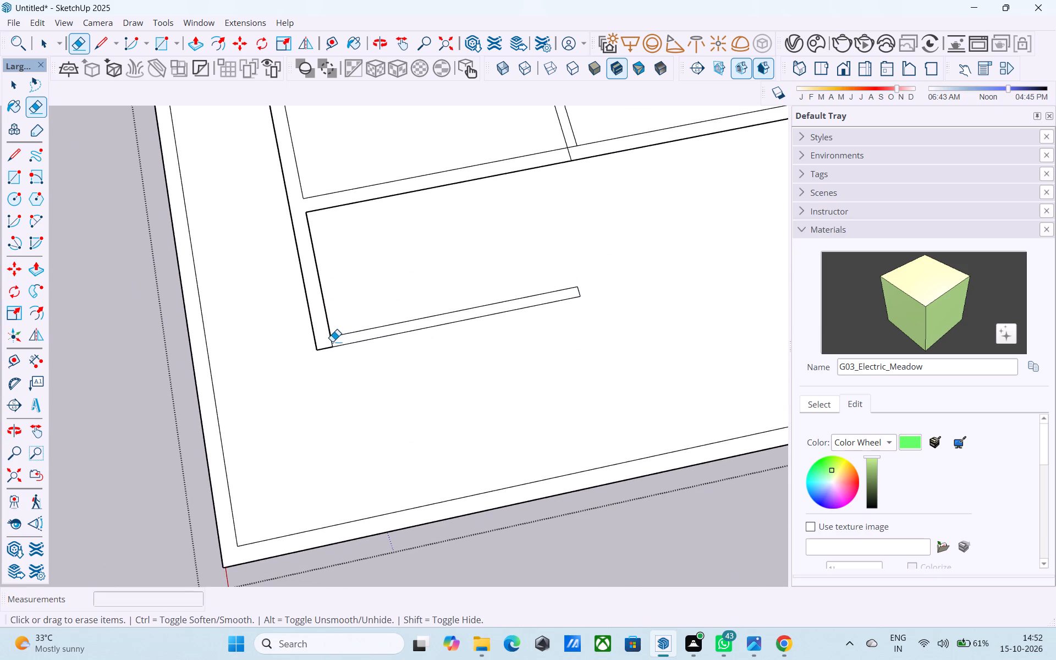
click(312, 345)
click(331, 343)
scroll(343, 348, down, 3)
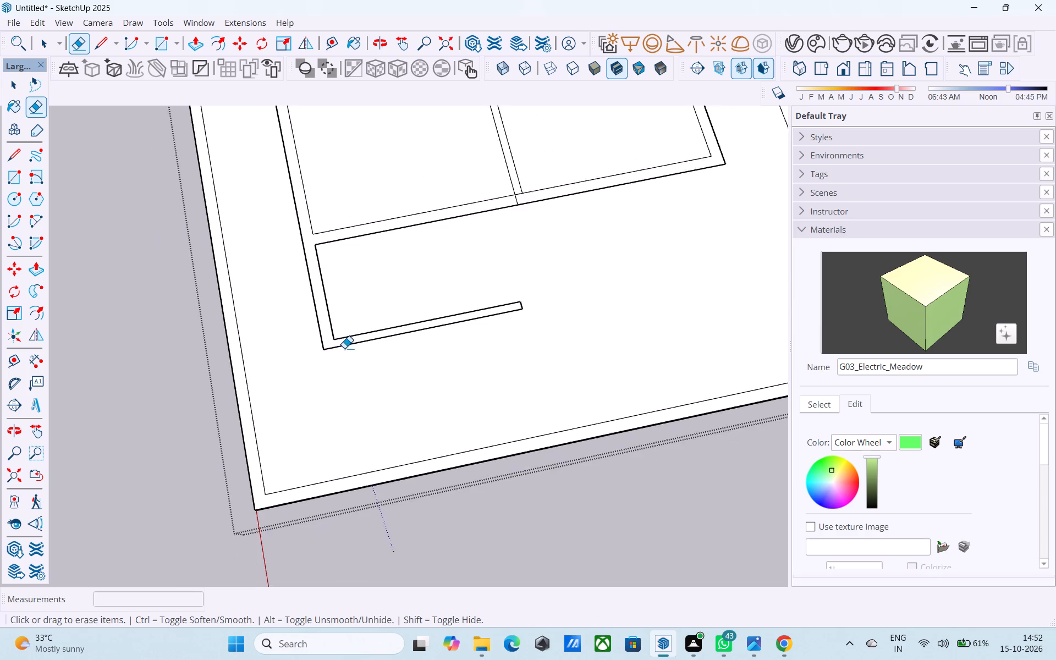
middle_drag(344, 348, 313, 461)
Save the model in the Downloads folder as "i pro 37f".
key(ctrl+s)
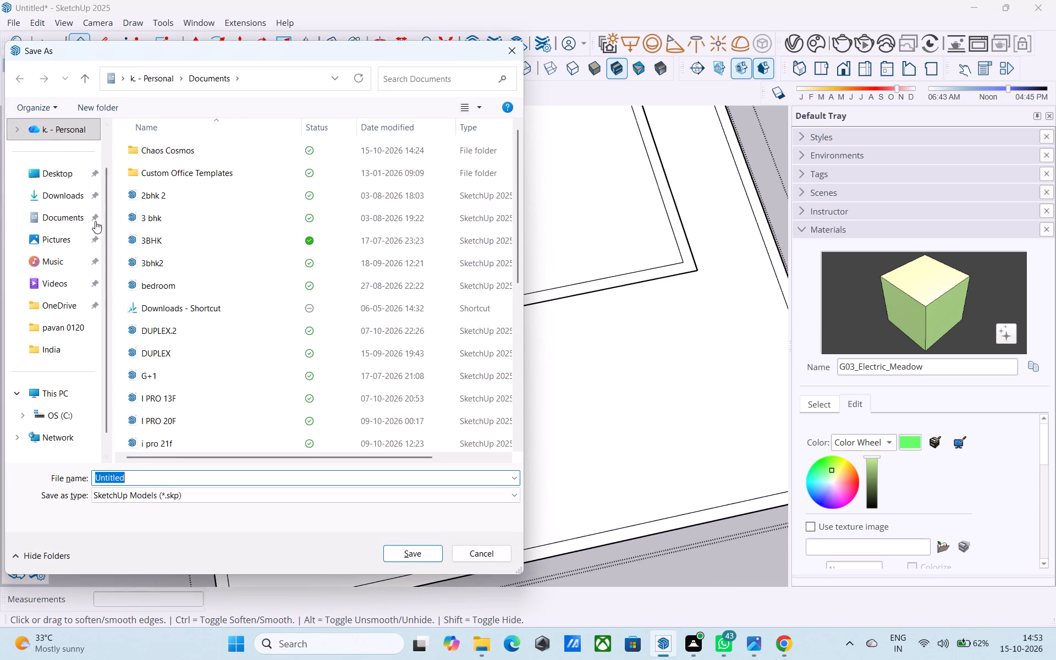
click(64, 195)
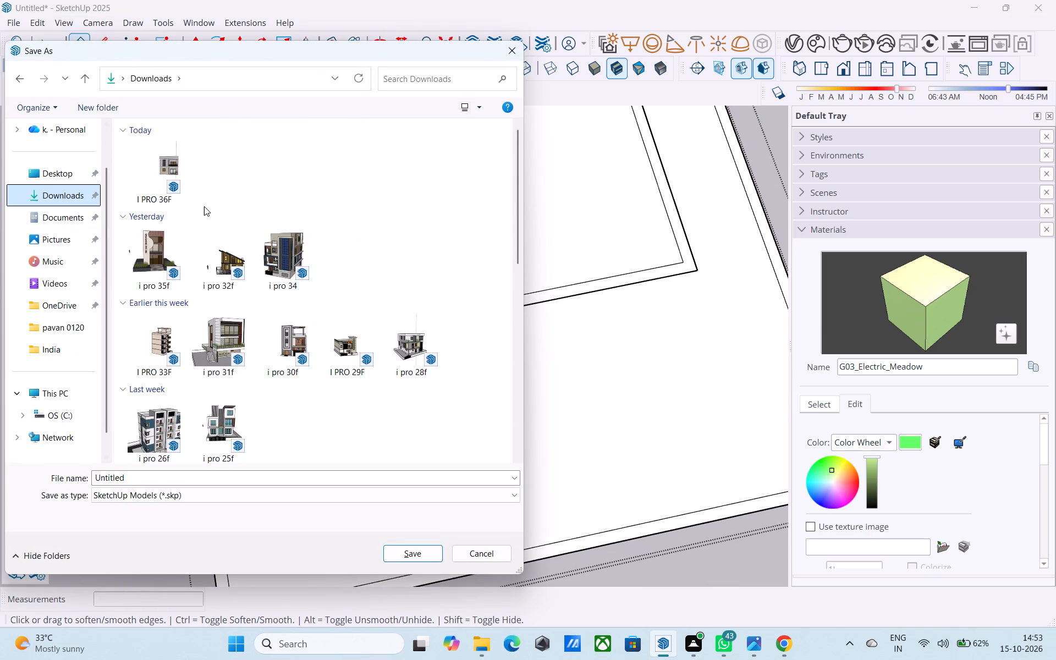
scroll(204, 205, up, 3)
click(163, 481)
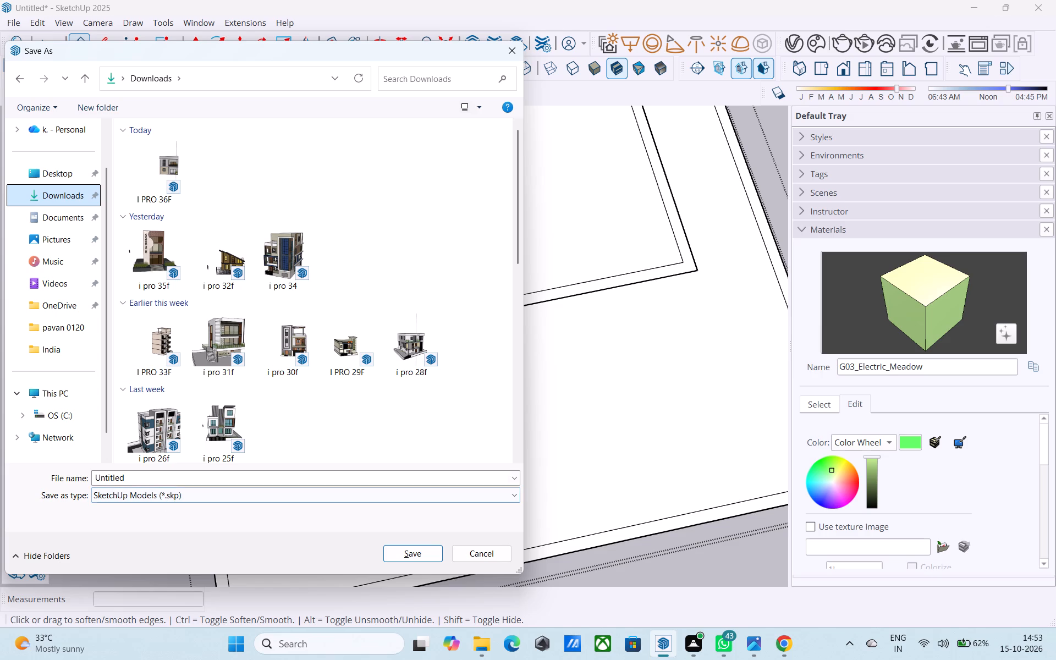
text(i pro 37)
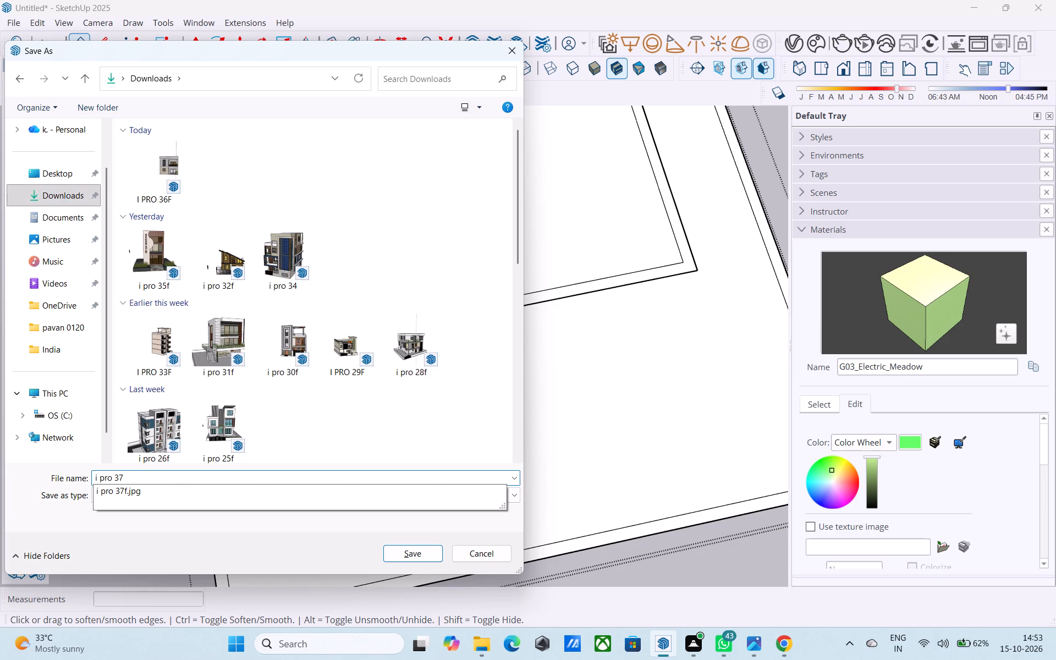
key(f)
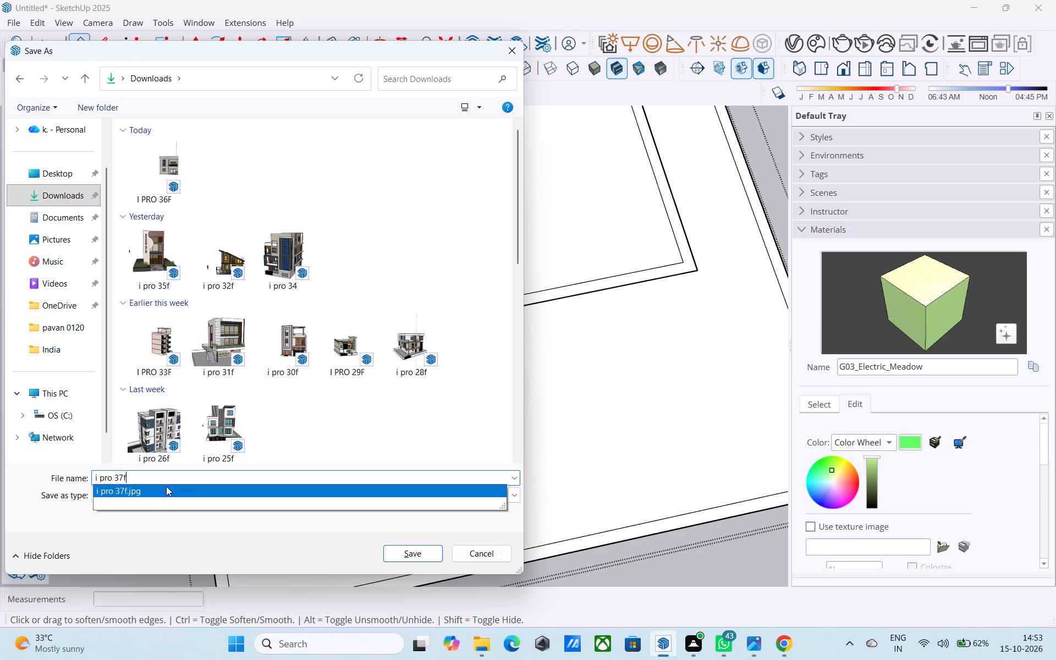
click(394, 552)
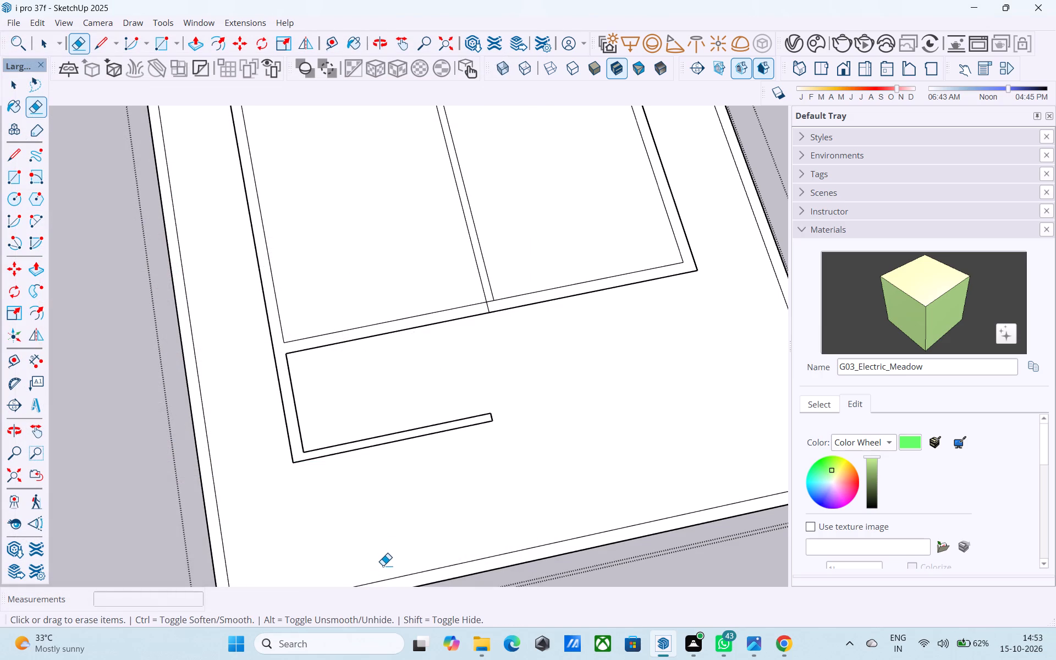
Draw a 6" line from the strip's inner corner across its thickness to the outer edge.
middle_drag(383, 564, 324, 220)
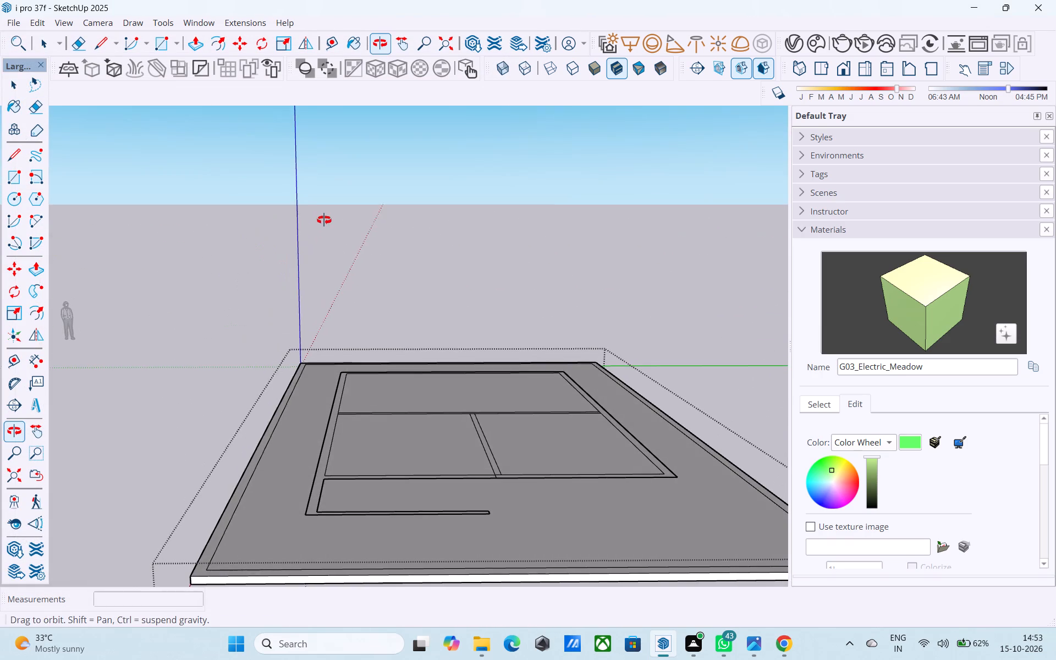
middle_drag(324, 220, 389, 337)
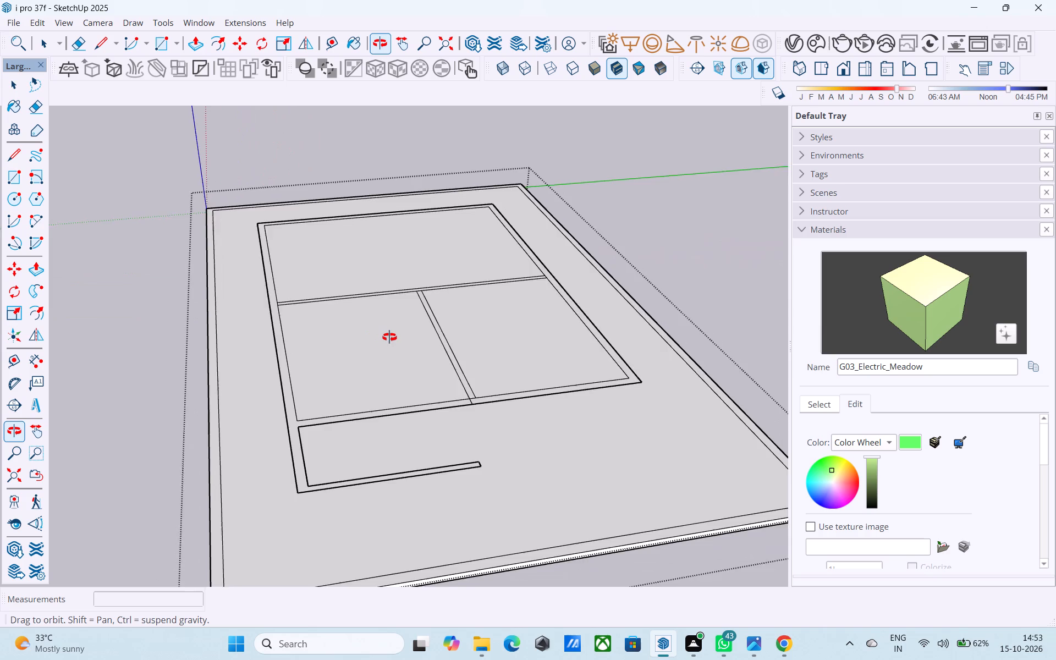
middle_drag(389, 337, 375, 374)
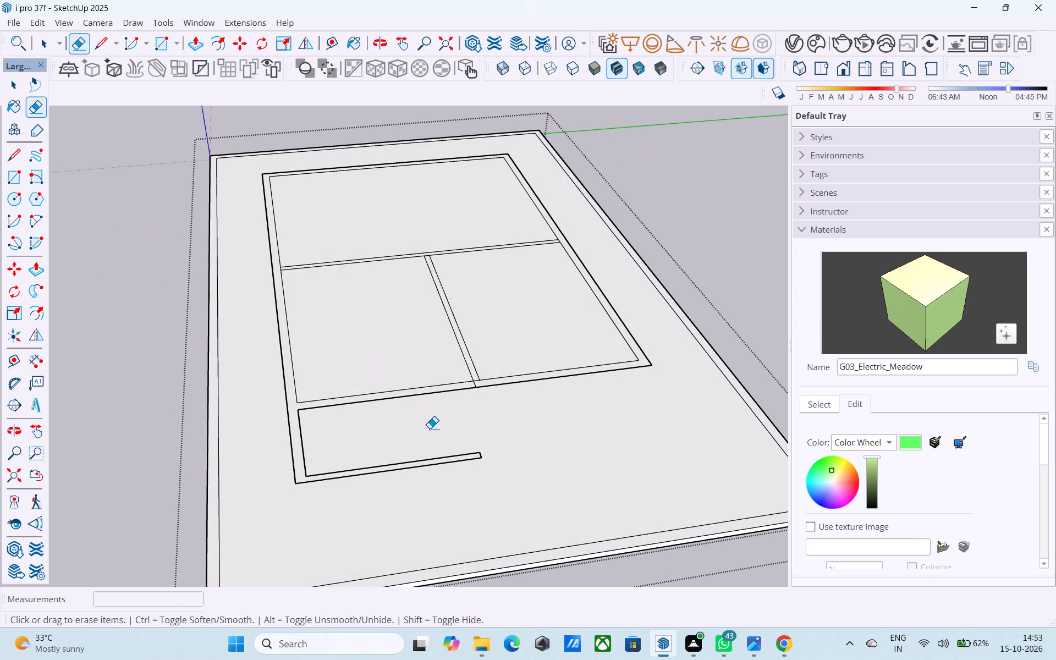
scroll(401, 486, up, 3)
middle_drag(400, 487, 389, 568)
scroll(282, 493, up, 4)
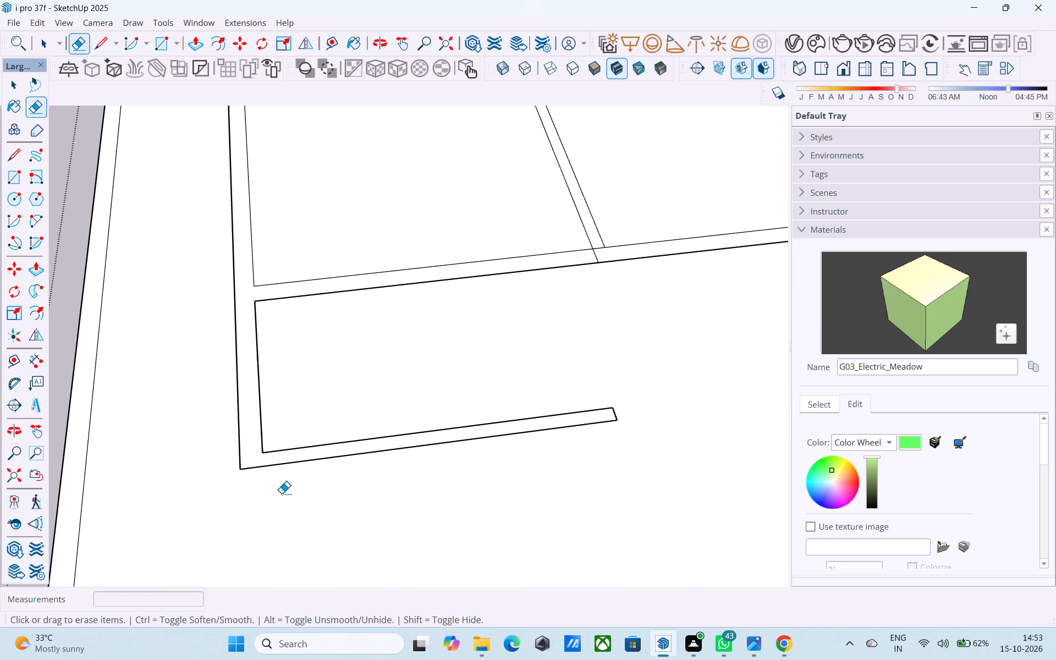
key(space)
scroll(283, 481, down, 6)
scroll(283, 477, up, 4)
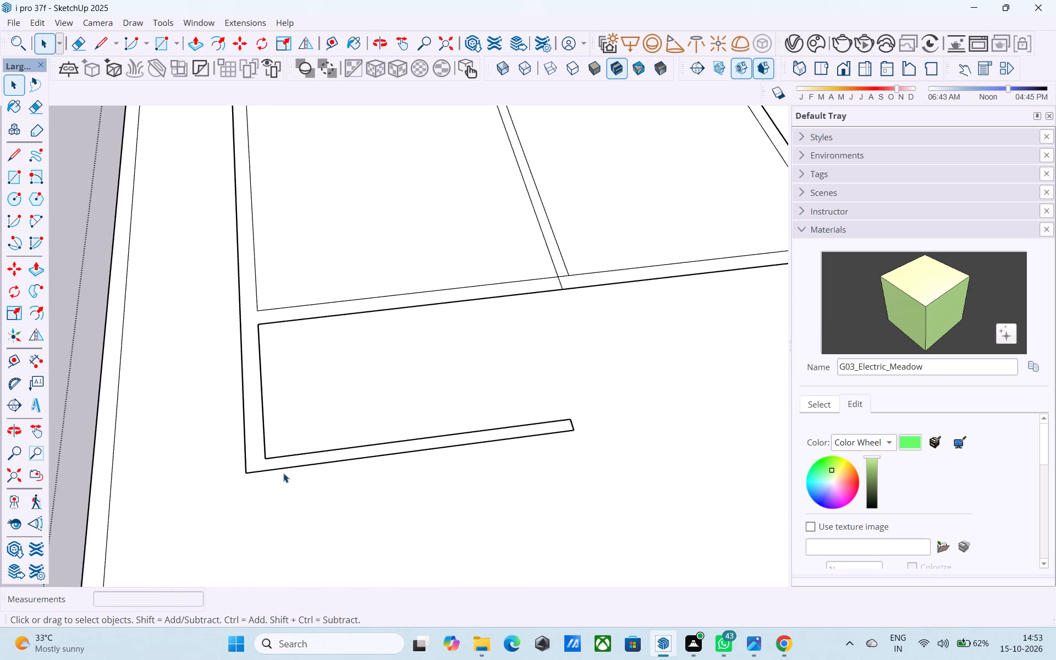
scroll(283, 470, up, 1)
key(l)
click(264, 453)
click(264, 473)
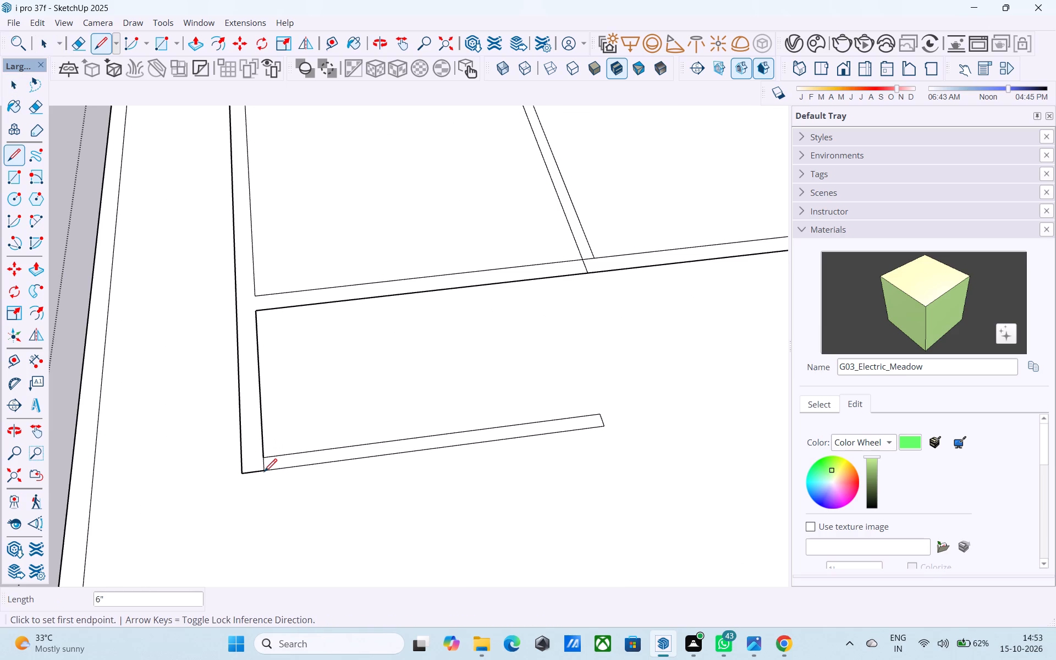
Copy the 6" crossing line 8' along the strip toward its free end.
scroll(264, 473, up, 4)
key(space)
click(263, 466)
key(m)
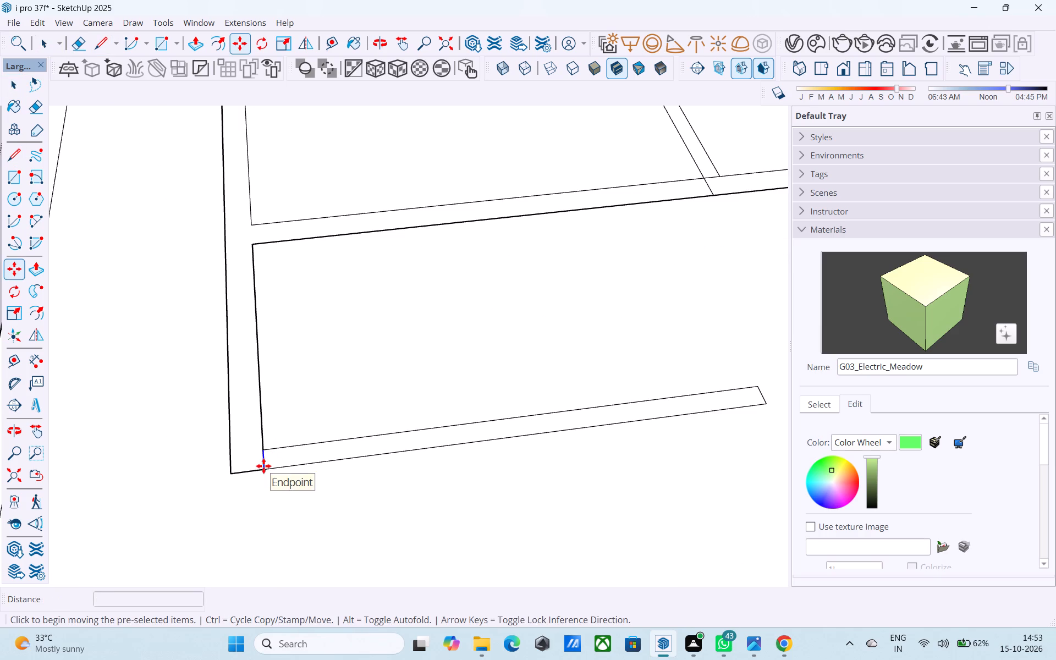
click(261, 447)
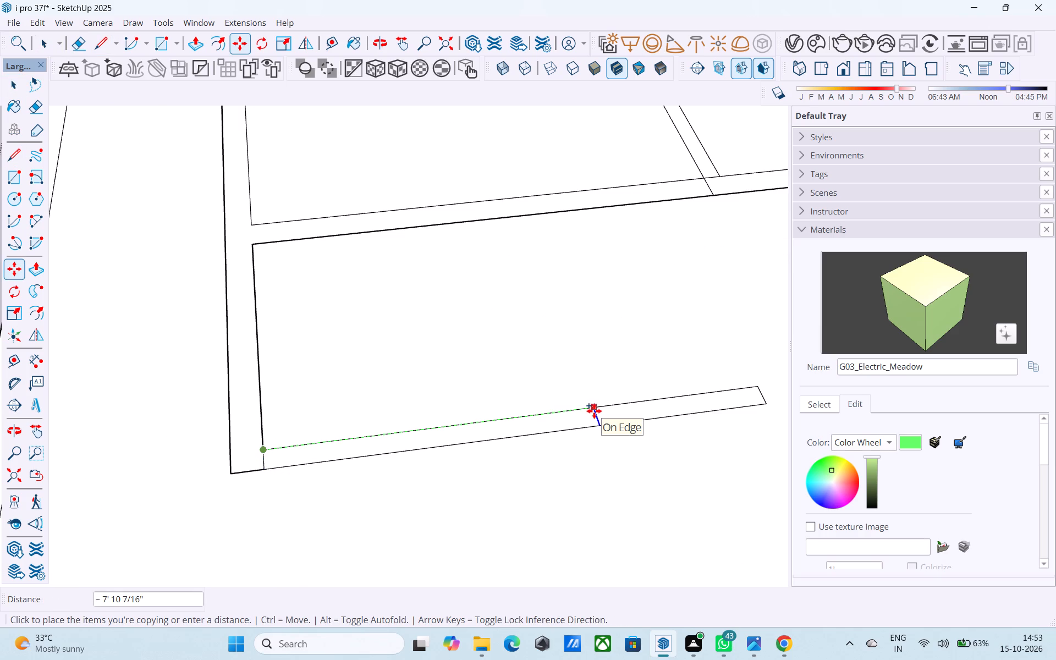
key(8)
key(apostrophe)
key(Return)
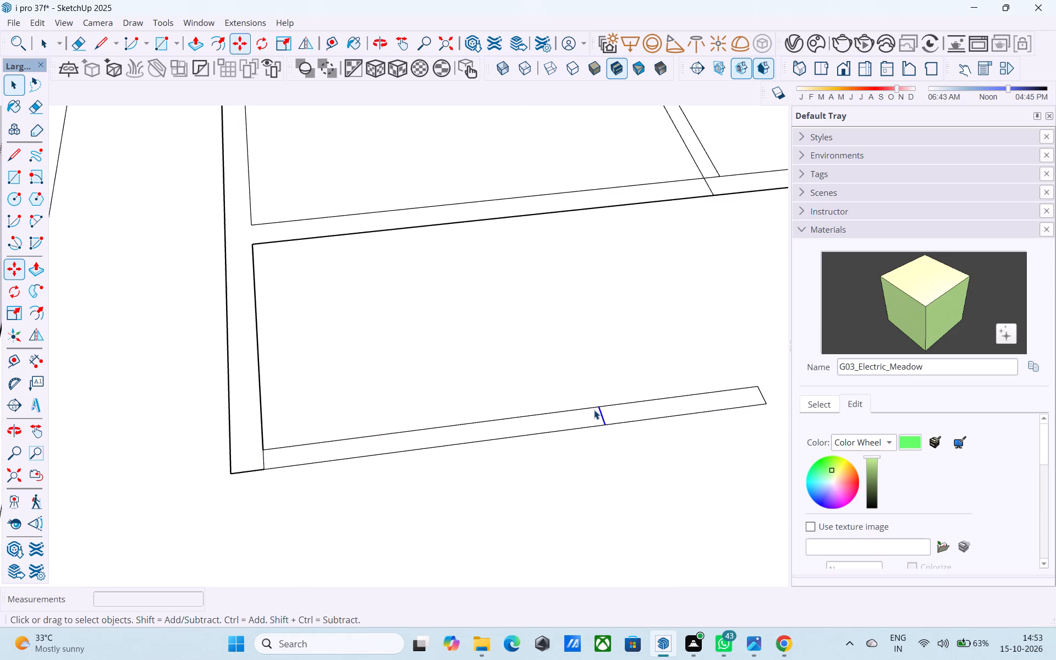
key(space)
Erase the original crossing line at the strip's inner corner, keeping the copy at 8'.
scroll(468, 380, down, 5)
scroll(421, 391, down, 3)
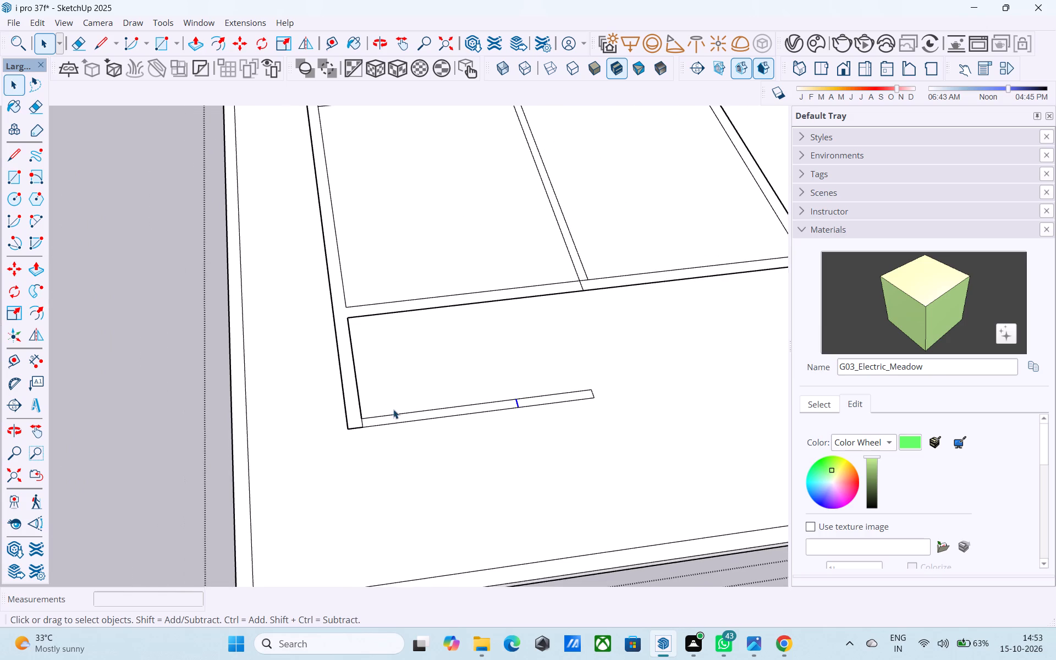
middle_drag(393, 409, 382, 449)
scroll(380, 449, up, 4)
key(e)
scroll(361, 415, up, 7)
drag(328, 403, 330, 403)
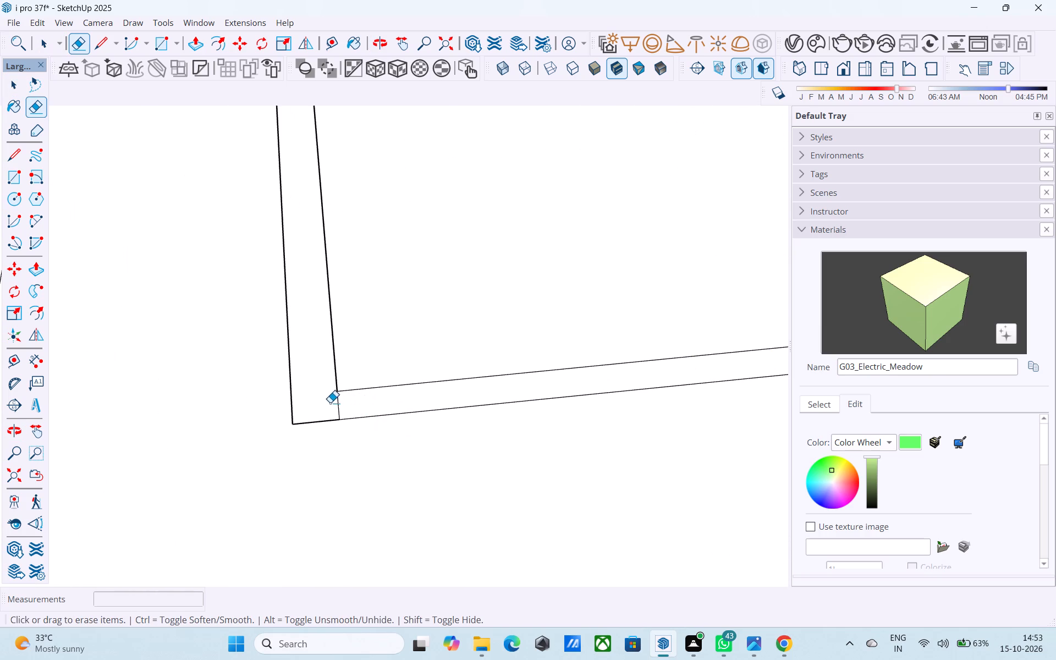
drag(330, 403, 334, 404)
click(339, 404)
Erase the leftover line segments where the dividing partition and the cross partition join the outer walls.
scroll(339, 405, down, 10)
scroll(408, 388, down, 4)
shift+middle_drag(540, 403, 273, 559)
scroll(313, 425, up, 8)
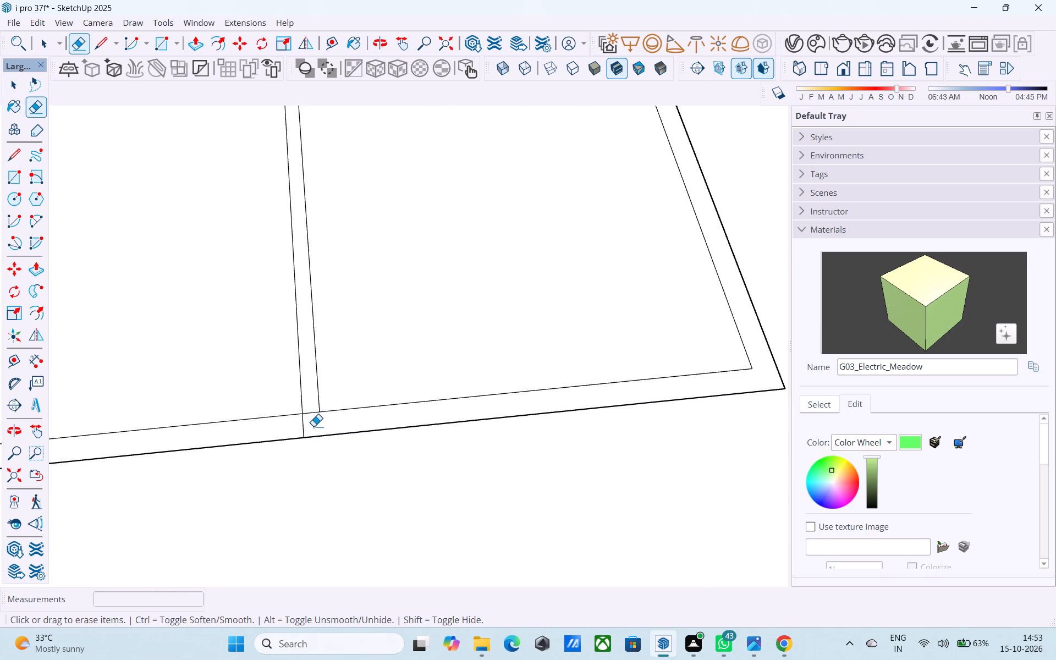
drag(313, 427, 303, 425)
click(307, 413)
scroll(516, 412, down, 10)
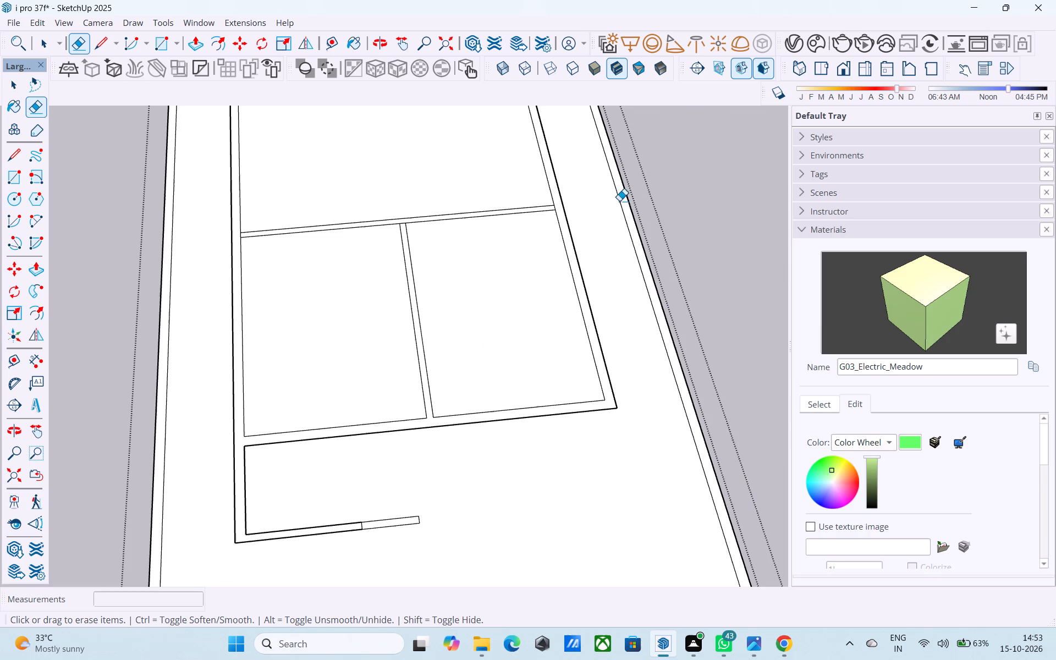
scroll(594, 215, up, 11)
click(543, 206)
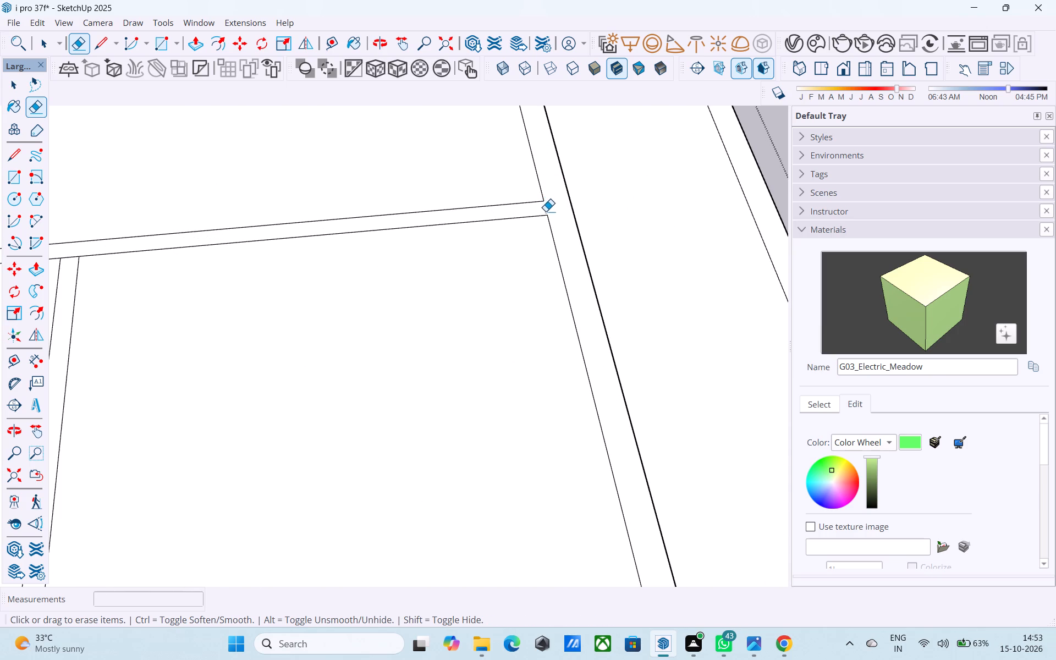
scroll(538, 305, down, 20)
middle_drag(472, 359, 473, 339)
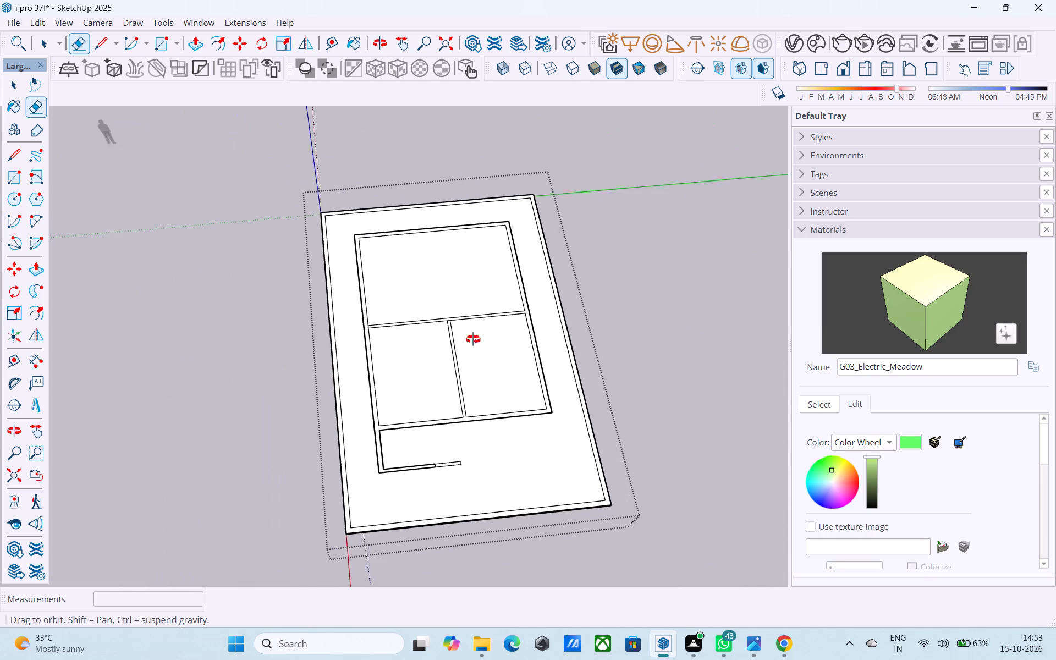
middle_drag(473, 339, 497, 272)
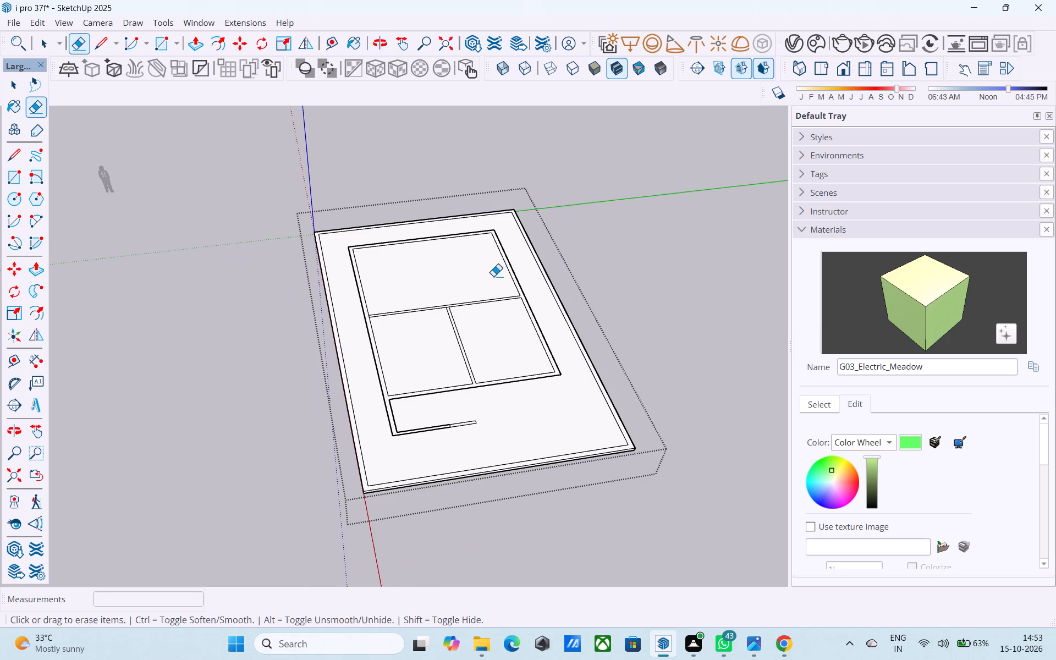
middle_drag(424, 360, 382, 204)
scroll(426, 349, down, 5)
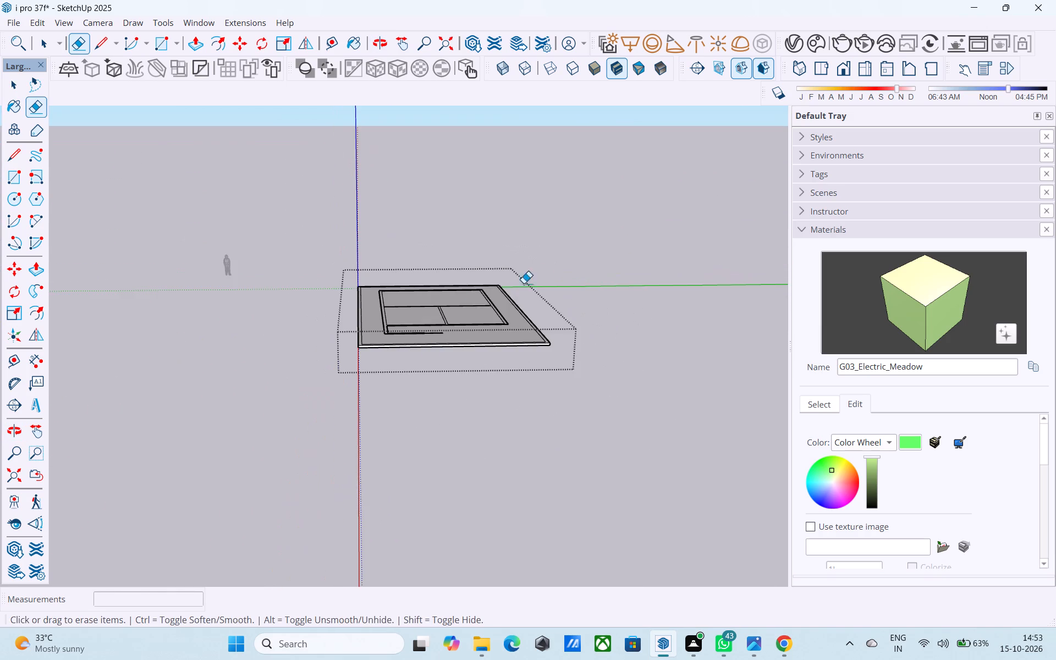
Reopen the slab group and examine the wall outline and the faces it bounds where the front strip meets the house.
middle_drag(538, 279, 608, 180)
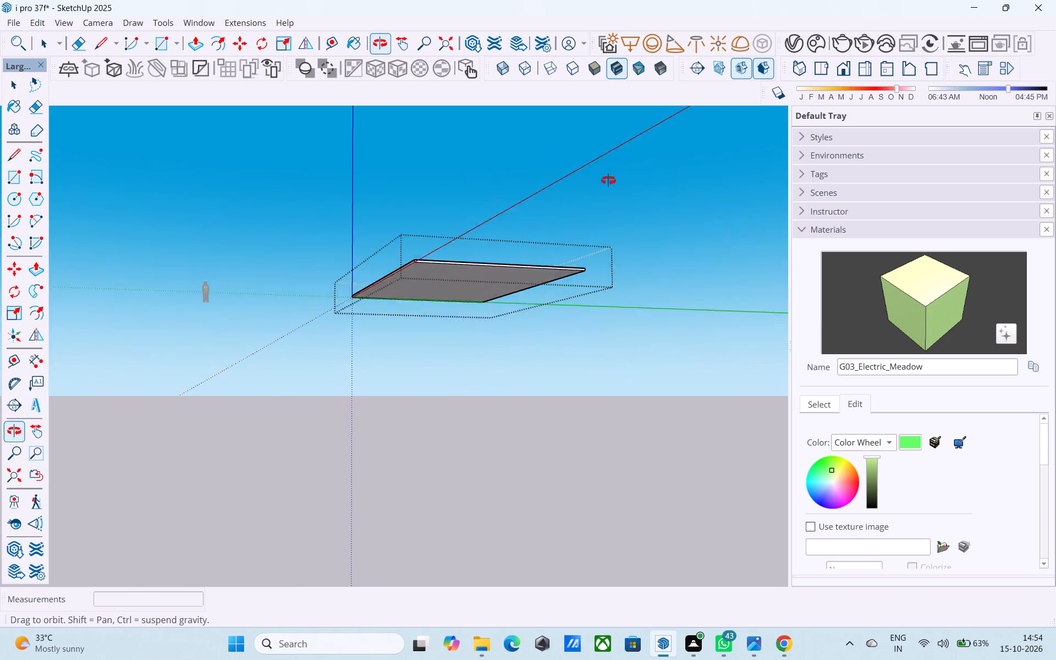
middle_drag(608, 180, 522, 274)
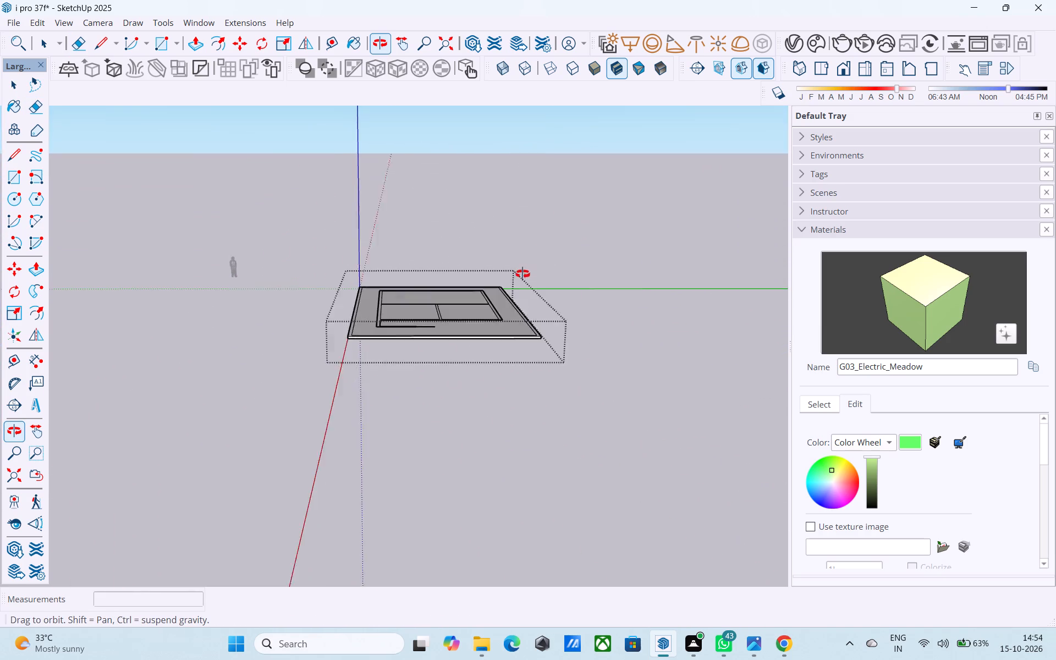
middle_drag(522, 274, 502, 289)
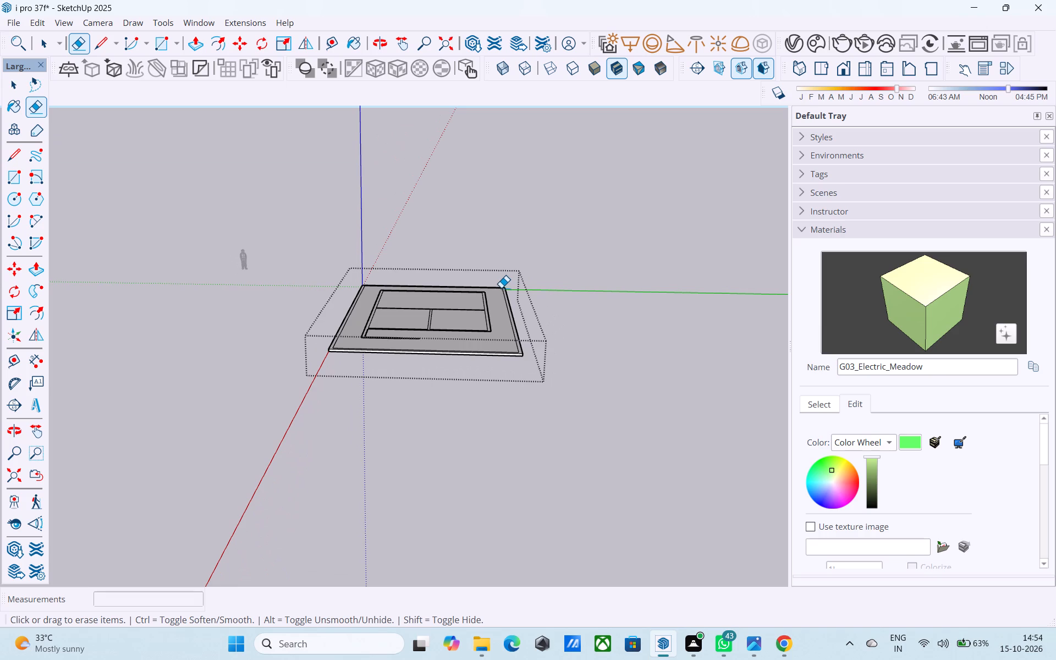
middle_drag(410, 236, 424, 291)
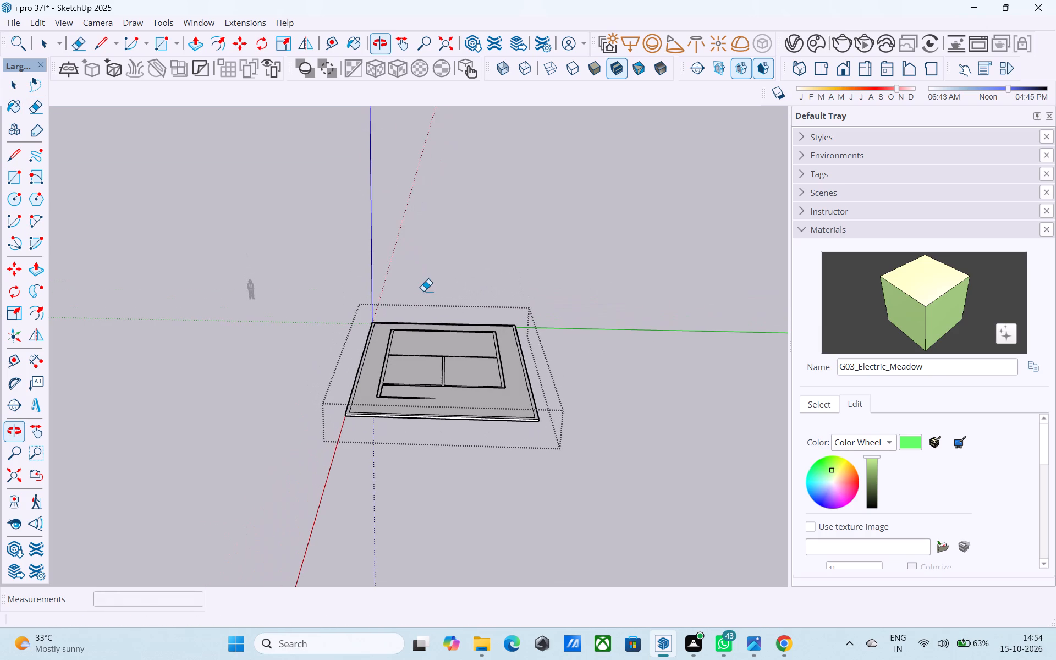
key(space)
click(490, 269)
shift+middle_drag(447, 316, 474, 202)
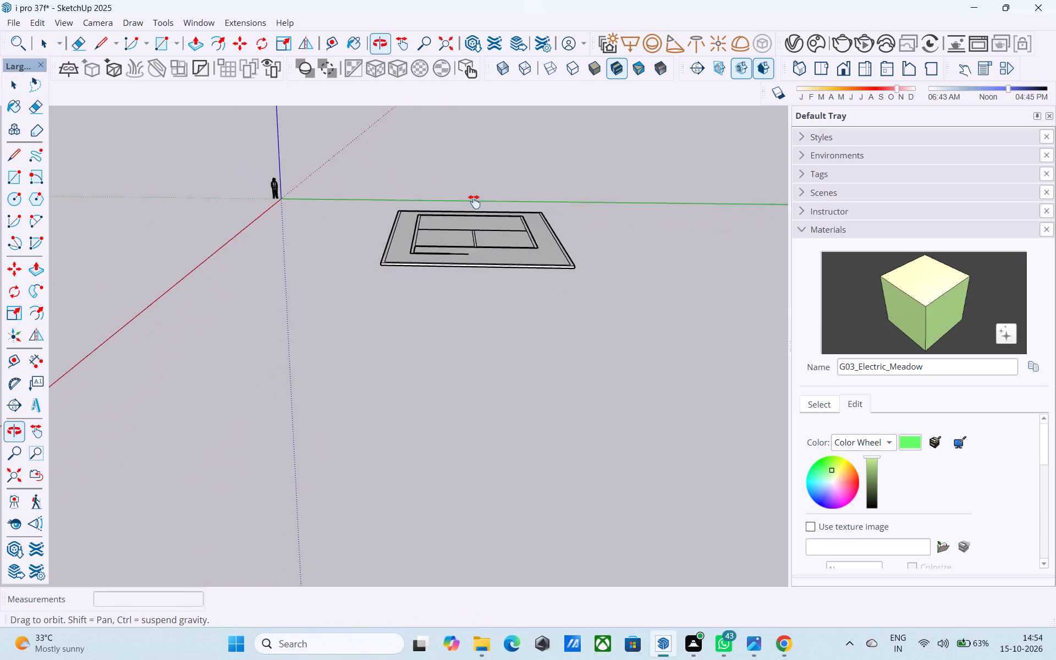
shift+middle_drag(474, 202, 428, 360)
scroll(430, 364, up, 13)
double_click(372, 320)
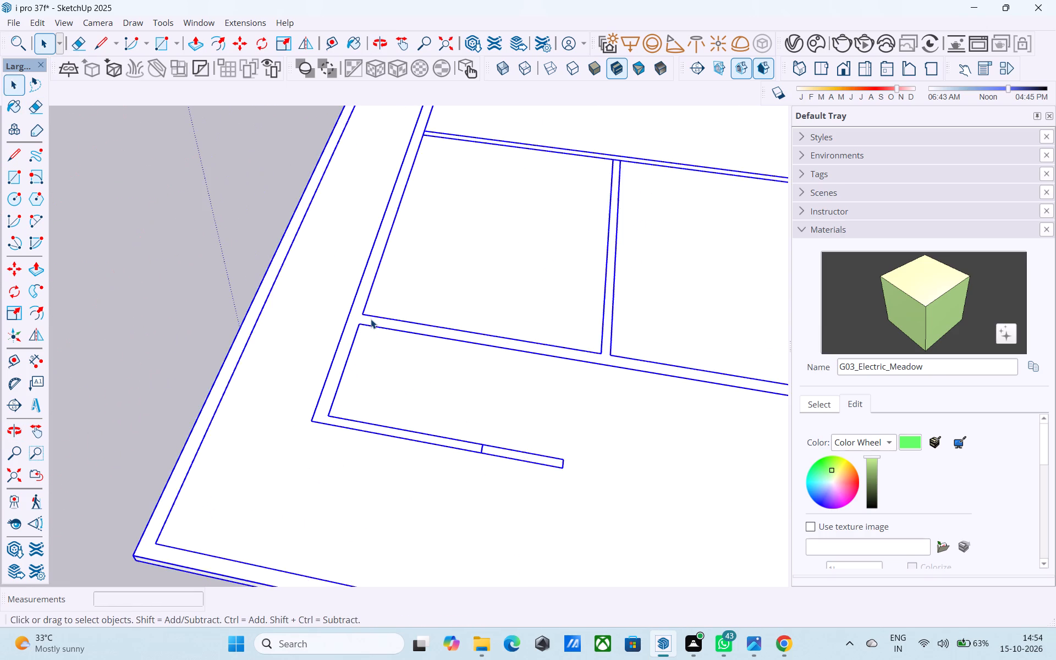
scroll(370, 318, up, 4)
double_click(360, 315)
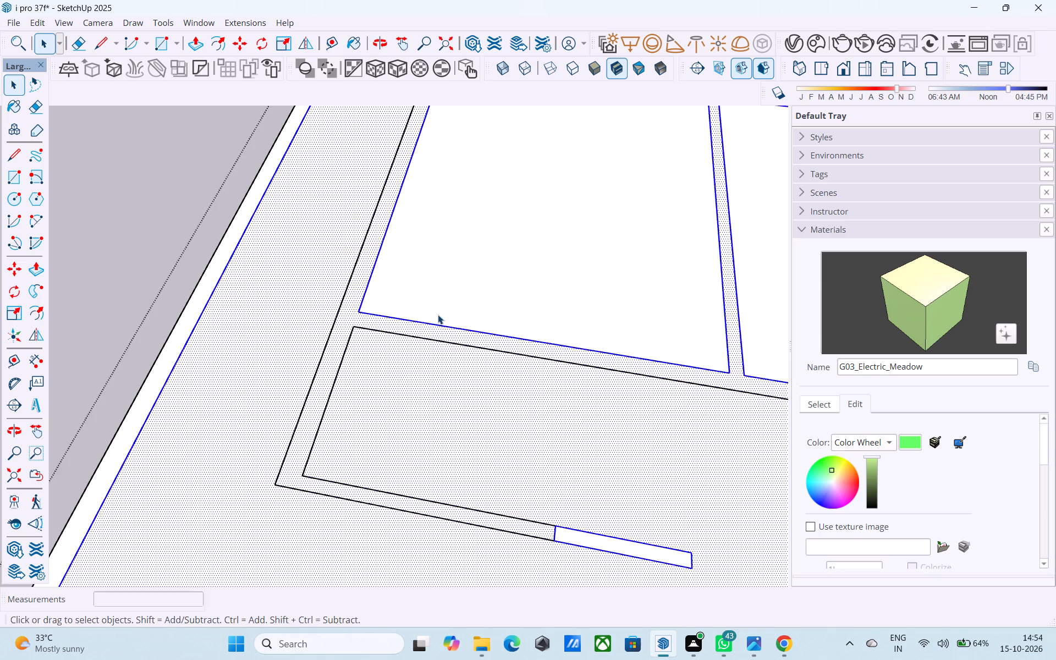
shift+middle_drag(477, 315, 387, 285)
middle_drag(346, 321, 400, 316)
scroll(394, 309, down, 8)
middle_drag(370, 332, 369, 332)
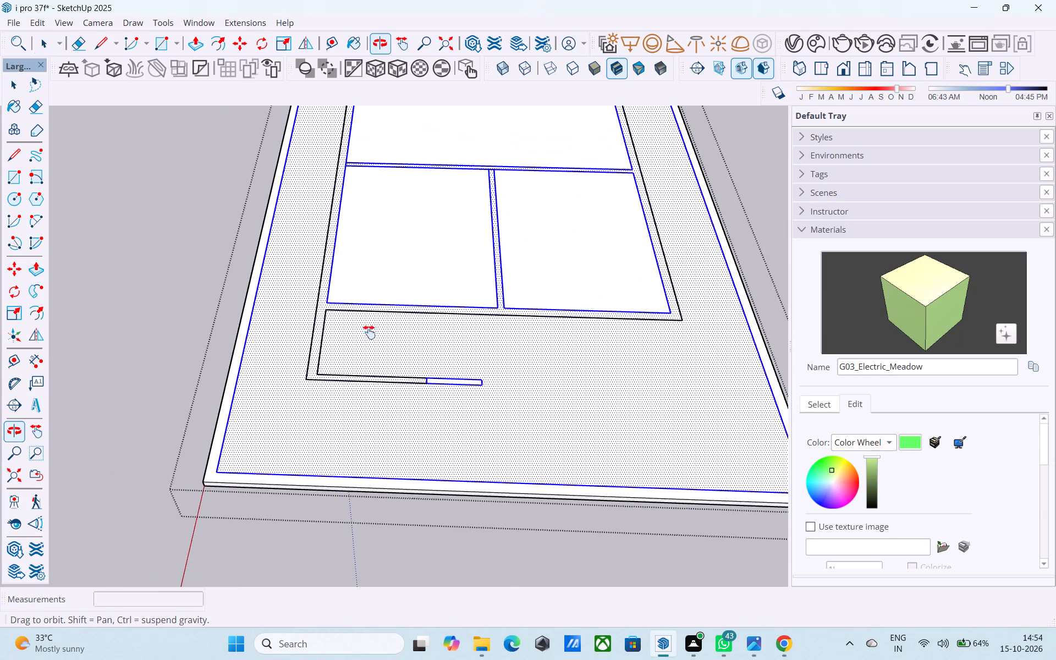
middle_drag(369, 332, 361, 387)
scroll(317, 377, up, 4)
click(320, 349)
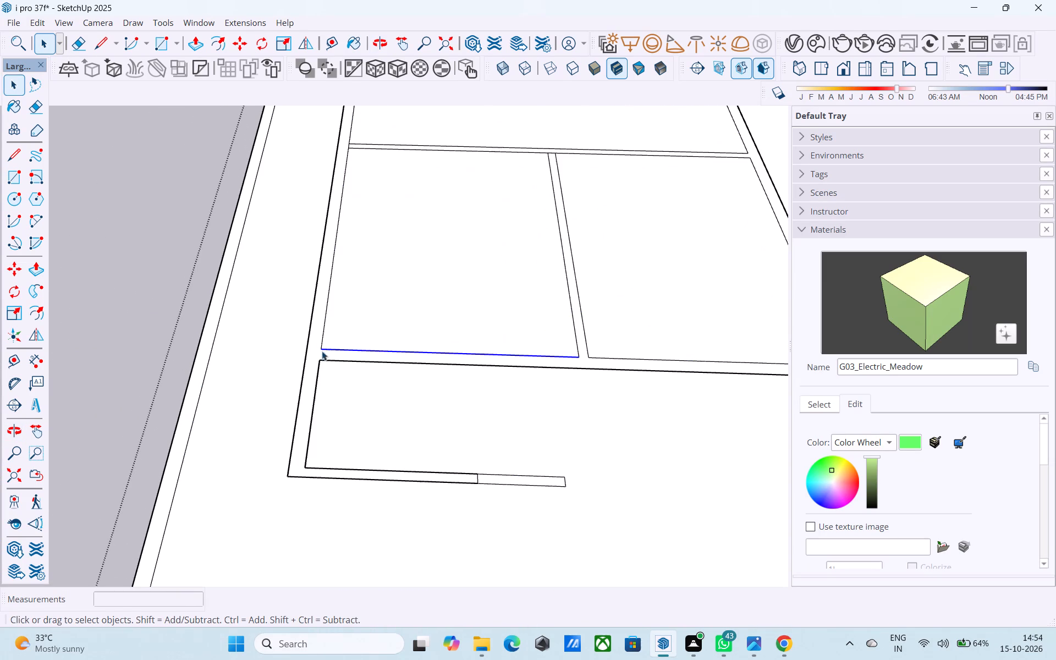
double_click(311, 362)
scroll(311, 362, down, 6)
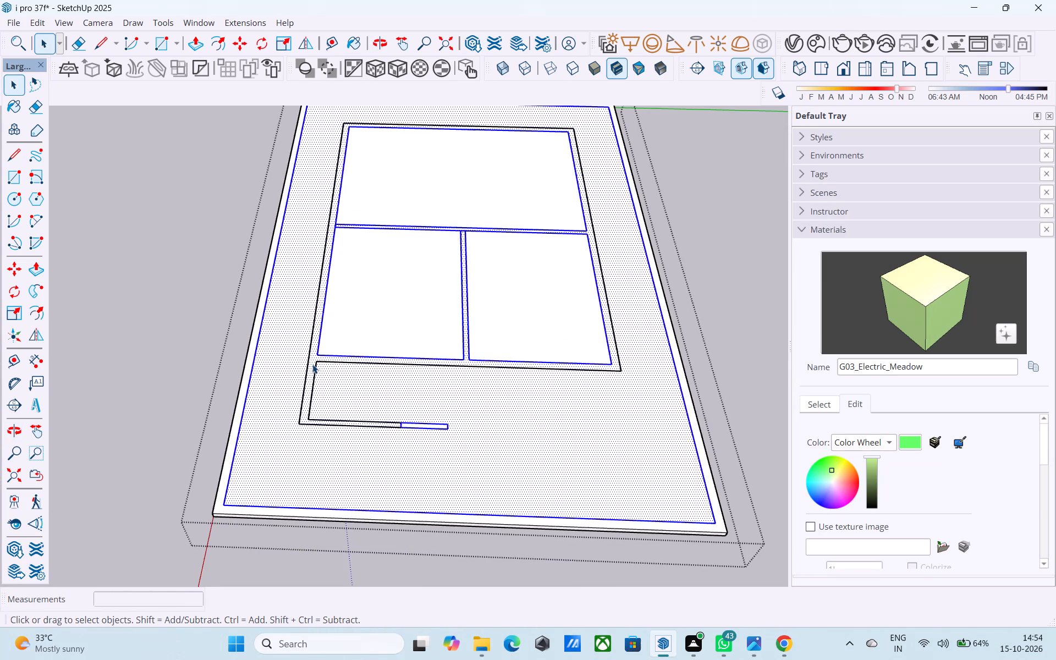
shift+middle_drag(312, 362, 312, 363)
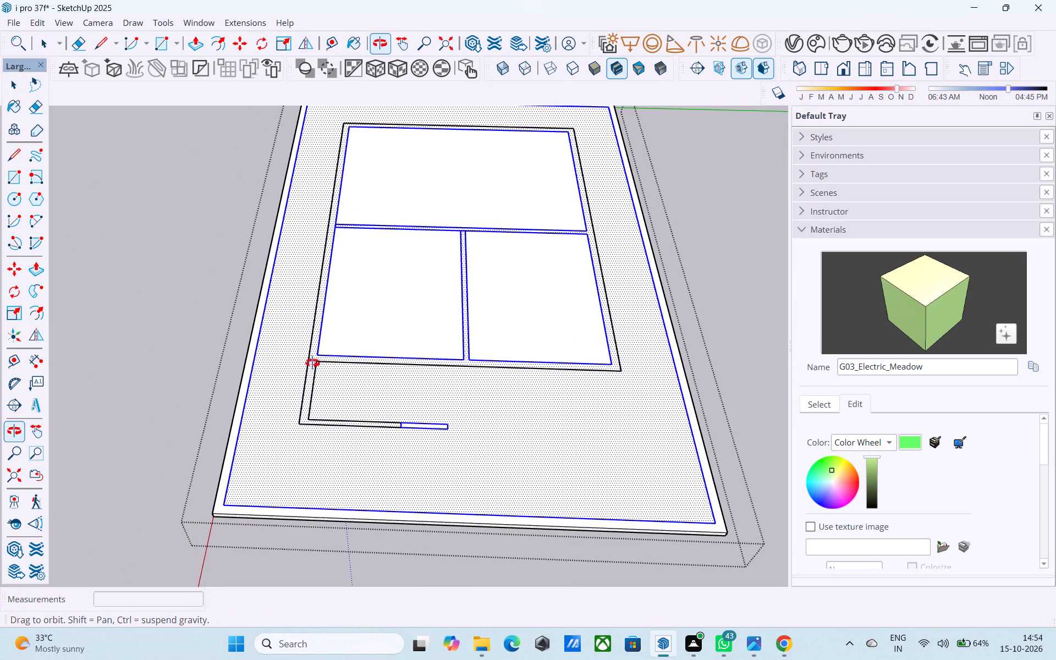
shift+middle_drag(312, 363, 313, 404)
scroll(310, 400, up, 3)
click(304, 380)
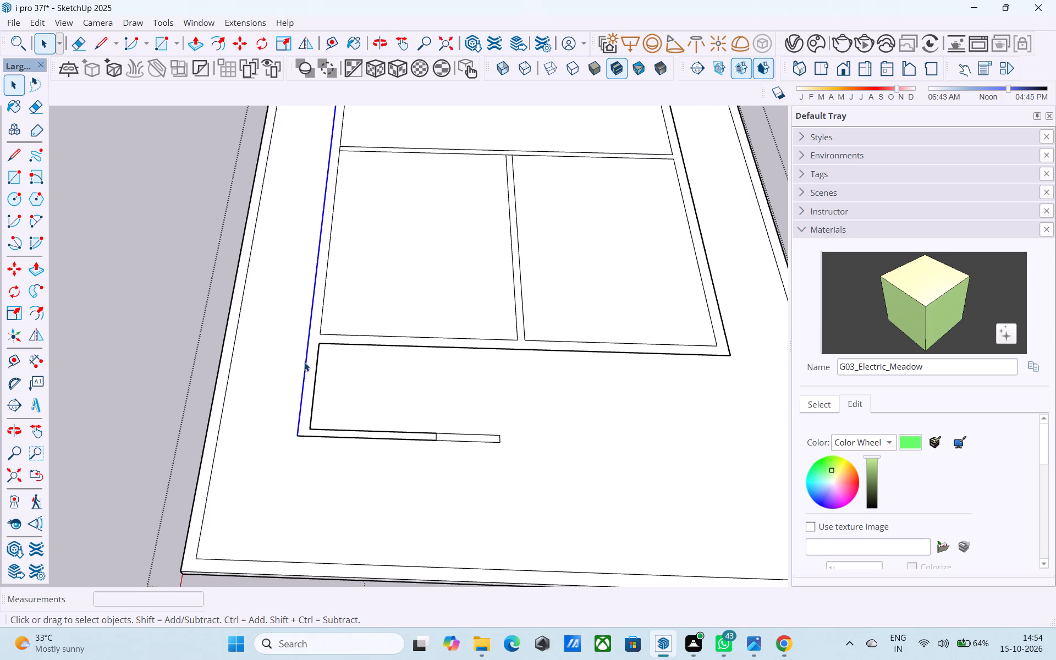
triple_click(304, 362)
click(305, 362)
click(327, 345)
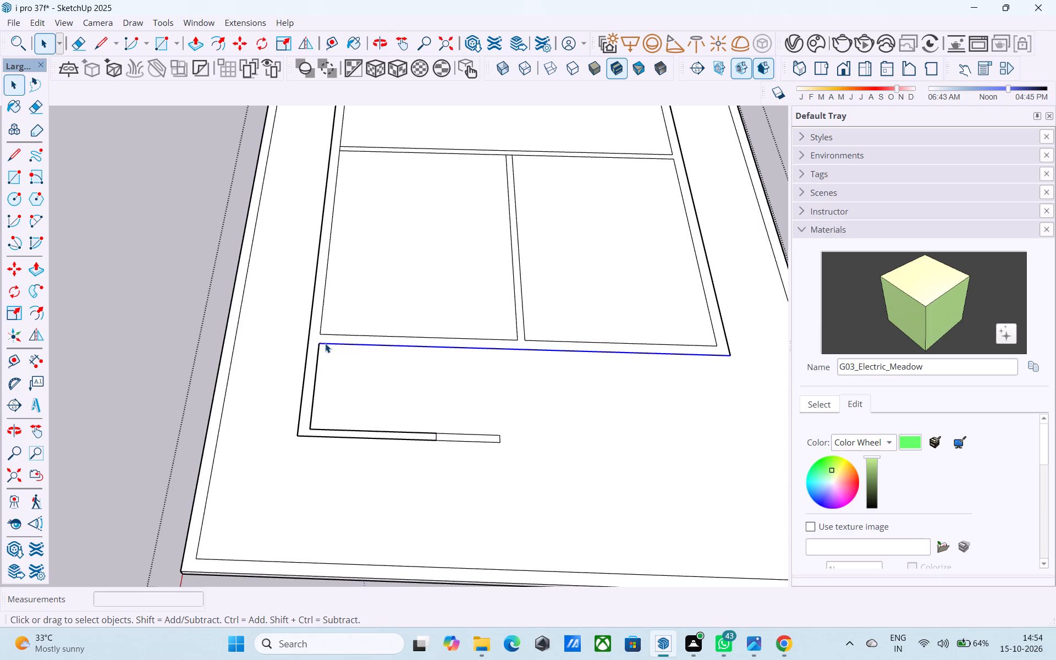
double_click(316, 337)
click(317, 360)
scroll(393, 342, down, 1)
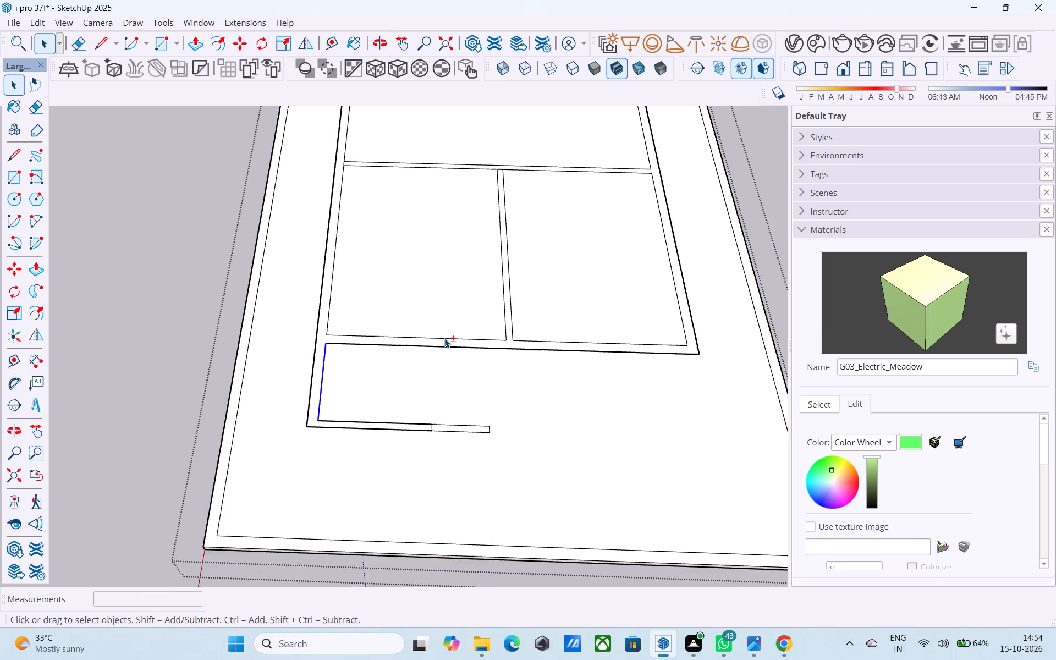
scroll(444, 338, down, 3)
shift+middle_drag(446, 337, 395, 475)
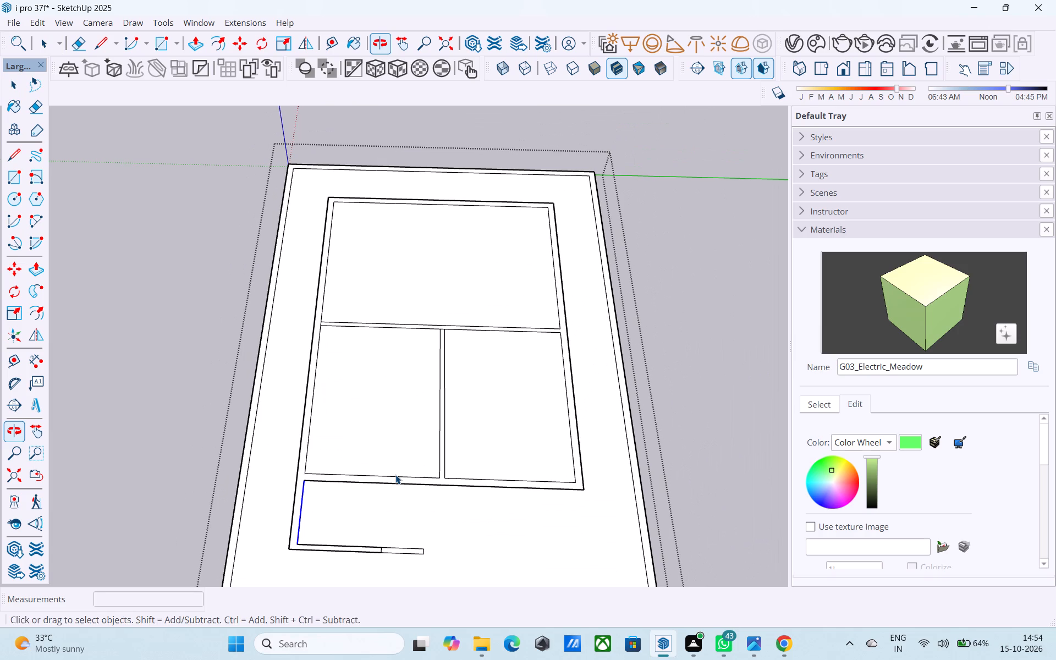
middle_drag(395, 474, 417, 338)
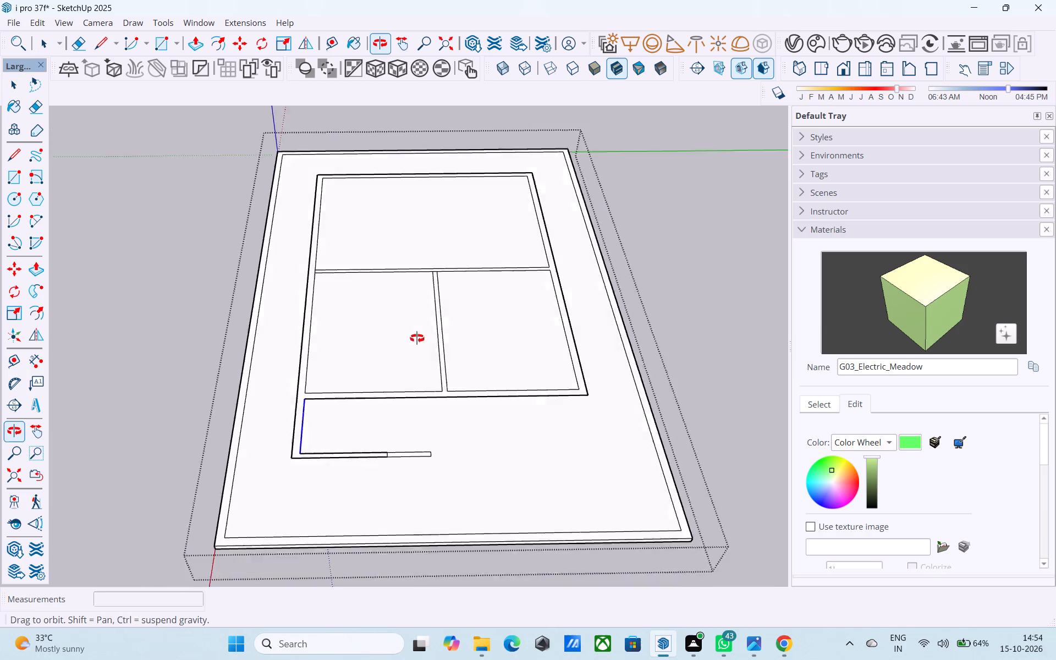
middle_drag(417, 338, 414, 441)
Check the dividing partition's junction with the outer wall for leftover segments and examine the extent of the adjoining face.
scroll(354, 287, up, 5)
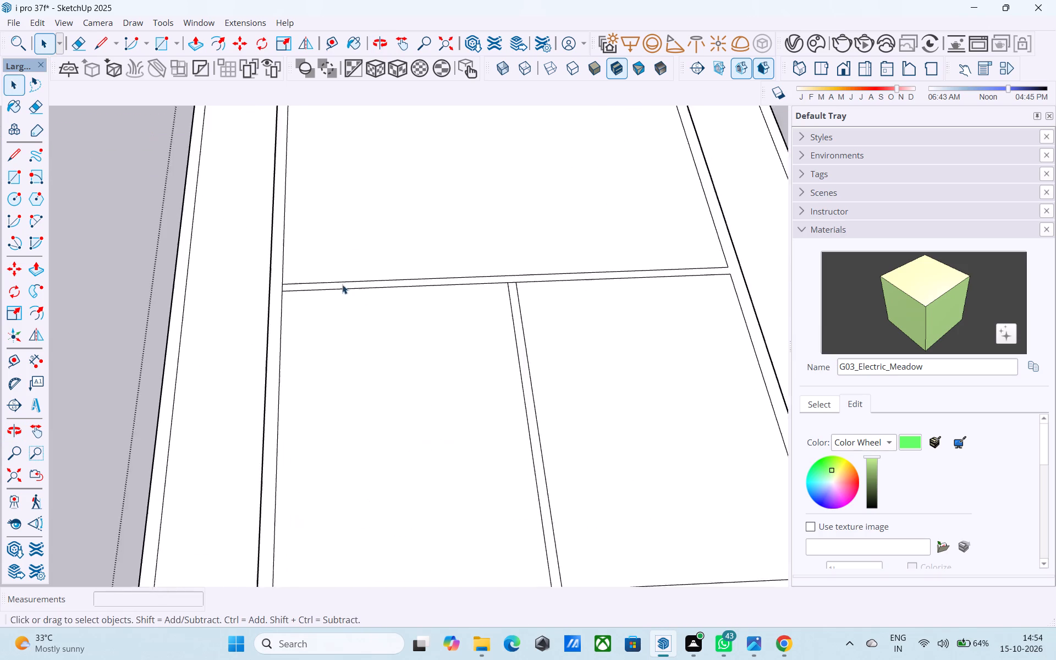
scroll(342, 284, up, 2)
key(e)
scroll(331, 283, up, 9)
drag(242, 285, 237, 282)
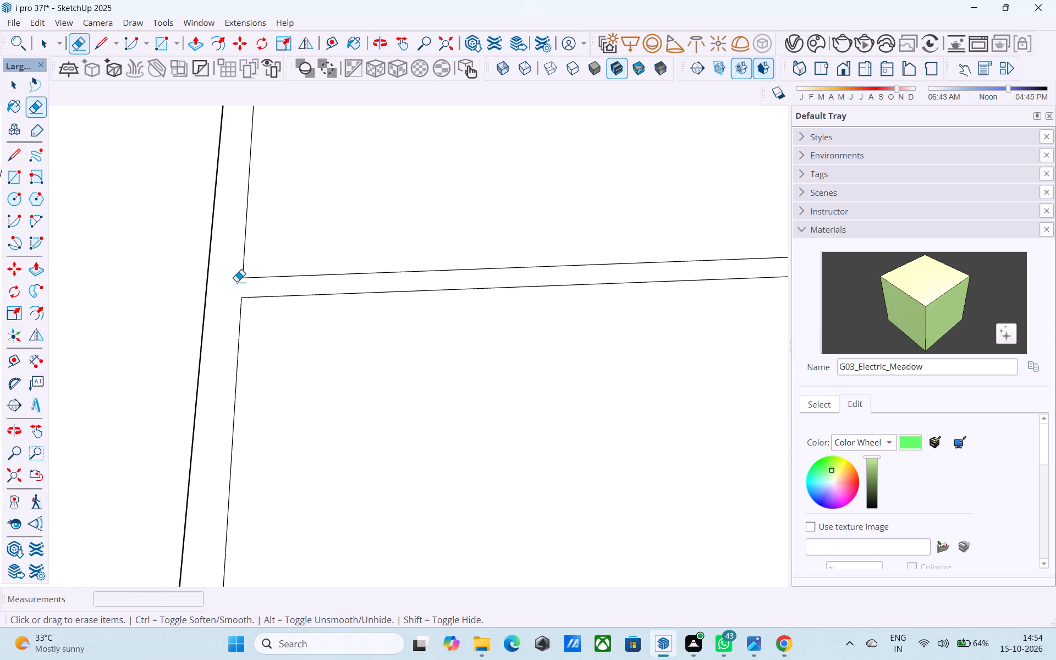
key(space)
double_click(237, 282)
scroll(235, 273, down, 19)
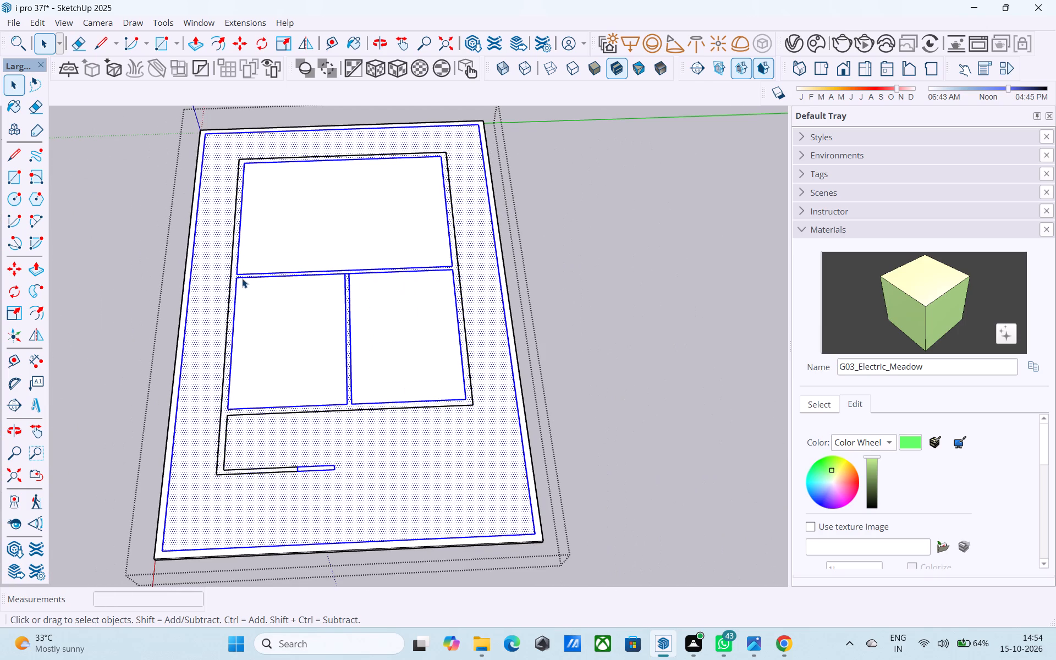
Draw a 38' 6" by 28' 6" rectangle over the house's outer wall outline, from one outer corner to the opposite one.
key(r)
scroll(244, 150, up, 3)
click(239, 163)
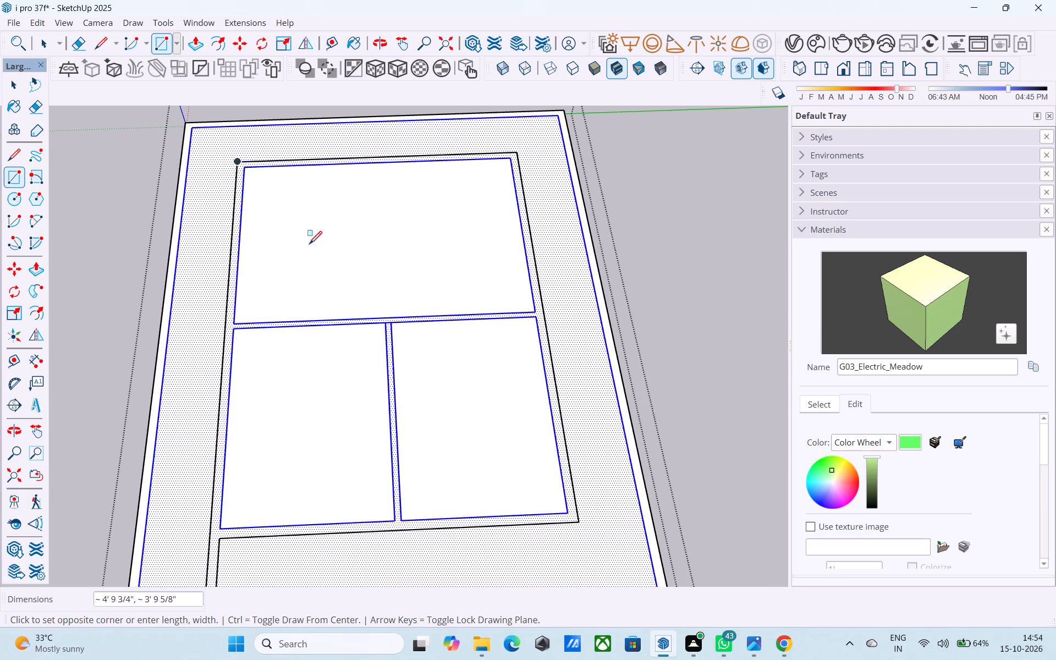
click(577, 520)
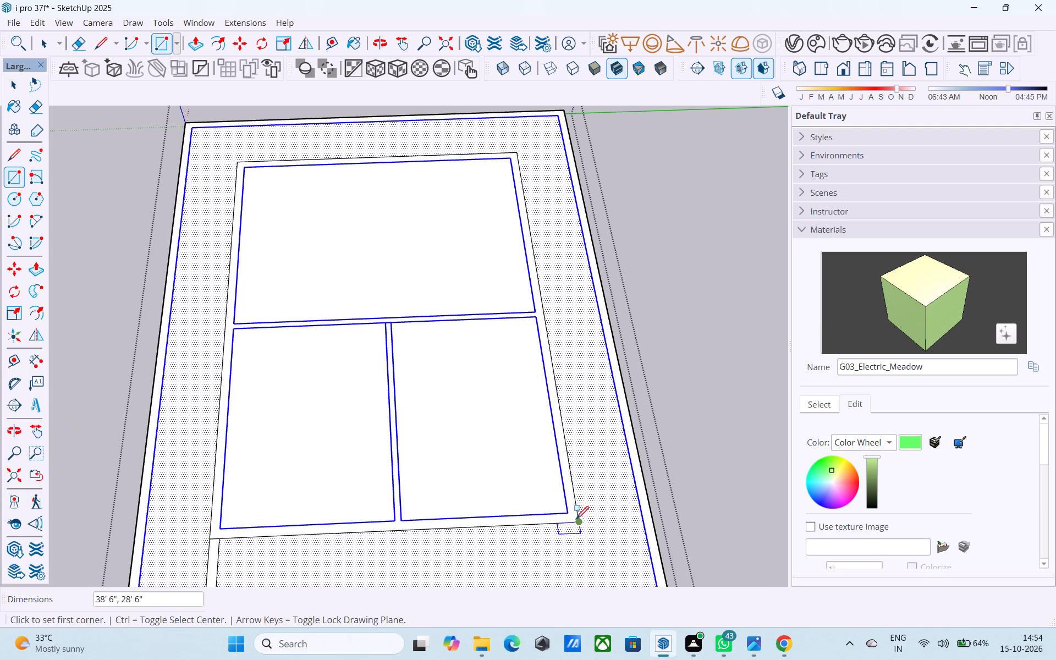
scroll(430, 388, down, 5)
key(space)
Delete the faces of the two smaller rooms on both sides of the cross partition.
scroll(327, 407, up, 6)
click(280, 404)
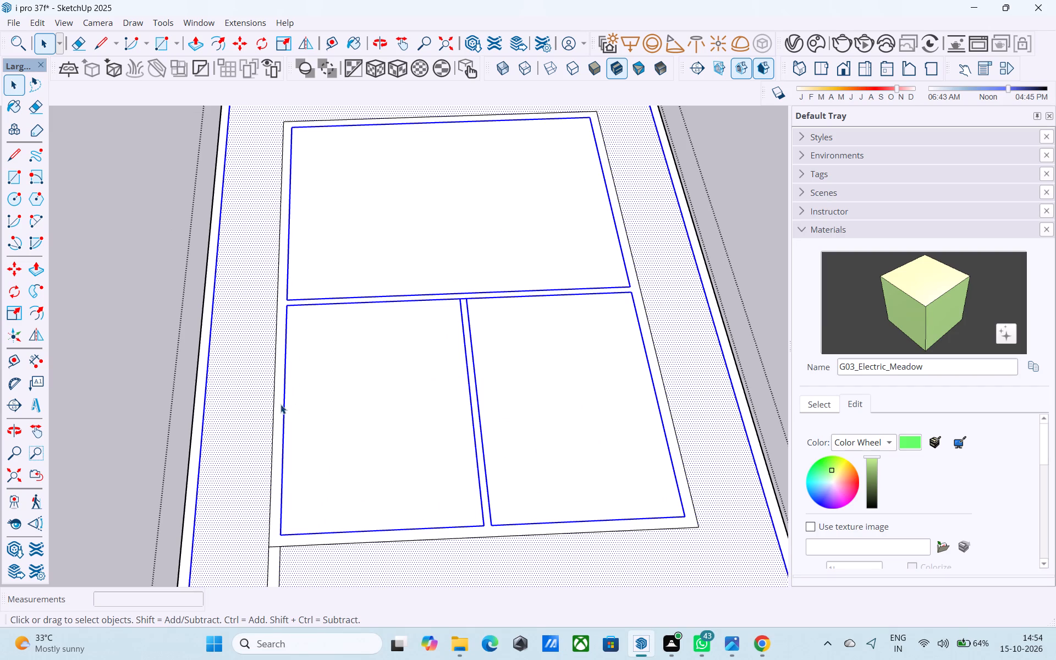
click(279, 399)
click(393, 418)
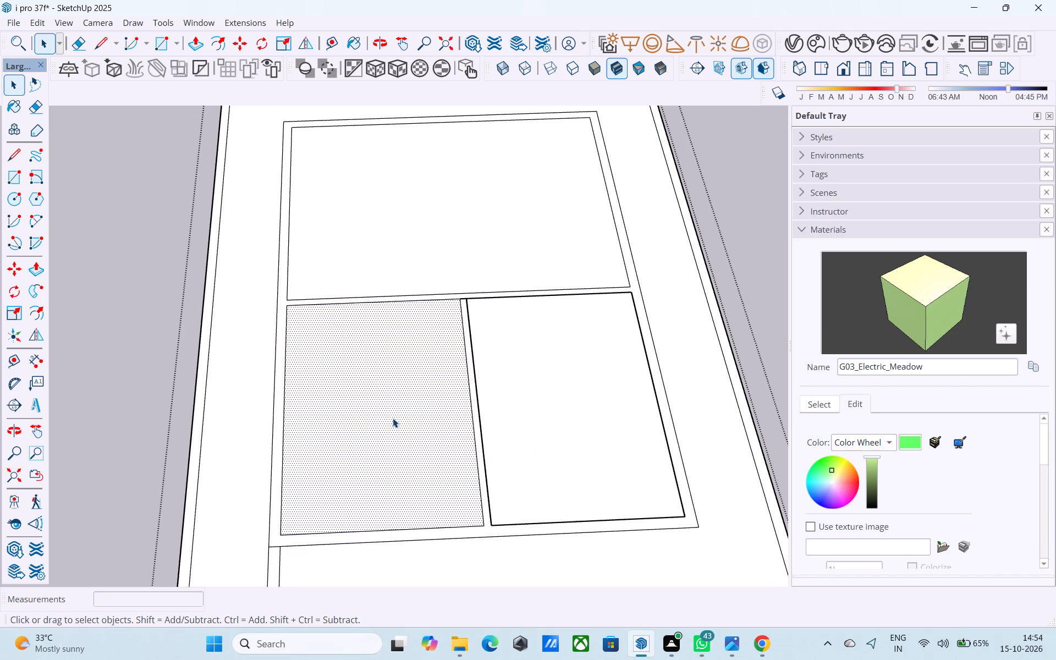
key(Delete)
click(601, 397)
key(Delete)
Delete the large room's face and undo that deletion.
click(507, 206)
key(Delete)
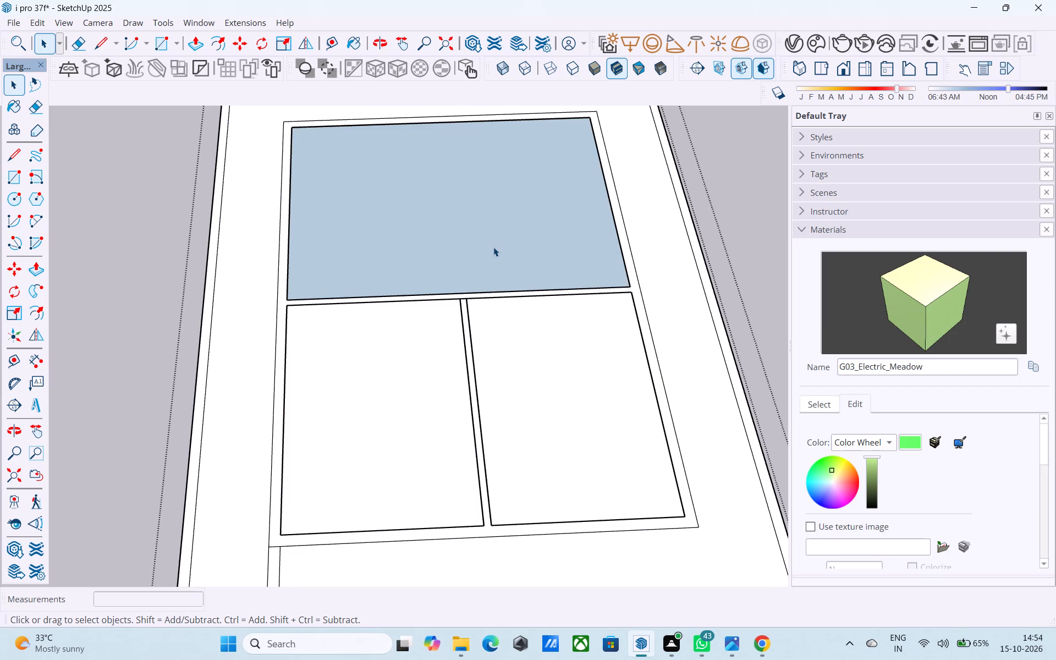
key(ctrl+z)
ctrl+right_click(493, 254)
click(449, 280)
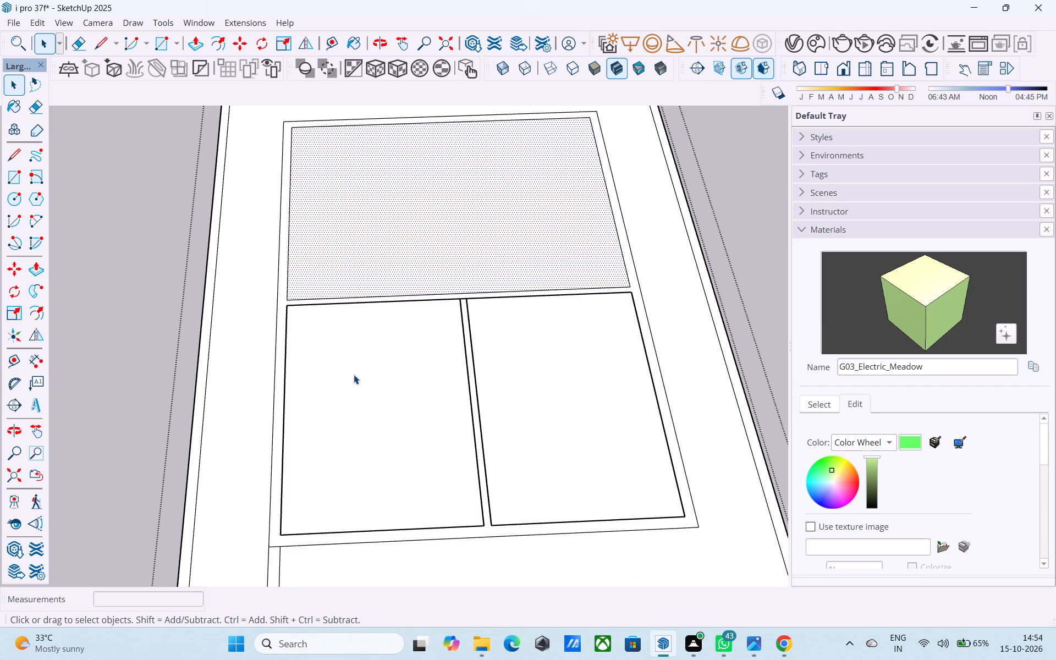
Draw a rectangle over the smaller room next to the front strip, from its inner corner to the opposite inner corner.
click(278, 372)
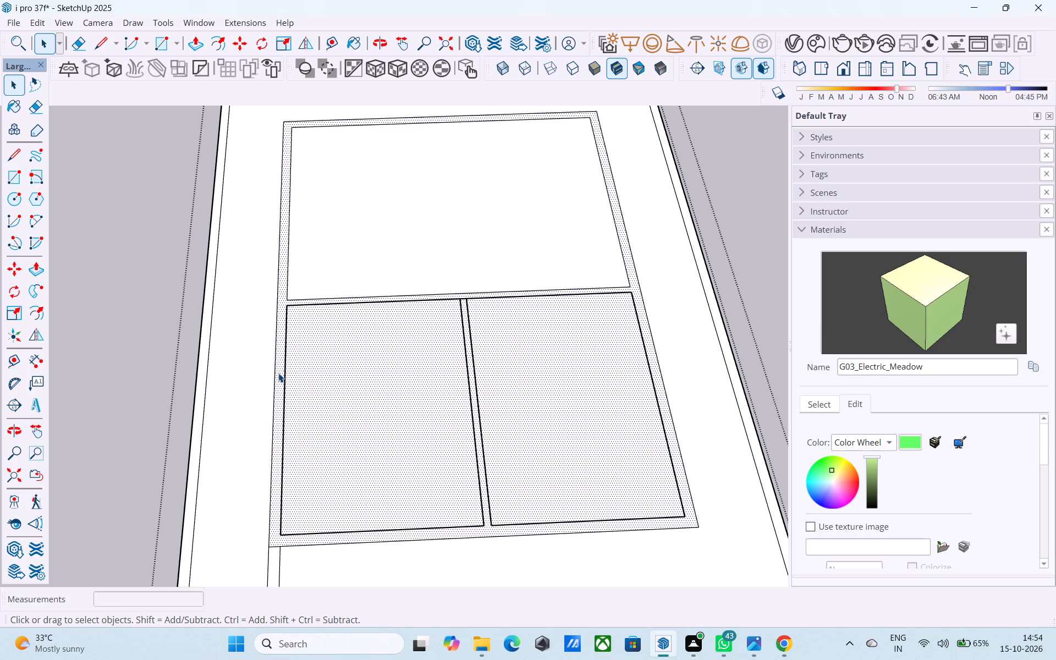
key(r)
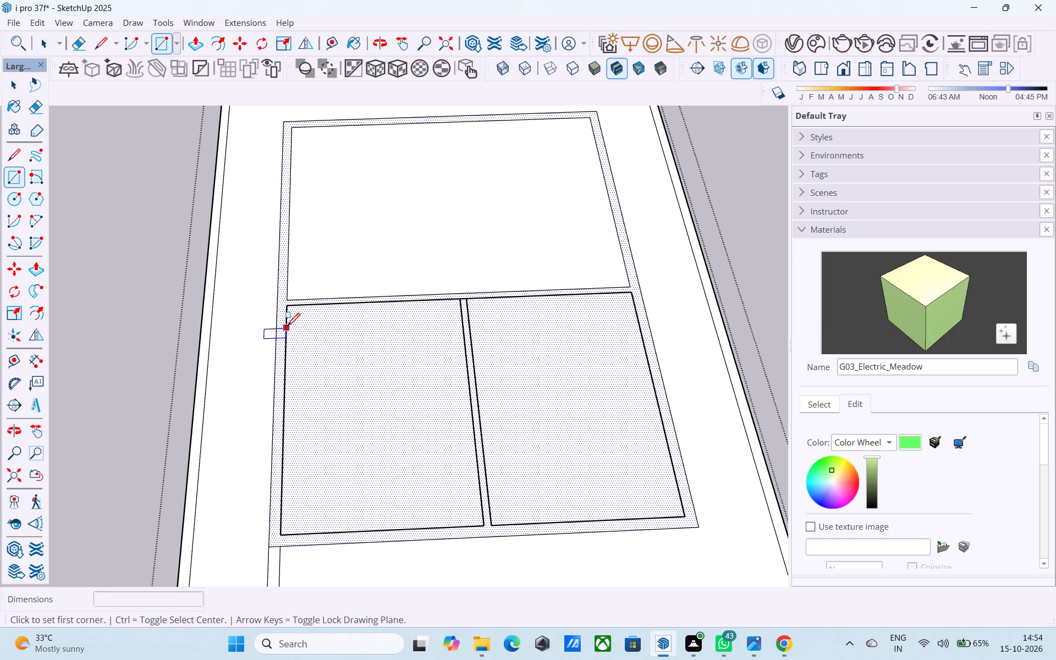
click(289, 307)
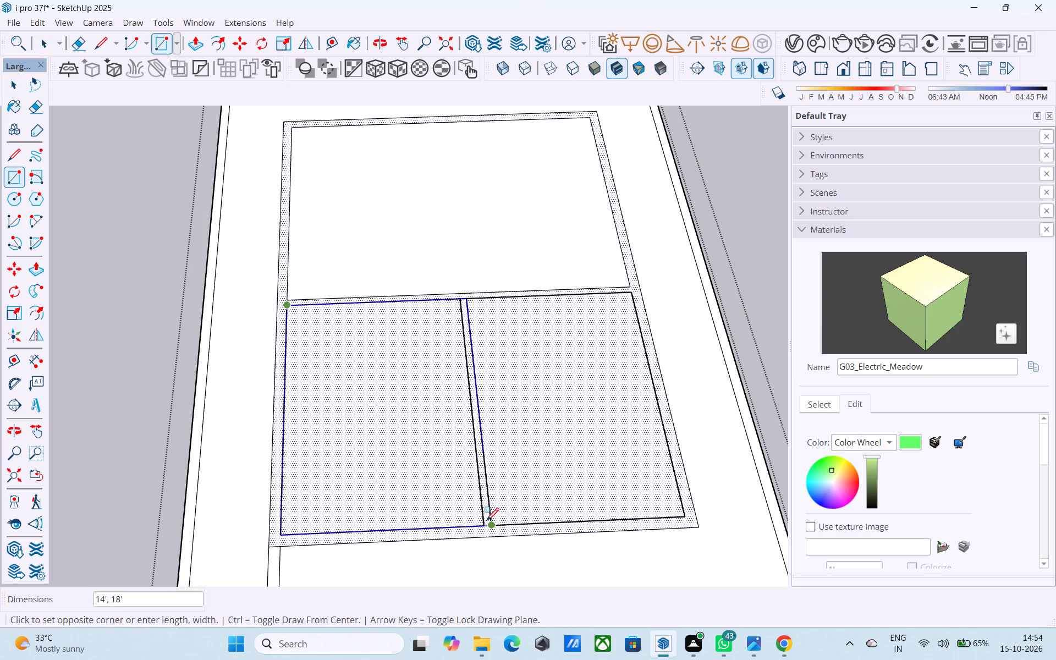
click(481, 524)
Check the cross partition's junction with the dividing partition for leftover segments and examine the extent of the wall face.
key(e)
scroll(472, 316, up, 3)
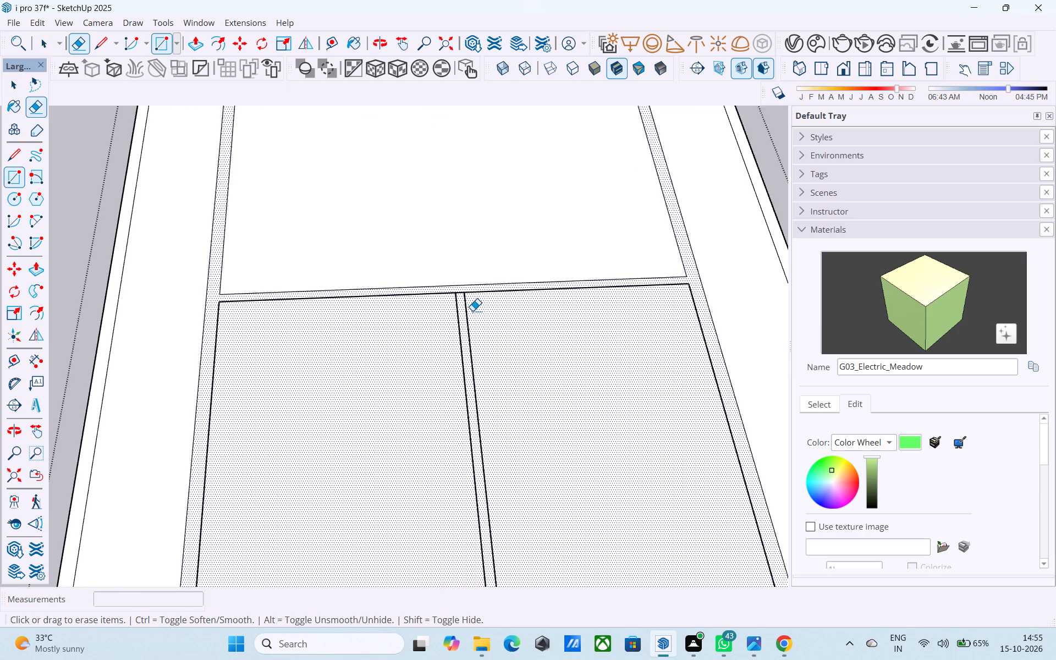
scroll(472, 311, up, 6)
scroll(468, 304, down, 1)
scroll(468, 303, up, 1)
drag(447, 283, 449, 278)
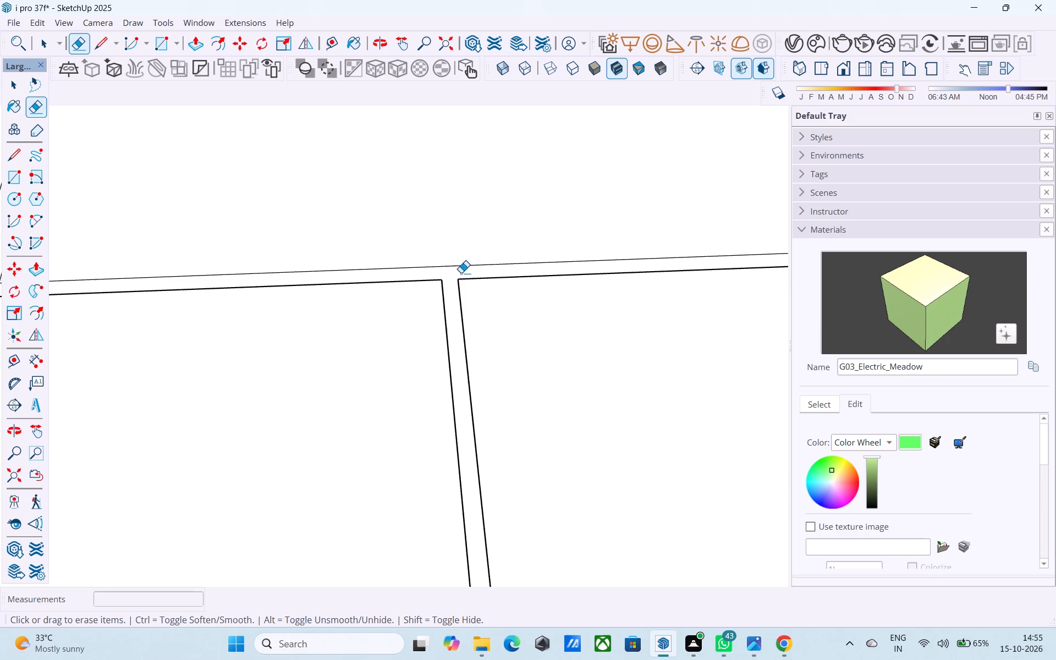
scroll(466, 268, down, 15)
key(space)
click(452, 287)
click(428, 331)
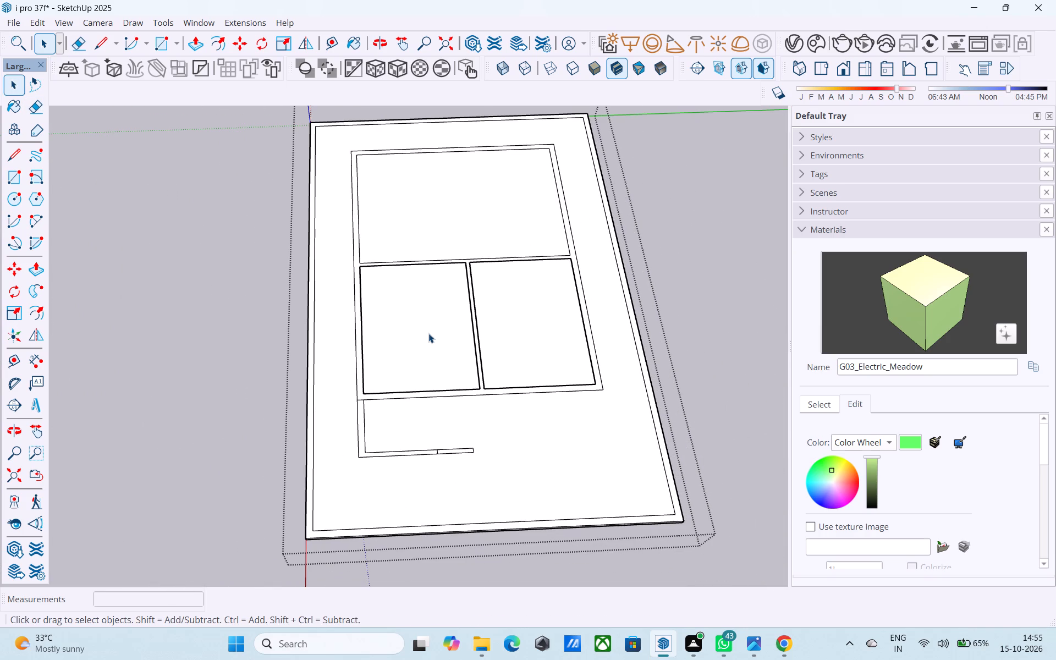
click(511, 321)
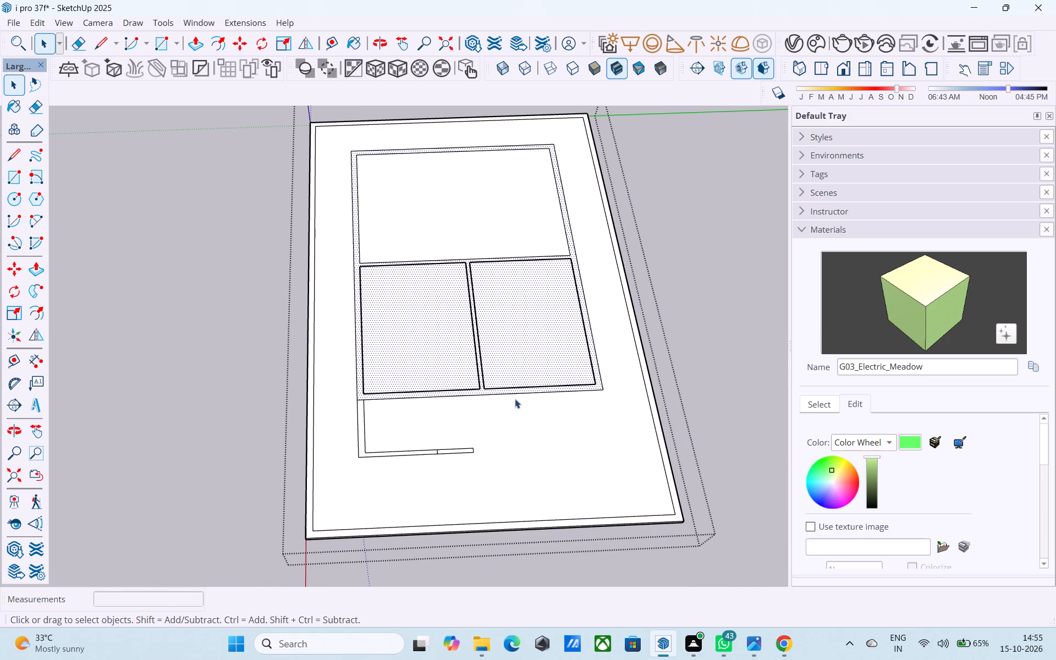
Erase the partition lines inside the house, leaving only the inner edges of the outer walls.
middle_drag(495, 431, 213, 466)
middle_drag(428, 404, 667, 403)
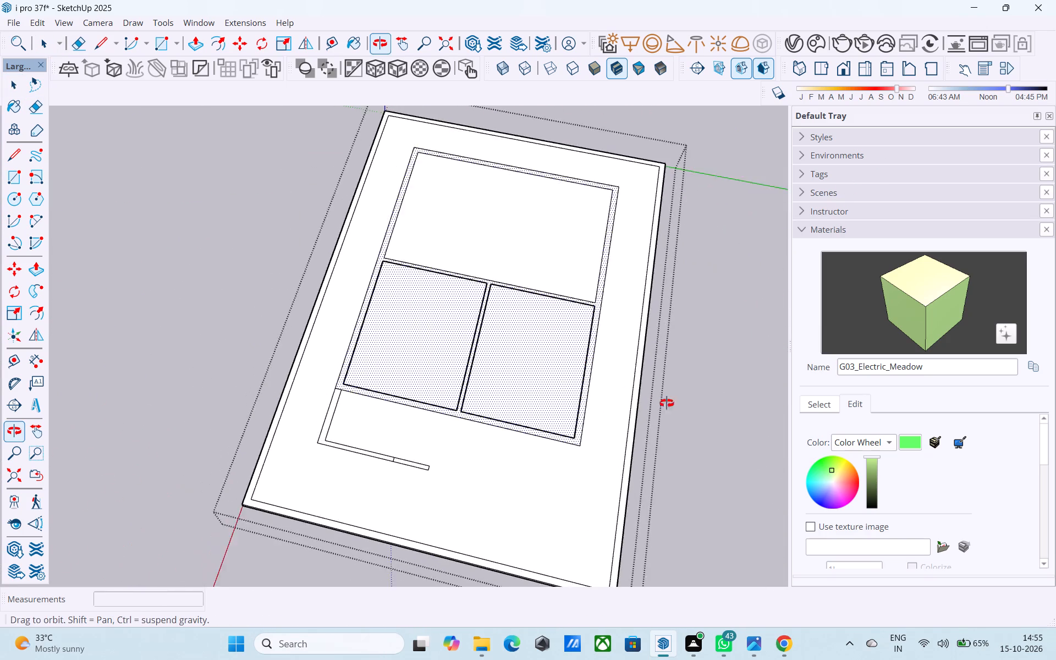
middle_drag(667, 403, 762, 383)
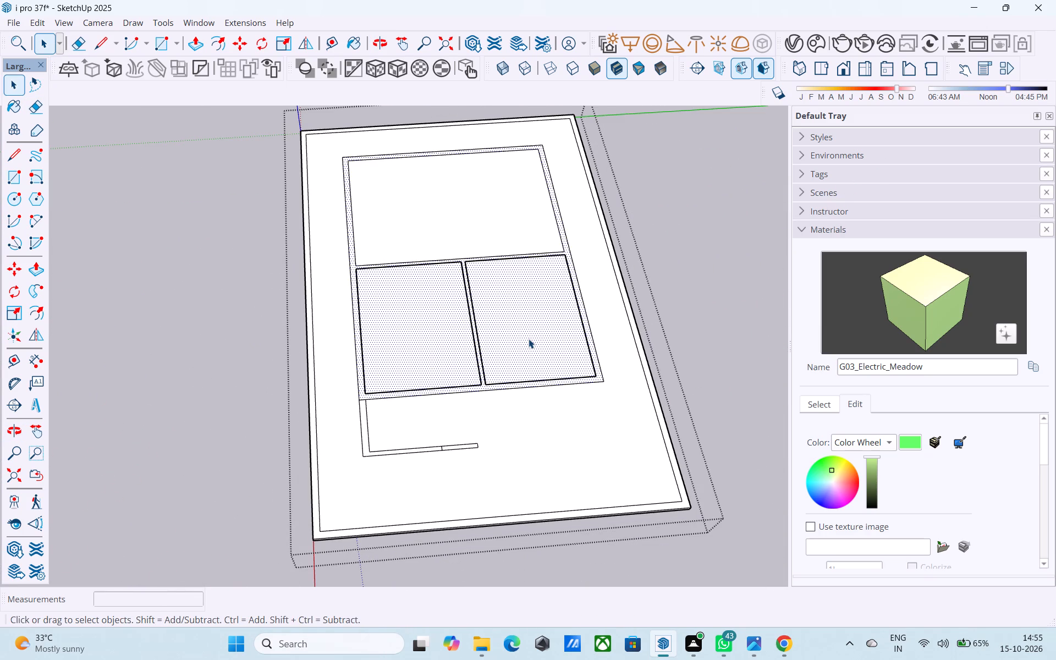
scroll(507, 329, up, 3)
scroll(503, 323, down, 2)
key(e)
drag(399, 230, 419, 289)
drag(464, 282, 472, 323)
drag(517, 294, 478, 336)
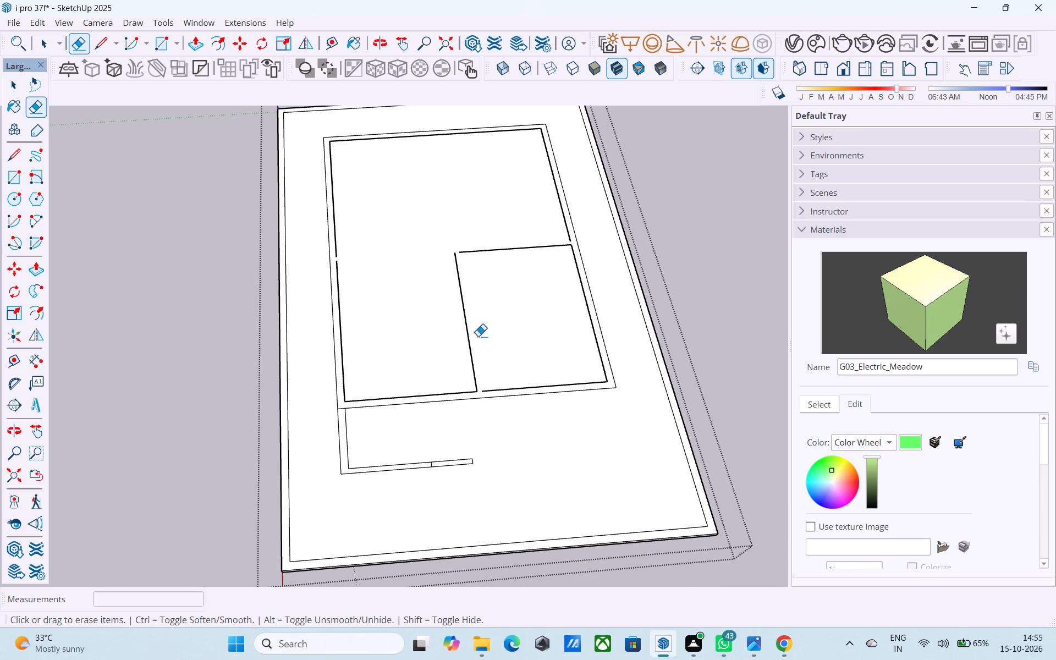
drag(478, 336, 481, 342)
drag(481, 275, 463, 314)
drag(538, 190, 512, 256)
Retrace the outer walls' inner edges along both 37' sides and the front side to close the gaps, and check the enclosed floor face.
key(l)
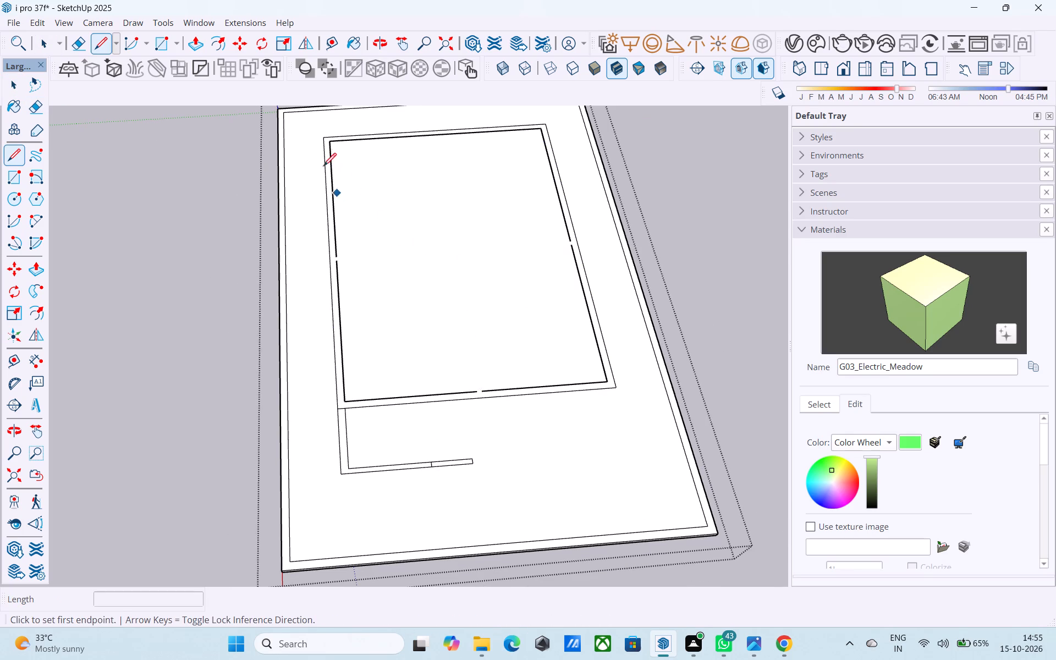
scroll(324, 142, up, 3)
click(331, 147)
scroll(332, 150, down, 3)
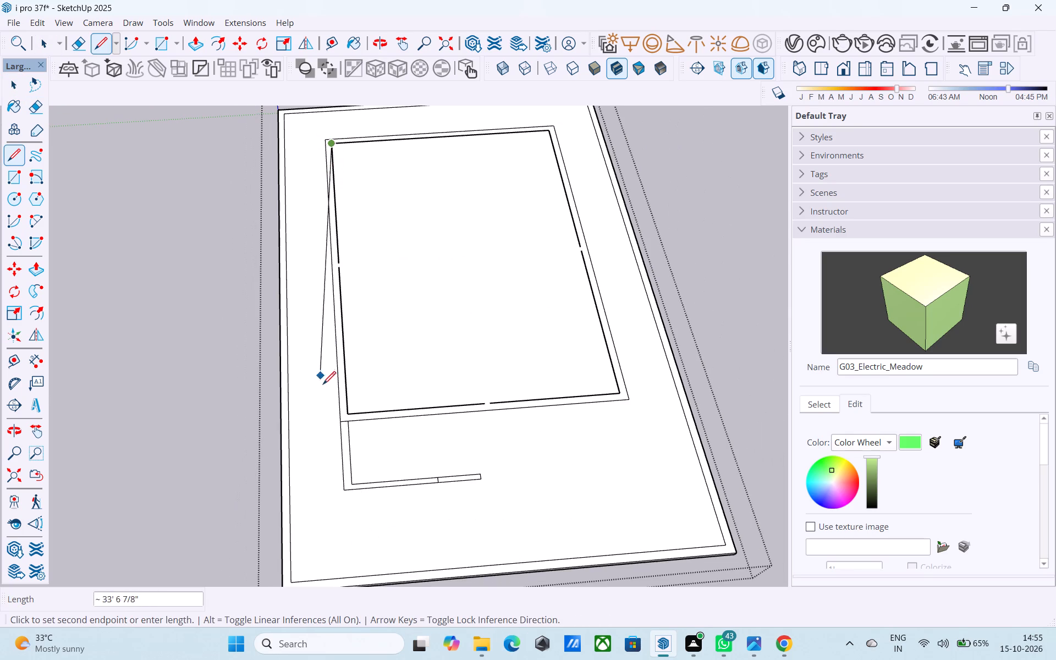
click(350, 414)
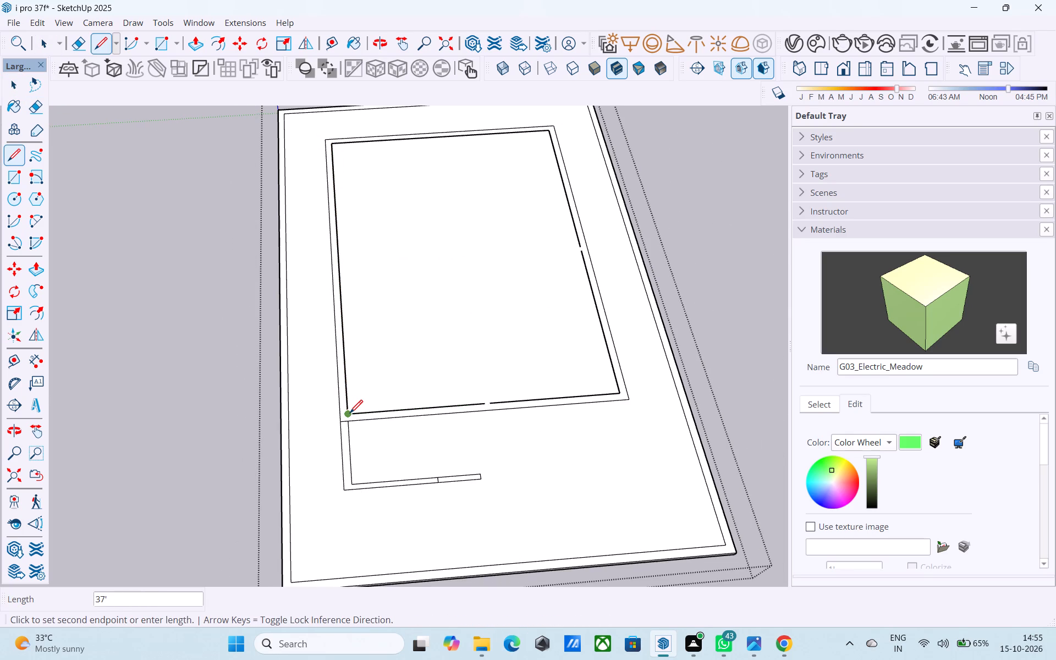
click(348, 416)
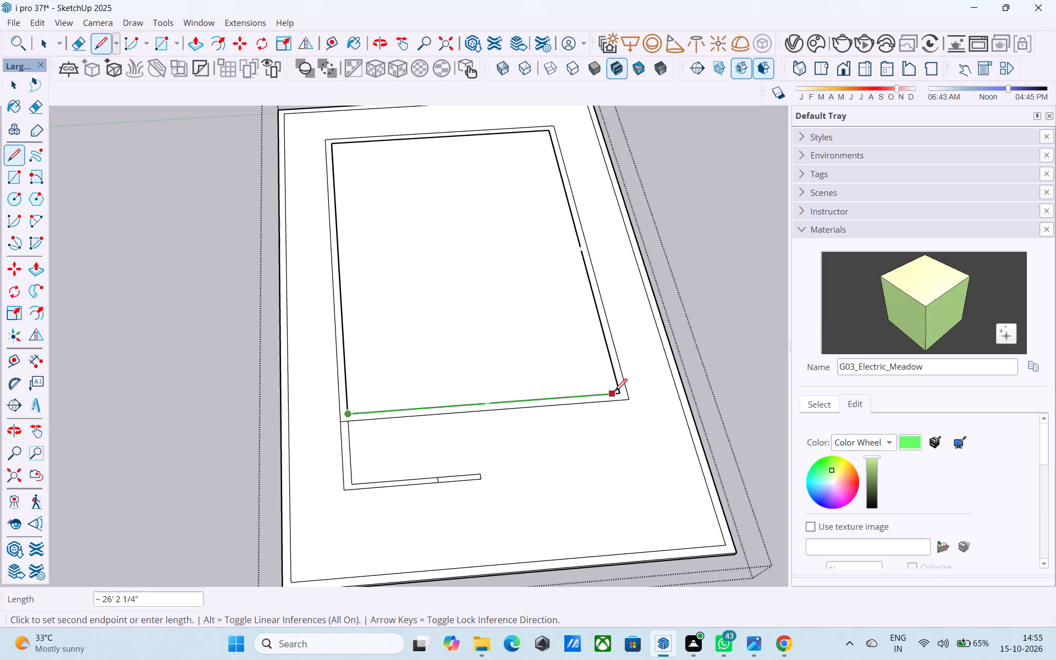
click(619, 392)
click(619, 392)
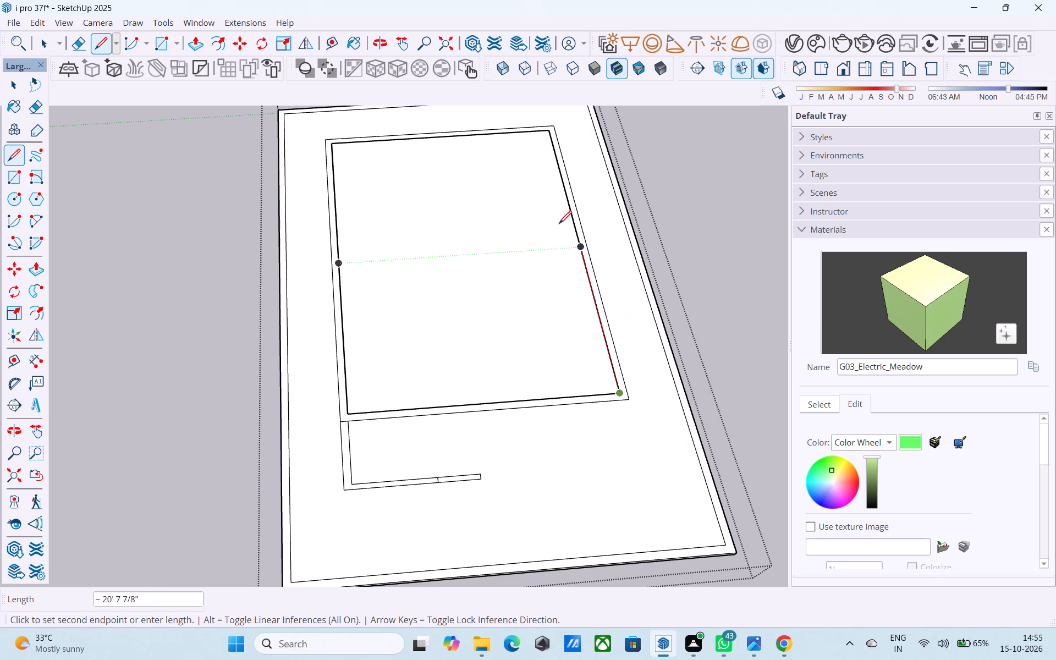
click(551, 133)
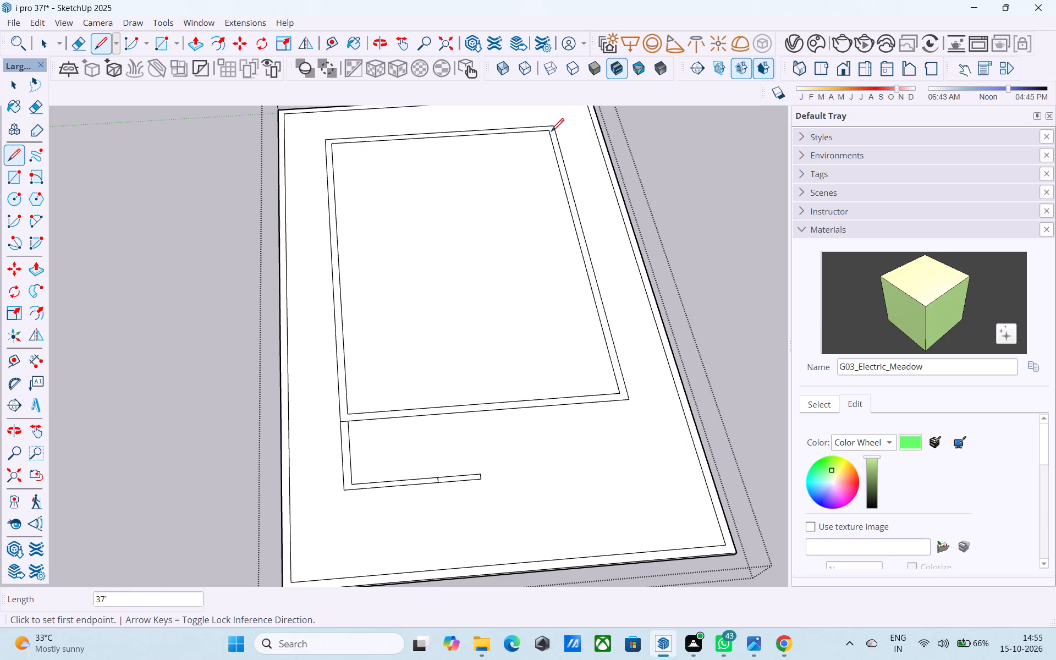
key(space)
click(449, 207)
Draw a 37' lengthwise line between the midpoints of the short inner edges and copy it 6" aside for a partition.
key(l)
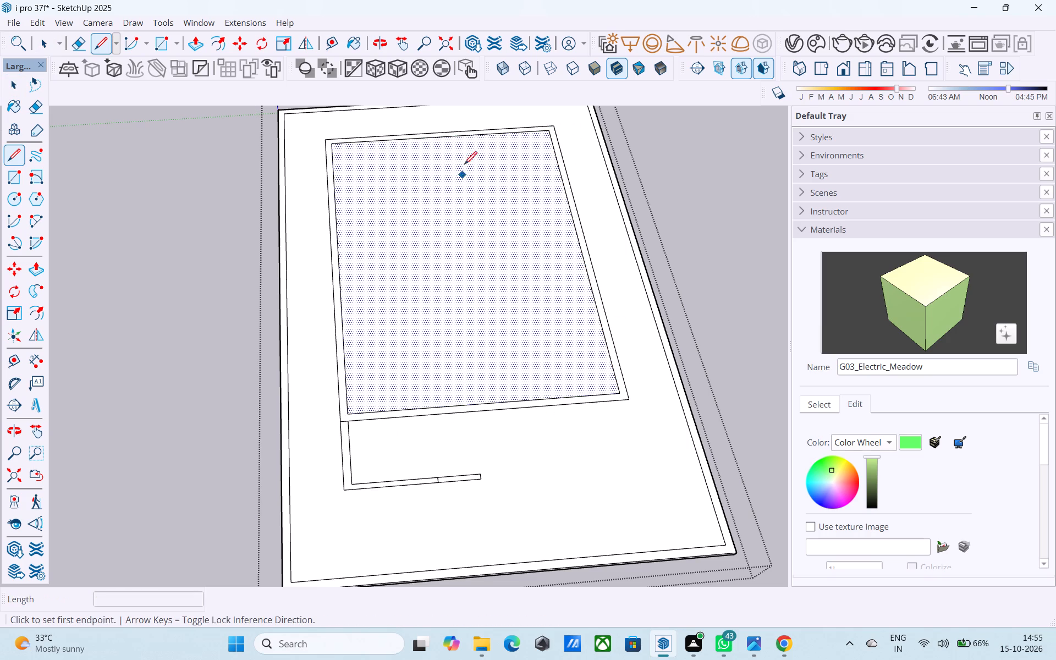
click(442, 139)
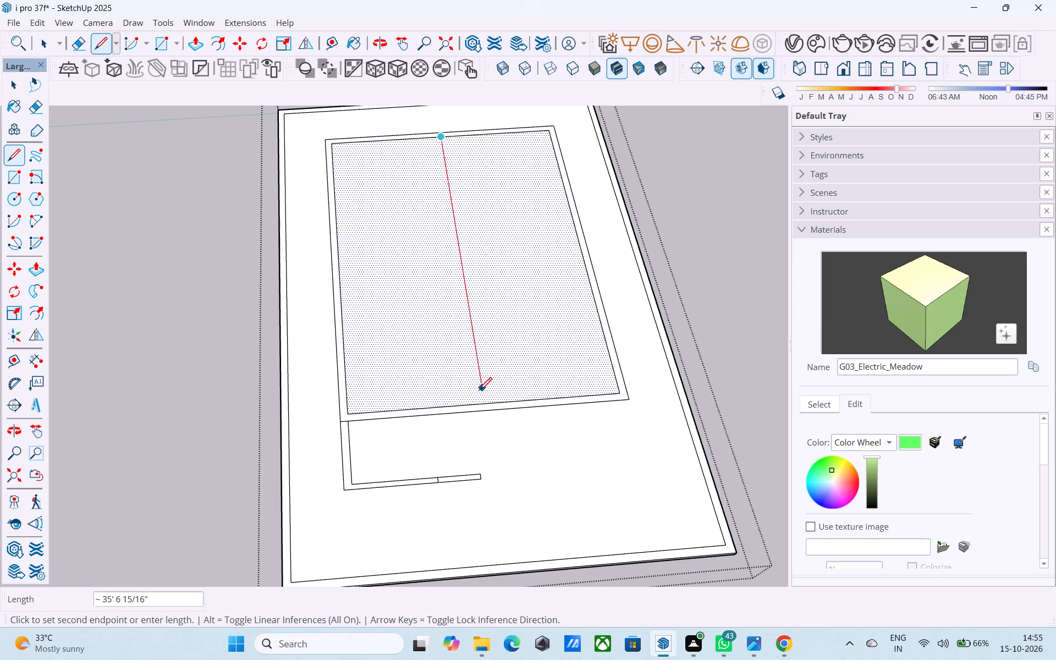
click(485, 403)
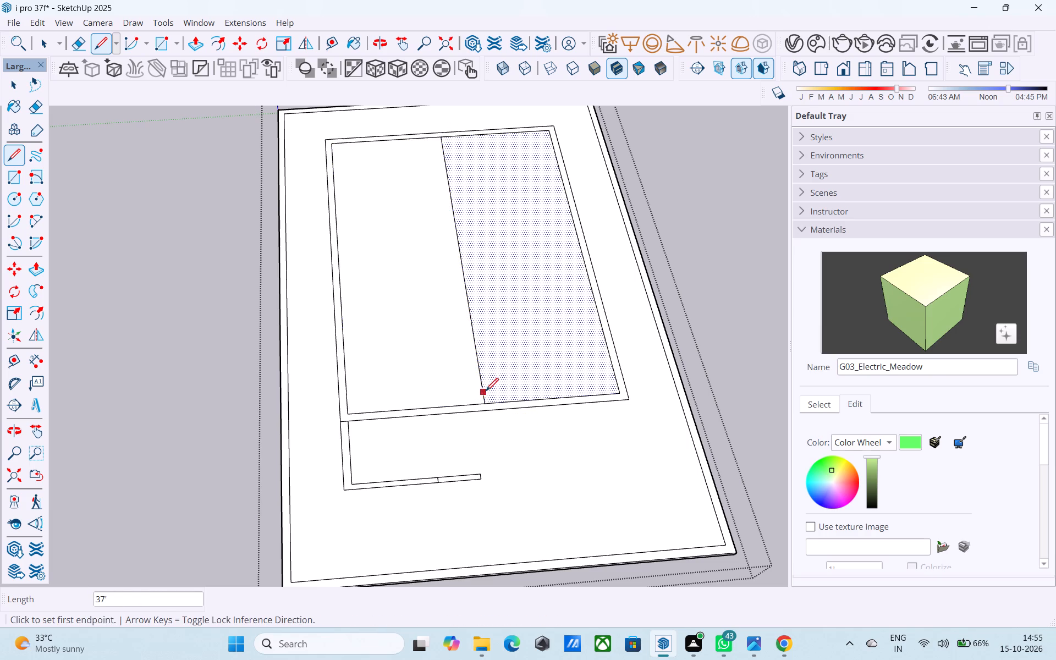
key(space)
click(482, 388)
key(m)
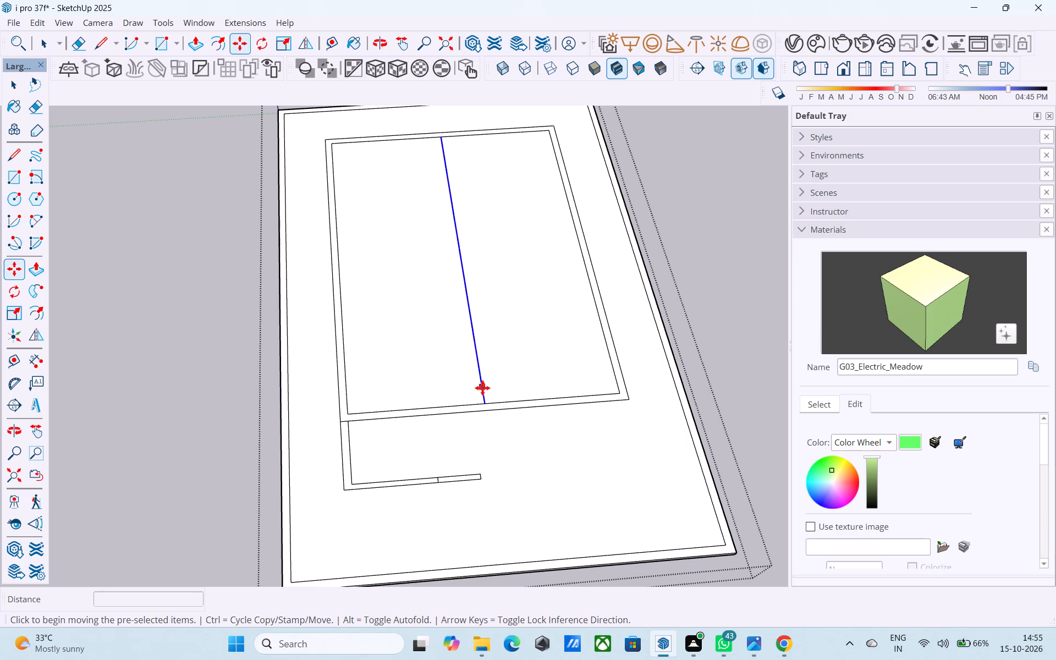
click(483, 404)
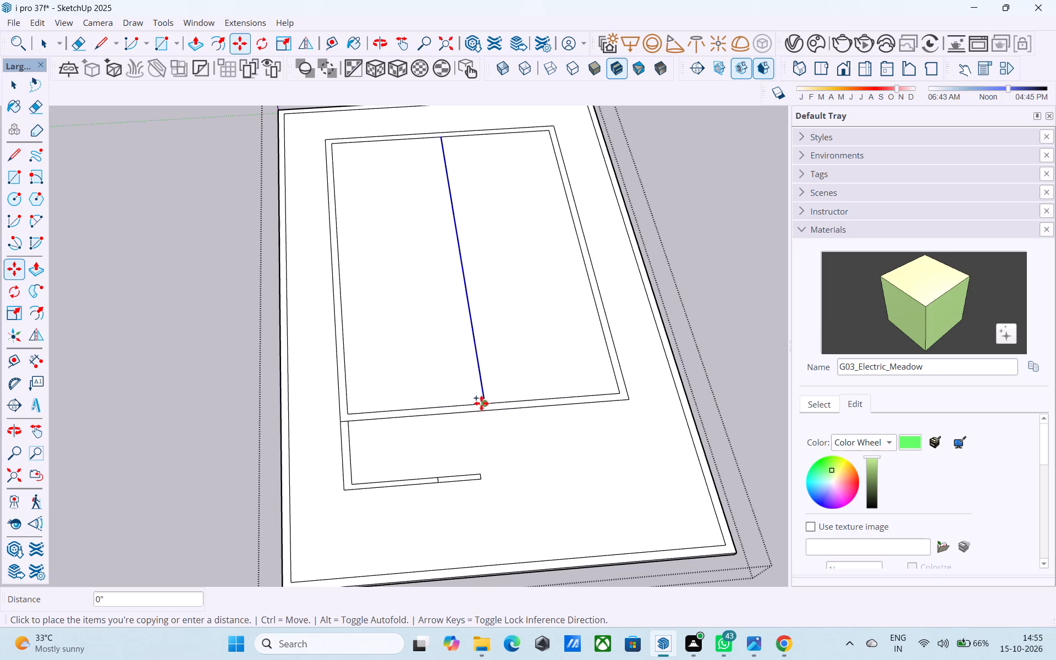
key(6)
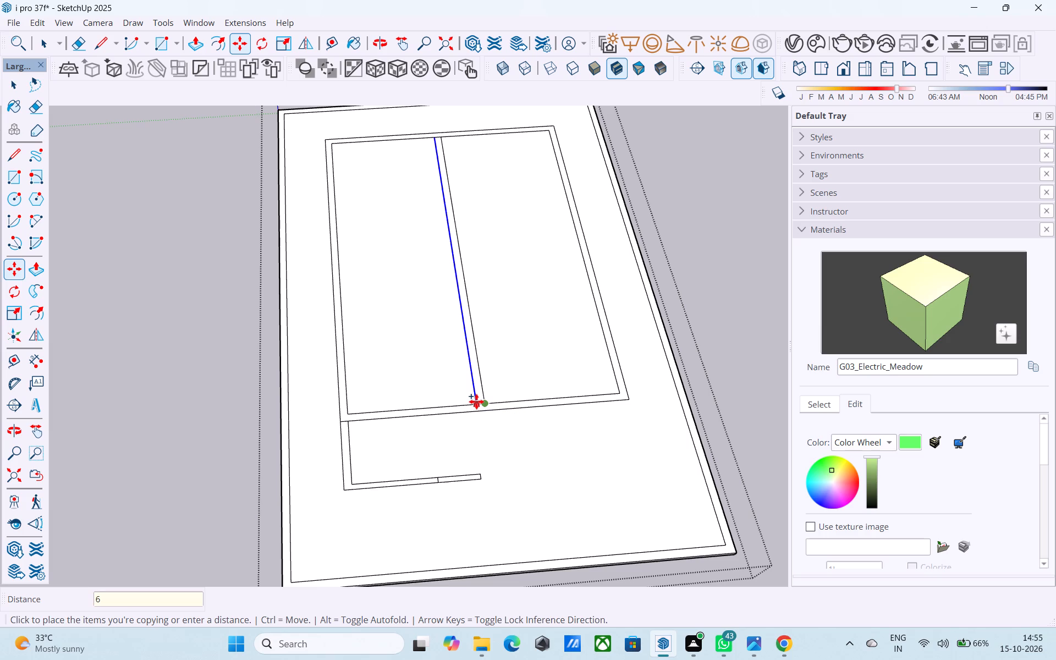
key(shift+quotedbl)
key(Return)
key(space)
Draw a 13' 6" line from the lengthwise partition's midpoint to the long wall, and a 27' line across the full width.
key(l)
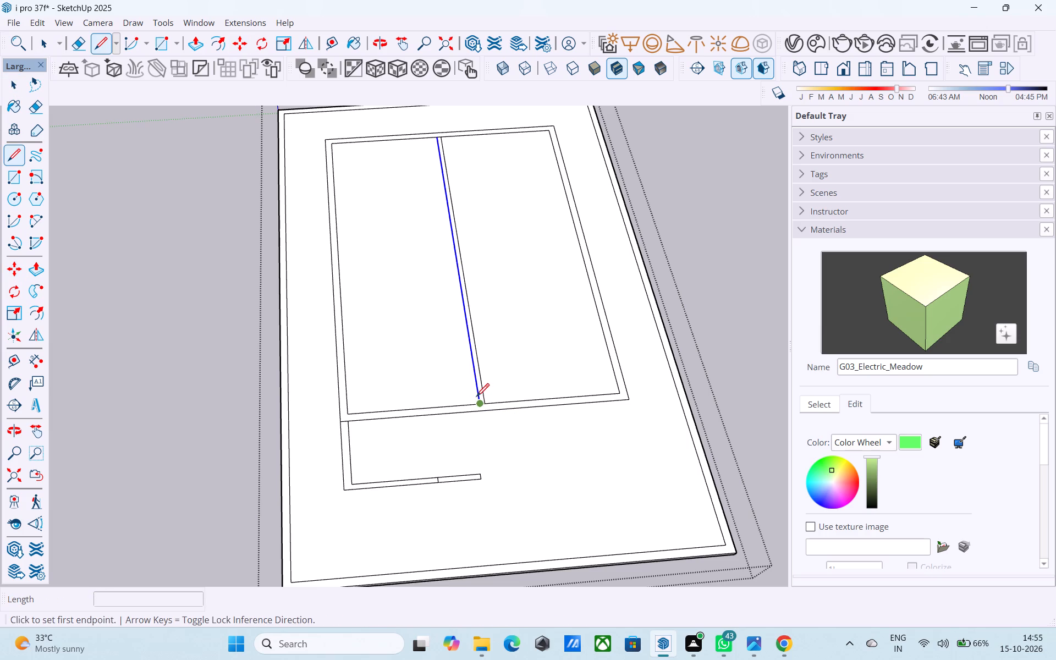
click(463, 260)
click(581, 249)
key(space)
key(l)
scroll(556, 251, up, 3)
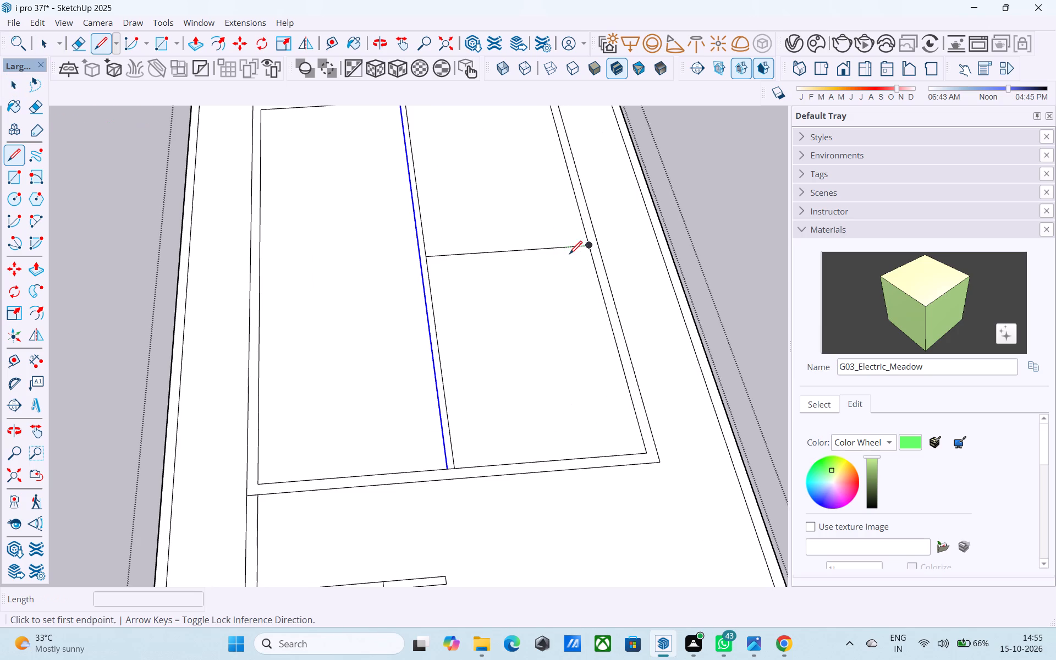
click(586, 249)
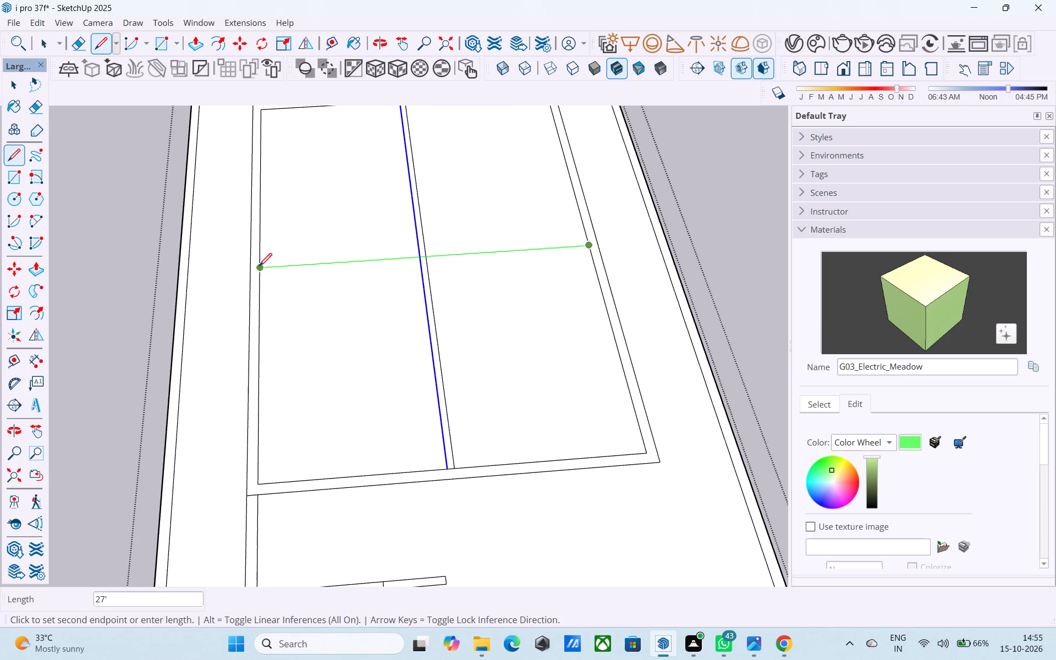
click(258, 267)
Copy both halves of the cross line 6" toward the front strip to form the cross partition.
key(space)
click(277, 268)
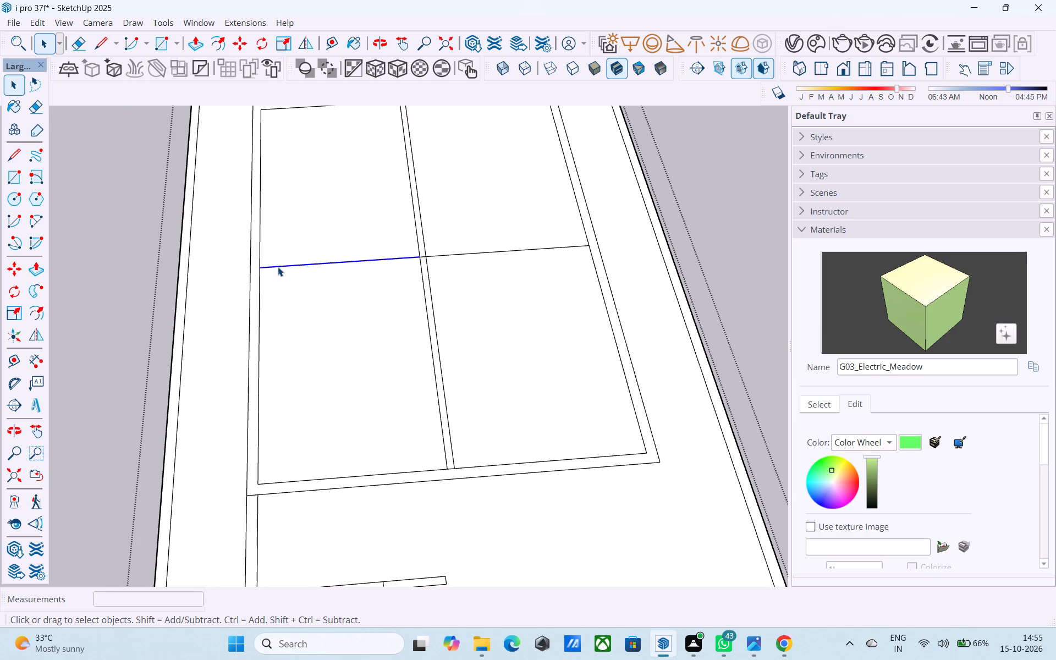
key(m)
click(255, 271)
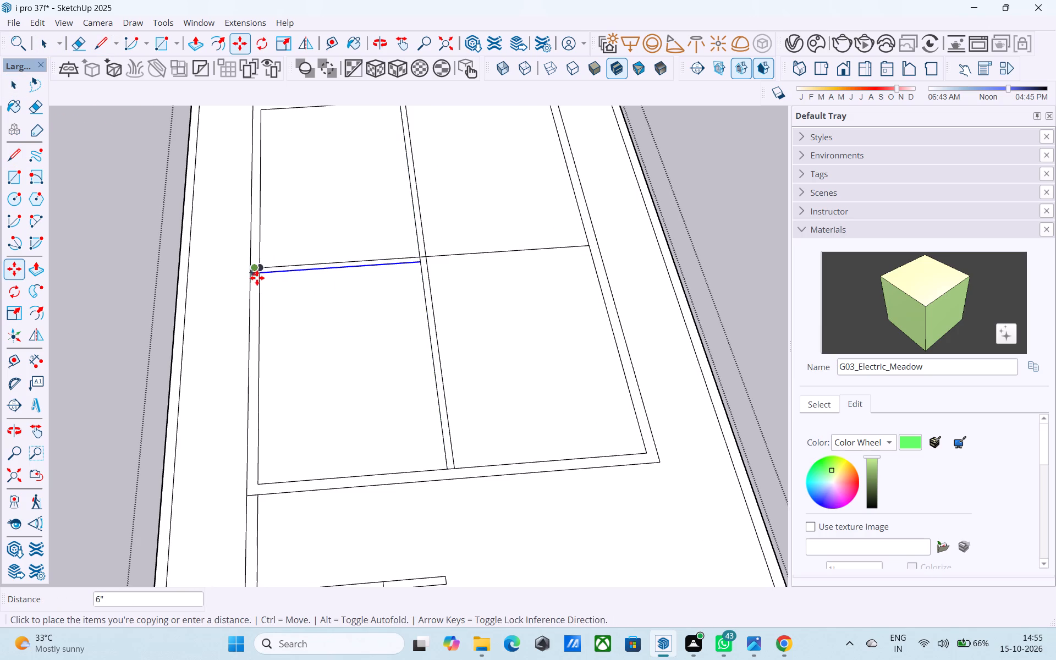
click(257, 278)
scroll(475, 260, up, 3)
key(space)
click(476, 251)
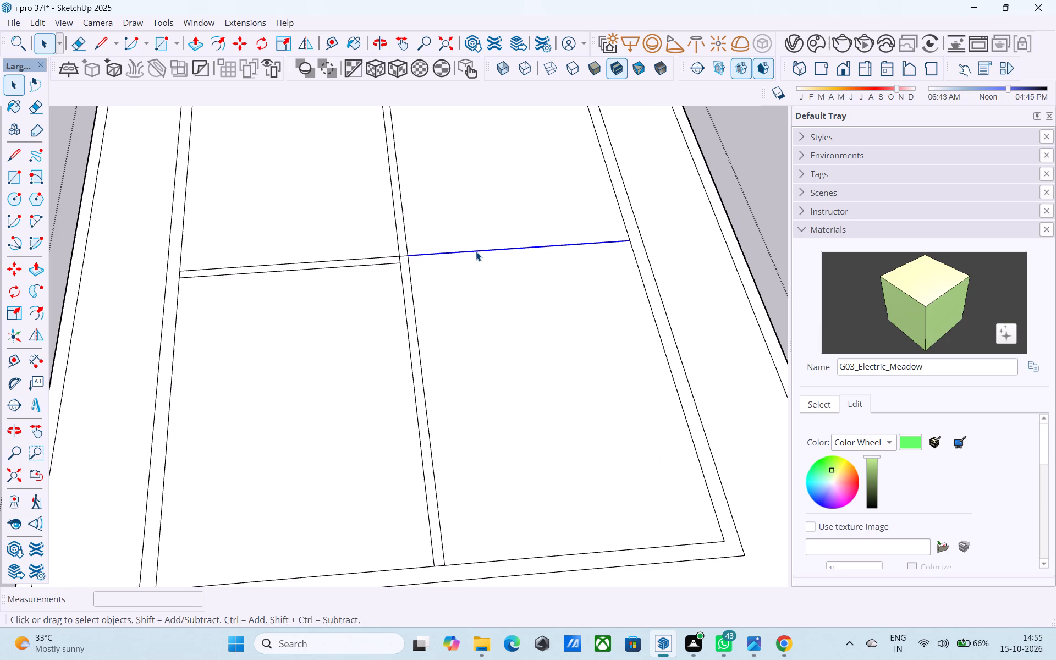
key(m)
click(409, 255)
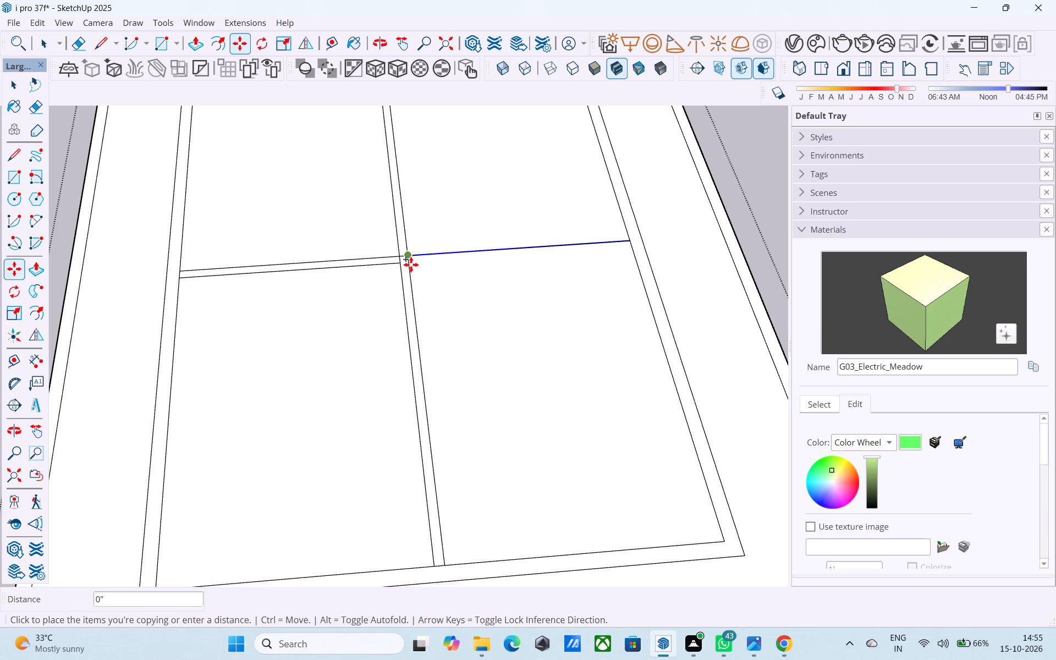
click(411, 266)
scroll(410, 262, down, 4)
key(space)
Check the outer wall face and erase the segment closing off the lengthwise partition at the front wall.
scroll(413, 279, down, 4)
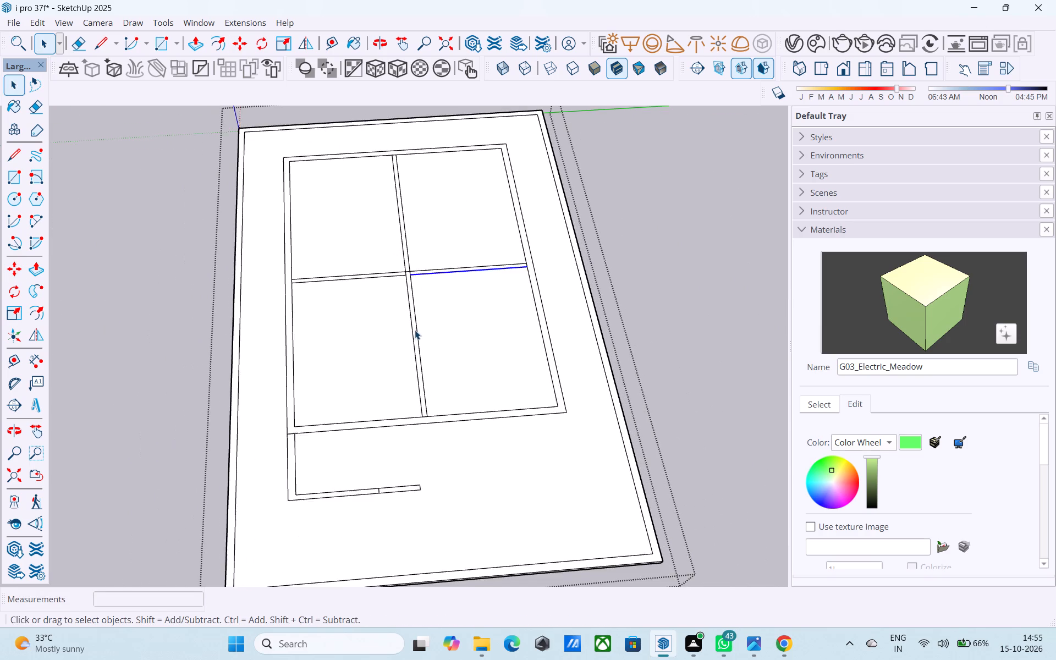
scroll(415, 330, down, 1)
middle_drag(414, 332, 414, 430)
scroll(414, 431, up, 5)
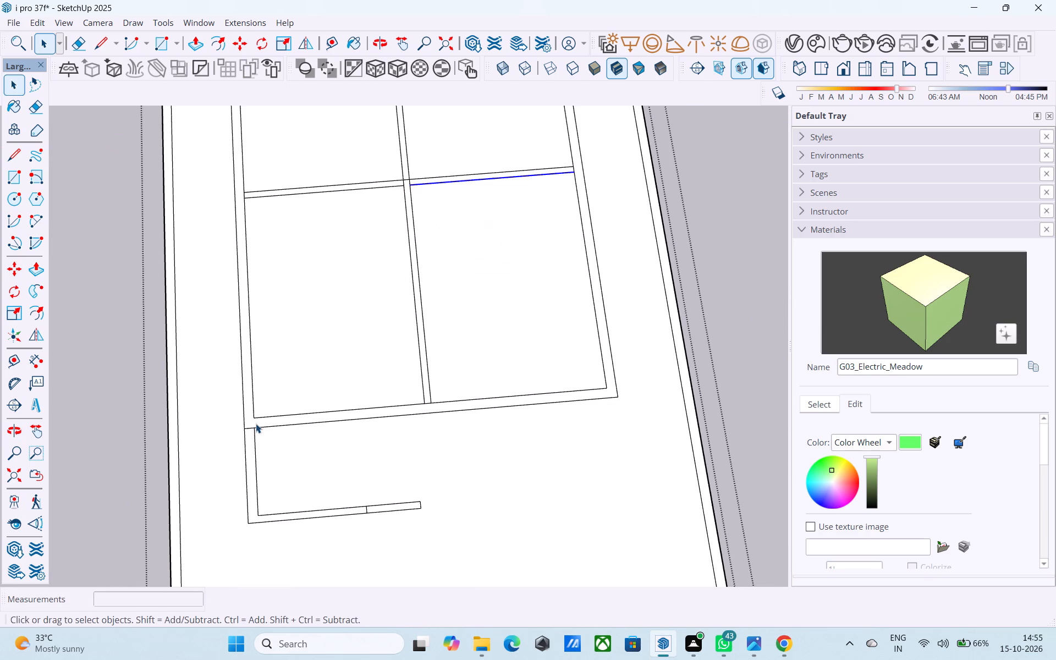
click(256, 422)
scroll(256, 422, down, 5)
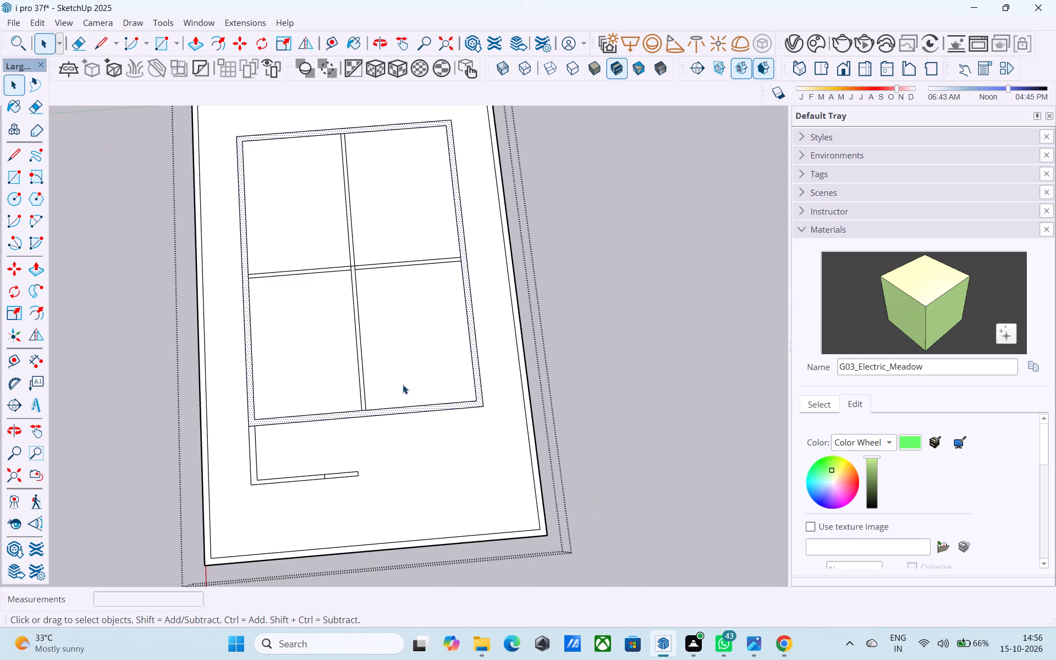
scroll(414, 409, up, 12)
key(e)
click(311, 424)
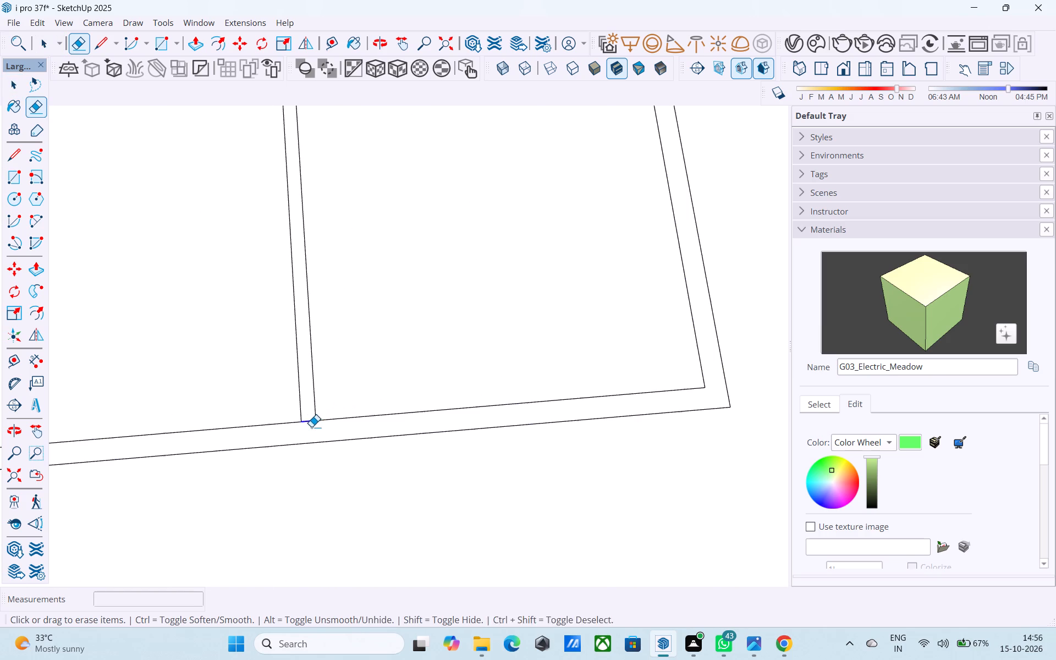
scroll(322, 419, down, 8)
Erase the segment closing off the cross partition at the long wall opposite the front strip's side wall.
middle_drag(325, 418, 383, 428)
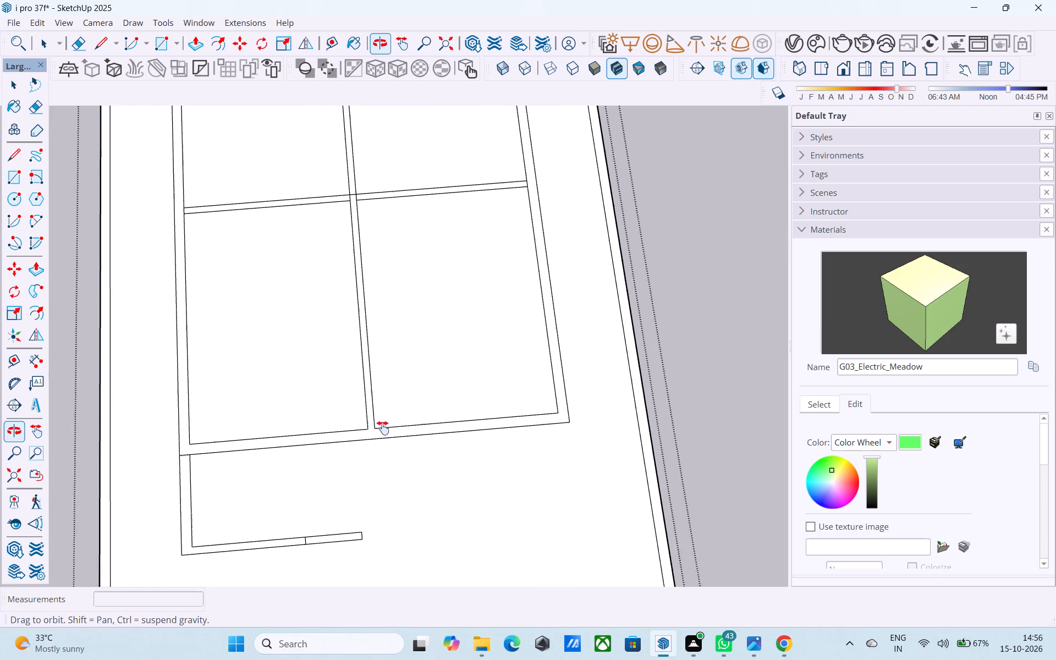
middle_drag(383, 428, 396, 482)
scroll(527, 266, up, 9)
drag(548, 229, 530, 233)
scroll(588, 231, down, 7)
scroll(600, 249, up, 1)
scroll(601, 253, down, 6)
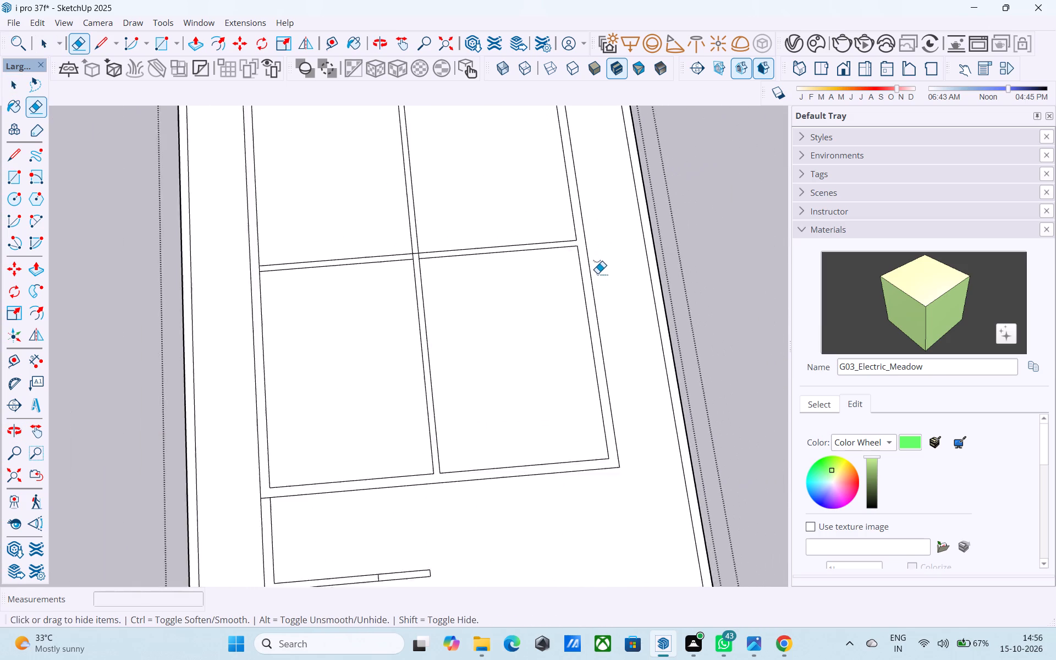
scroll(597, 273, down, 2)
scroll(438, 405, up, 6)
scroll(382, 378, down, 3)
Erase the segment separating the front strip's side wall from the house's outer wall.
shift+middle_drag(386, 371, 474, 262)
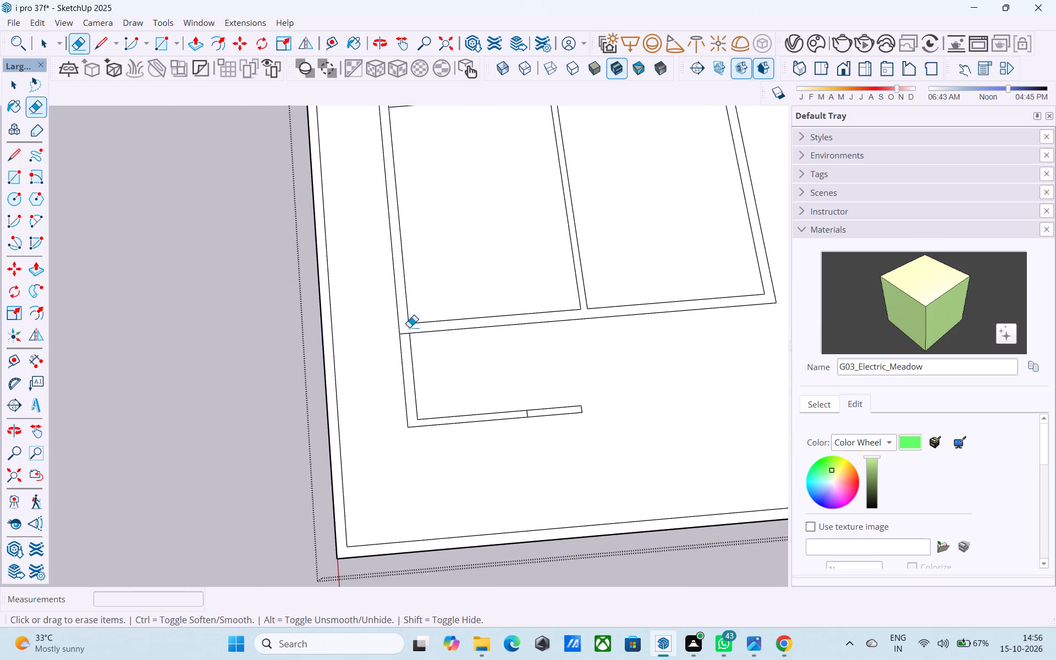
scroll(409, 327, up, 6)
drag(406, 340, 404, 346)
scroll(397, 356, down, 11)
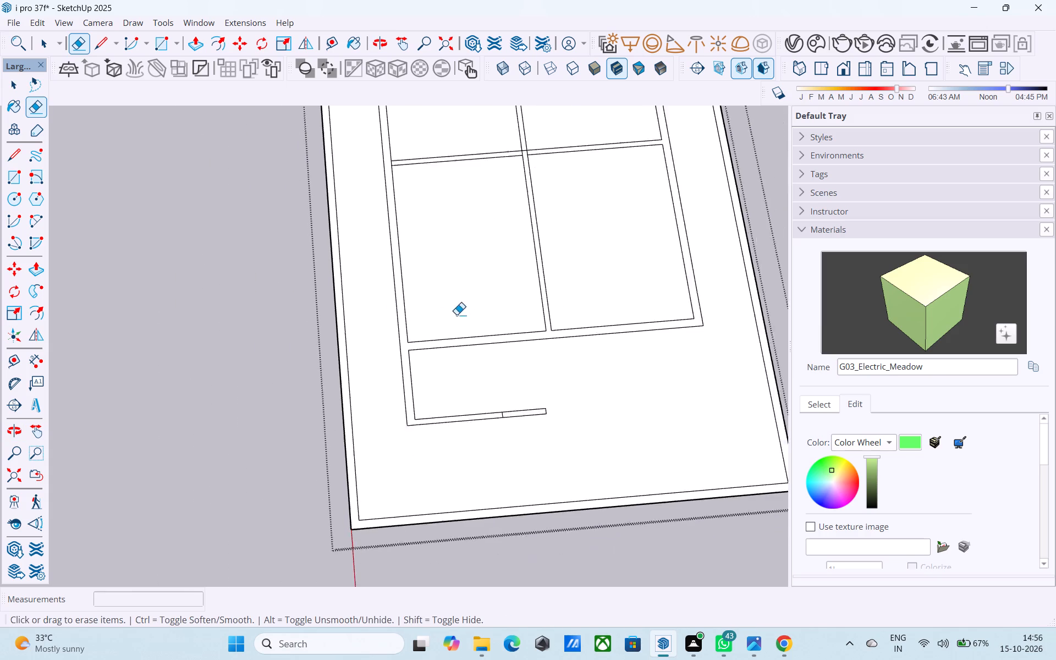
Erase the segment closing off the cross partition at the long wall on the front strip's side.
scroll(457, 315, down, 1)
middle_drag(463, 310, 404, 434)
scroll(371, 365, up, 17)
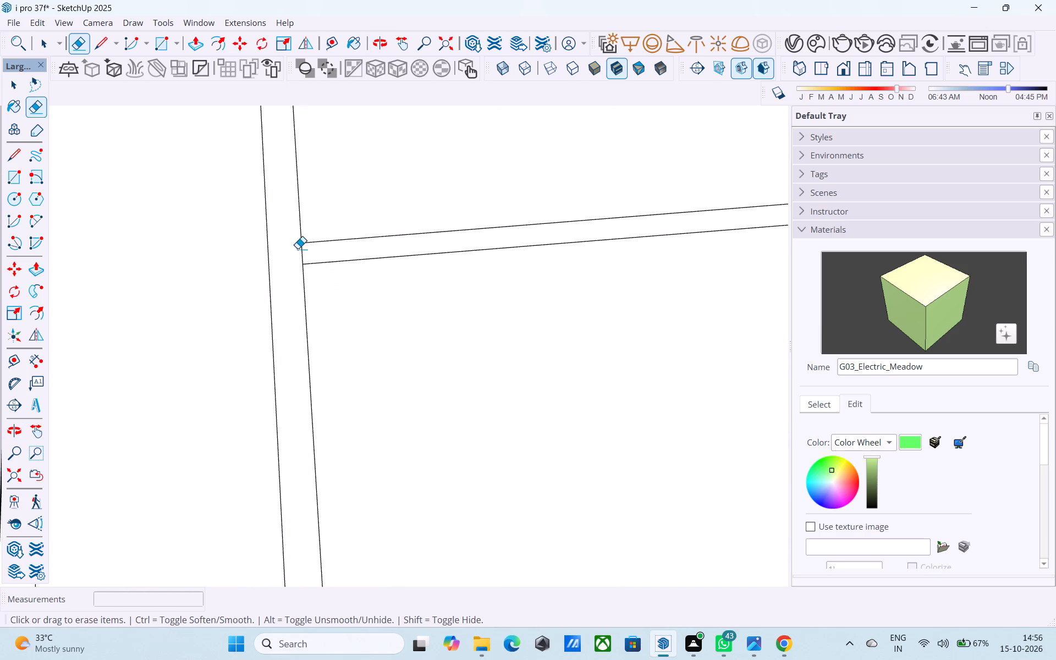
click(301, 250)
Erase the short segments where the lengthwise and cross partitions intersect.
scroll(302, 324, down, 14)
shift+middle_drag(561, 274, 461, 332)
scroll(439, 335, up, 10)
drag(434, 343, 435, 350)
drag(433, 354, 408, 360)
scroll(429, 354, down, 15)
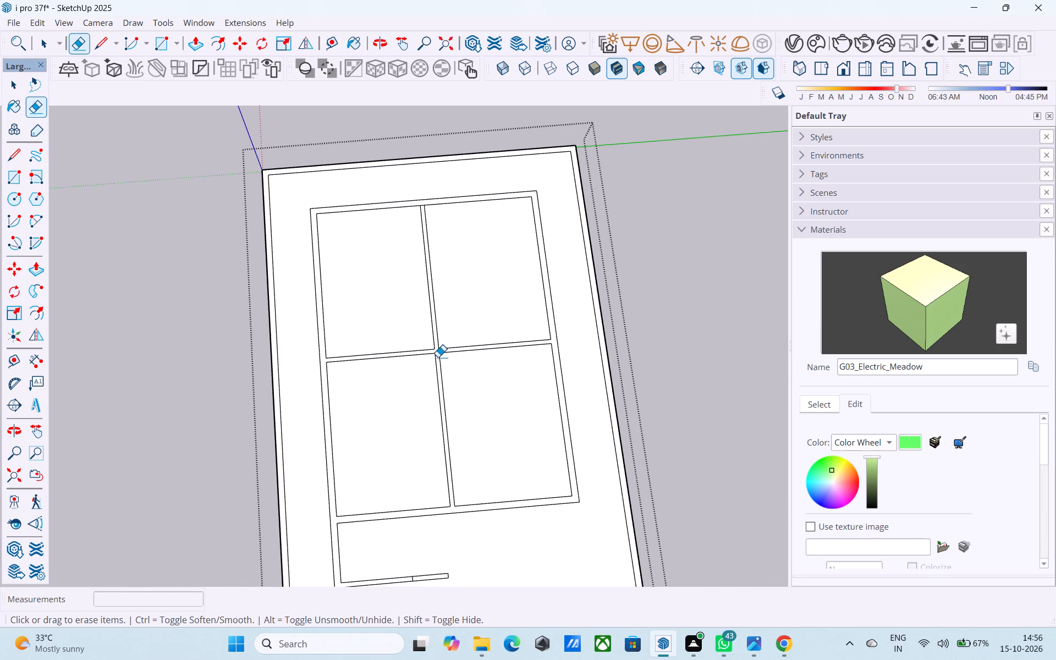
scroll(438, 357, up, 11)
click(441, 345)
scroll(439, 323, down, 7)
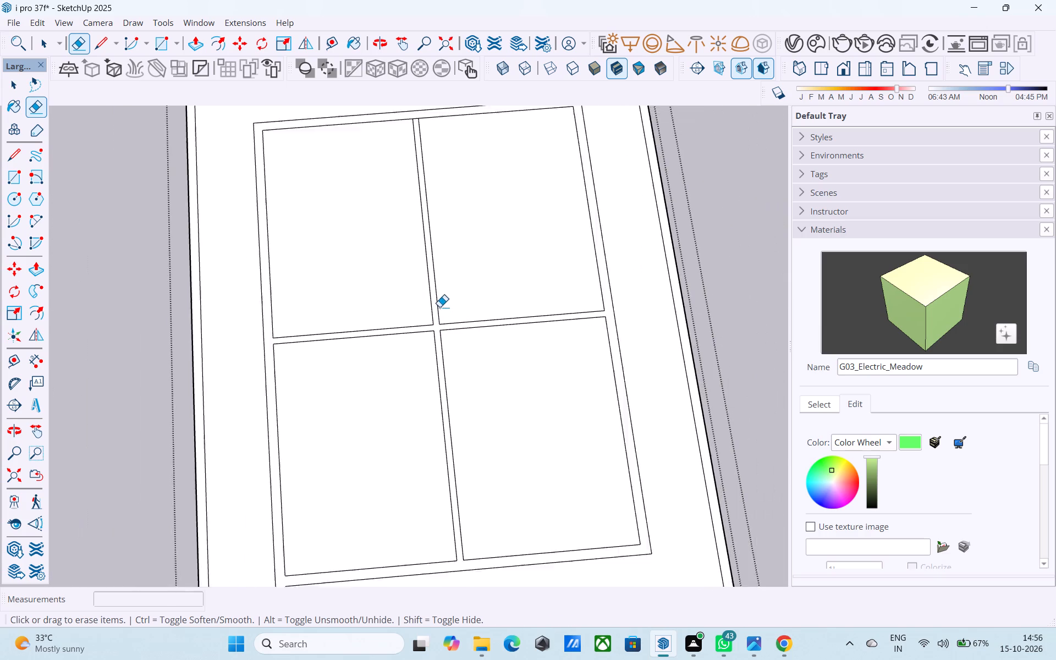
Erase the short segment closing off the lengthwise partition at the end wall opposite the front strip.
scroll(439, 307, down, 4)
shift+middle_drag(445, 306, 442, 430)
scroll(441, 356, up, 8)
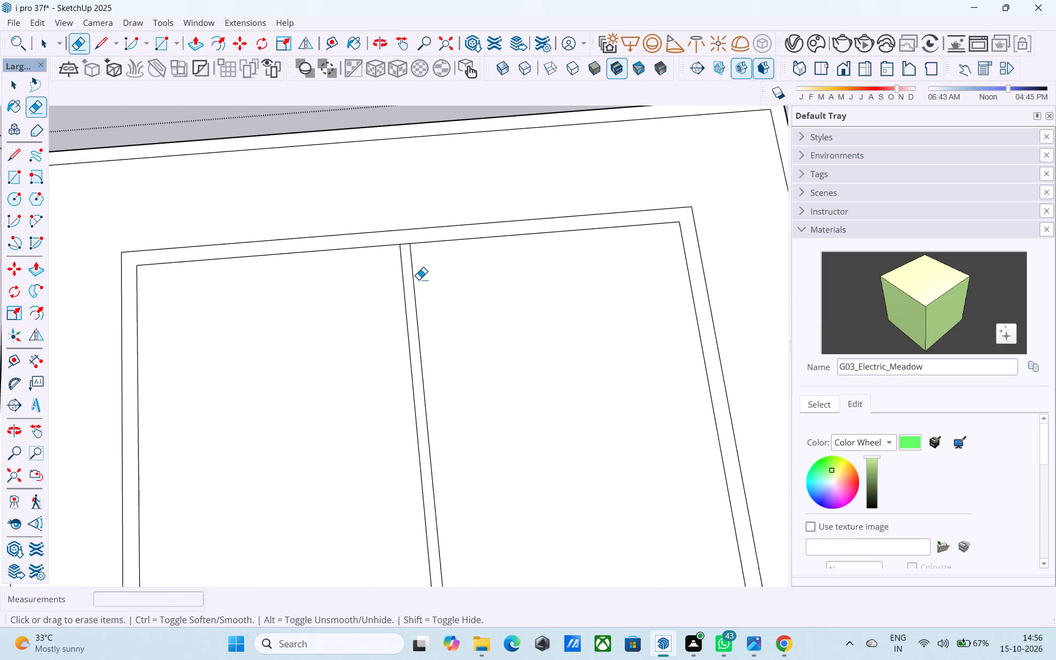
scroll(419, 279, up, 4)
drag(406, 238, 406, 228)
scroll(417, 269, down, 4)
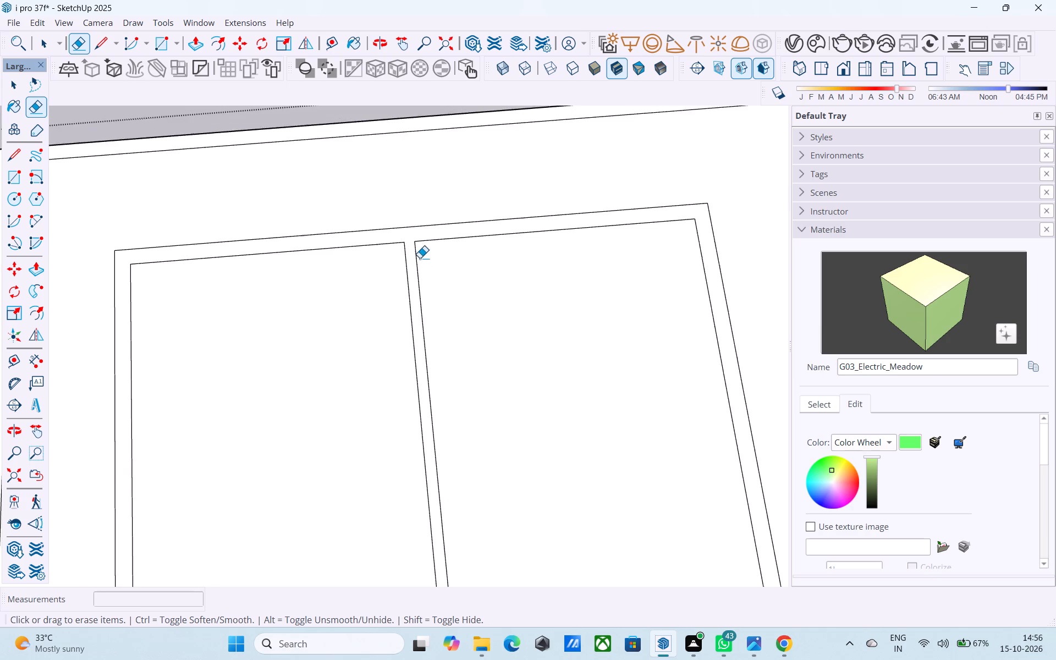
scroll(420, 258, down, 13)
middle_drag(441, 333, 424, 356)
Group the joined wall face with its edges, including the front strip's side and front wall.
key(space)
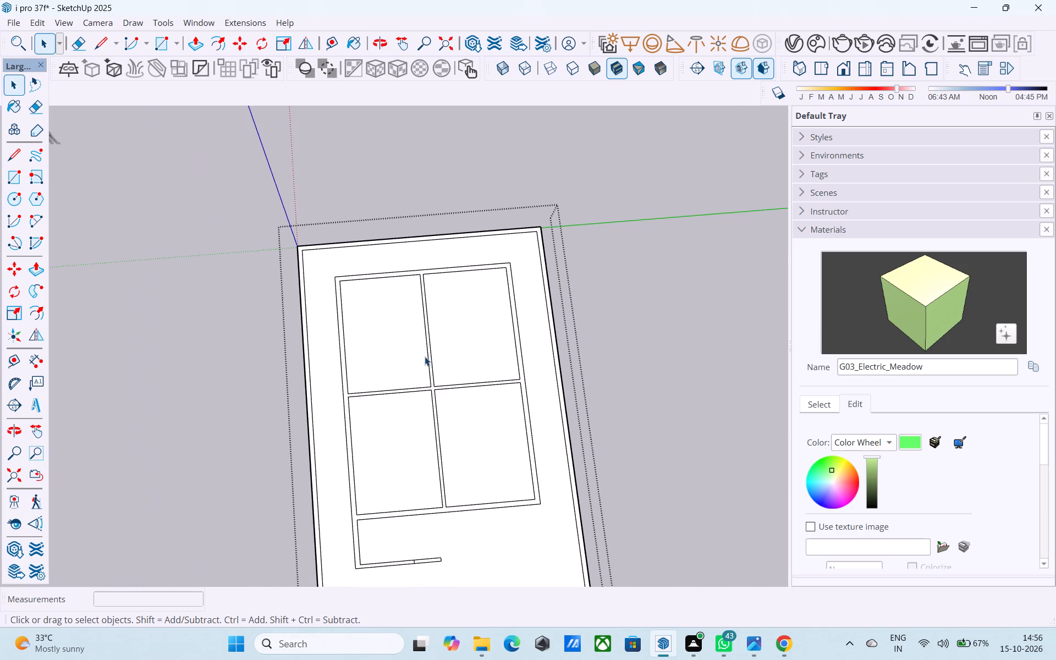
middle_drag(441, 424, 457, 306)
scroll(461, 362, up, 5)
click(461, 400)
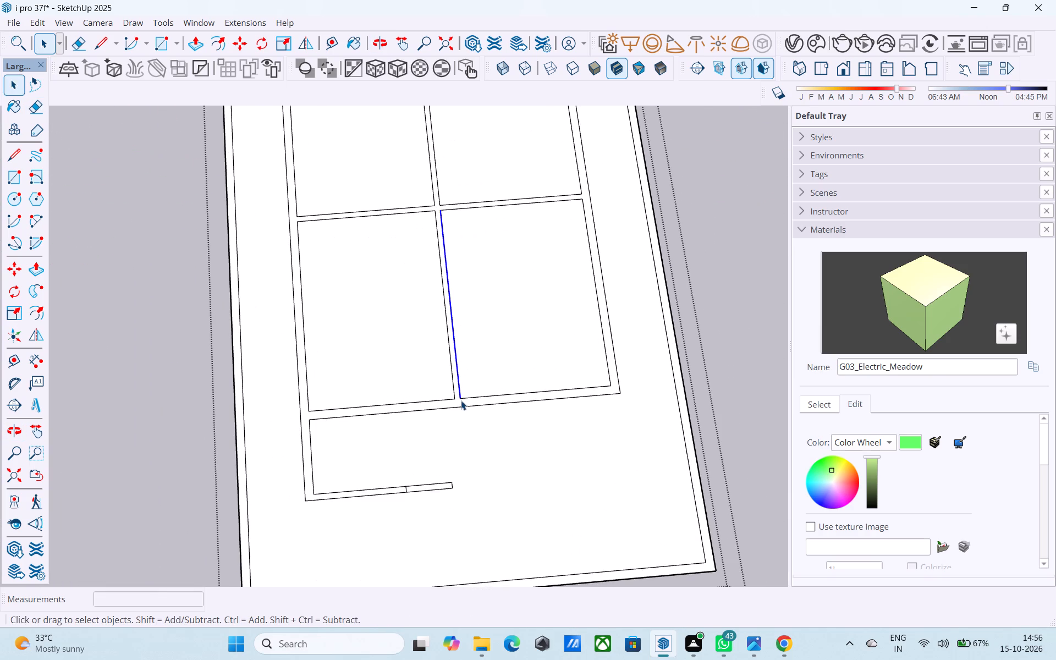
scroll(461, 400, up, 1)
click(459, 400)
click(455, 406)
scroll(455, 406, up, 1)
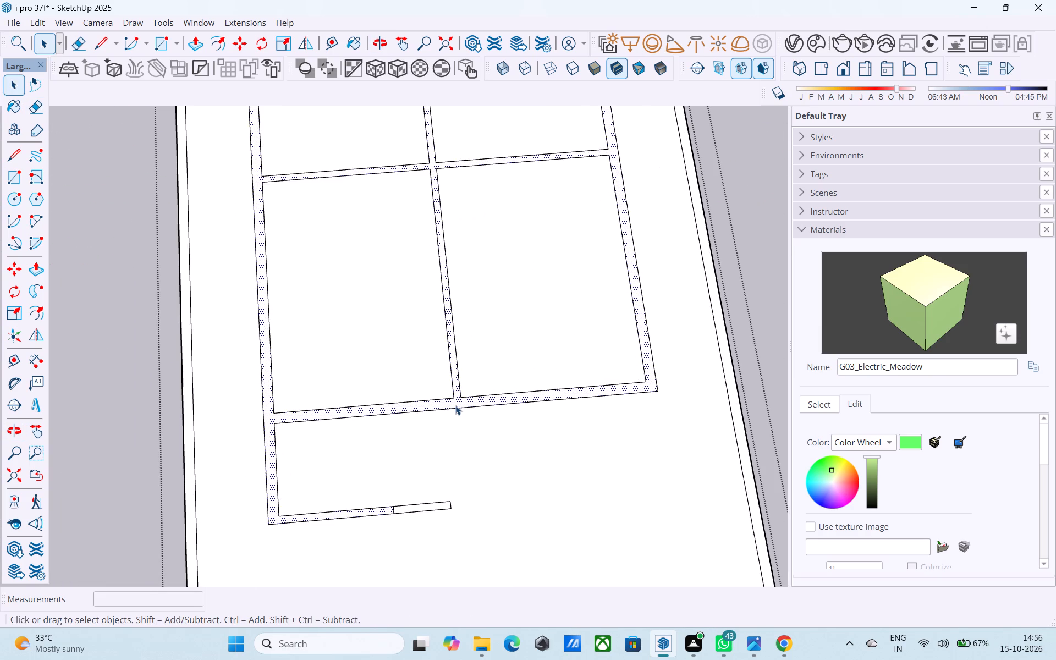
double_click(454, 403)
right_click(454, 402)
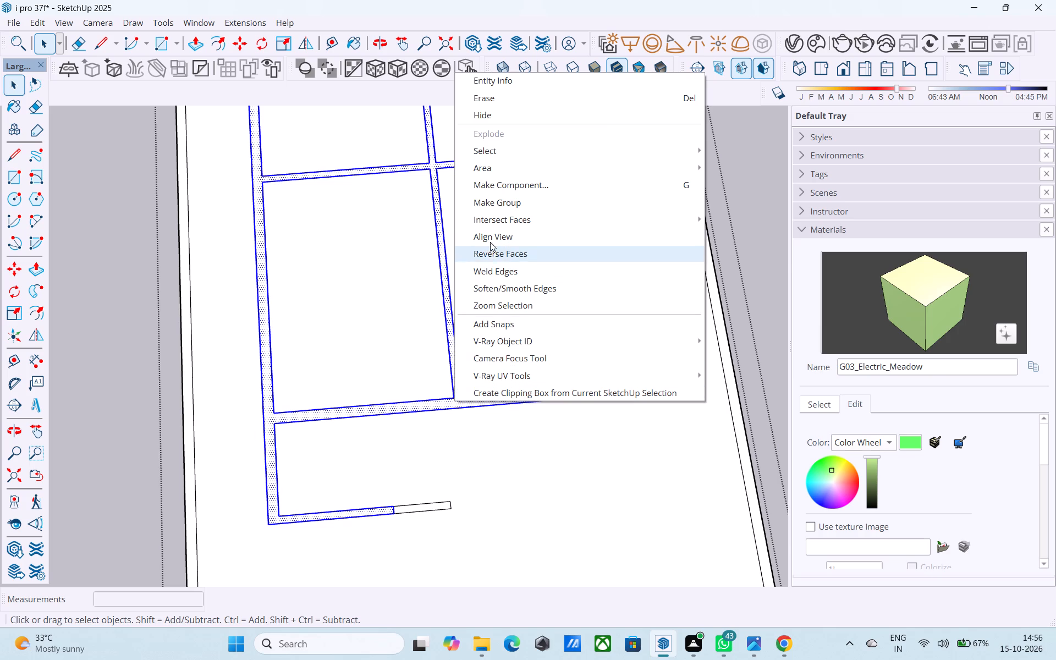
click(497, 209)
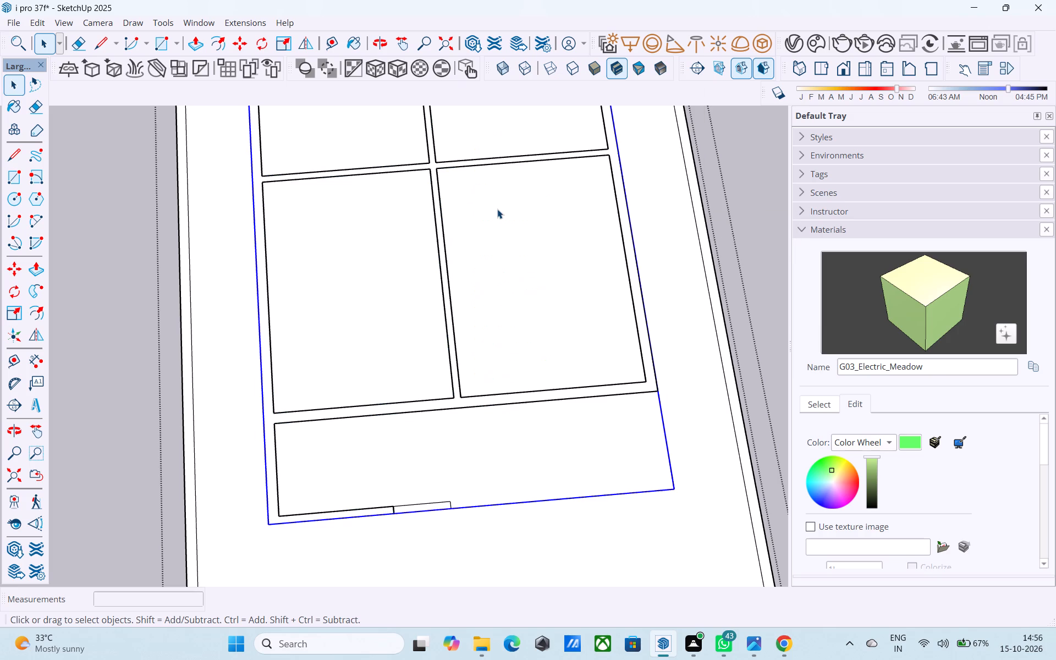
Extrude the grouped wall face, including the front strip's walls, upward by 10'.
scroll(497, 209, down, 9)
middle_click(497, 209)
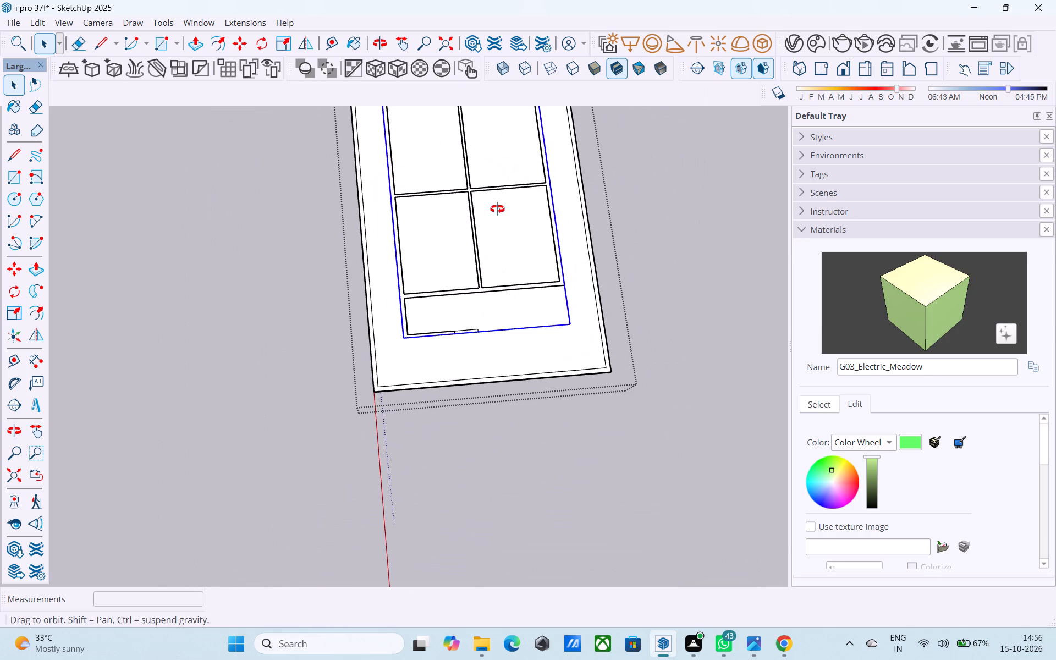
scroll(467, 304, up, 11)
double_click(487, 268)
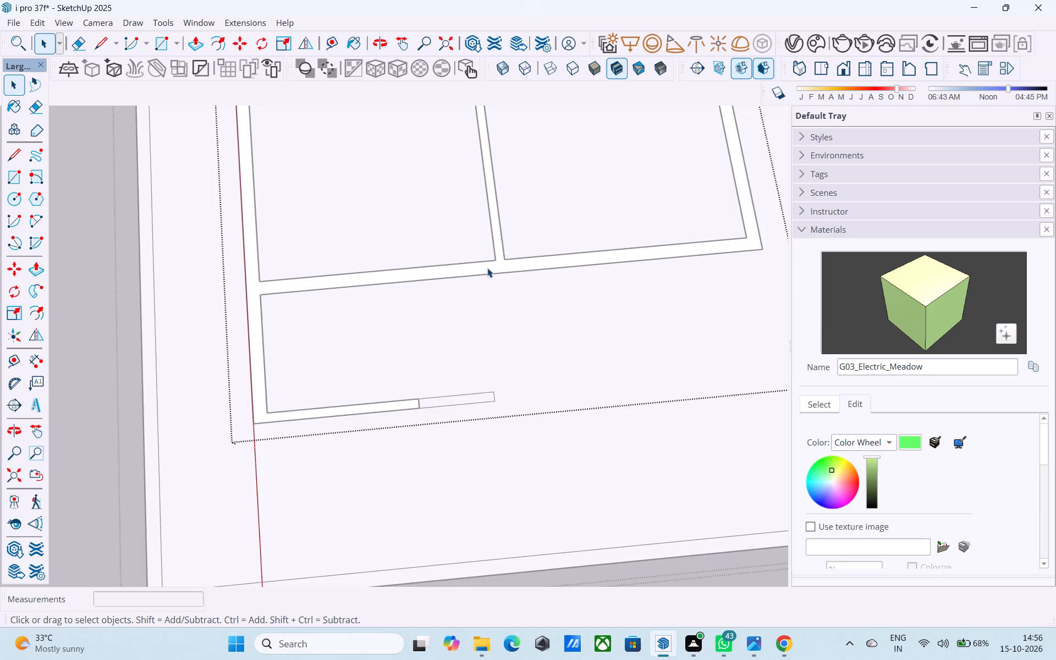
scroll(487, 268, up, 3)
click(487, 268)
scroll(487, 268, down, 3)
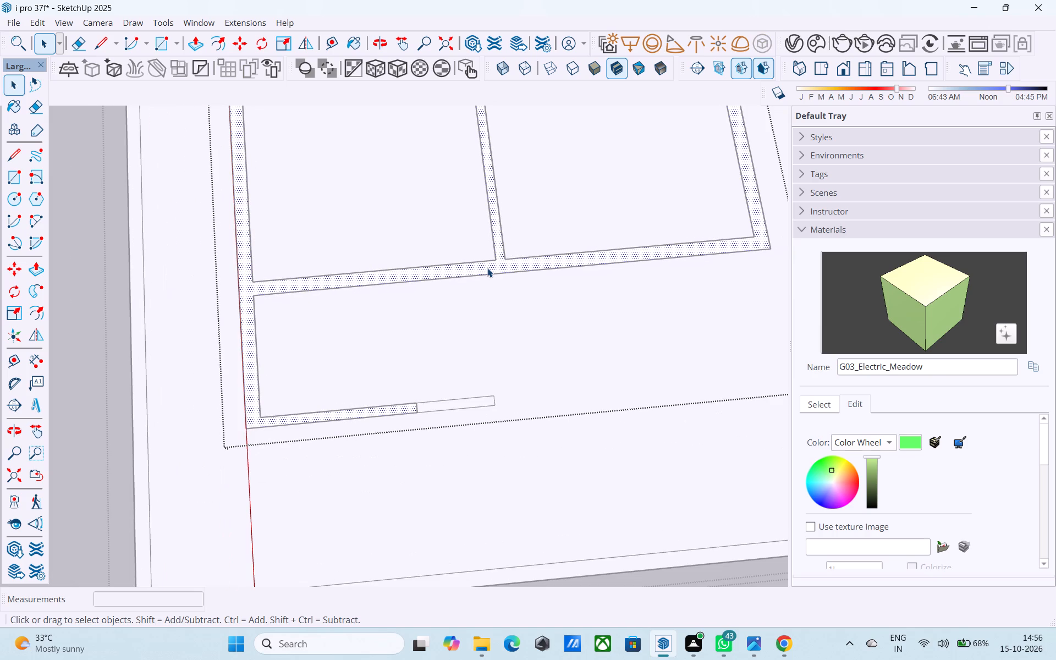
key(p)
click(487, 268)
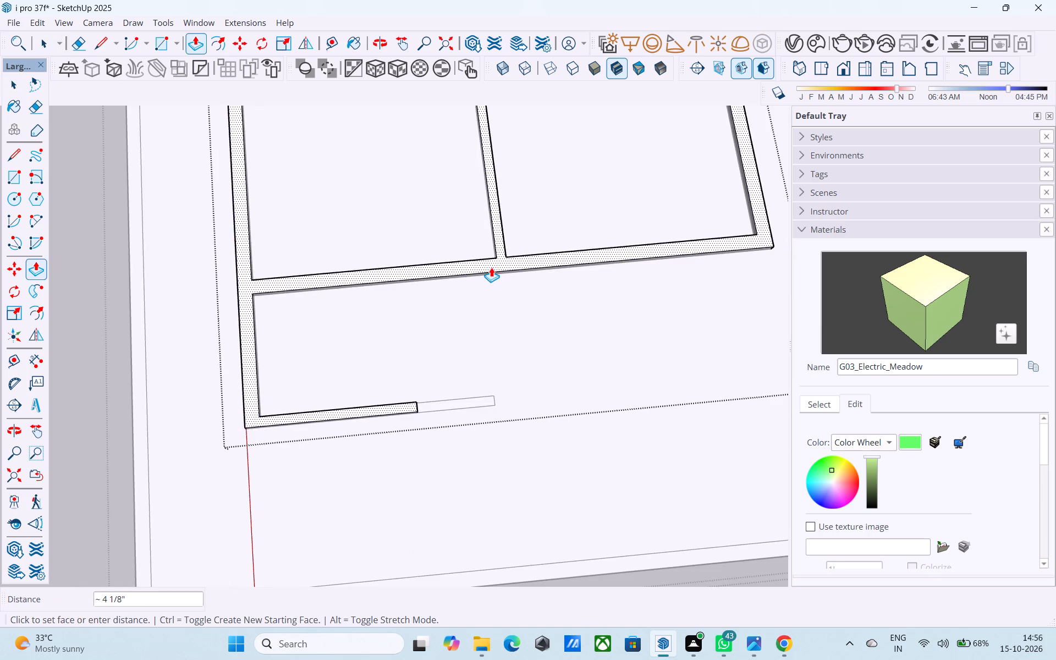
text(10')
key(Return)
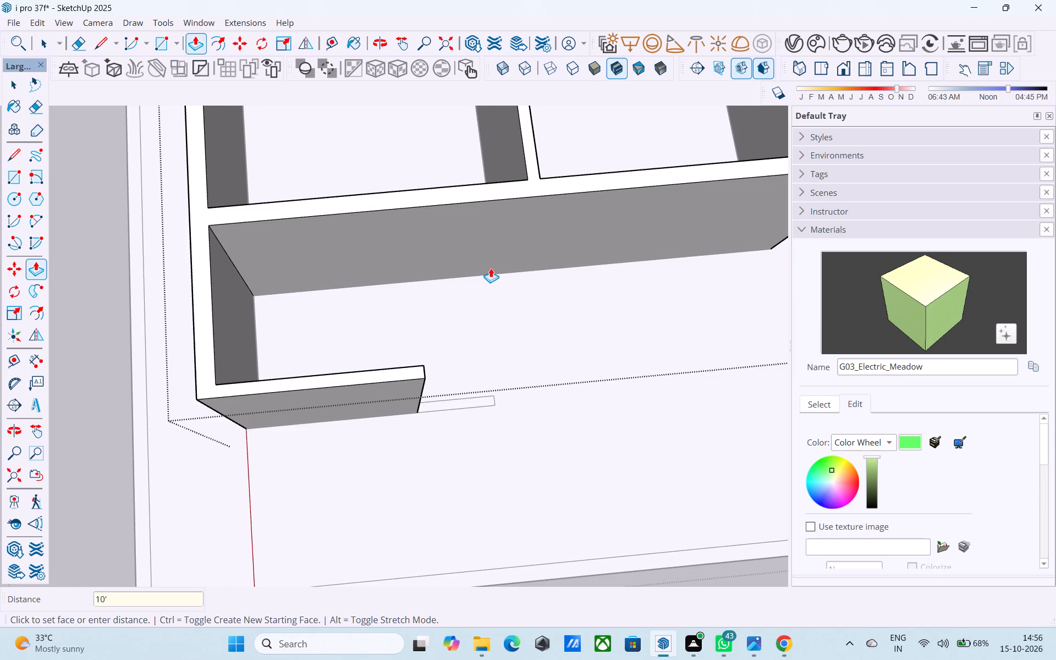
Examine the raised walls from the front and the side, and leave the wall group.
scroll(480, 267, down, 6)
scroll(447, 337, down, 5)
middle_drag(435, 418, 426, 193)
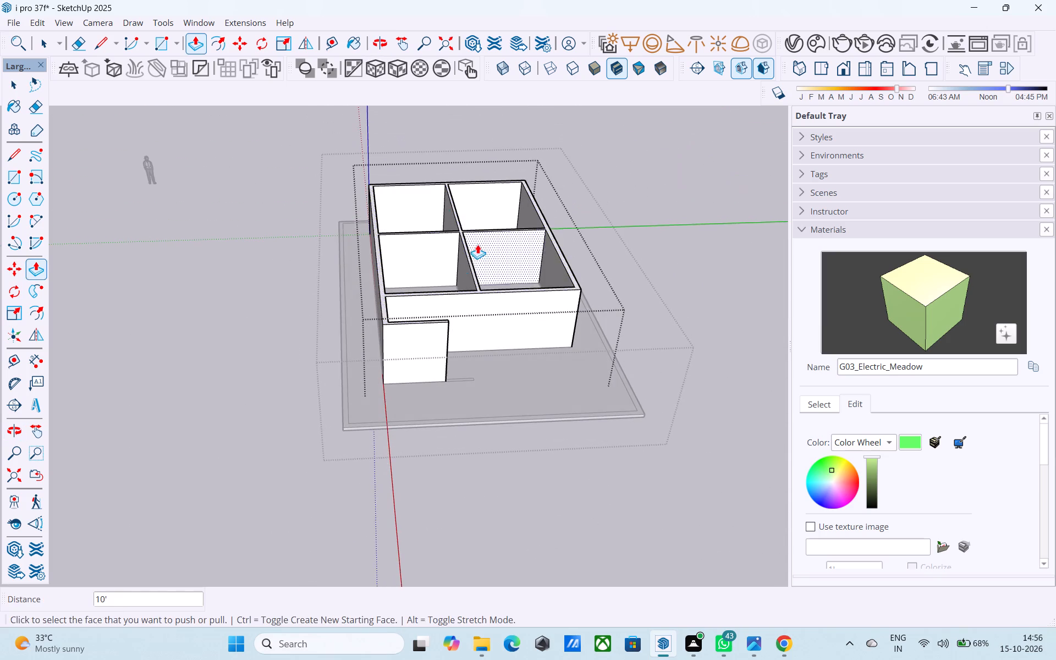
middle_drag(468, 261, 366, 183)
shift+middle_drag(435, 200, 645, 198)
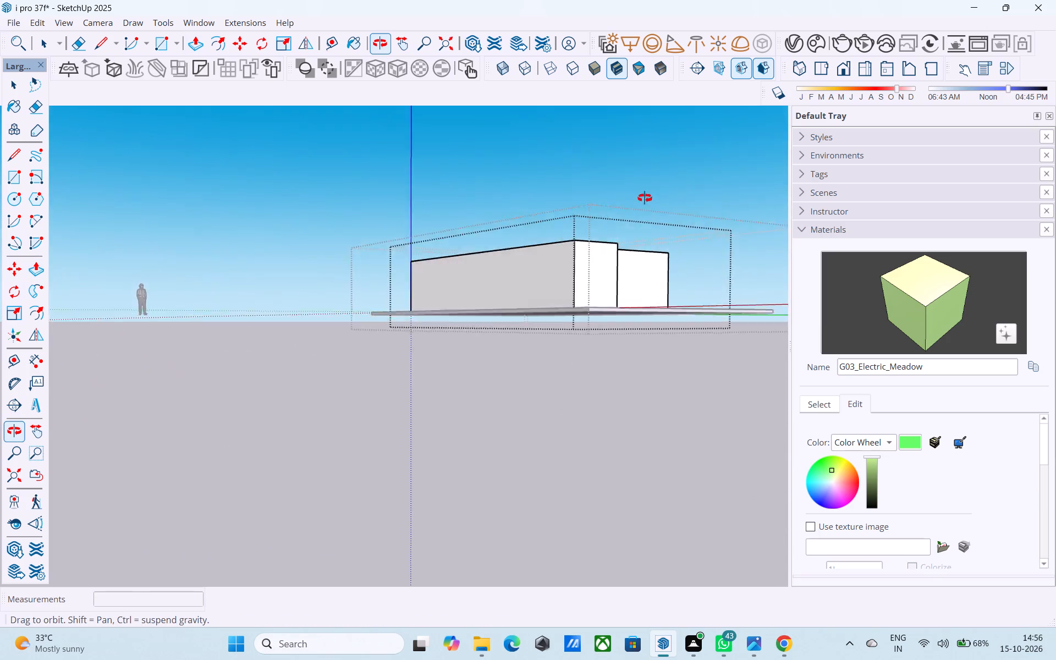
shift+middle_drag(645, 198, 498, 213)
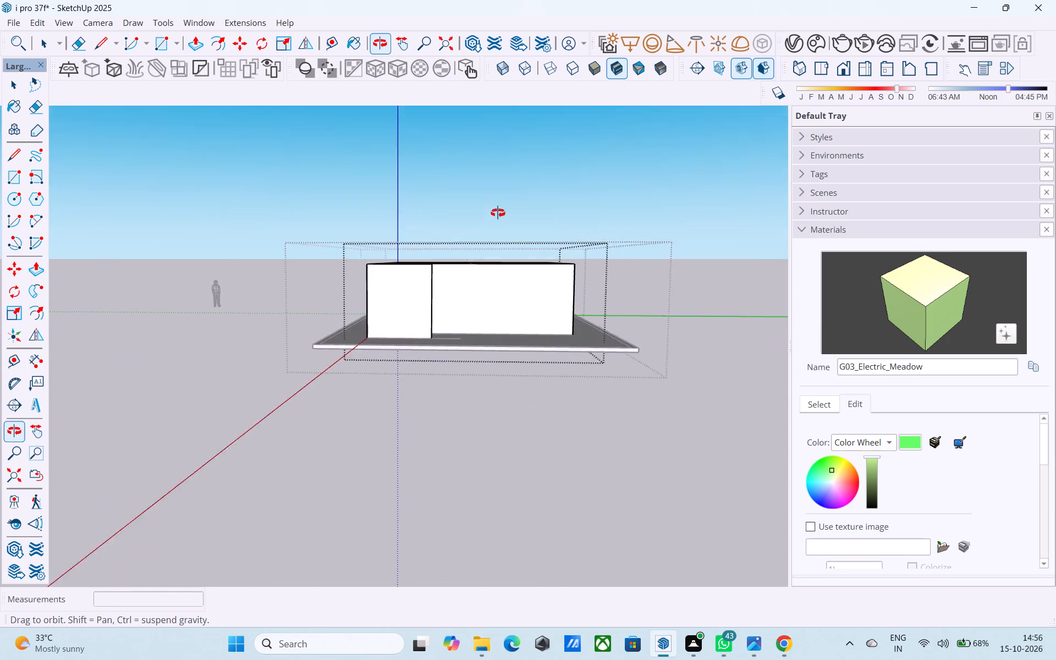
shift+middle_drag(498, 213, 502, 223)
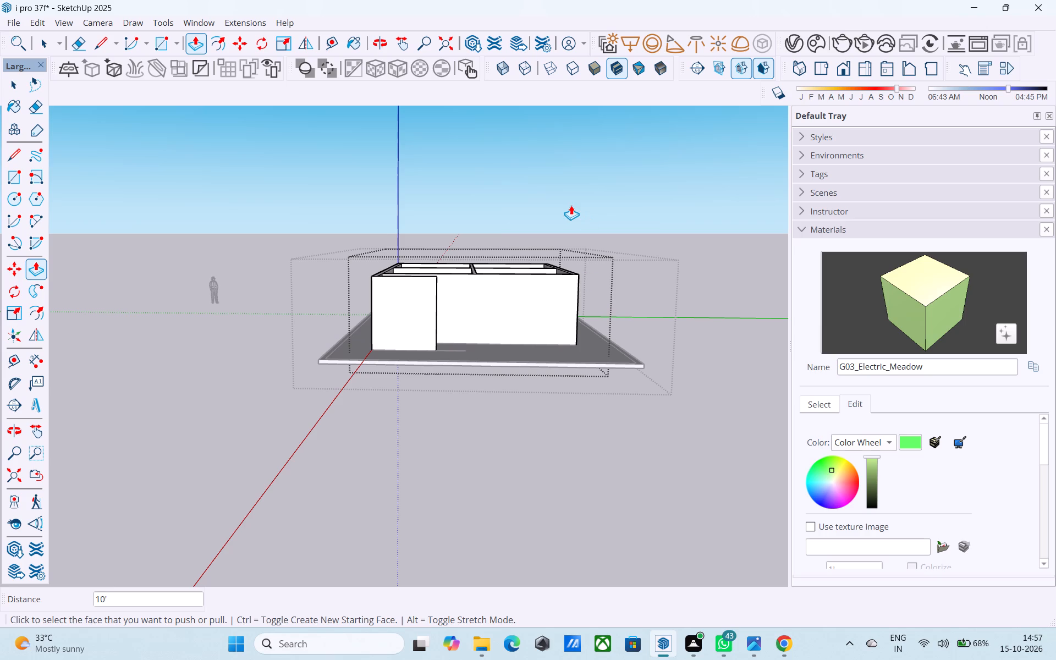
scroll(566, 210, down, 2)
key(space)
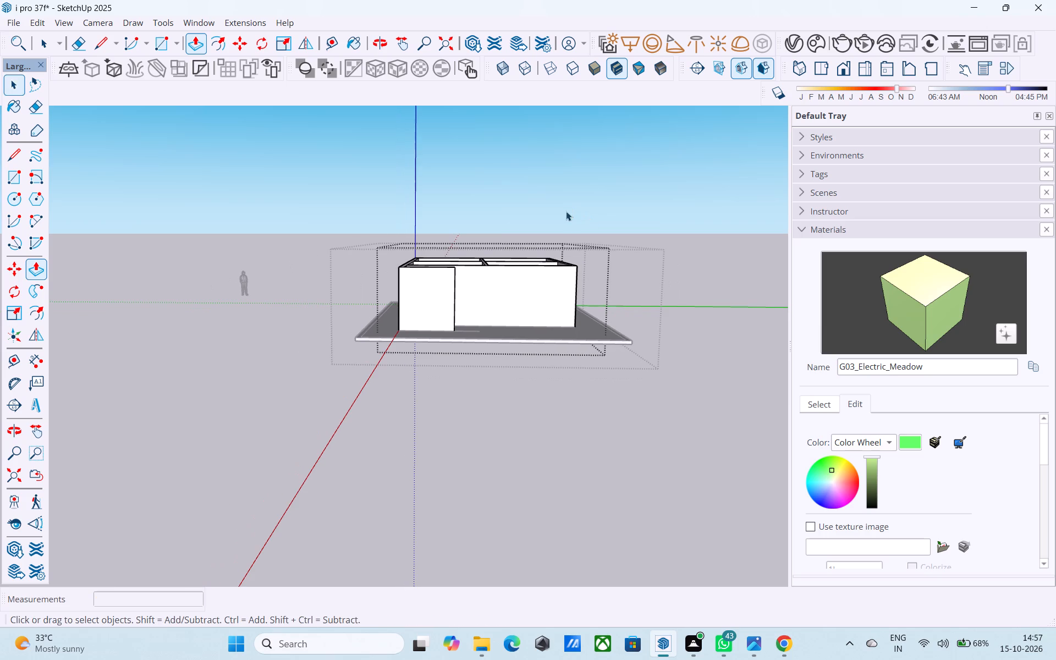
click(612, 199)
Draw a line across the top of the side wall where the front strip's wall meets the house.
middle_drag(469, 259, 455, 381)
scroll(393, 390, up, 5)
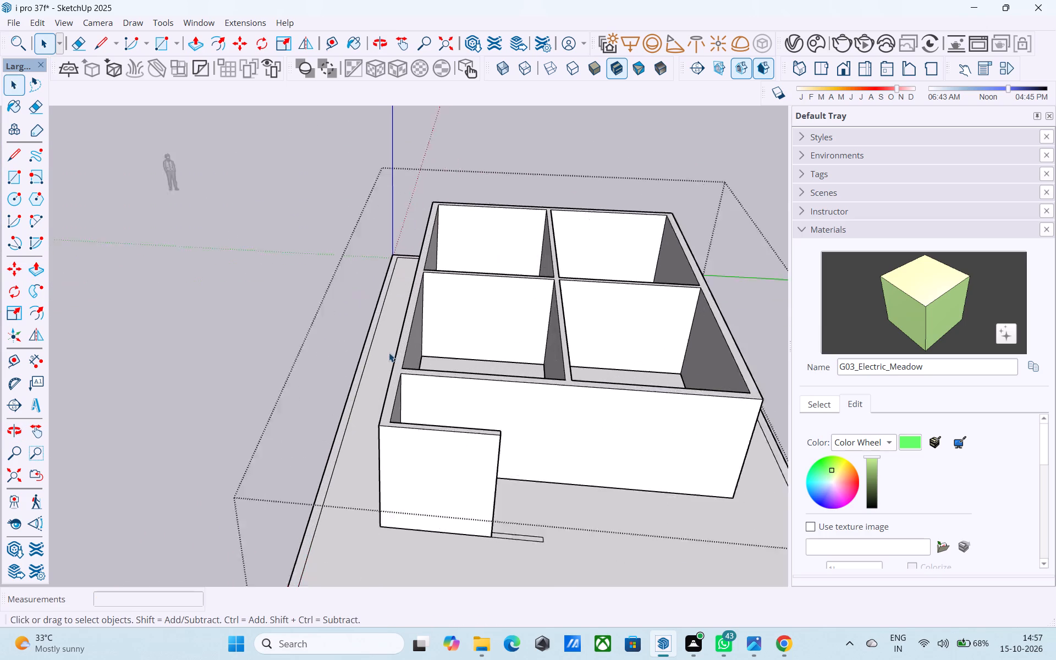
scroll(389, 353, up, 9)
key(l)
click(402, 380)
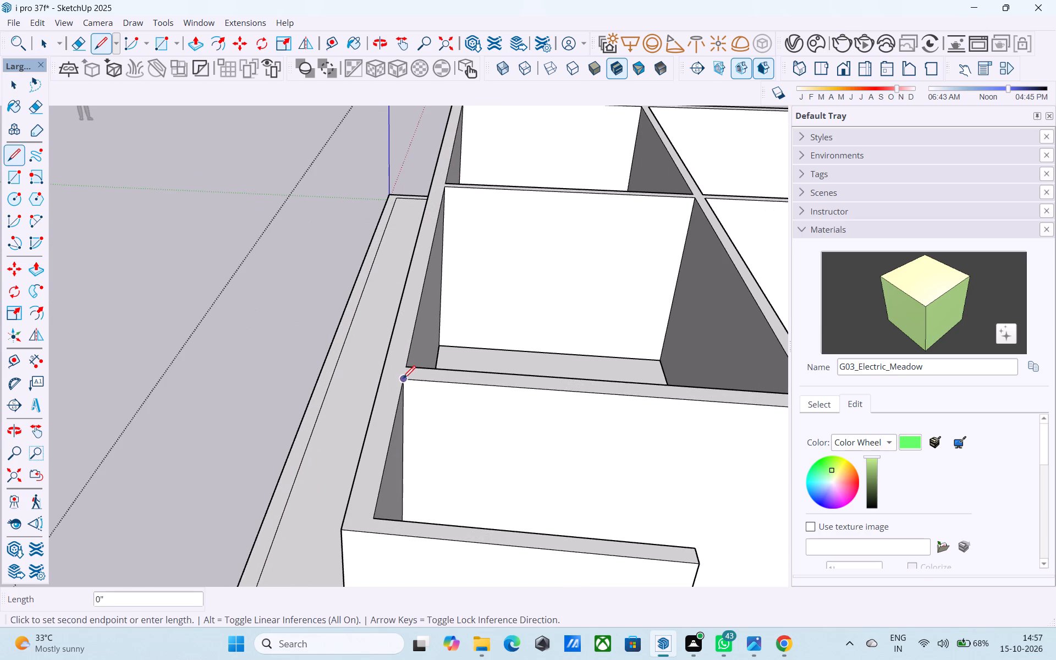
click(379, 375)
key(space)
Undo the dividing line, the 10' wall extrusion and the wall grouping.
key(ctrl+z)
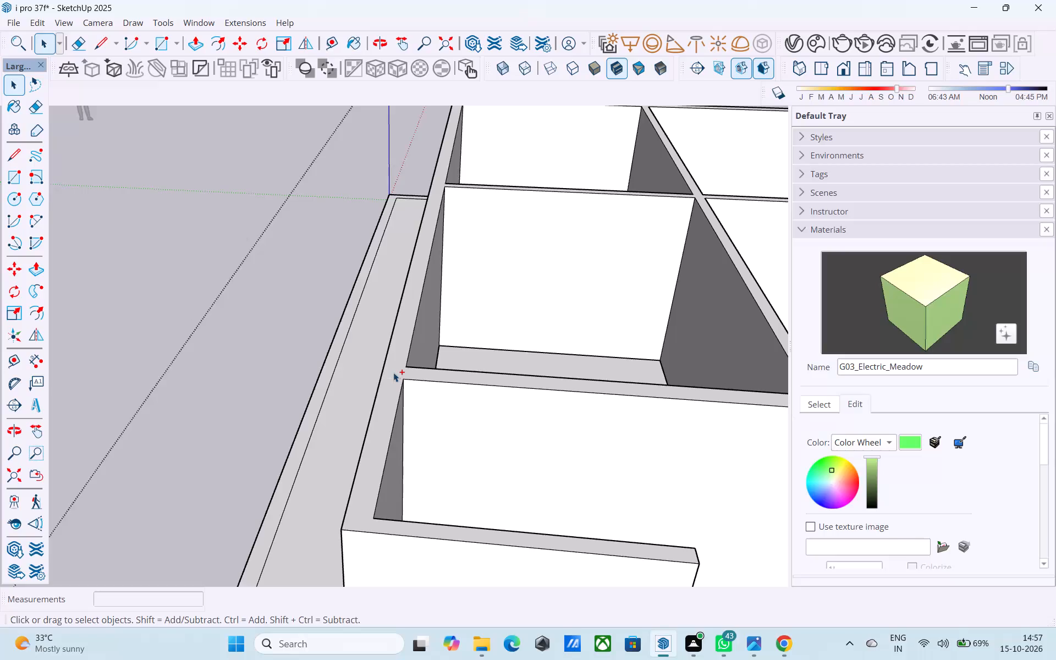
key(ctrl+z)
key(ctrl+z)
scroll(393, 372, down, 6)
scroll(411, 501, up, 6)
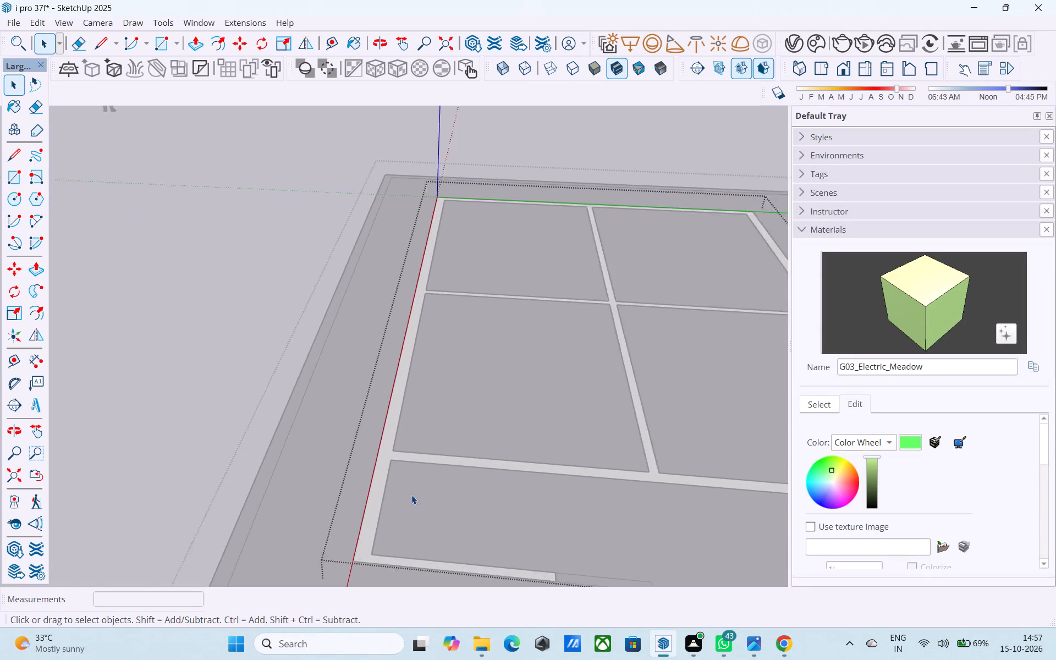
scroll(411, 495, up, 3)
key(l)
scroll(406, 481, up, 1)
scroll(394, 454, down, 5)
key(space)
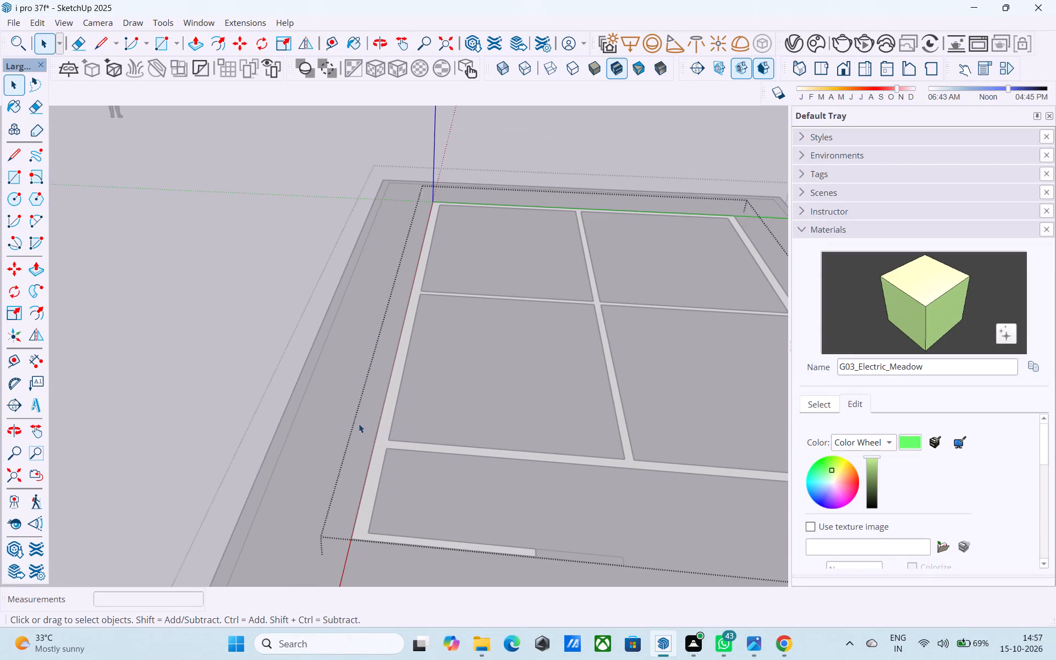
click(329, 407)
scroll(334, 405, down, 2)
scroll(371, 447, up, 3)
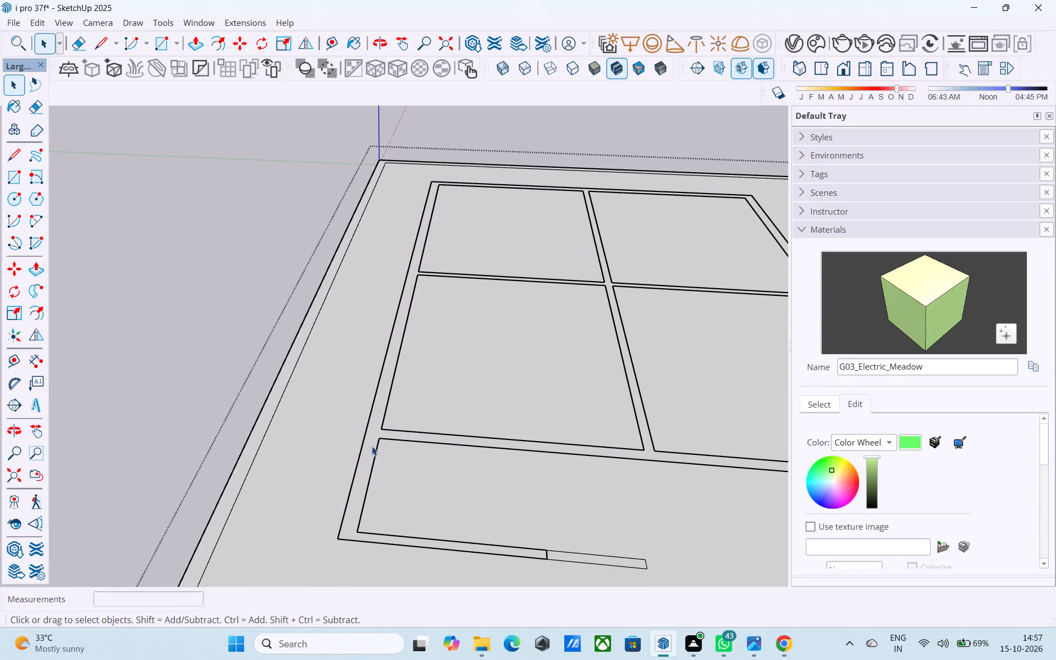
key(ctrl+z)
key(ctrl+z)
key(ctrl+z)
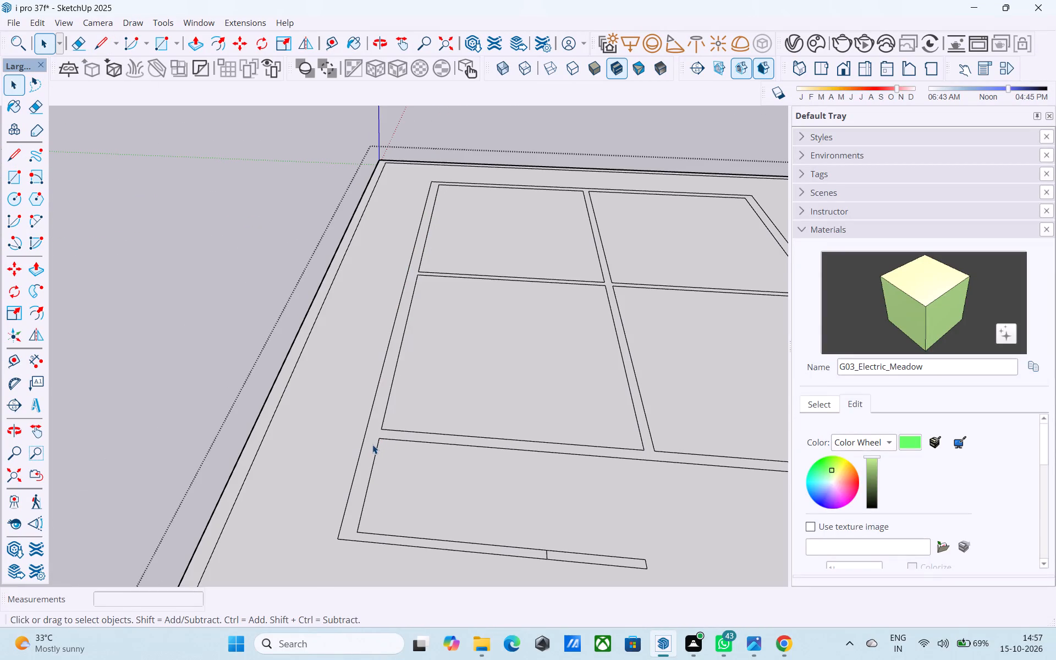
Draw a line across the side wall at the house's front corner to separate the front strip's wall face.
click(372, 444)
scroll(372, 443, up, 3)
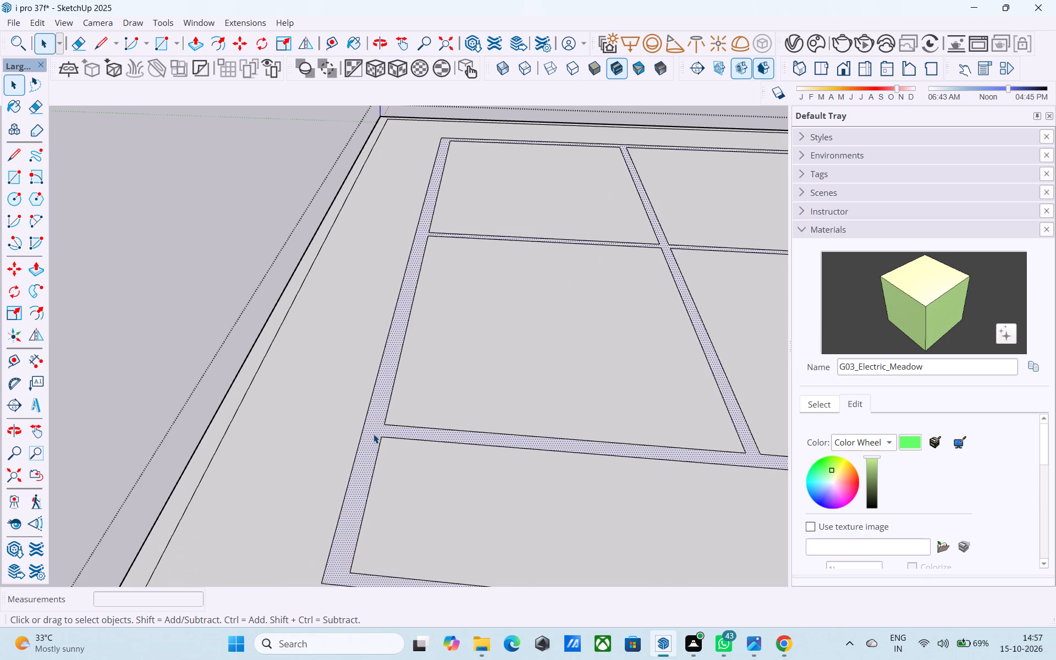
scroll(373, 434, down, 4)
scroll(373, 436, up, 4)
key(l)
click(383, 438)
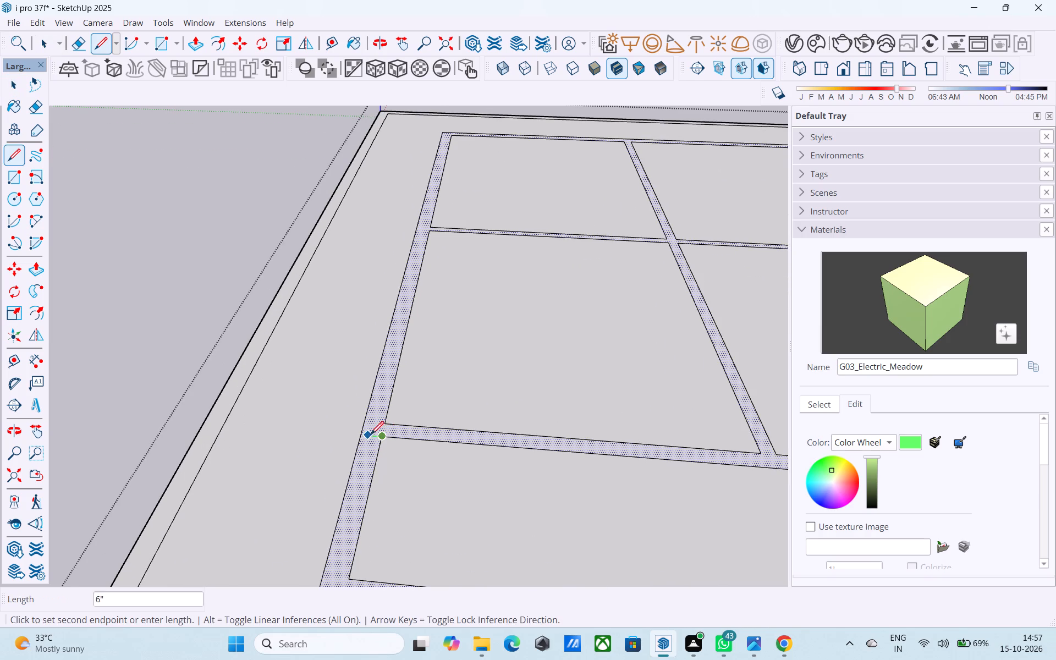
click(361, 435)
Group the house's wall and partition face with its edges, leaving out the front strip's wall.
key(space)
click(367, 432)
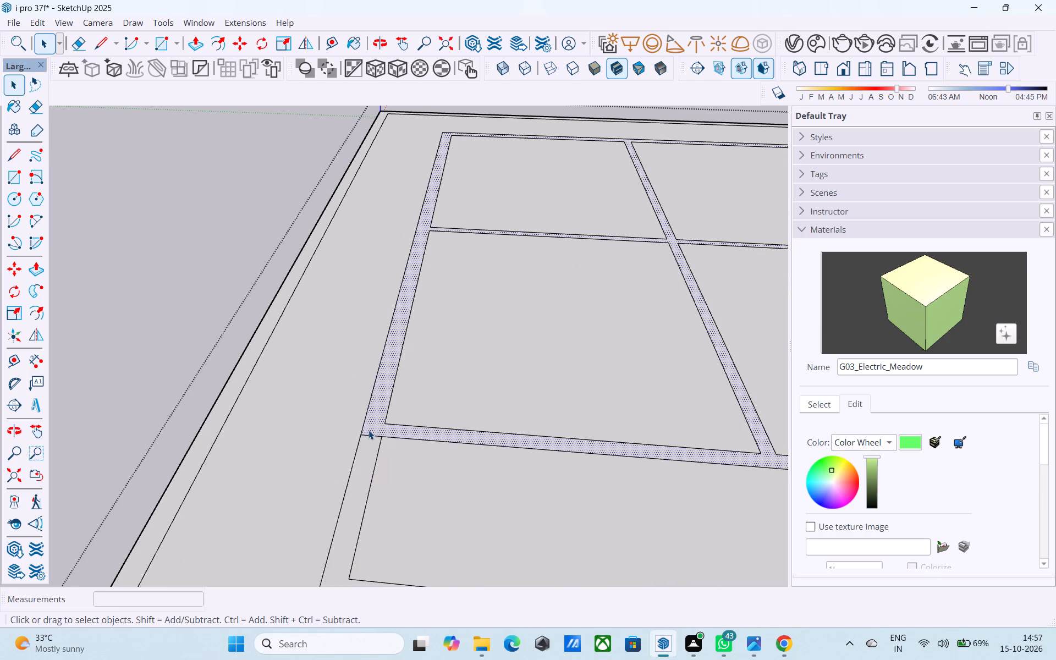
double_click(369, 428)
right_click(371, 423)
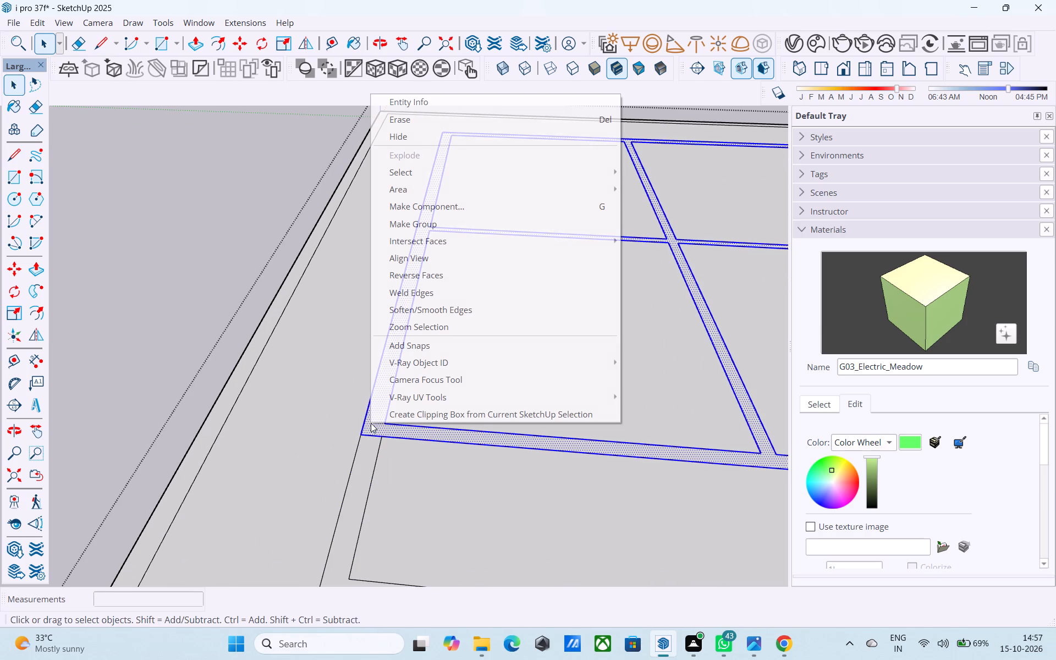
click(436, 222)
Extrude the wall face inside the house wall group upward by 10' and leave the group.
scroll(436, 258, down, 5)
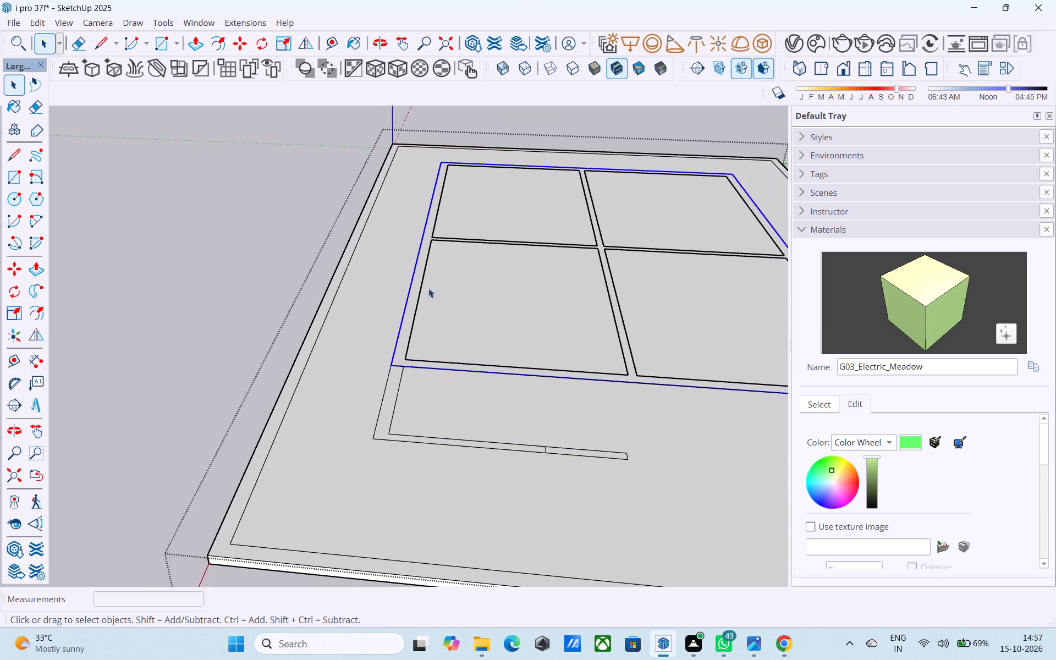
scroll(422, 314, down, 3)
scroll(545, 376, up, 7)
double_click(550, 352)
scroll(552, 346, up, 4)
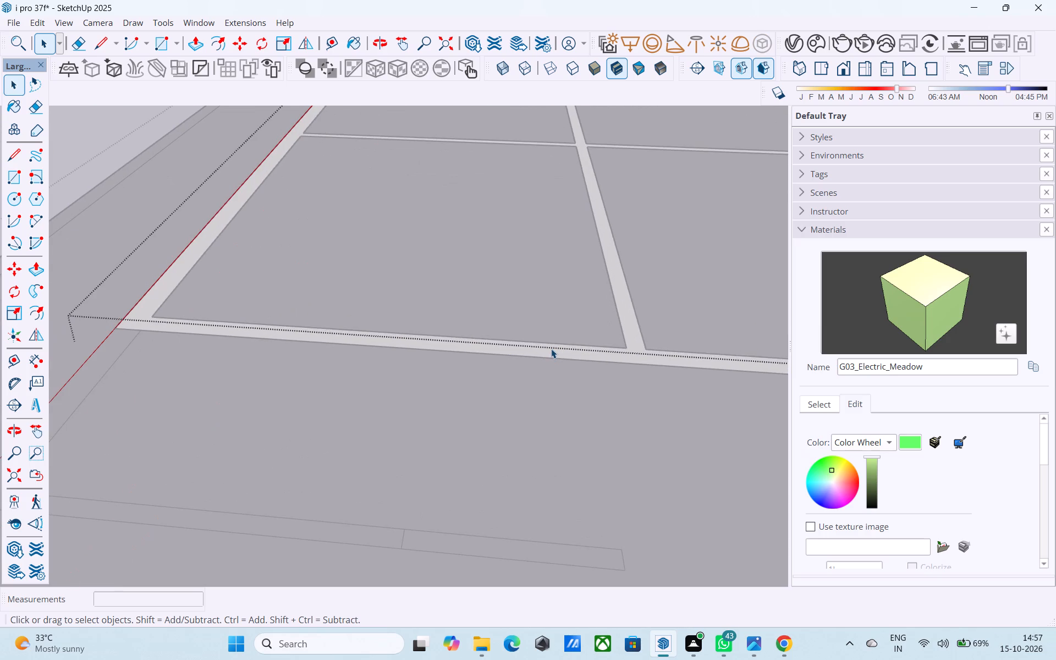
click(551, 349)
key(p)
click(551, 349)
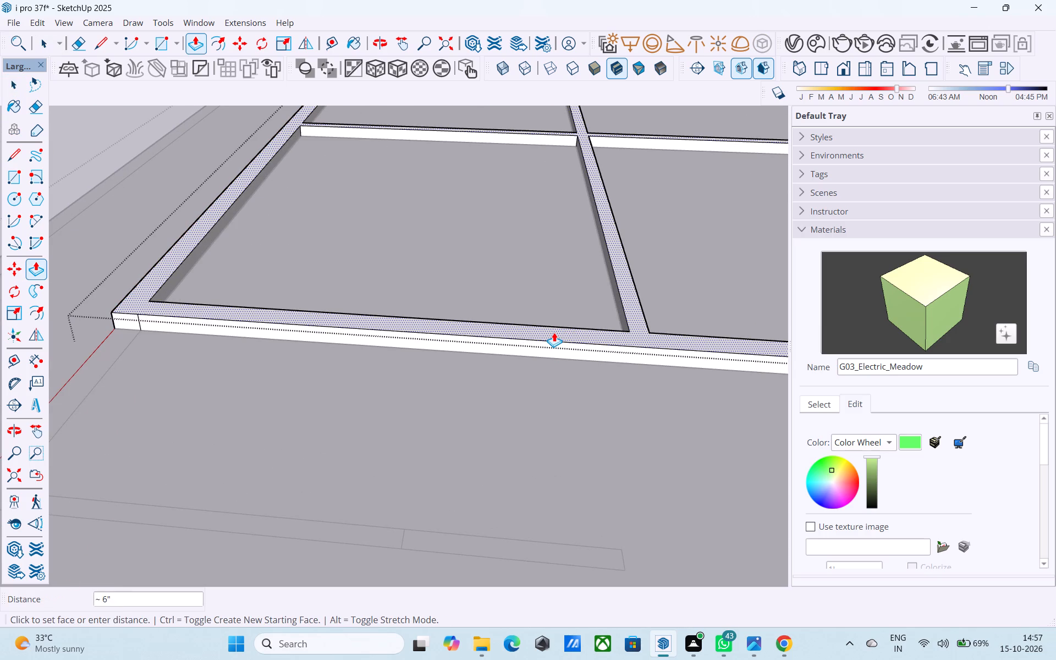
text(10)
key(apostrophe)
key(Return)
key(space)
scroll(463, 389, down, 10)
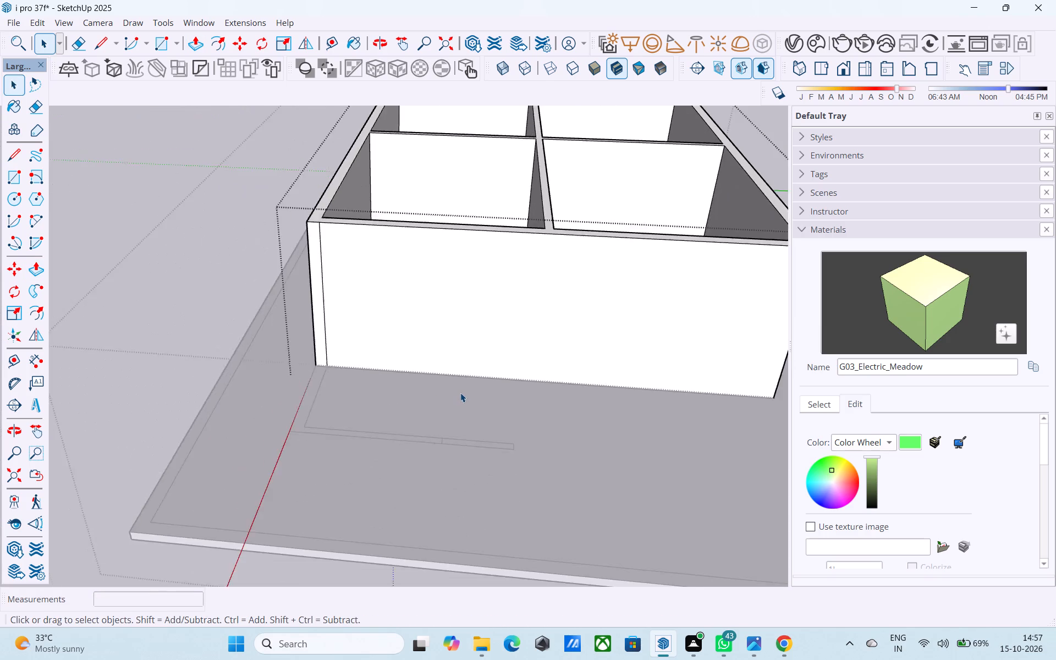
scroll(460, 393, down, 4)
middle_drag(460, 399, 467, 391)
scroll(477, 373, down, 6)
click(334, 327)
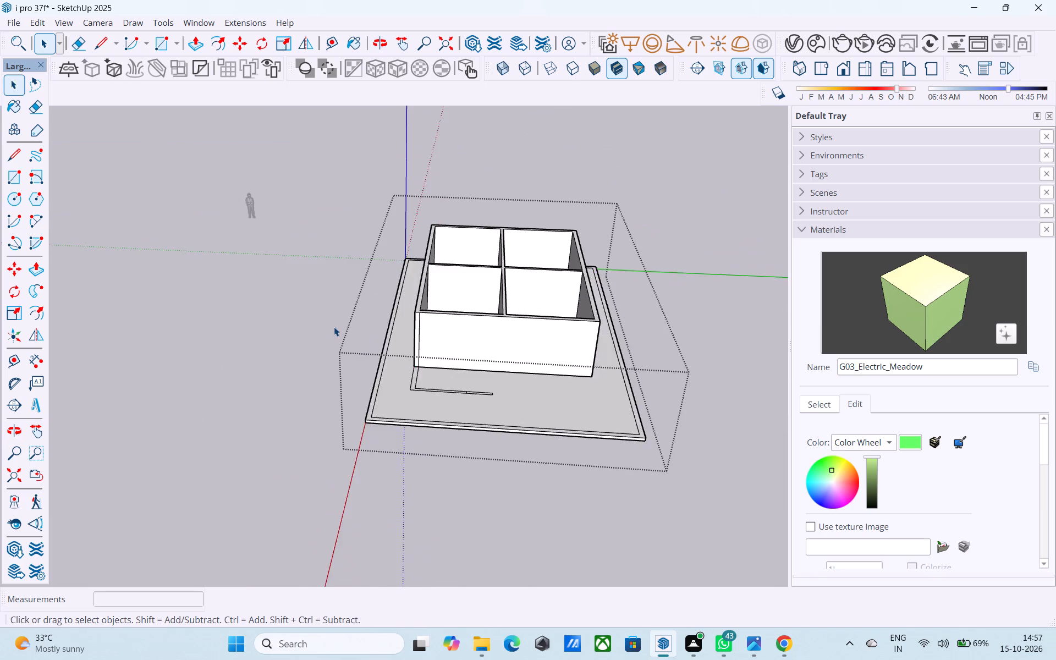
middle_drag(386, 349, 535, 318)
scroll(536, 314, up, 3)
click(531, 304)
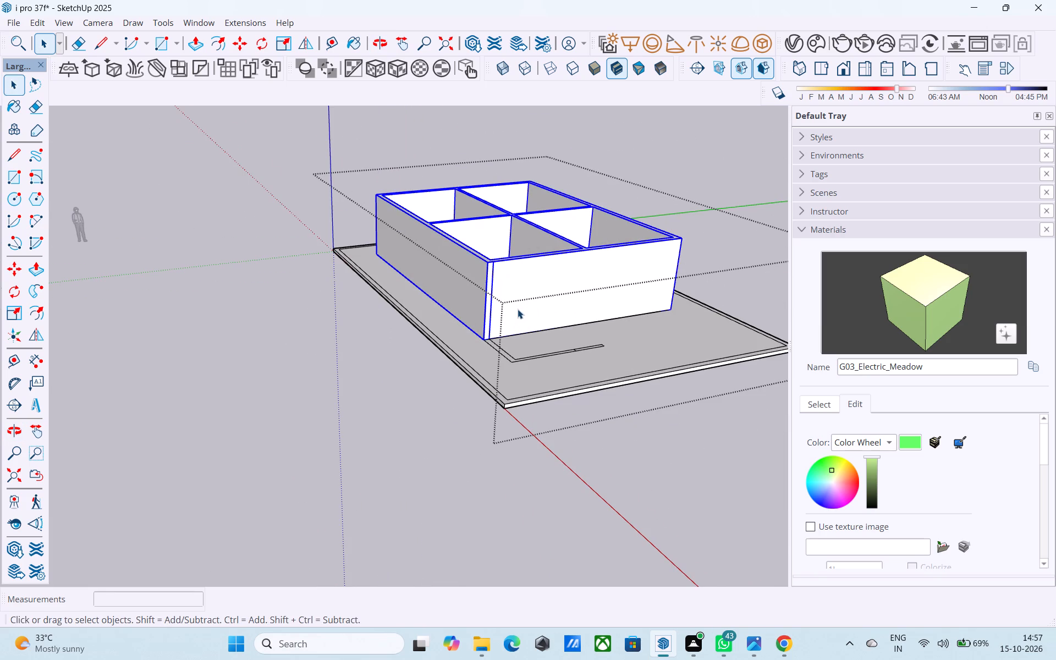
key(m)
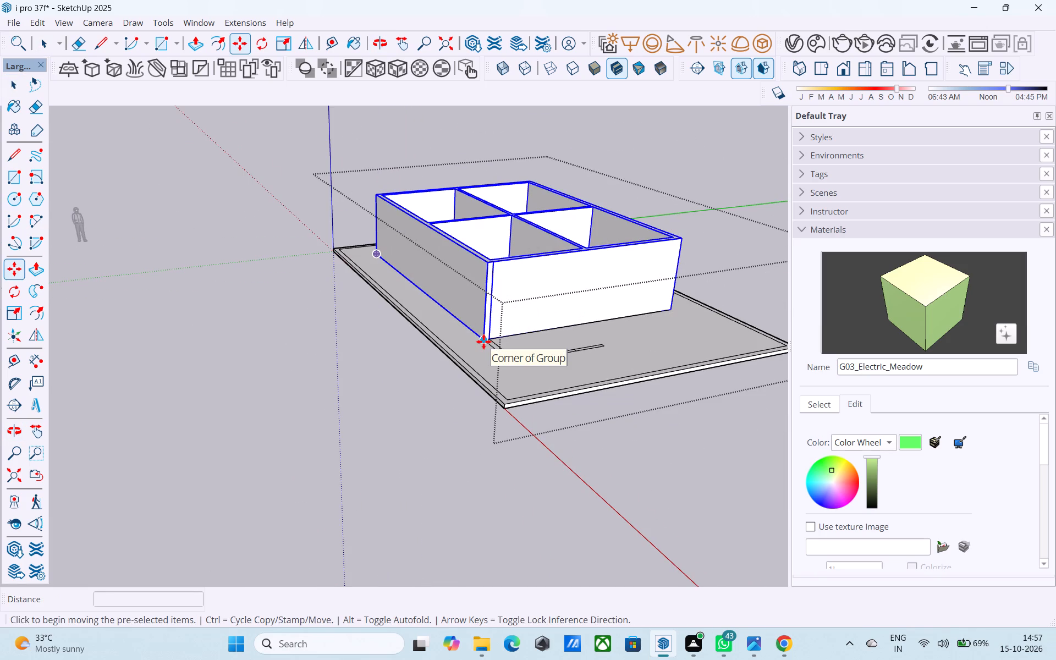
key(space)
Leave the group and draw a 28' 6" by 38' 6" rectangle across the wall tops from corner to opposite corner.
click(384, 360)
middle_drag(521, 301, 391, 420)
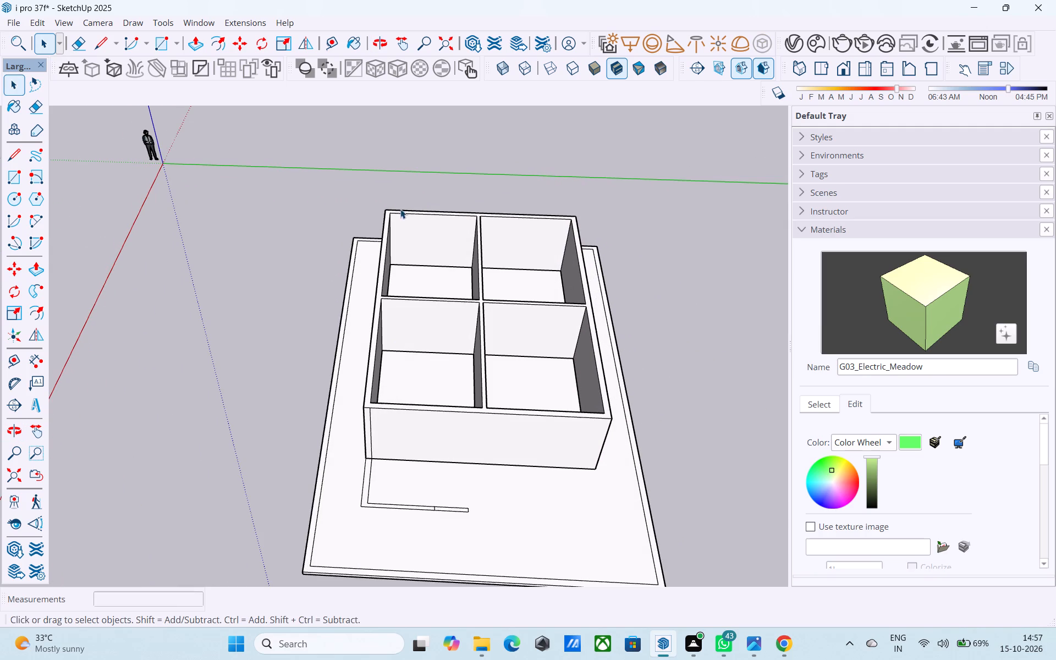
key(r)
scroll(403, 188, up, 6)
click(382, 212)
scroll(382, 212, down, 5)
middle_drag(617, 414, 590, 309)
scroll(626, 353, up, 3)
click(629, 351)
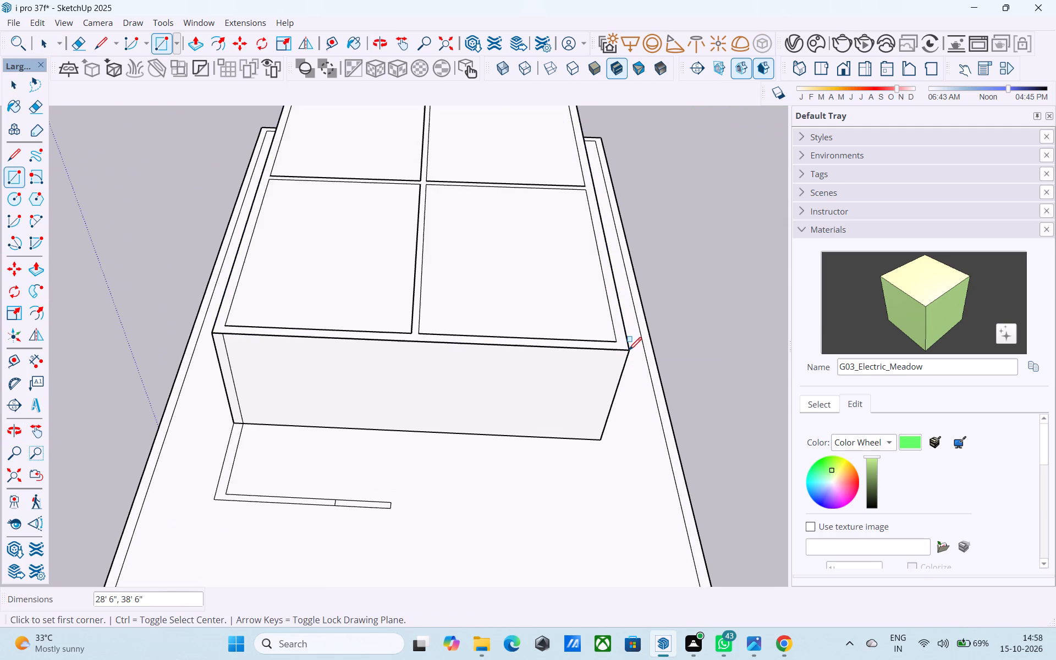
scroll(629, 349, down, 4)
key(space)
Extrude the rectangle on top of the walls by 6" to form a roof slab.
click(596, 317)
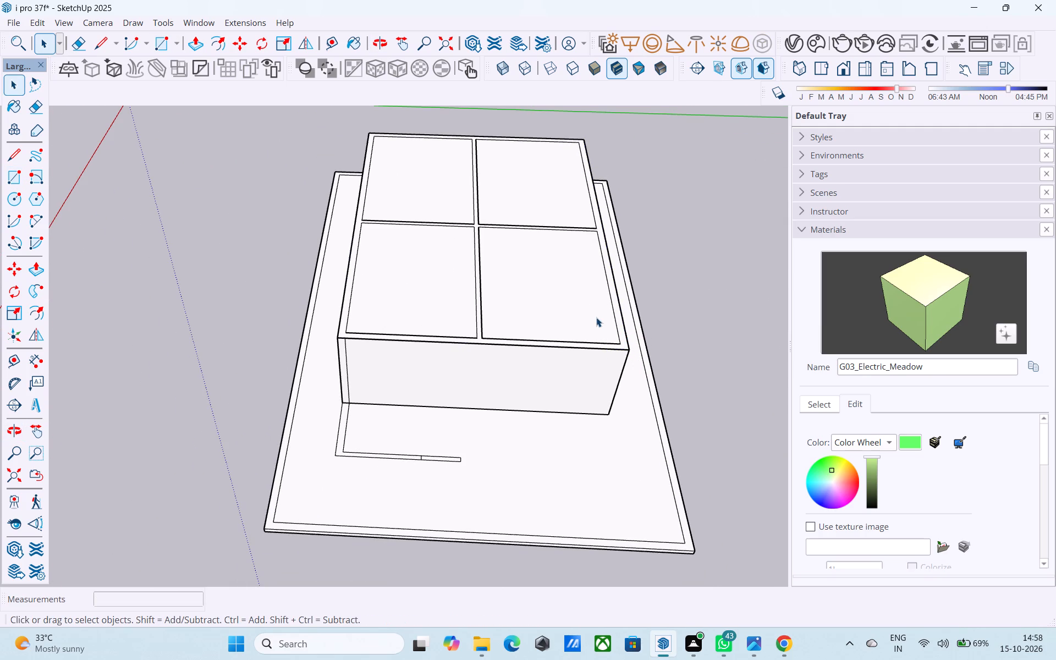
key(p)
click(596, 317)
text(6")
key(Return)
key(space)
Inside the house group, copy the wall group up by 10' 6" so it stands on the roof slab.
middle_drag(368, 396, 514, 332)
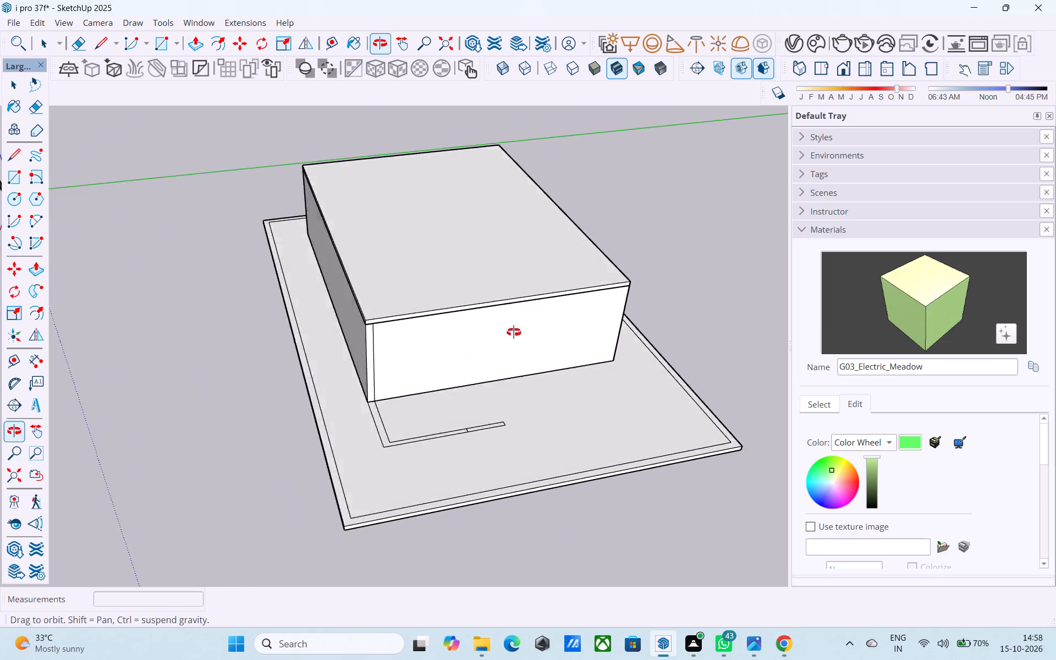
middle_drag(514, 332, 574, 322)
scroll(471, 353, up, 2)
click(433, 346)
double_click(392, 349)
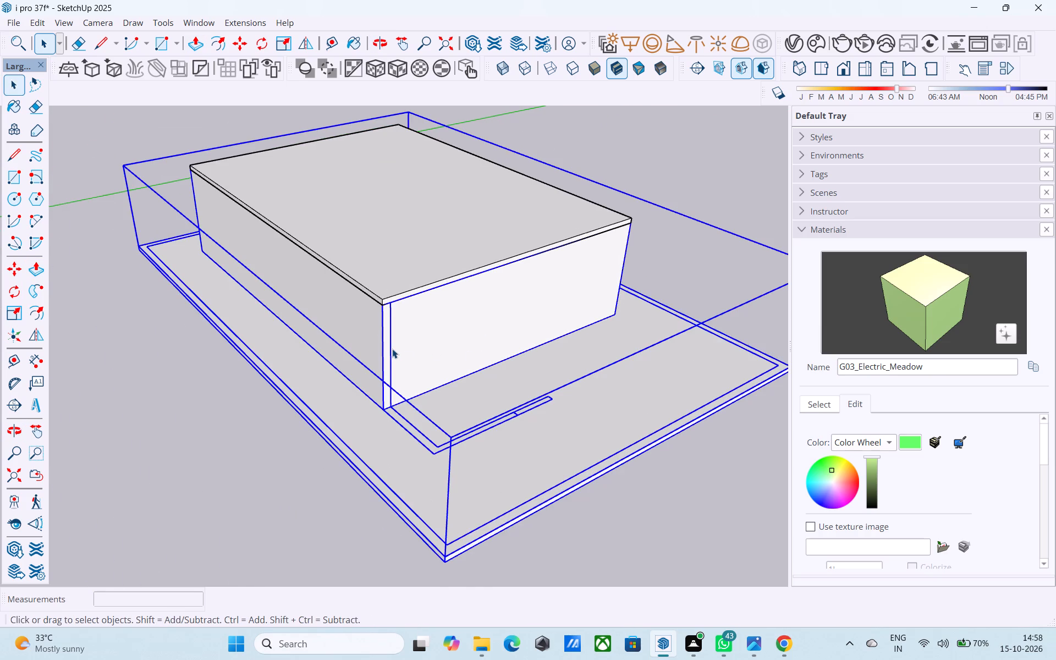
click(392, 346)
scroll(392, 346, up, 1)
key(m)
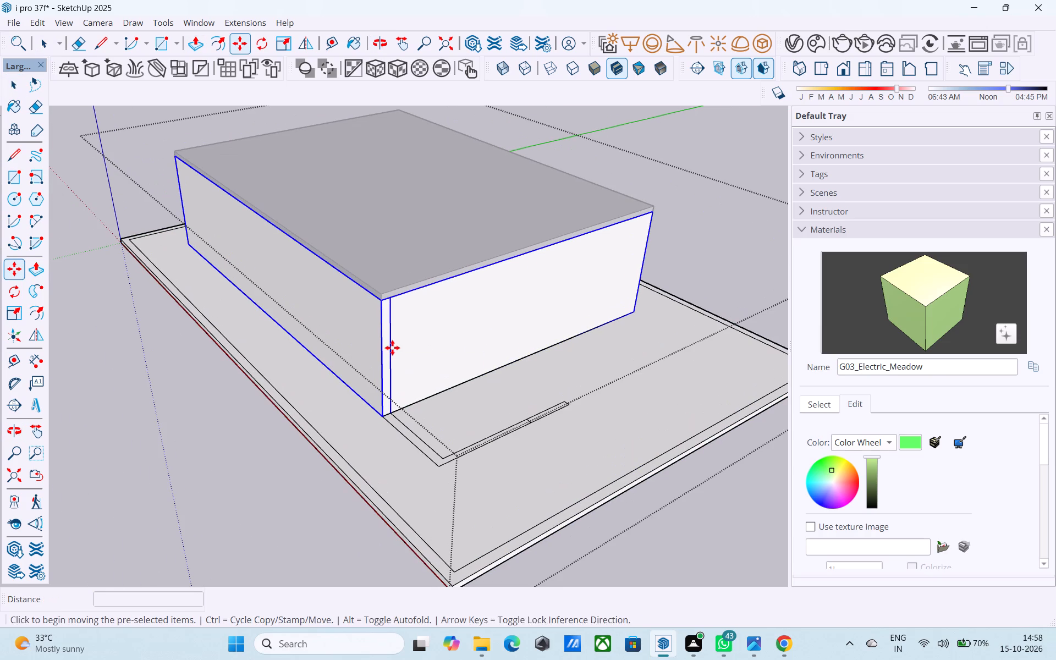
click(381, 414)
click(386, 288)
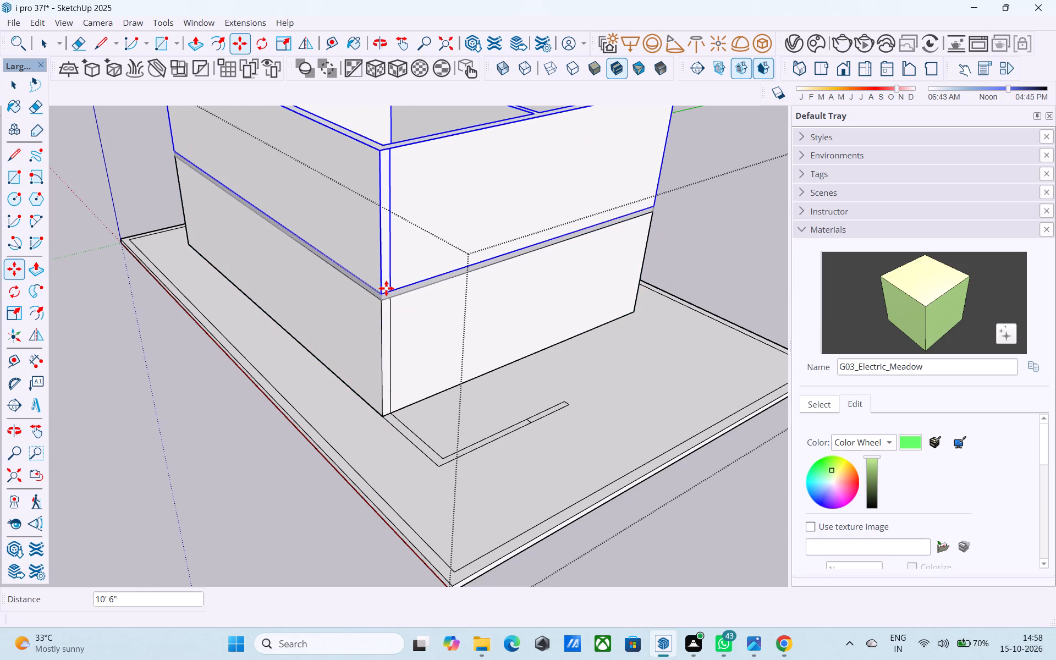
scroll(389, 292, down, 2)
key(space)
scroll(390, 293, up, 3)
Leave the house group and make the whole 6" roof slab between the two storeys a group.
click(392, 290)
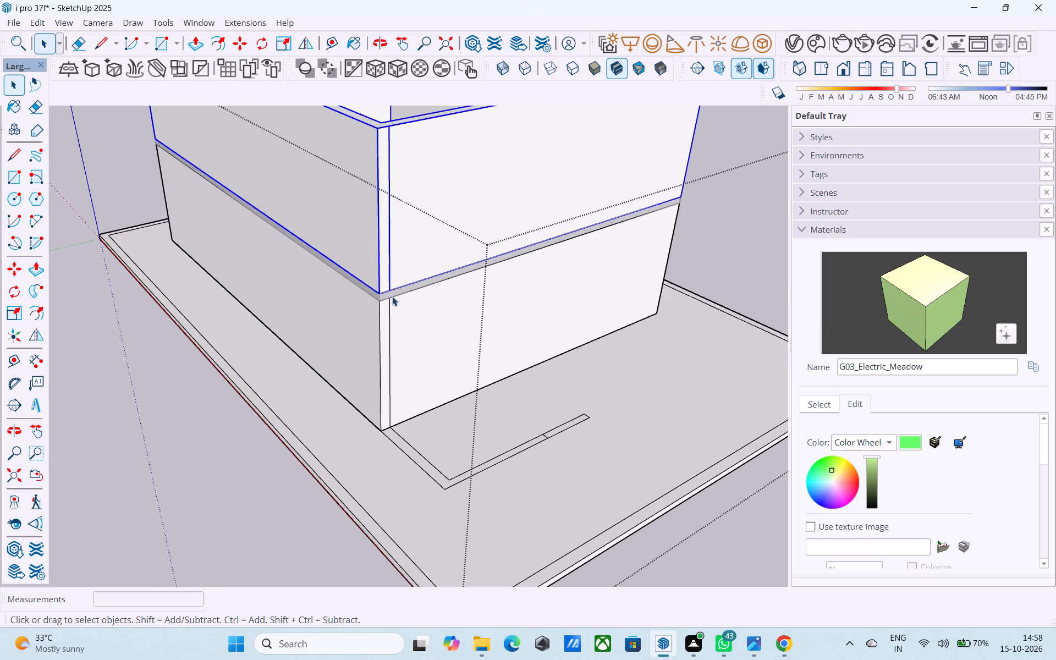
click(258, 423)
click(400, 289)
click(229, 392)
click(228, 397)
click(205, 442)
scroll(213, 418, down, 4)
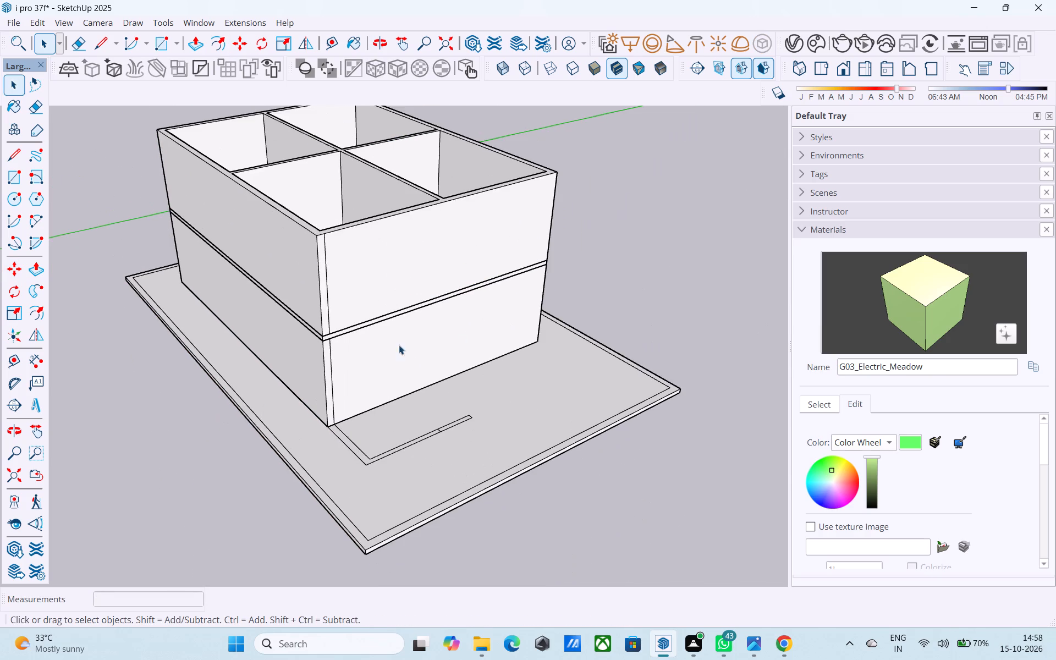
scroll(356, 347, up, 7)
click(322, 328)
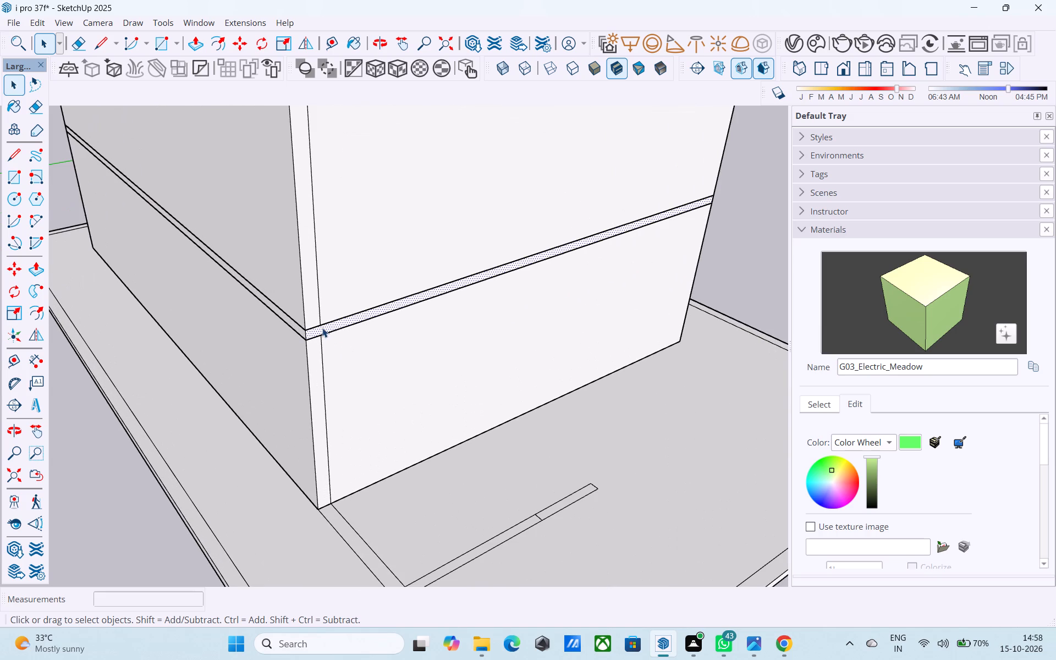
key(m)
key(space)
scroll(311, 334, up, 4)
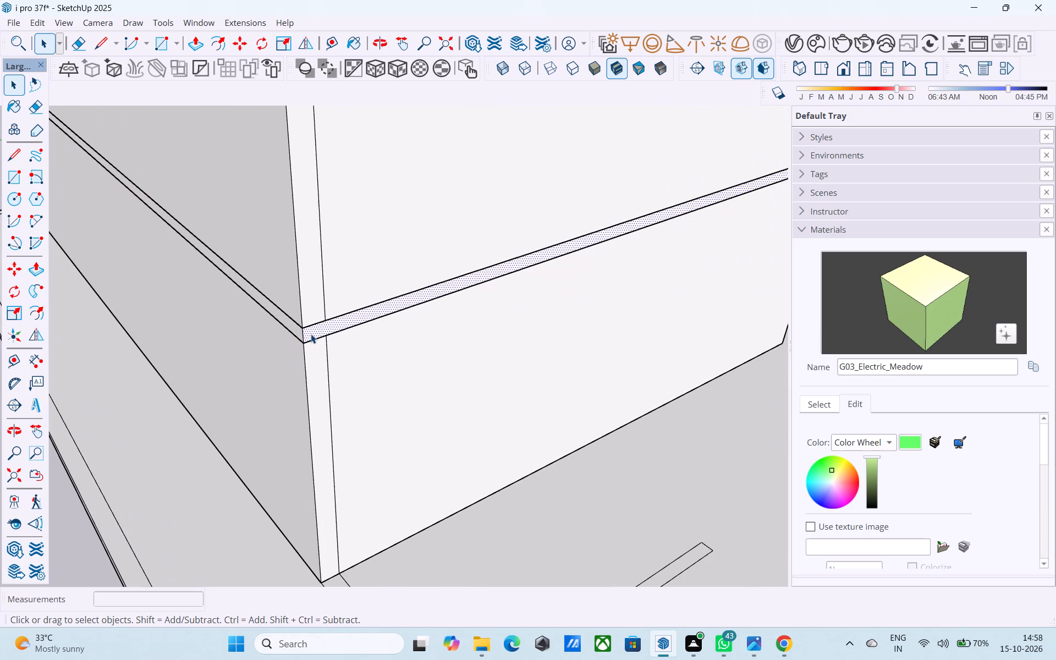
triple_click(311, 334)
right_click(311, 333)
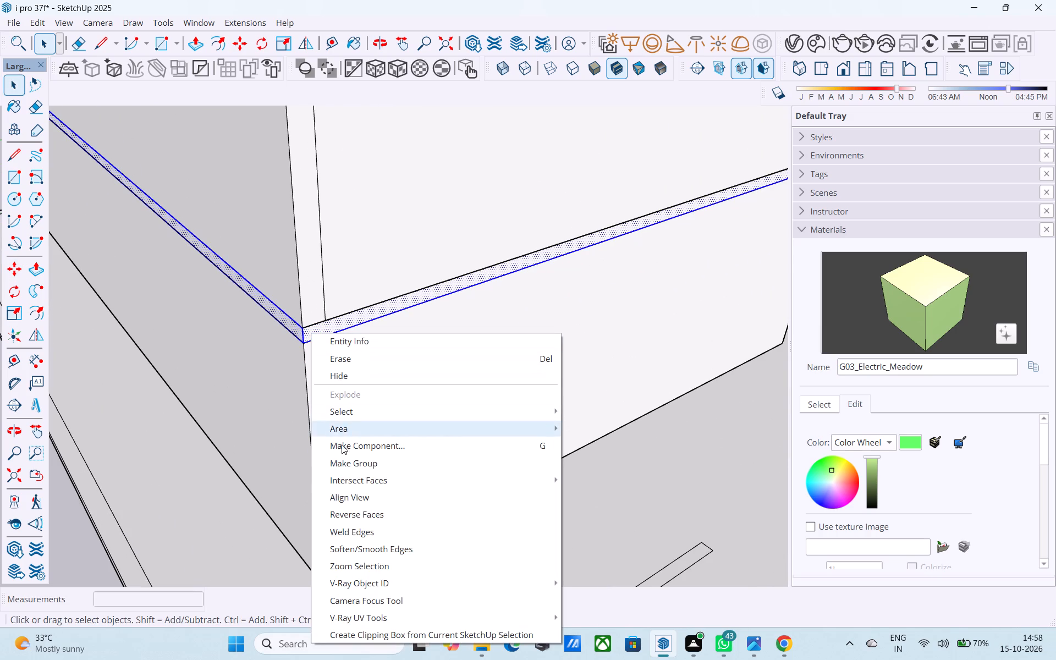
click(387, 460)
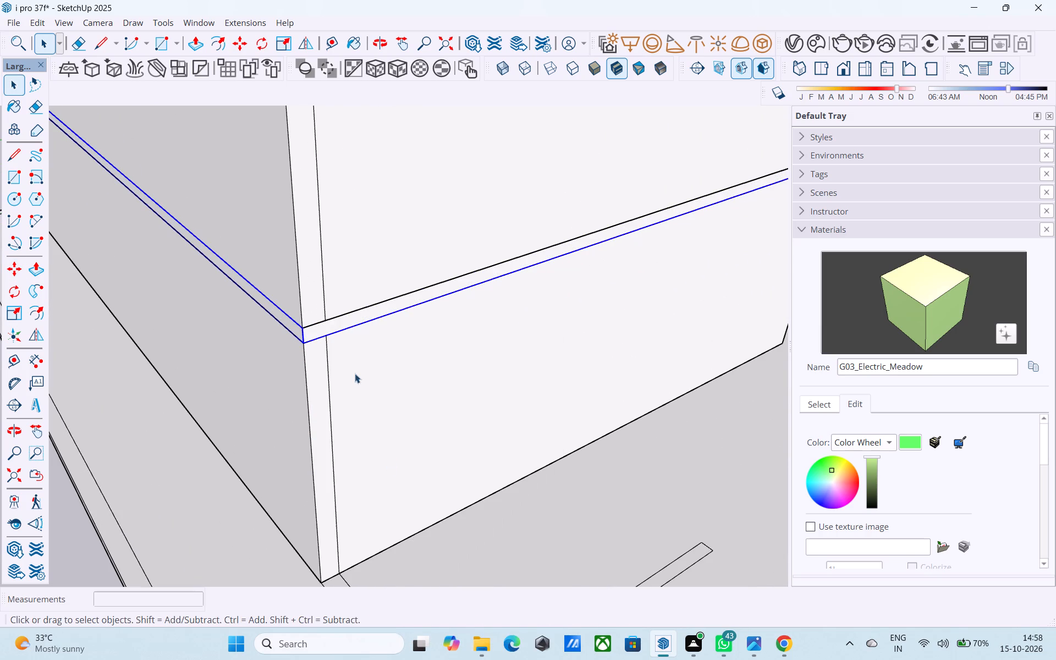
Copy the roof slab group up by 10' 6" onto the top of the second-storey walls.
key(m)
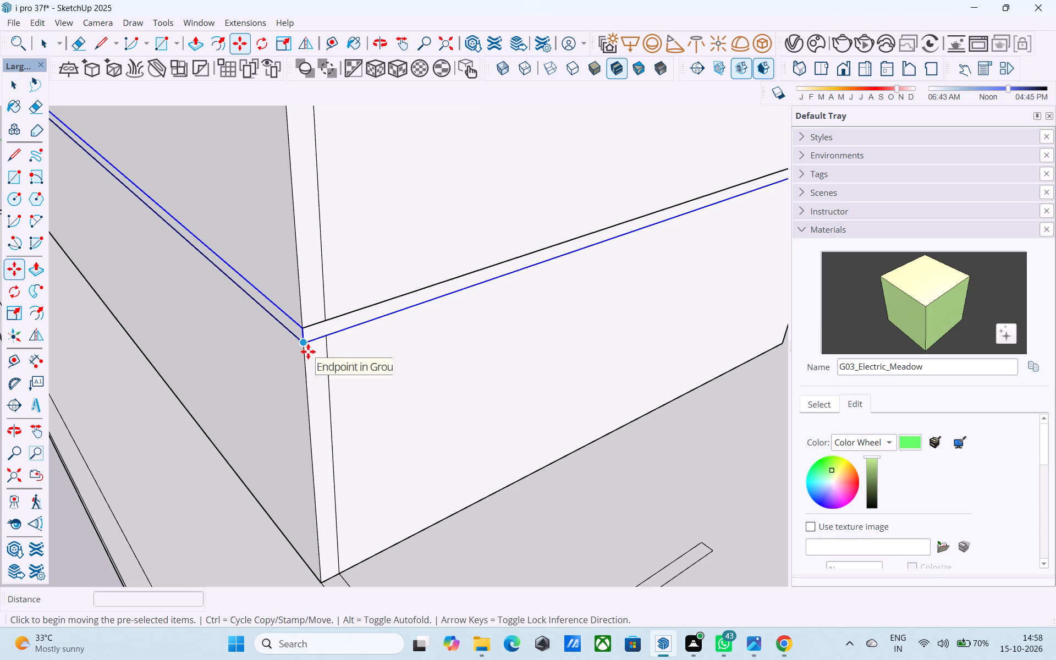
click(304, 345)
scroll(309, 334, down, 9)
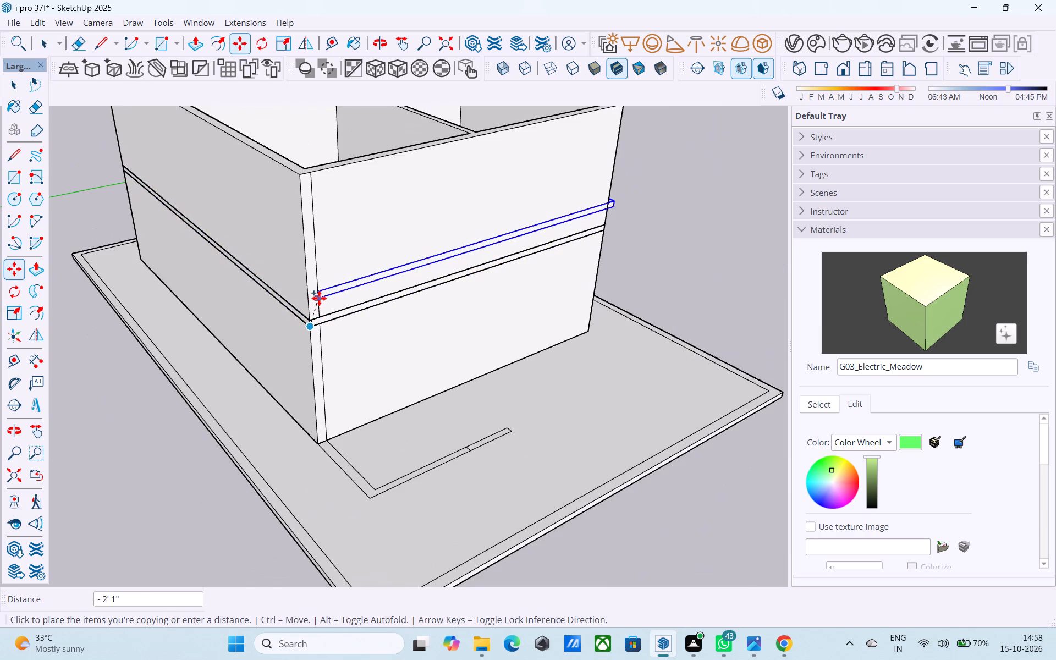
scroll(319, 298, down, 4)
shift+middle_drag(321, 326, 329, 391)
scroll(344, 282, up, 5)
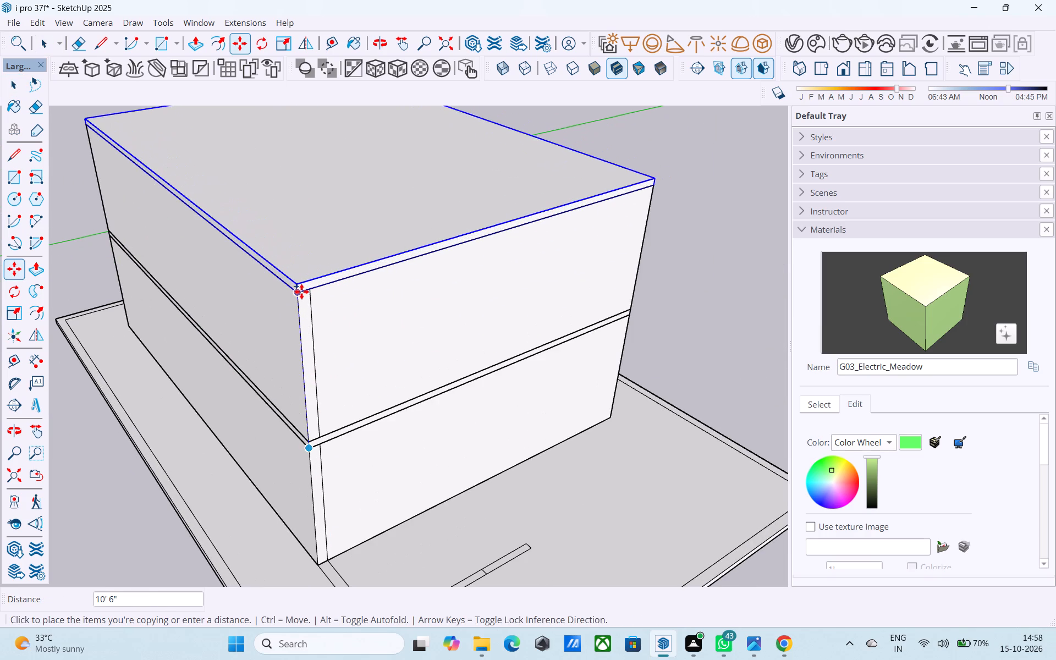
click(300, 291)
scroll(300, 291, up, 1)
key(space)
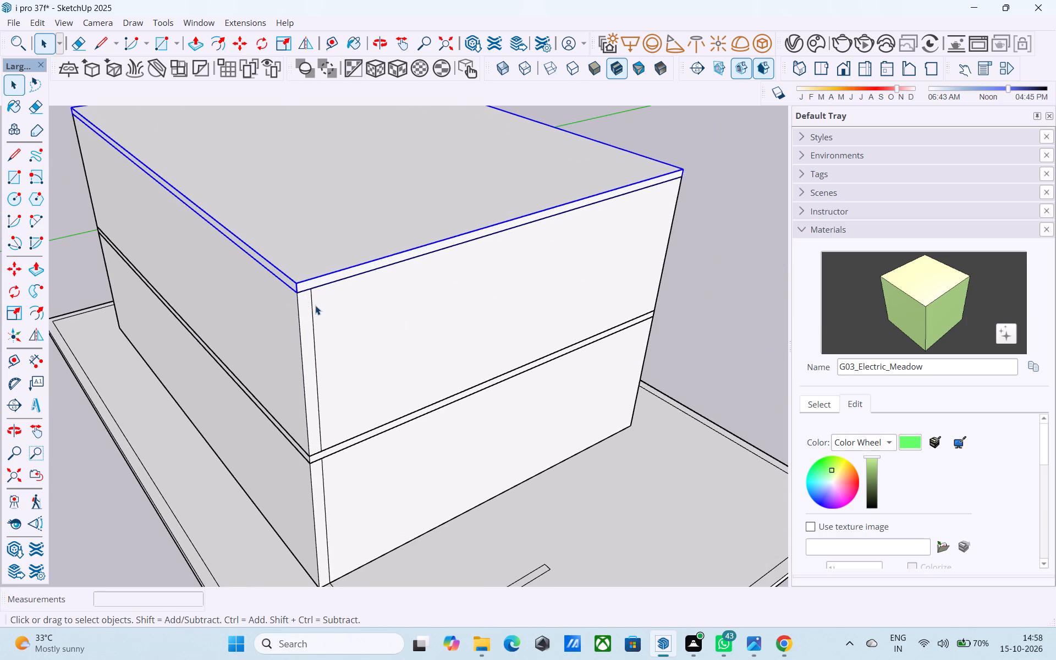
Inside the house group, copy the second-storey wall group up by 10' 6" onto the top slab.
scroll(315, 305, down, 4)
click(326, 324)
double_click(327, 324)
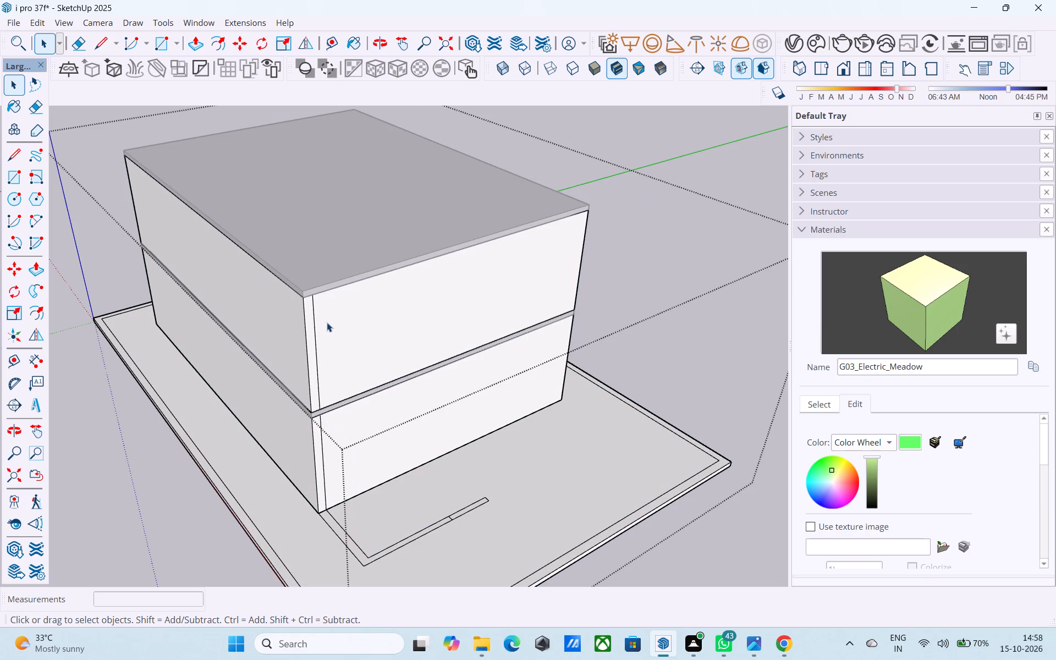
click(327, 322)
key(m)
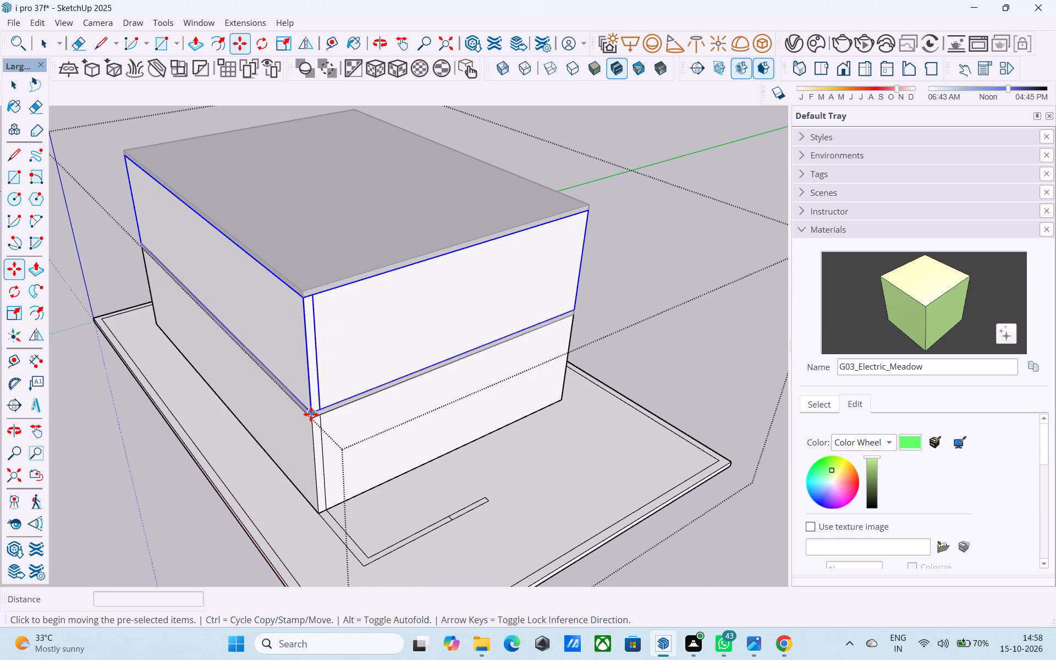
scroll(311, 414, up, 2)
click(311, 414)
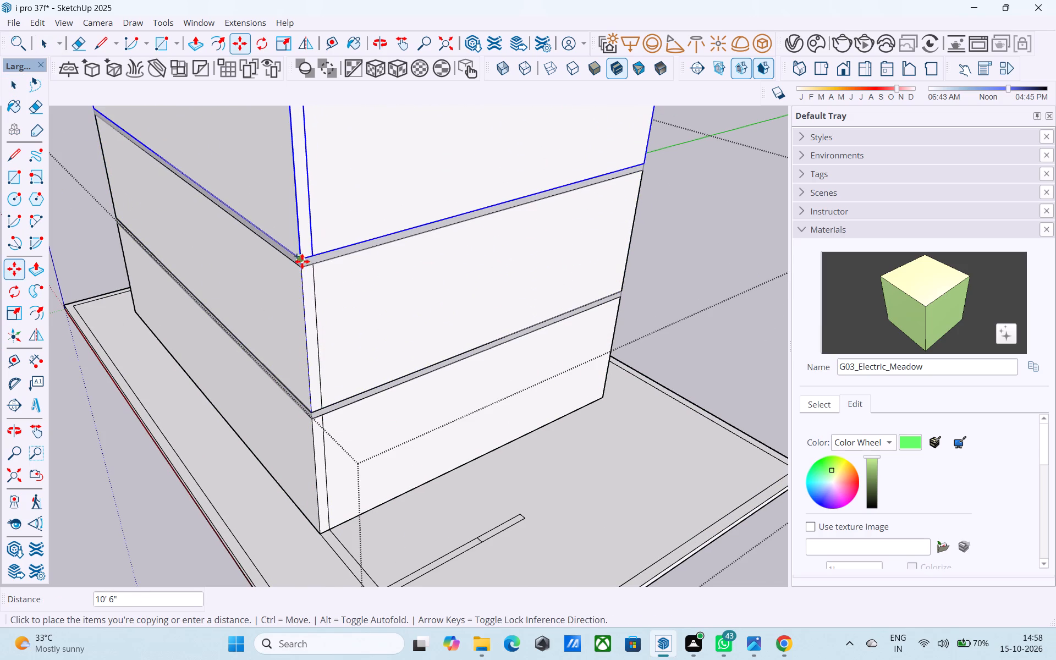
scroll(299, 260, up, 2)
click(299, 260)
scroll(345, 322, down, 9)
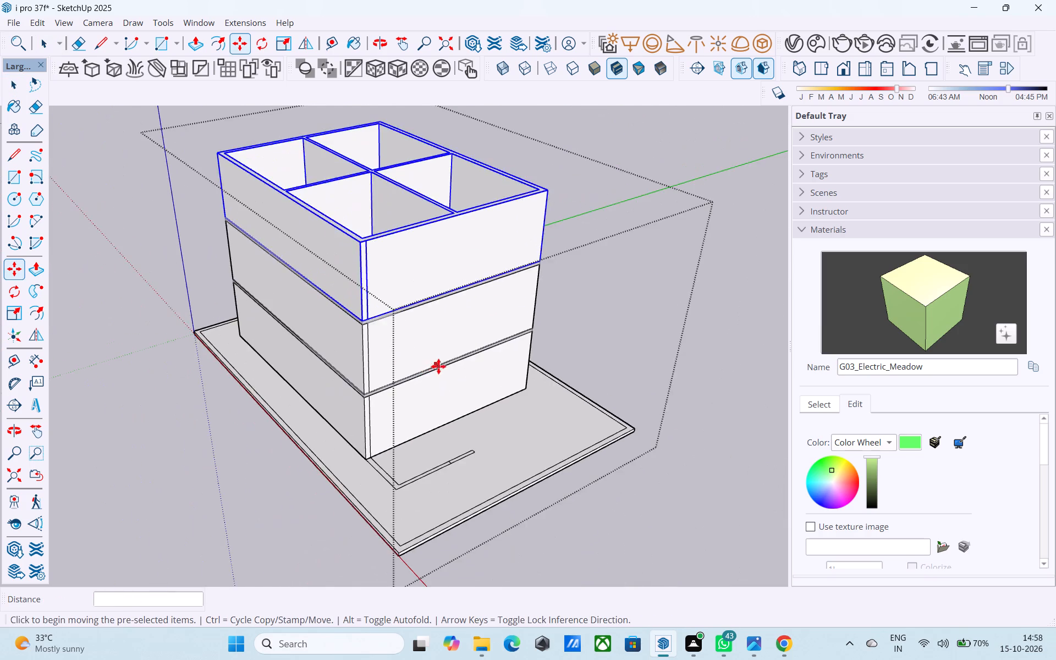
scroll(438, 366, down, 2)
middle_drag(438, 366, 404, 318)
key(space)
Examine the stacked storeys and the front strip on the base slab from several sides.
middle_drag(551, 280, 499, 229)
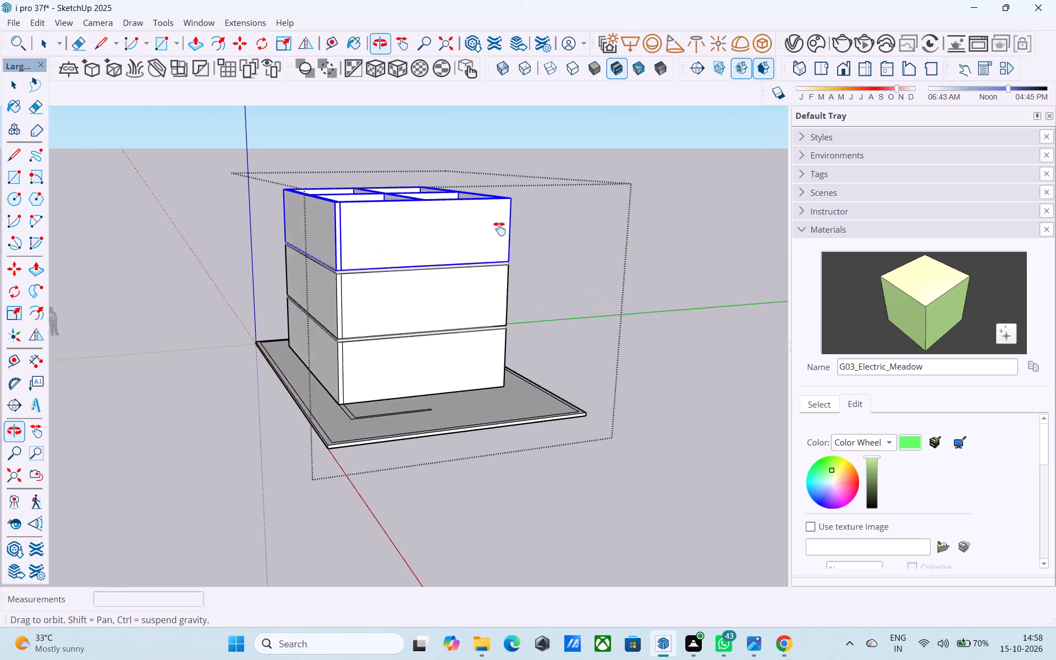
middle_drag(499, 229, 708, 294)
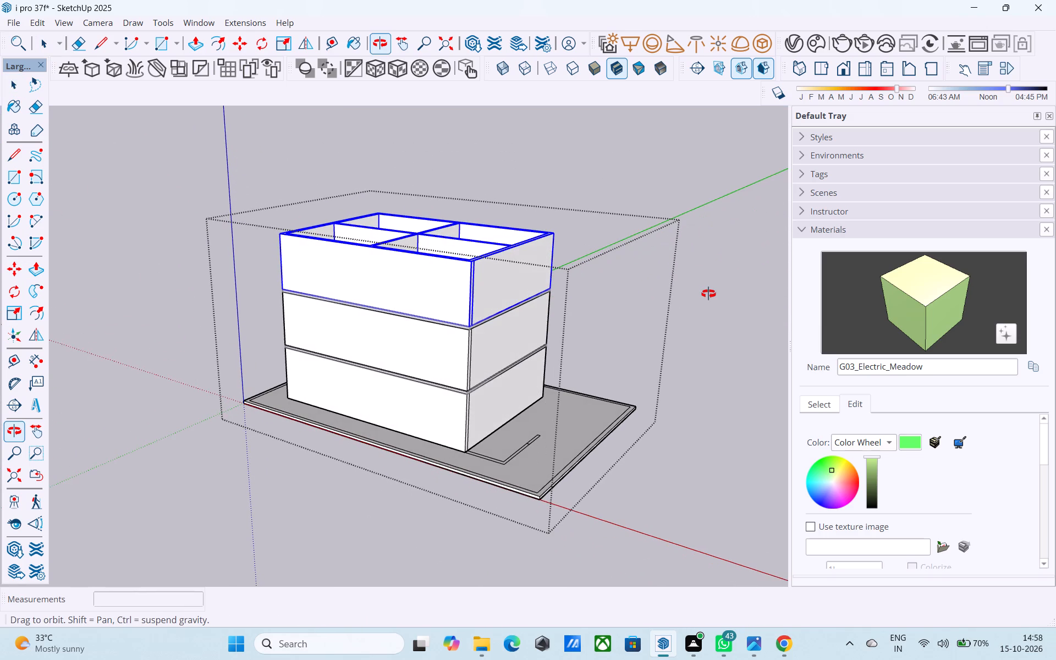
middle_drag(708, 294, 356, 393)
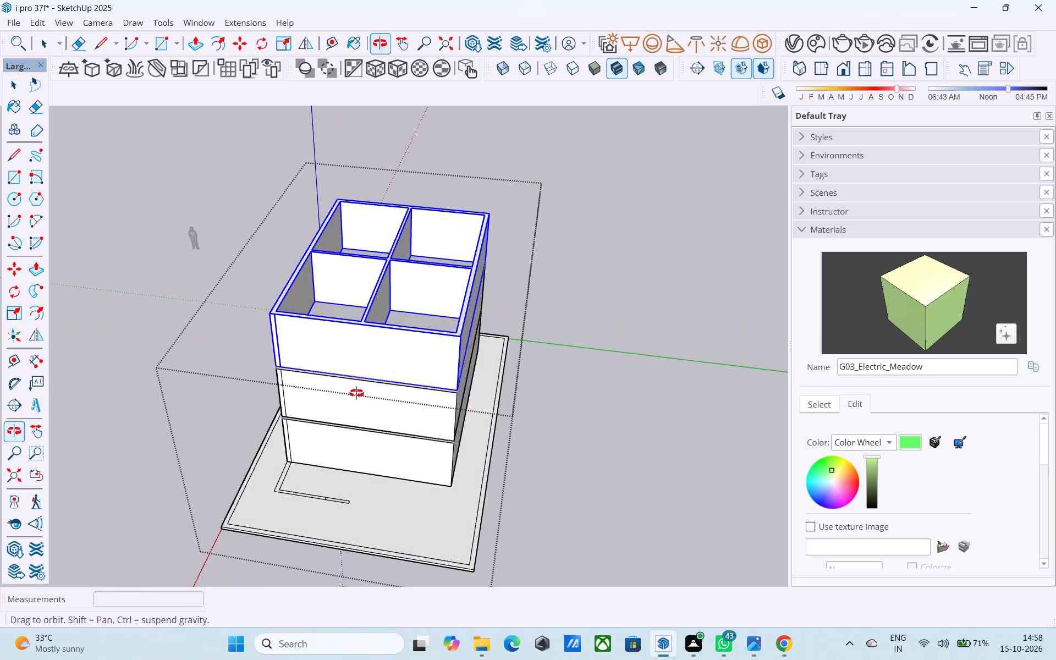
middle_drag(356, 393, 355, 392)
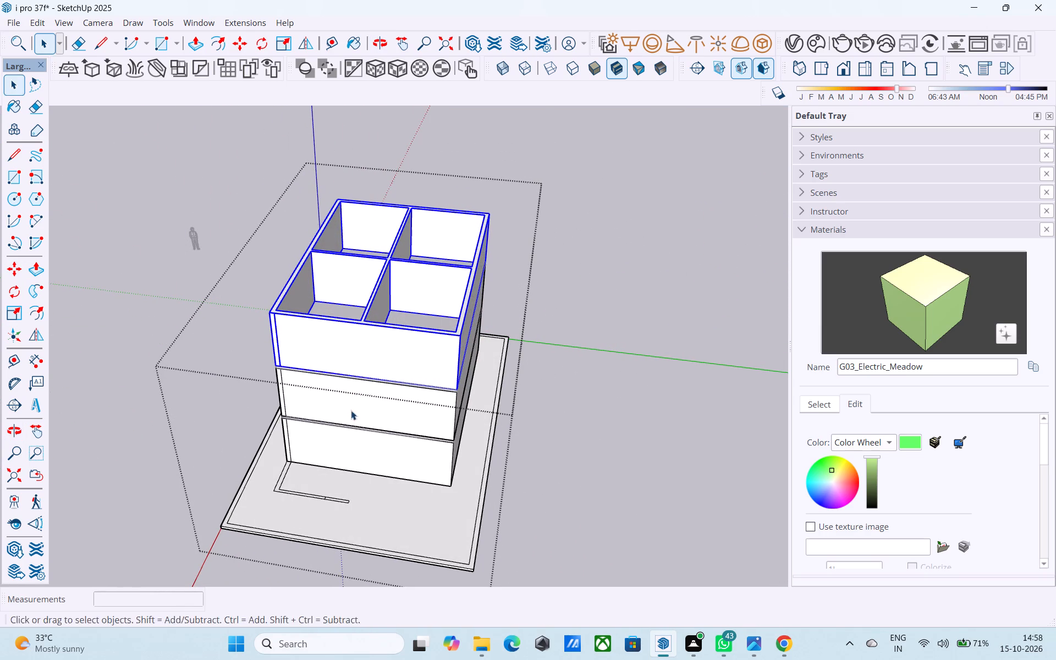
middle_drag(349, 417, 752, 355)
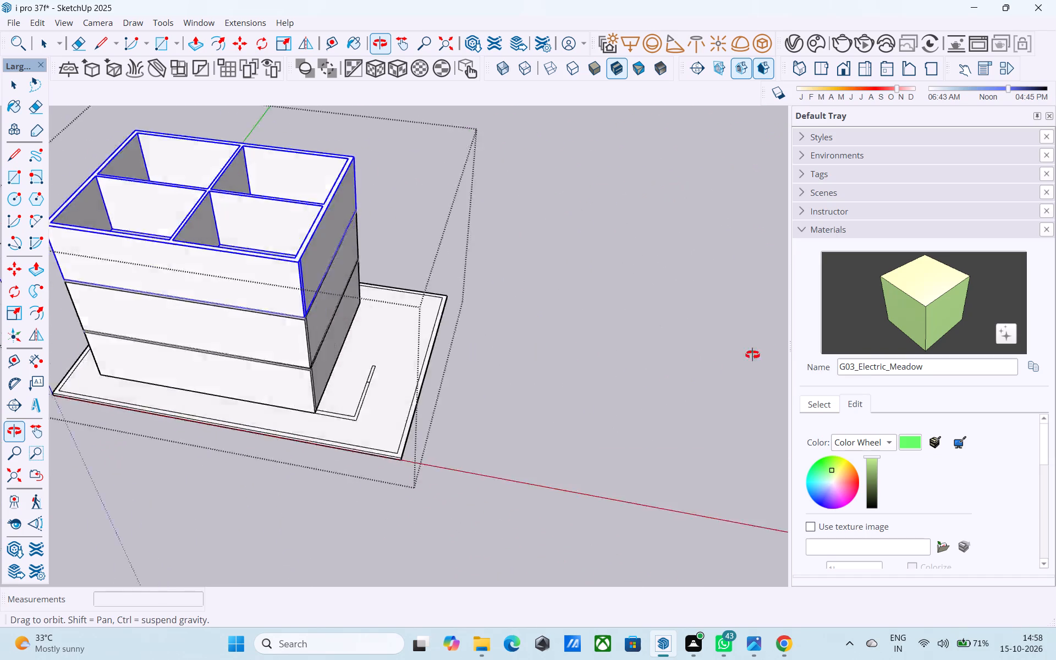
middle_drag(752, 355, 801, 348)
shift+middle_drag(449, 377, 479, 362)
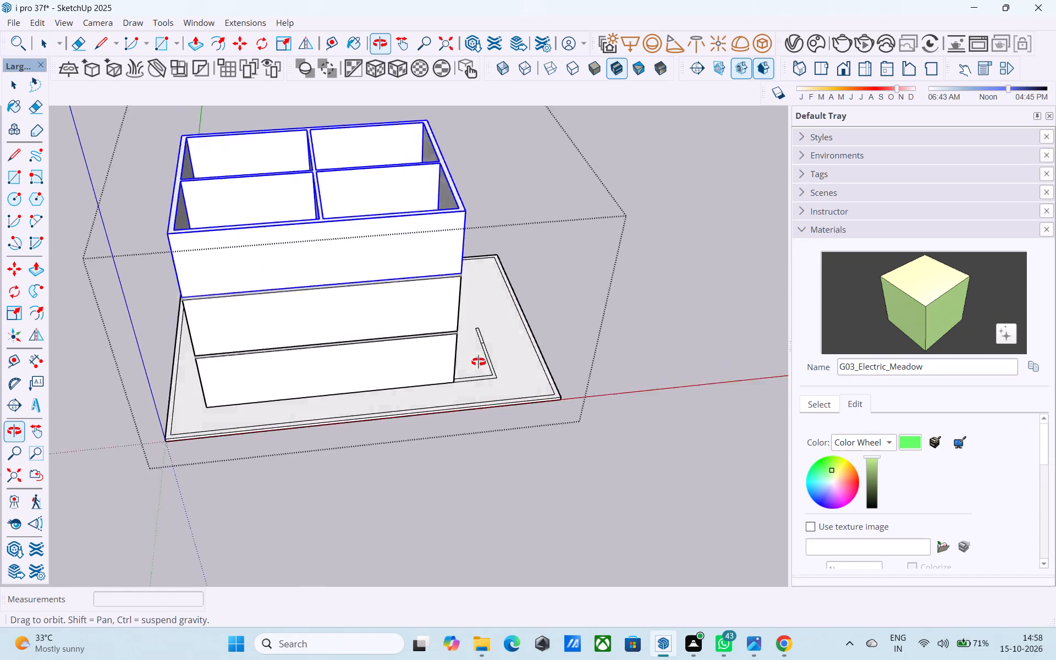
shift+middle_drag(479, 362, 382, 376)
Erase the front strip's front run, end and dividing edges, leaving only its two parallel lines from the house corner.
scroll(467, 386, up, 3)
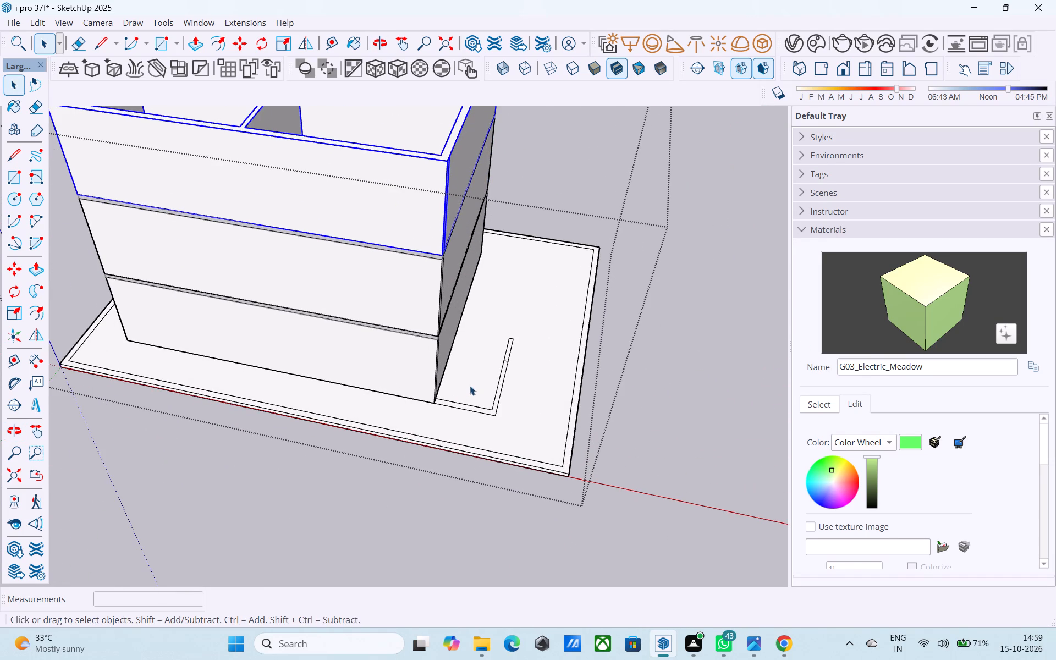
middle_drag(470, 387, 458, 404)
scroll(563, 404, up, 8)
click(468, 382)
scroll(468, 382, up, 4)
key(e)
drag(469, 383, 463, 381)
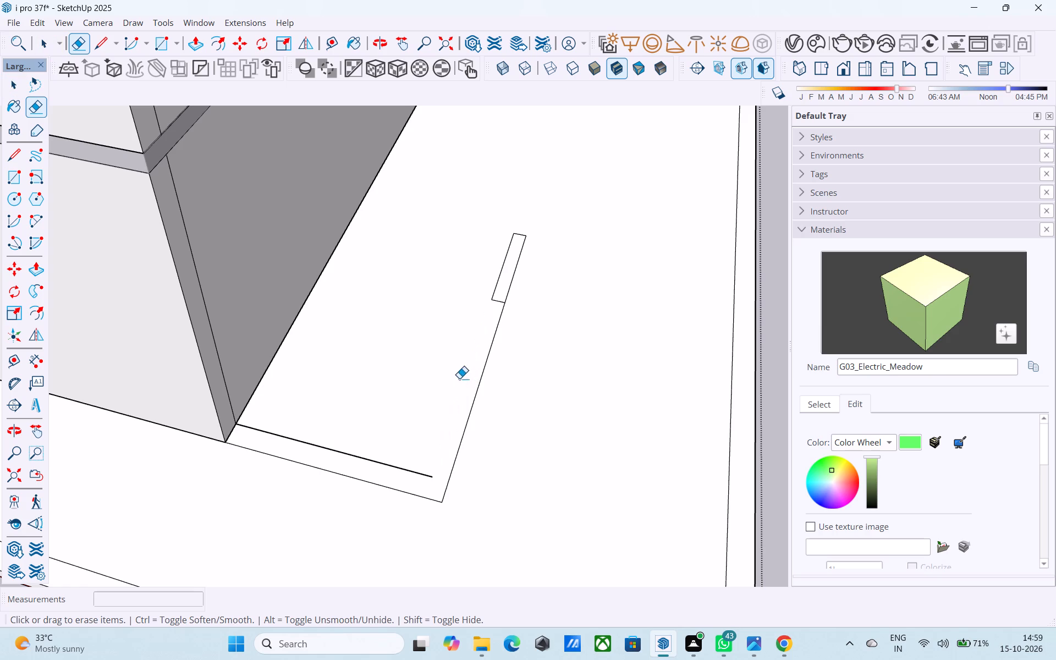
drag(476, 390, 481, 393)
drag(527, 278, 460, 264)
drag(527, 218, 512, 263)
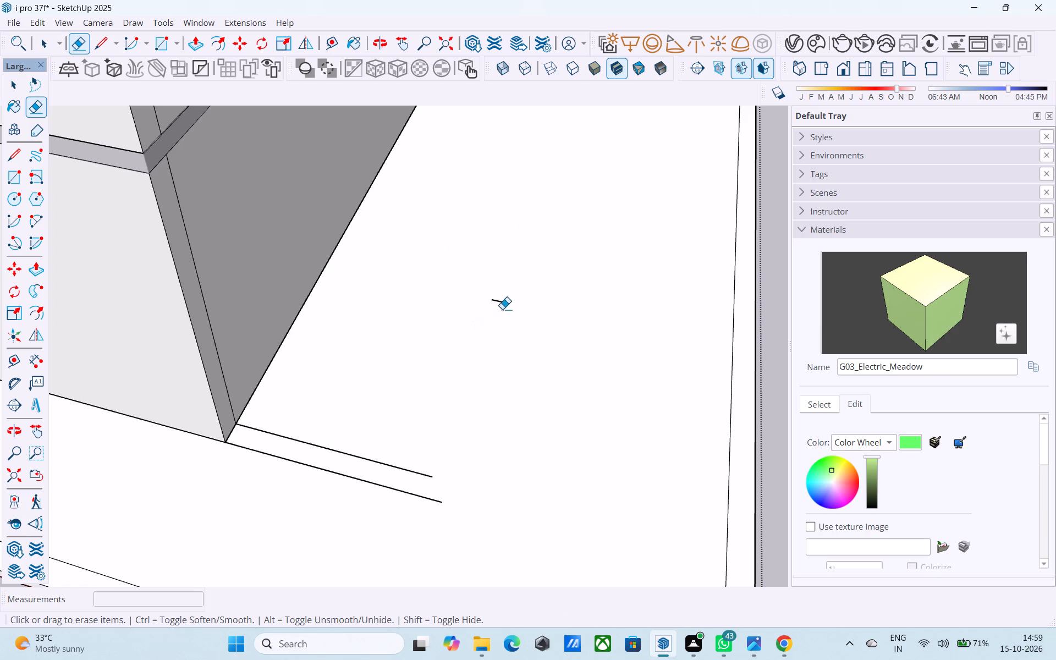
click(500, 301)
key(space)
Extend the strip's two parallel lines from the house corner, making the outer one 10' long and lengthening the inner one by about 2' 10".
key(l)
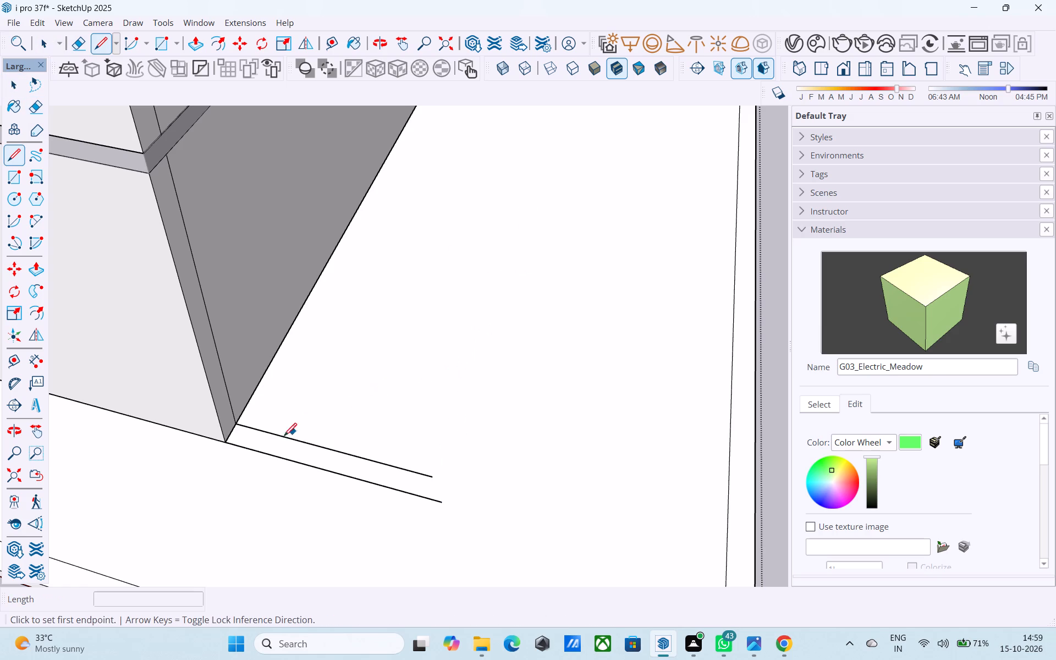
click(222, 440)
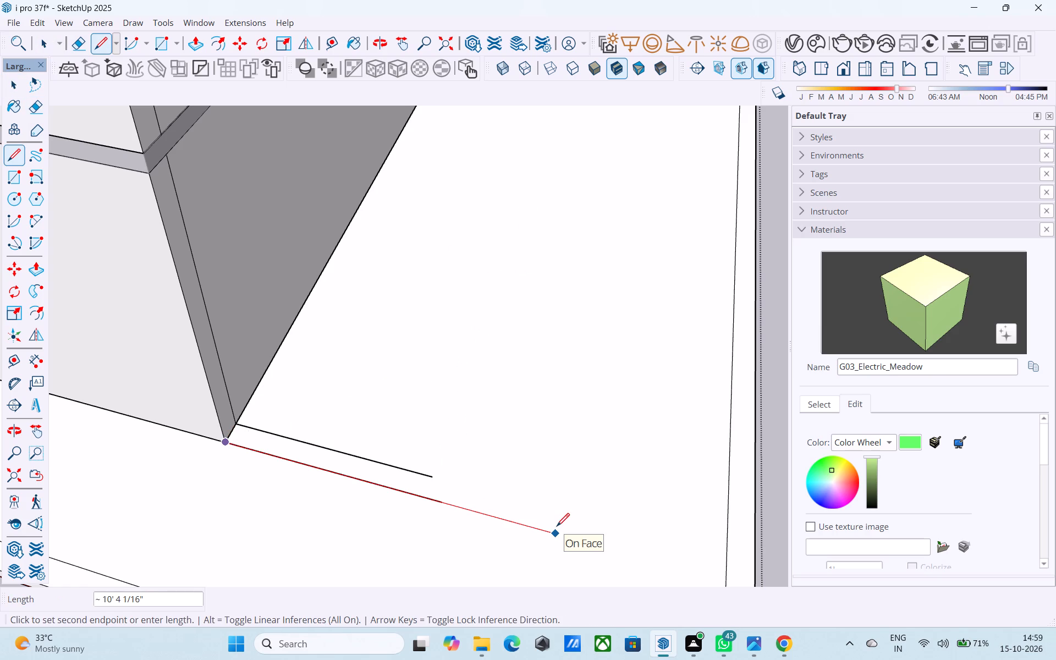
text(10')
key(Return)
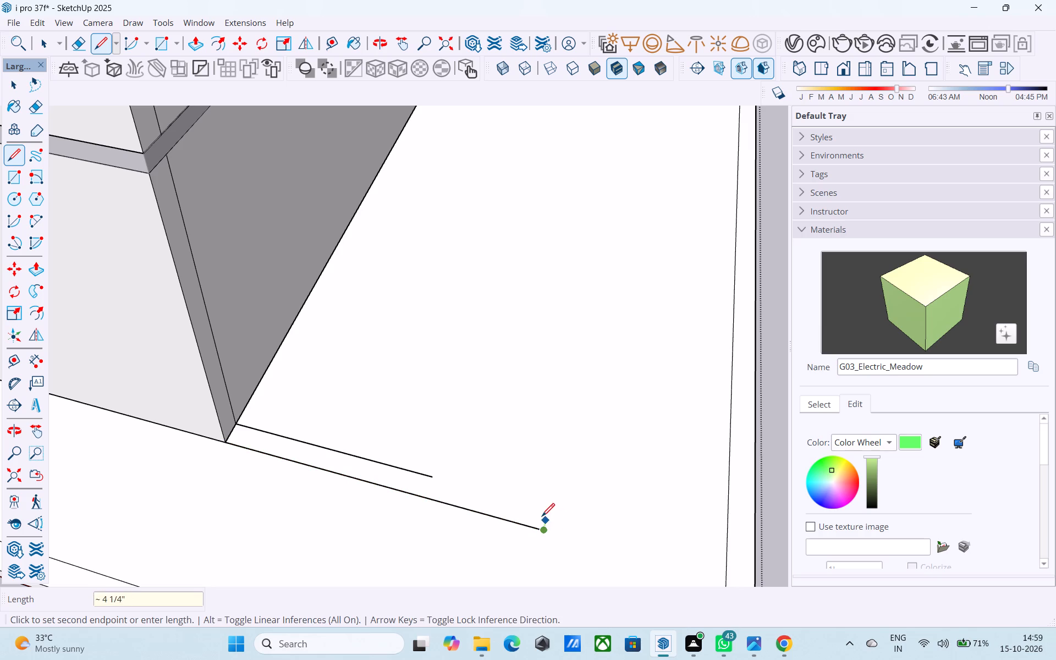
key(space)
key(l)
click(432, 479)
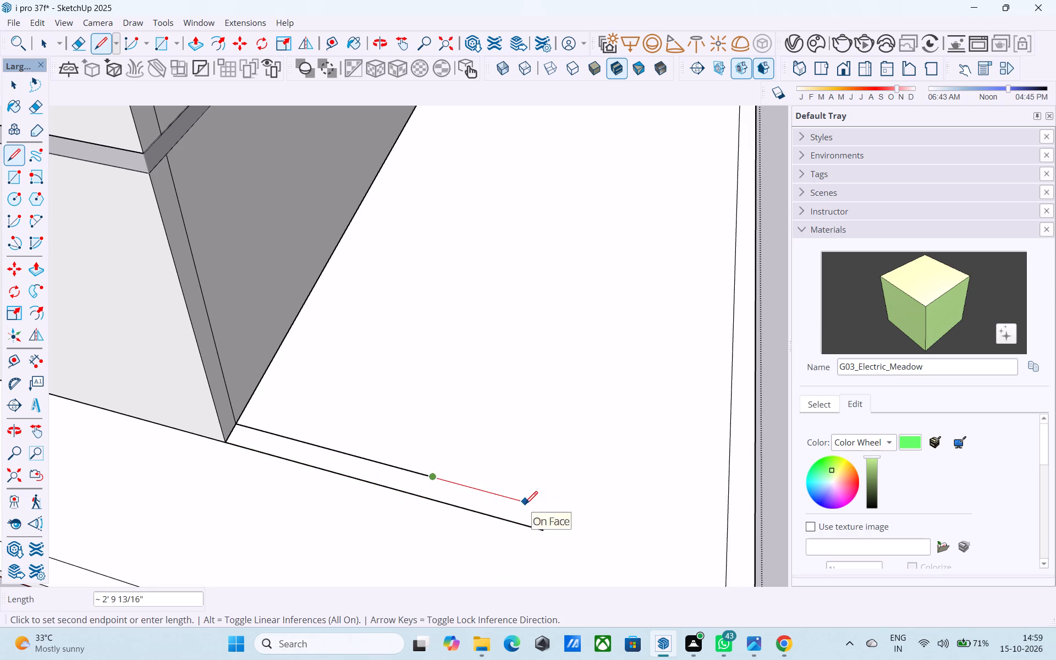
click(525, 505)
key(space)
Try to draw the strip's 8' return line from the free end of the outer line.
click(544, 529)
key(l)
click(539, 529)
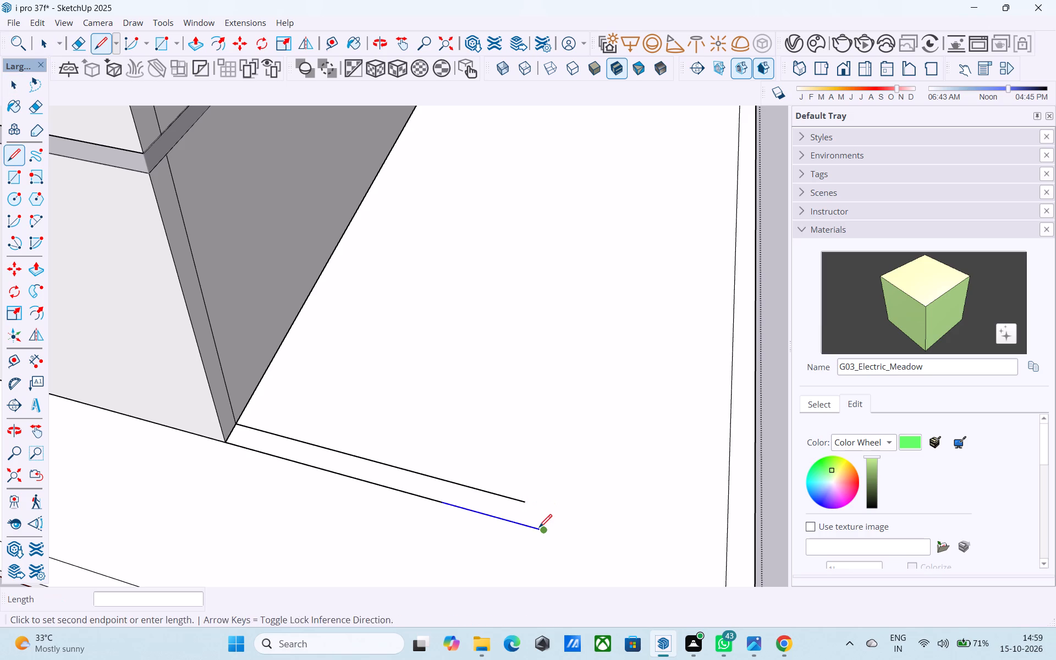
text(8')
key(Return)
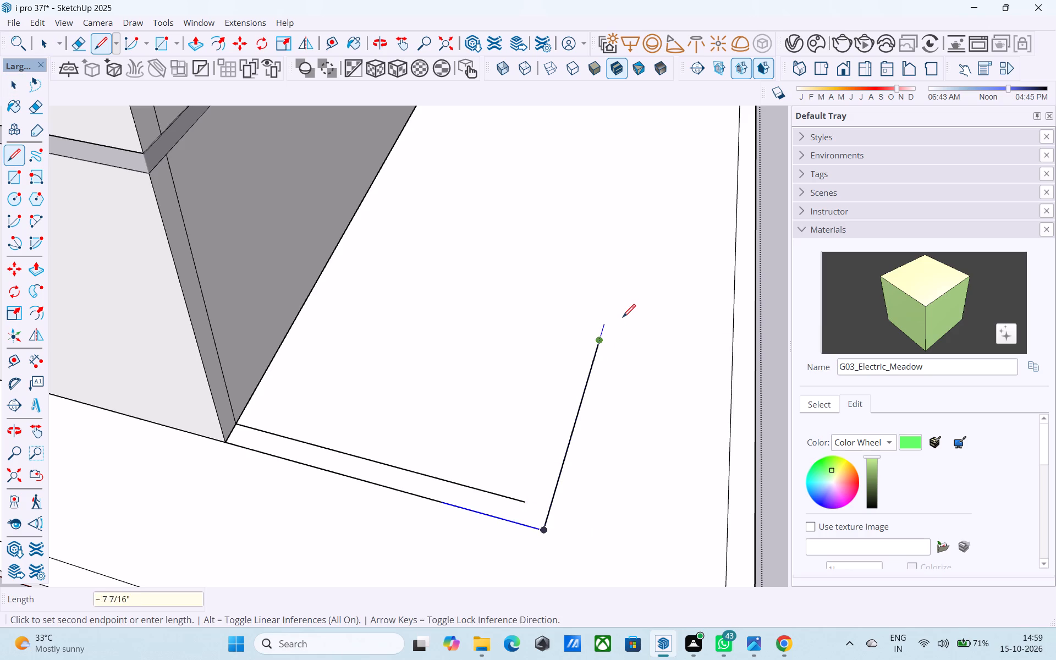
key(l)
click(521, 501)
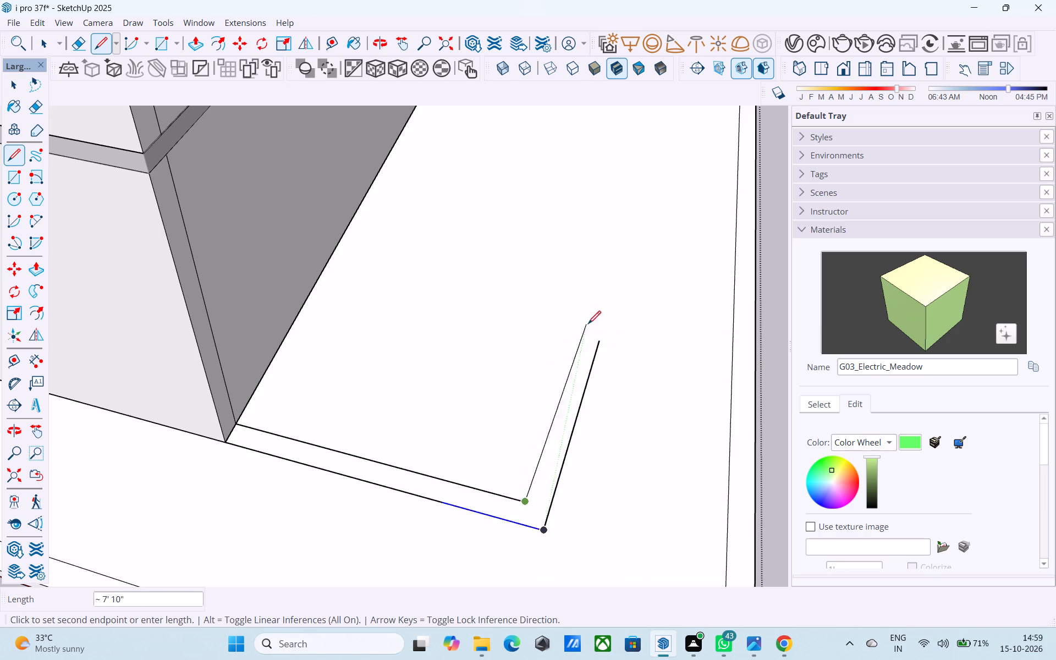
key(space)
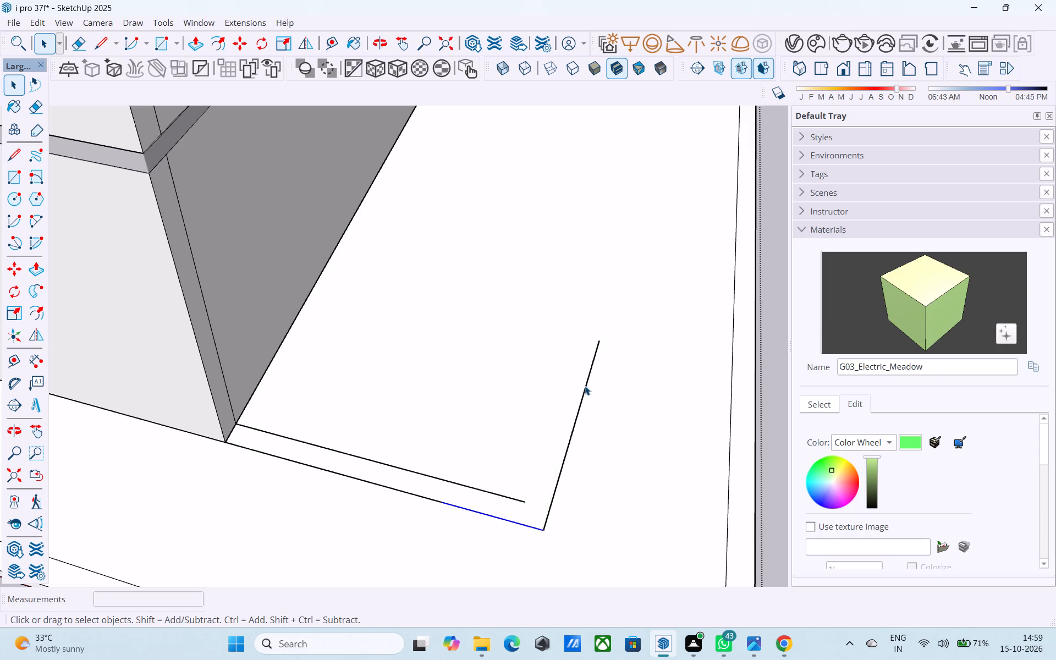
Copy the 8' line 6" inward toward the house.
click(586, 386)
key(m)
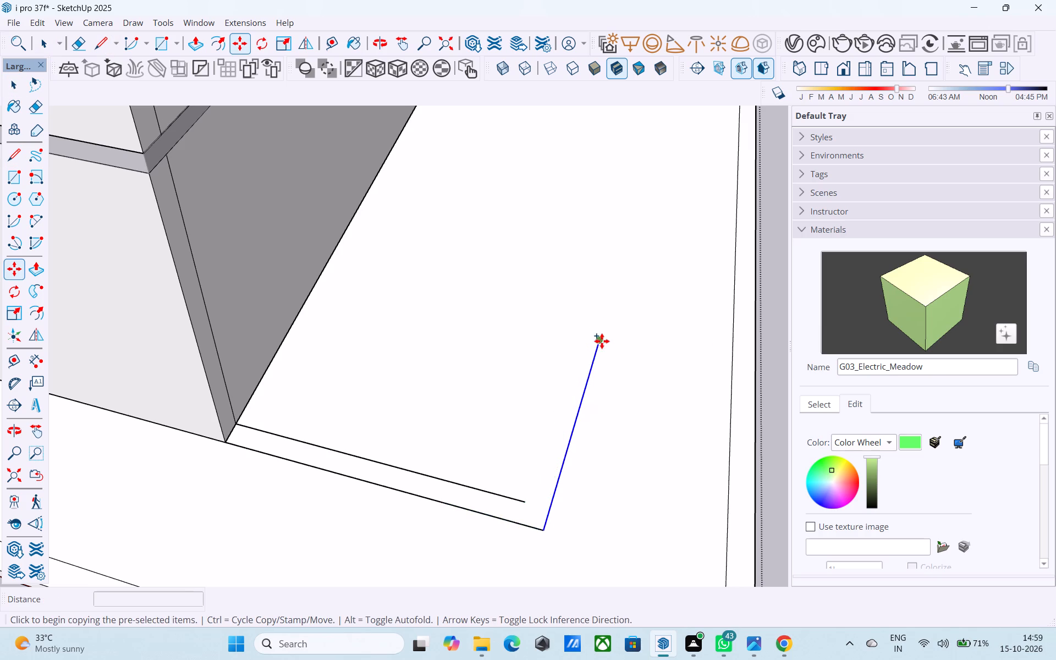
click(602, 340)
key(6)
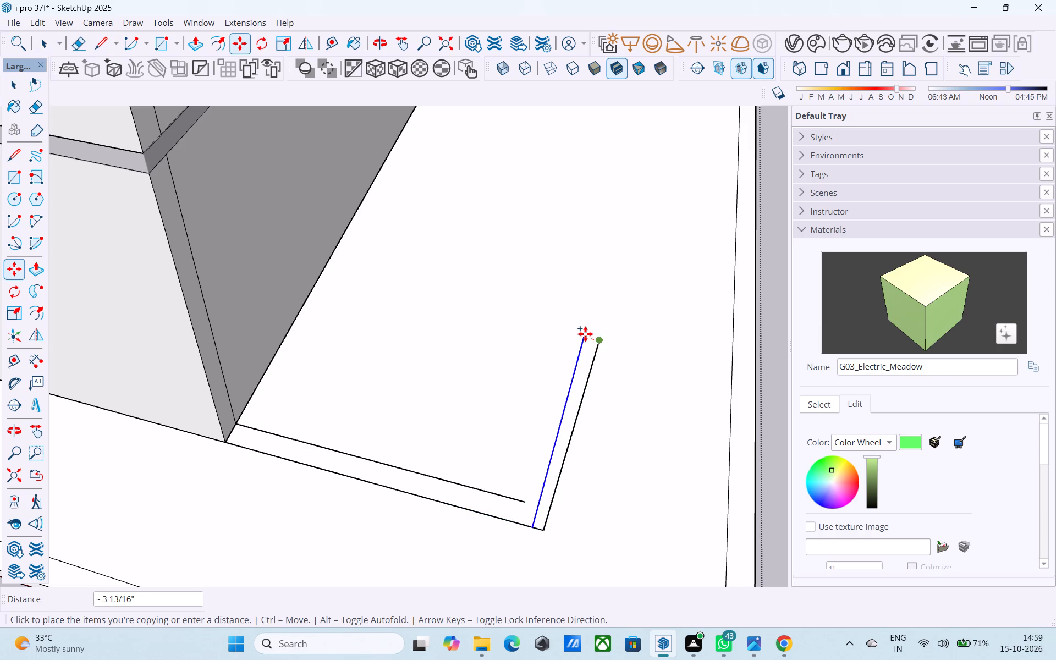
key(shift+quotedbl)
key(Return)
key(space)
Draw an 8' return line flat on the slab from the outer line's end, parallel to the house's end wall.
middle_drag(593, 405, 549, 223)
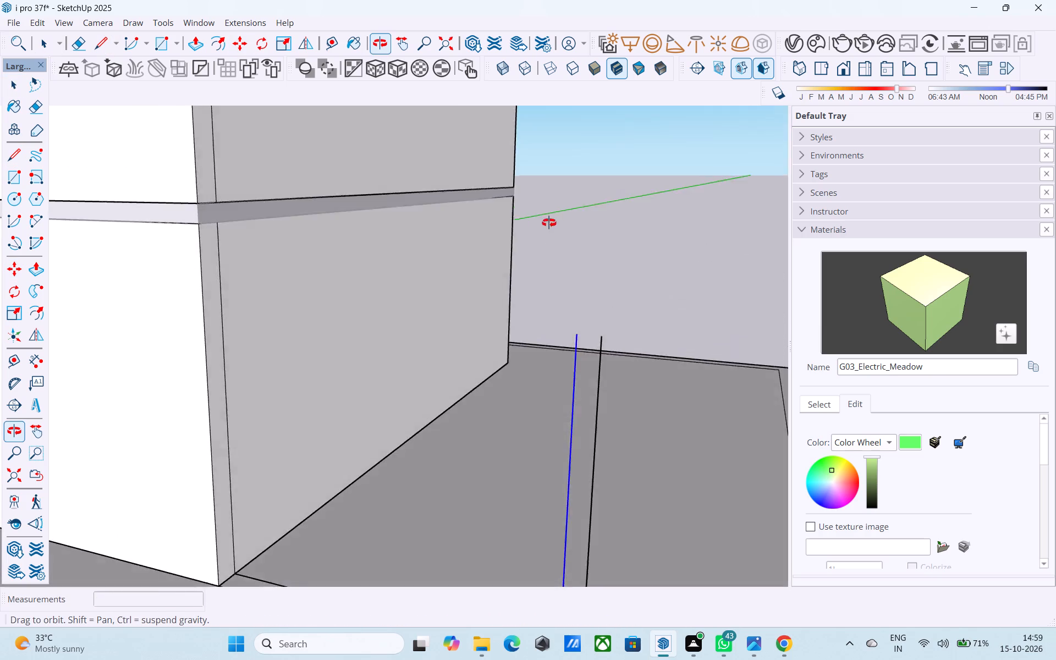
middle_drag(549, 223, 437, 285)
scroll(436, 282, down, 9)
middle_drag(487, 338, 237, 394)
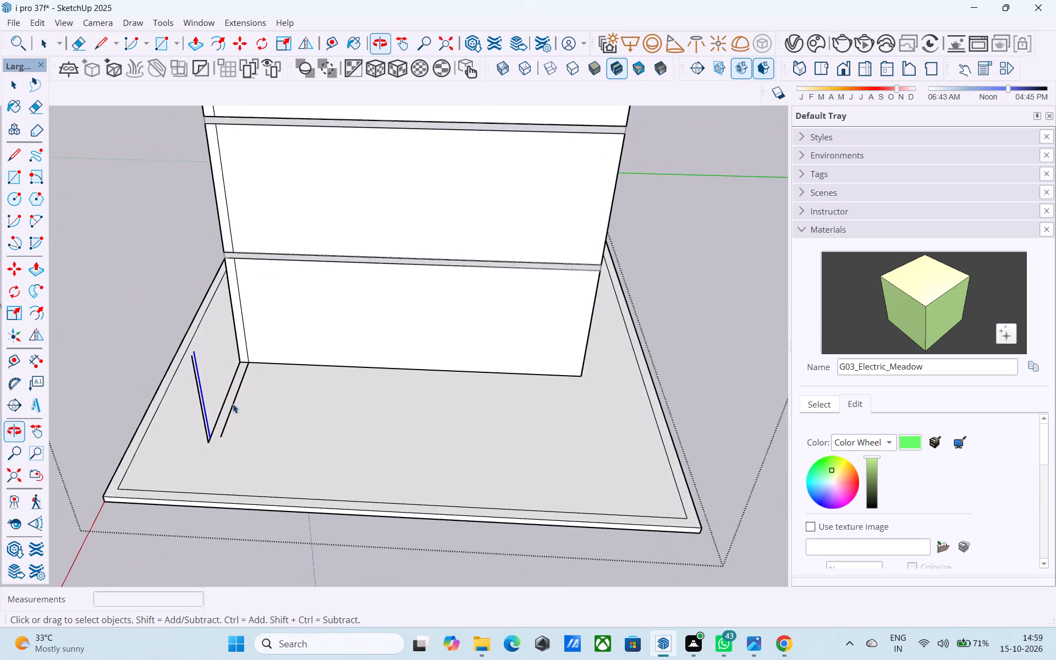
scroll(232, 408, up, 8)
key(l)
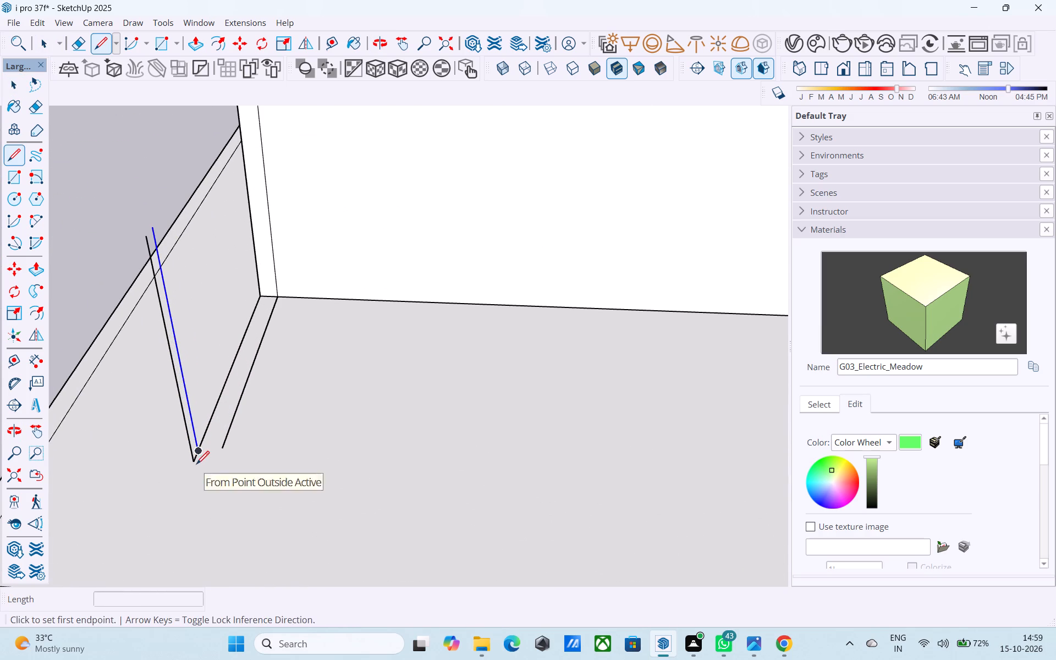
click(192, 465)
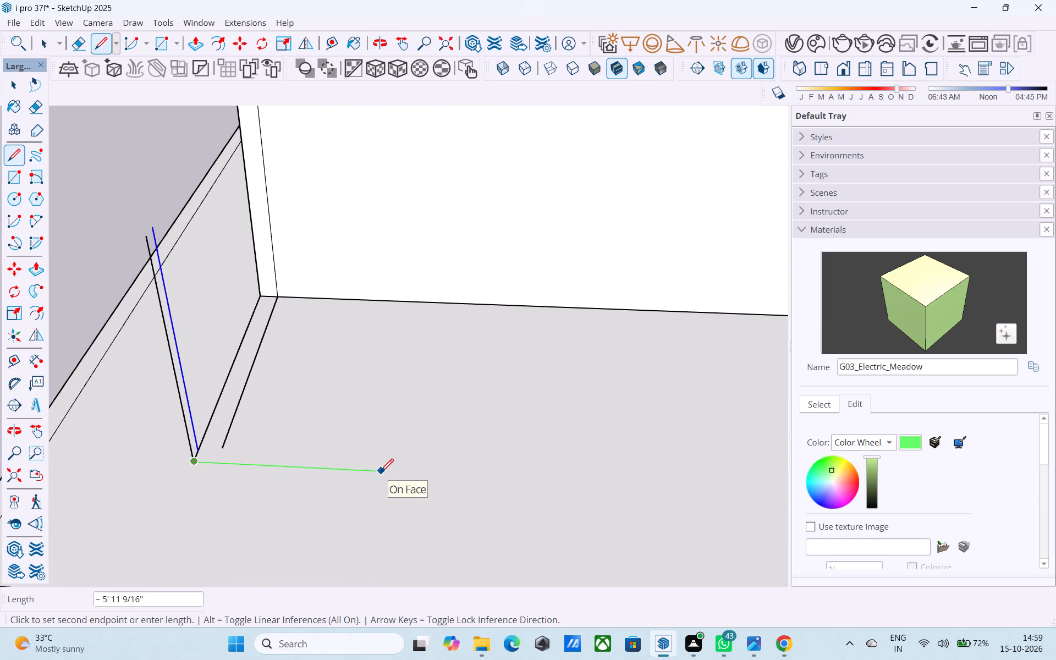
key(8)
key(apostrophe)
key(Return)
key(space)
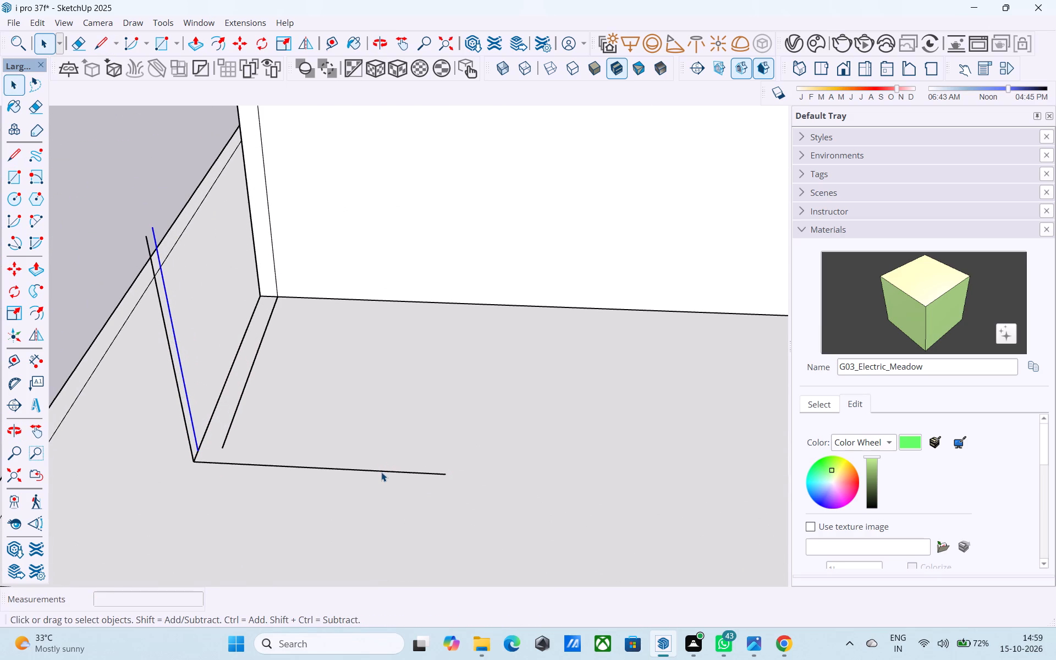
Copy the flat 8' return line 6" toward the house to form the return's inner line.
click(382, 472)
key(m)
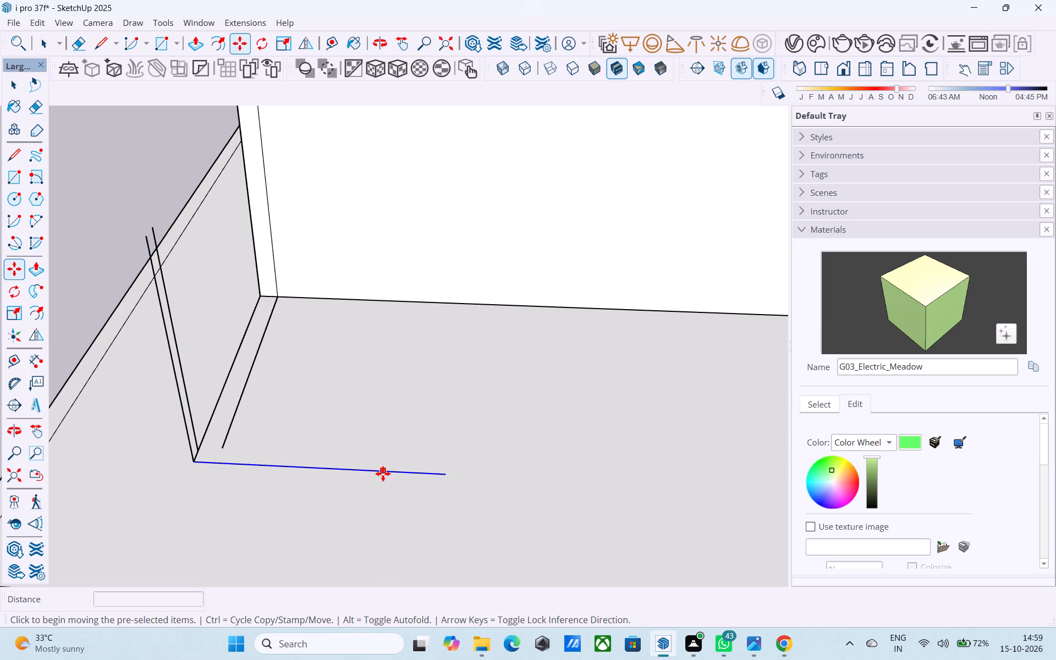
click(446, 475)
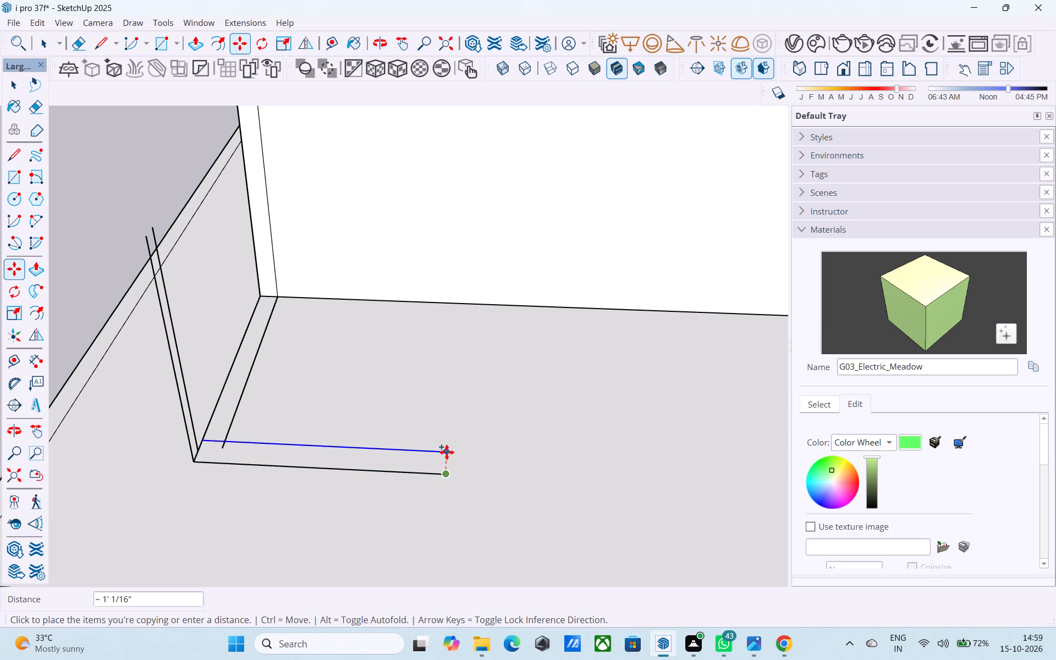
text(6")
key(Return)
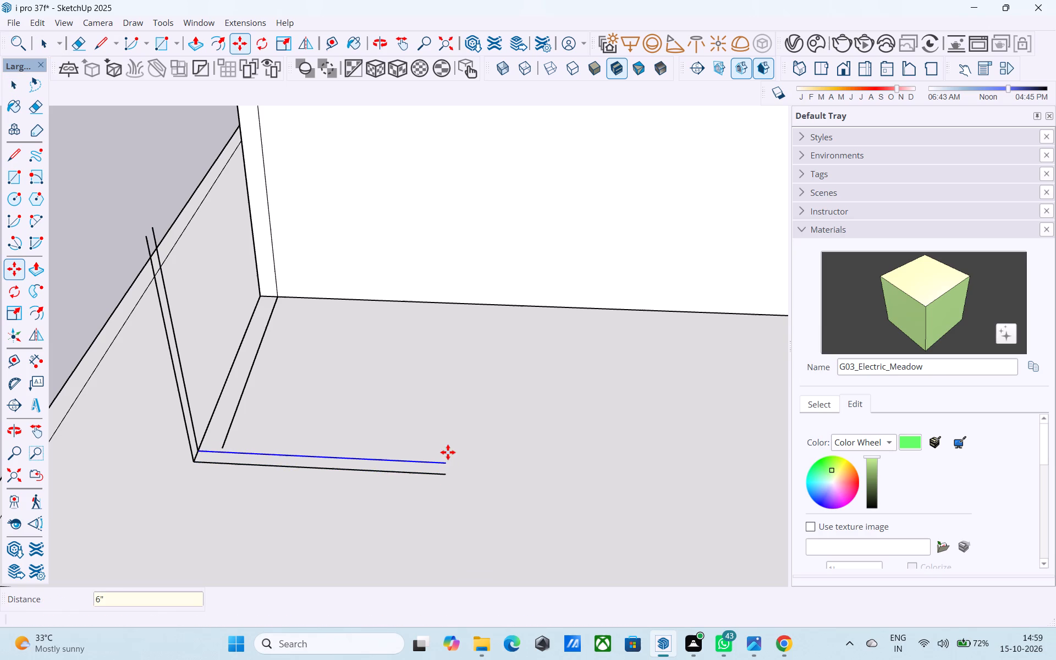
key(space)
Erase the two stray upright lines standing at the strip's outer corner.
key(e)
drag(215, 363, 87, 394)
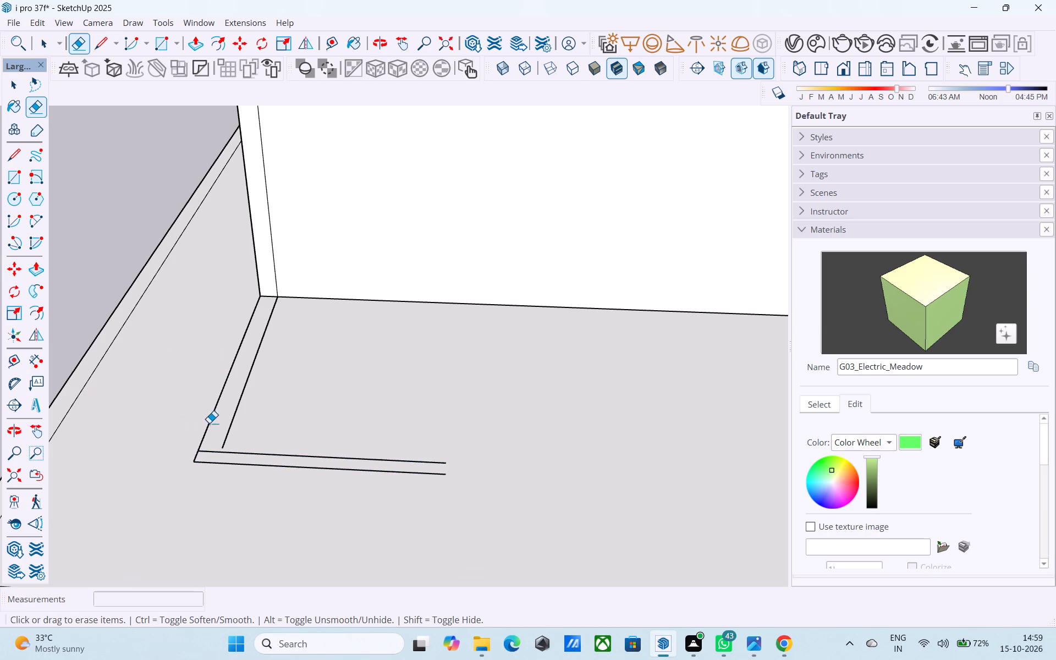
Extend the strip's inner line to meet the return's inner line, and erase the leftover segment across the corner.
middle_drag(210, 424, 312, 460)
scroll(301, 471, up, 5)
key(l)
scroll(301, 471, up, 3)
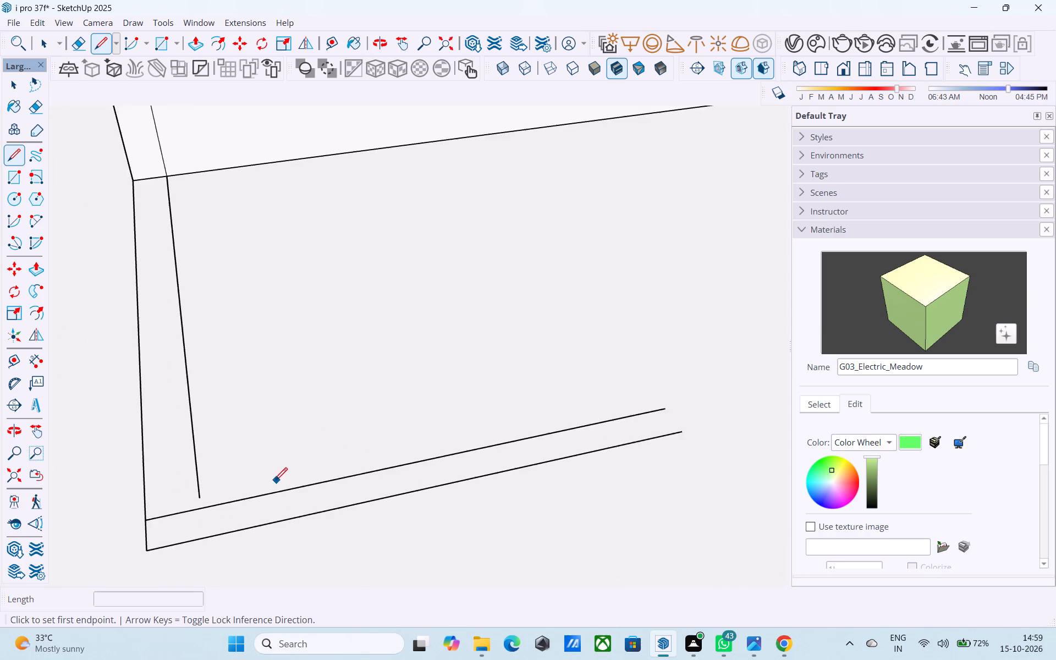
middle_drag(272, 482, 279, 401)
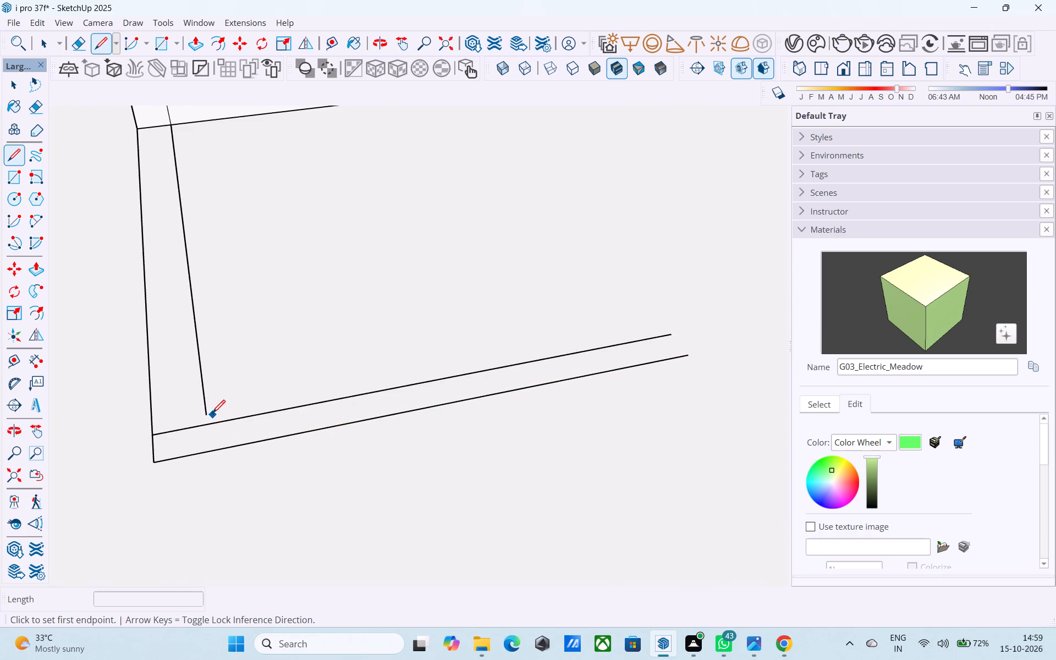
click(206, 410)
click(211, 423)
key(e)
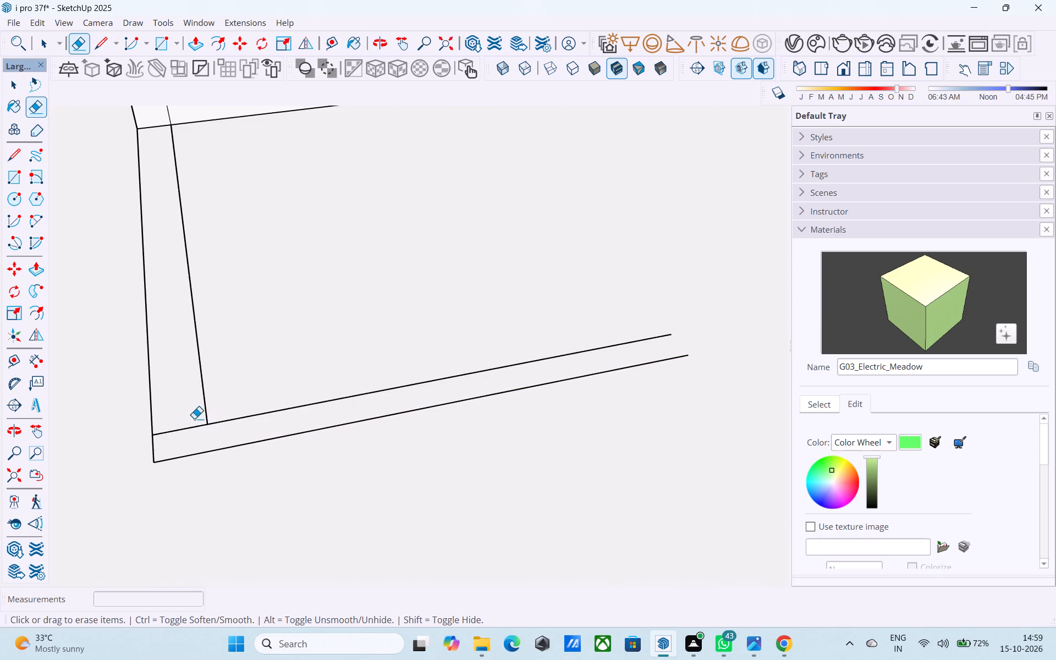
drag(190, 419, 196, 438)
Close the free end of the L-shaped strip with a short line between the return's two parallel edges.
key(l)
click(691, 359)
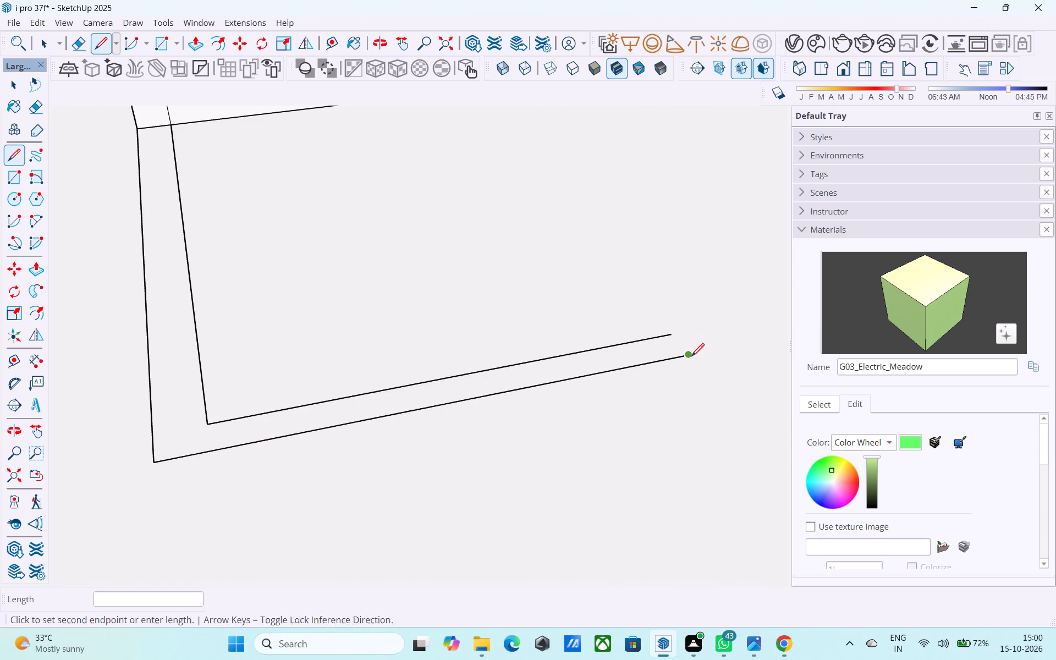
click(678, 329)
scroll(660, 343, down, 8)
key(space)
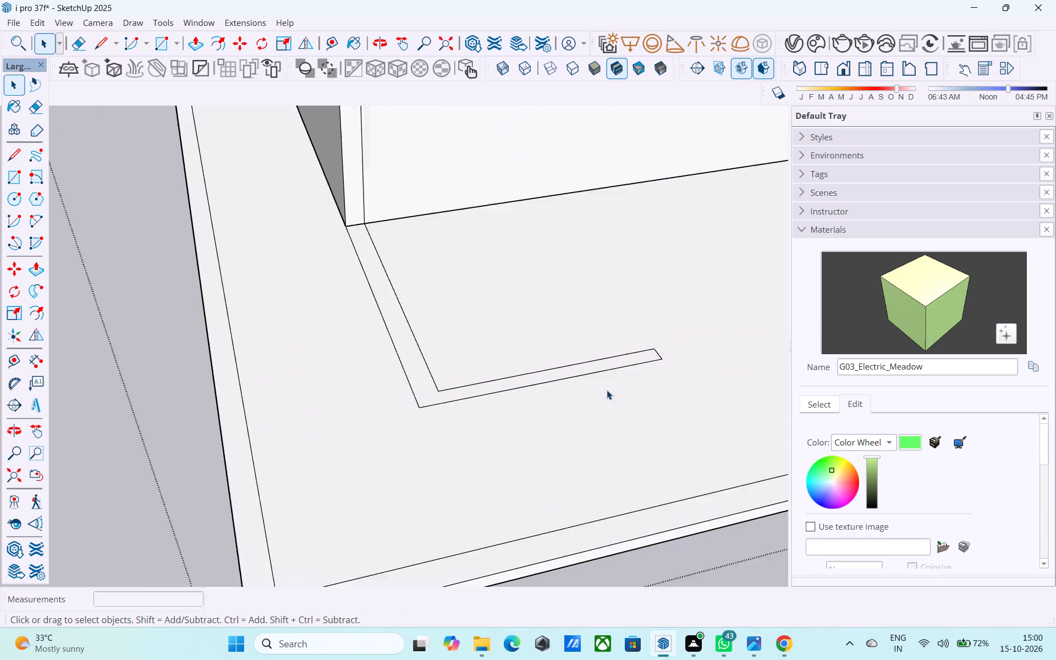
Examine the L-shaped strip on the base slab and the three stacked storeys from all sides.
scroll(607, 390, down, 5)
middle_drag(526, 380, 708, 358)
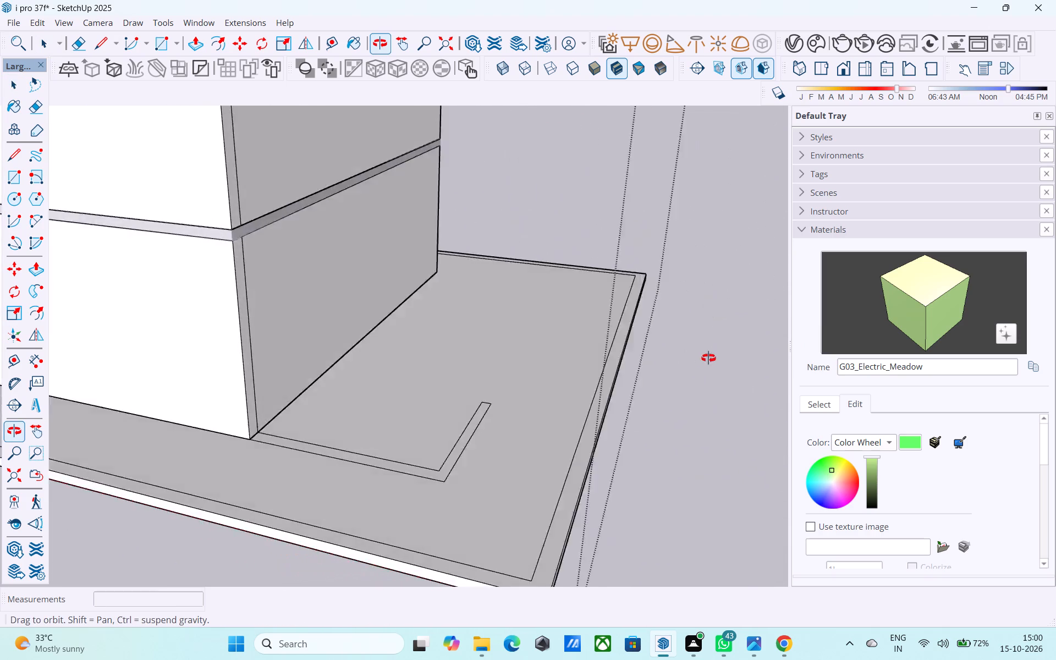
middle_drag(708, 358, 473, 271)
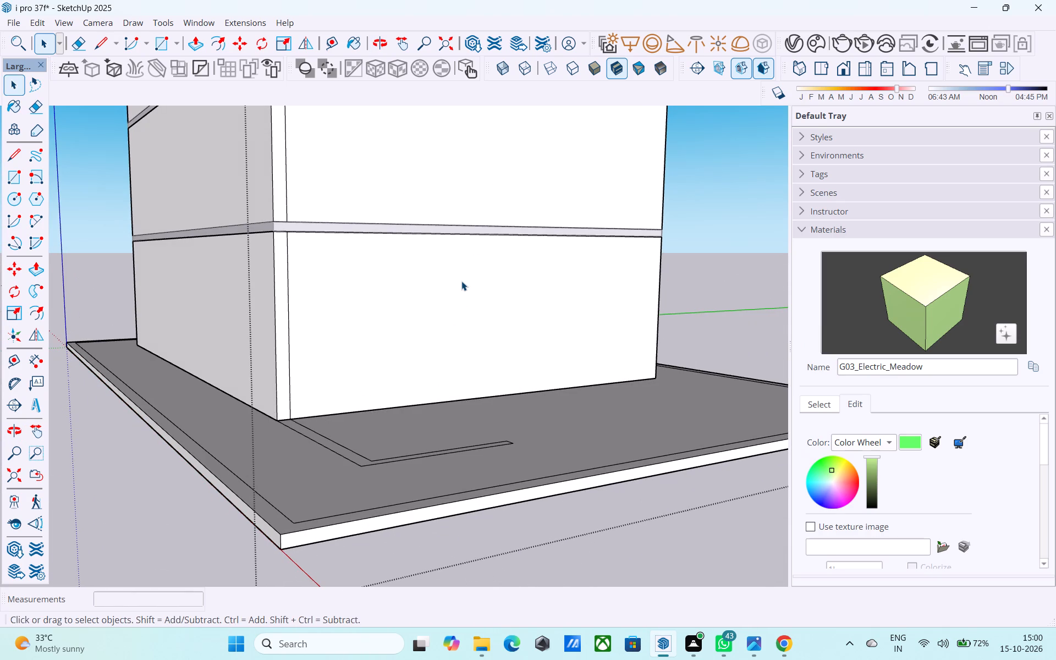
scroll(436, 311, down, 2)
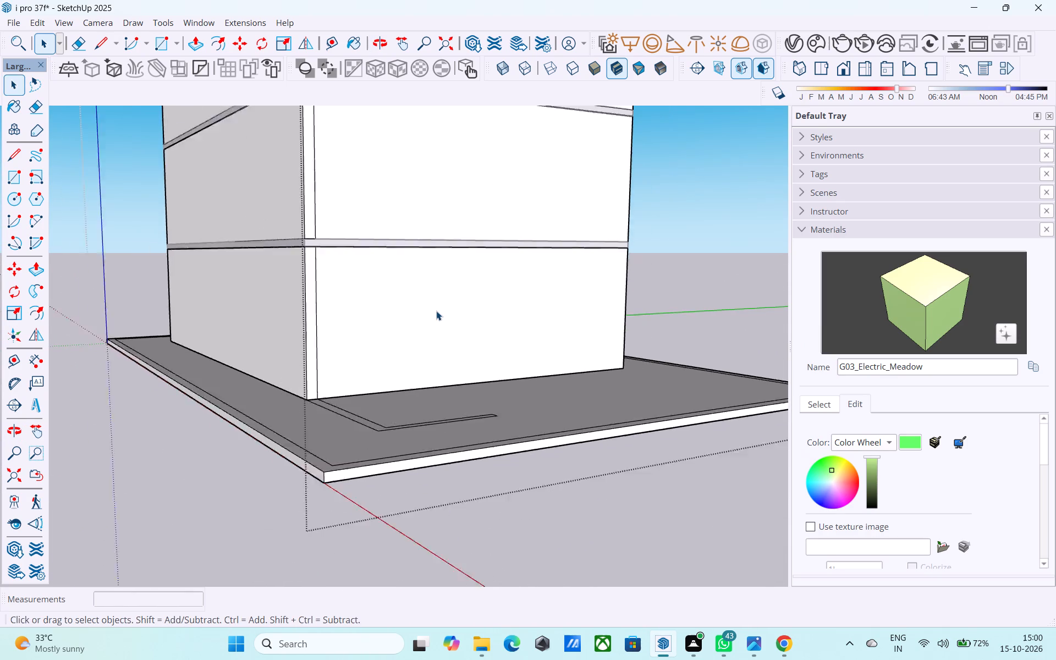
scroll(436, 311, down, 5)
middle_drag(430, 286, 780, 427)
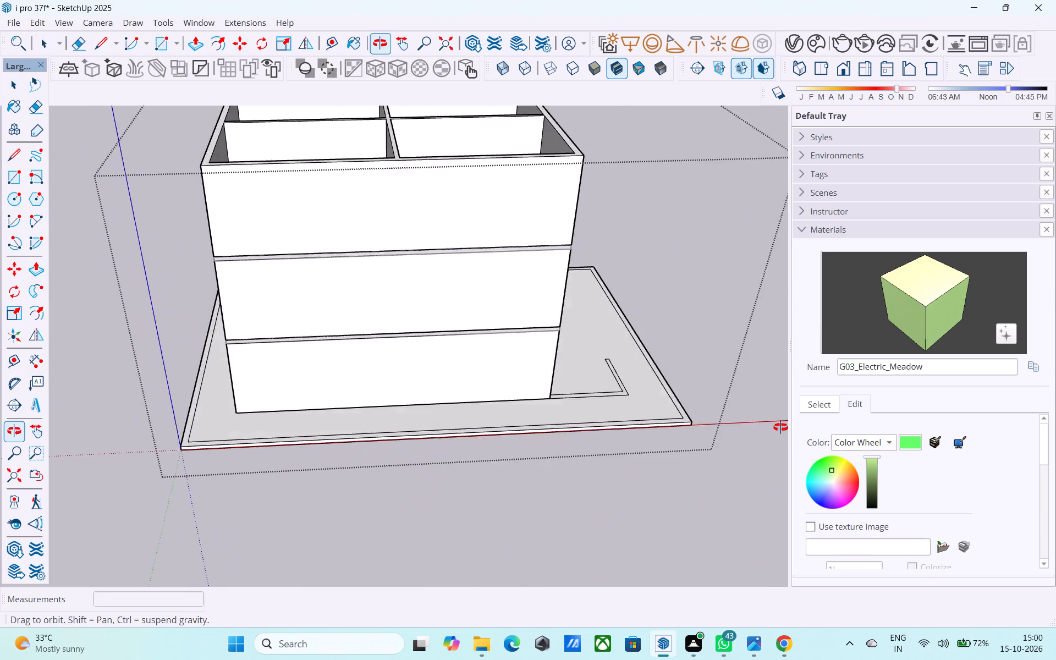
middle_drag(780, 427, 148, 430)
middle_drag(770, 281, 285, 393)
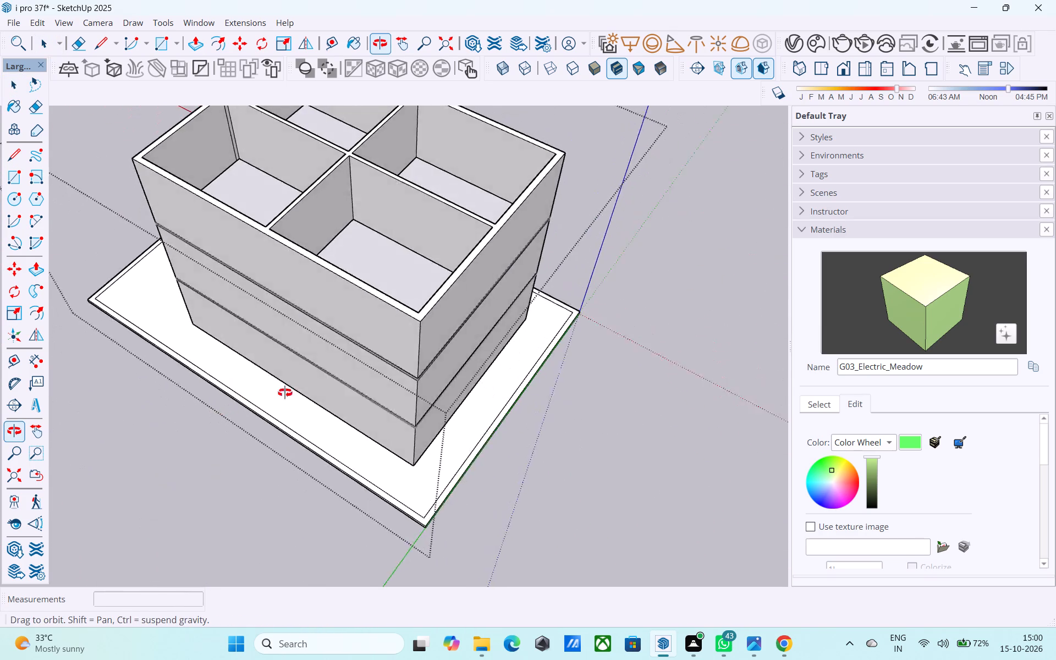
middle_drag(285, 393, 734, 225)
middle_drag(256, 383, 518, 415)
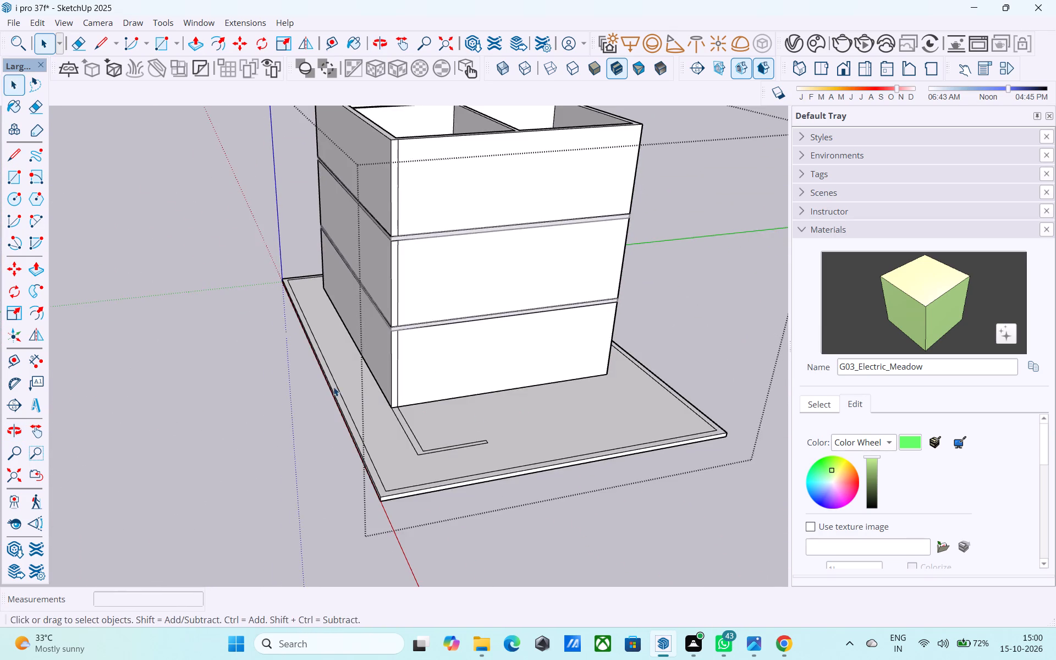
scroll(332, 386, down, 4)
middle_drag(332, 385, 647, 347)
middle_drag(647, 347, 574, 393)
scroll(527, 348, up, 10)
scroll(339, 410, down, 5)
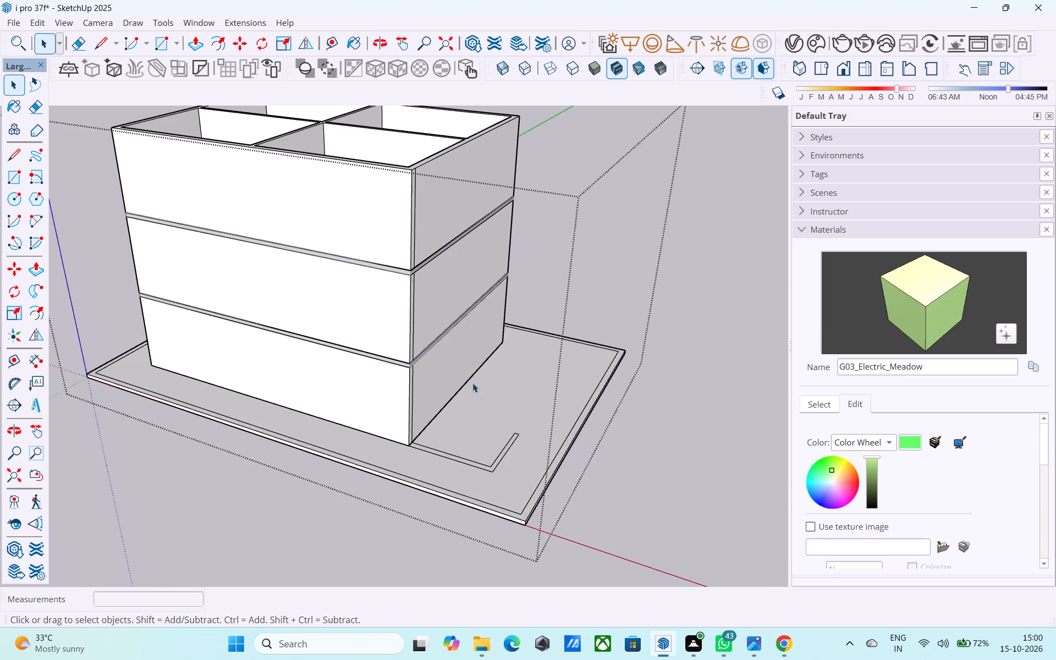
Copy the slab above the ground-storey walls up by 21' onto the top of the third-storey walls as the roof.
click(688, 359)
scroll(507, 369, up, 10)
click(322, 357)
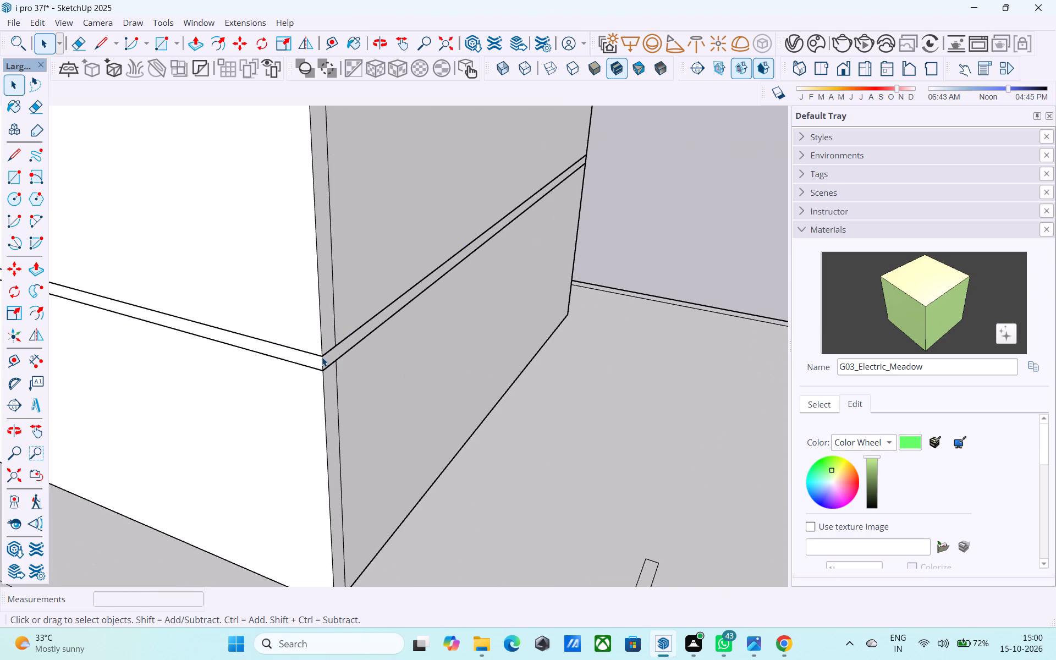
scroll(321, 357, down, 5)
key(m)
click(326, 364)
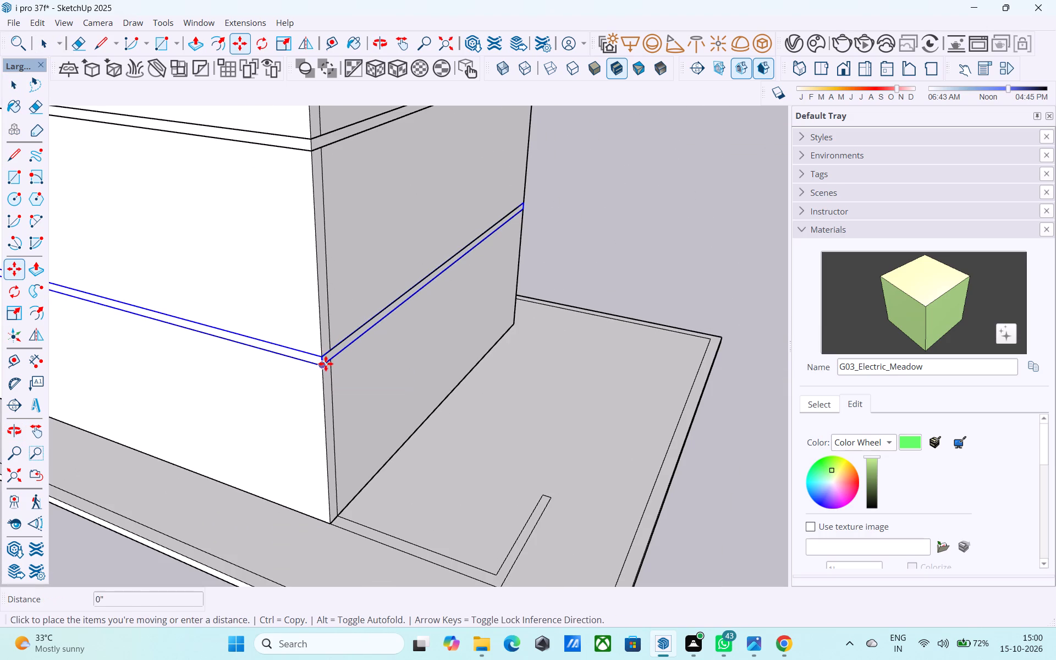
scroll(327, 343, down, 9)
shift+middle_drag(351, 305, 371, 418)
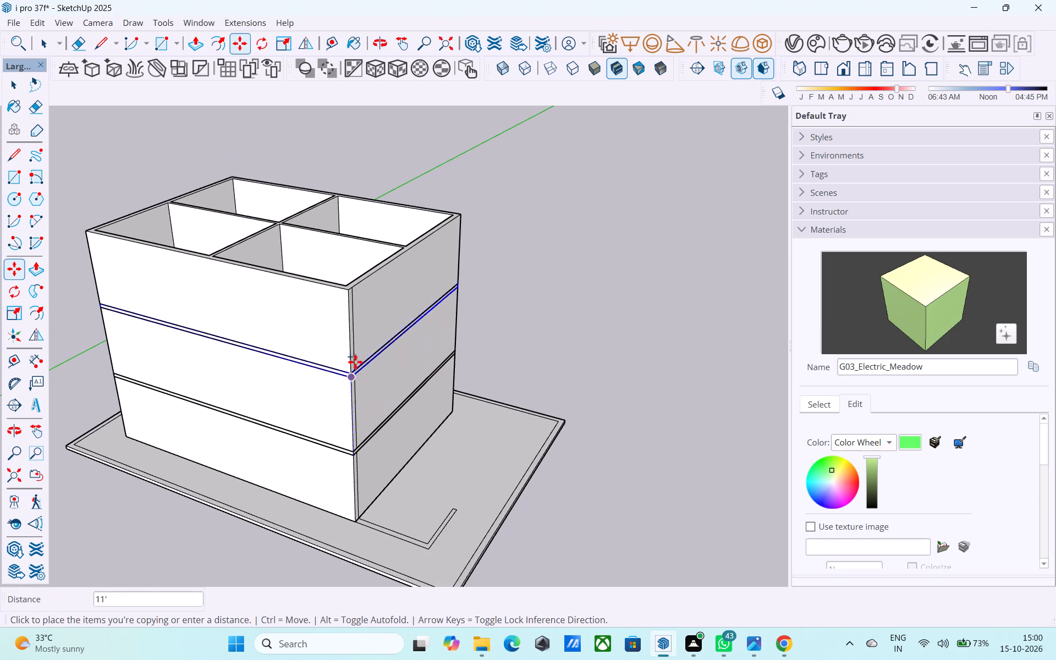
click(349, 289)
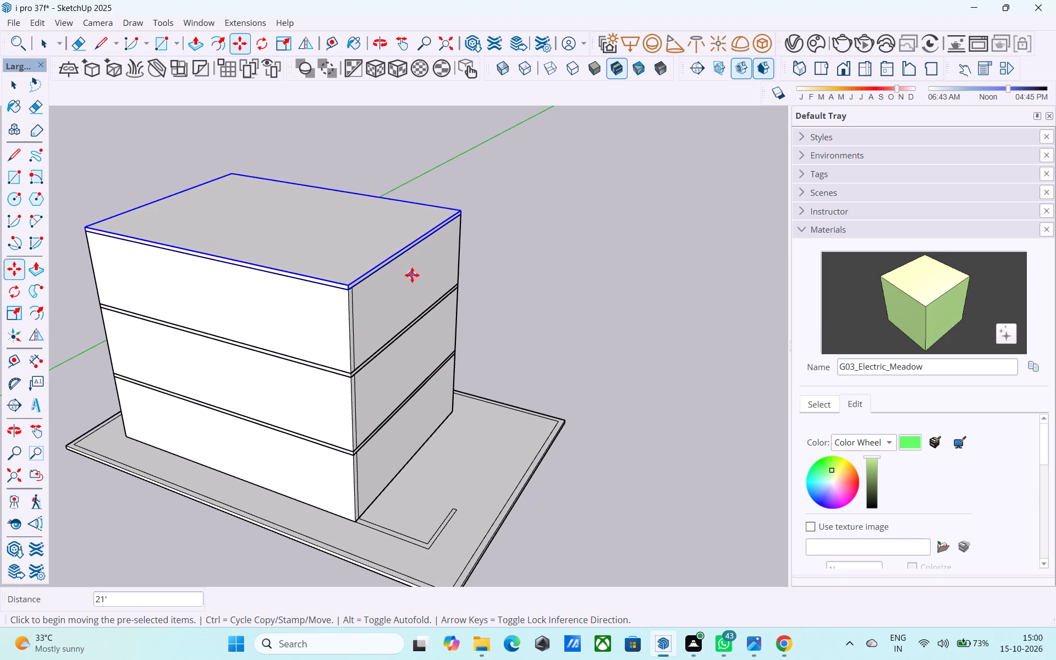
Examine the stacked storeys, the roof slab and the L-shaped strip from all sides.
scroll(420, 282, down, 3)
middle_drag(420, 282, 391, 268)
key(space)
click(478, 271)
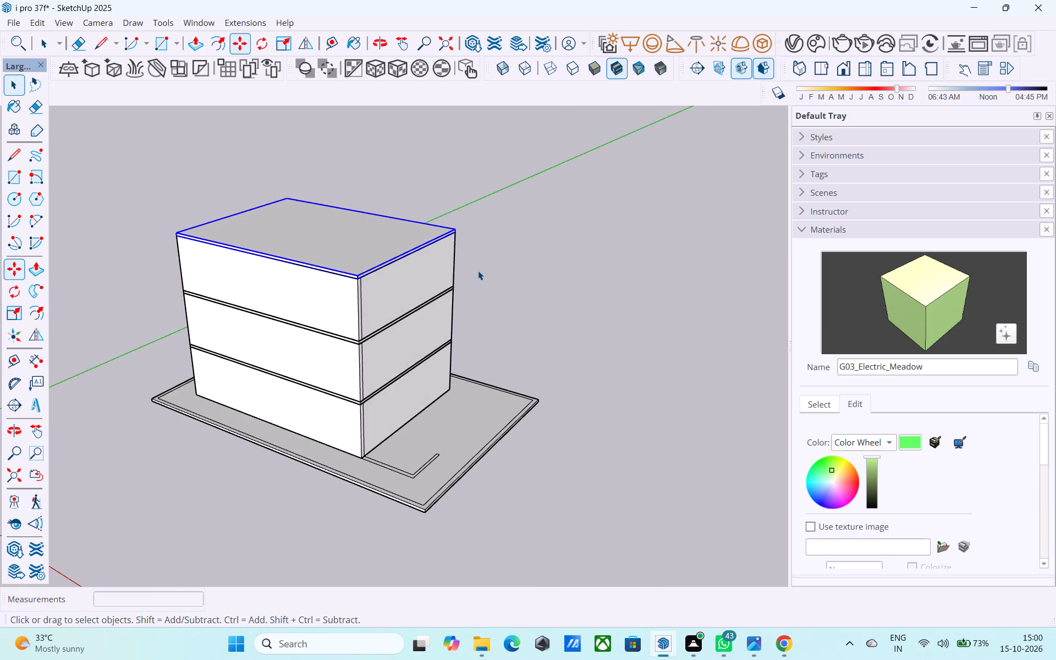
scroll(494, 291, down, 2)
middle_drag(482, 292, 282, 276)
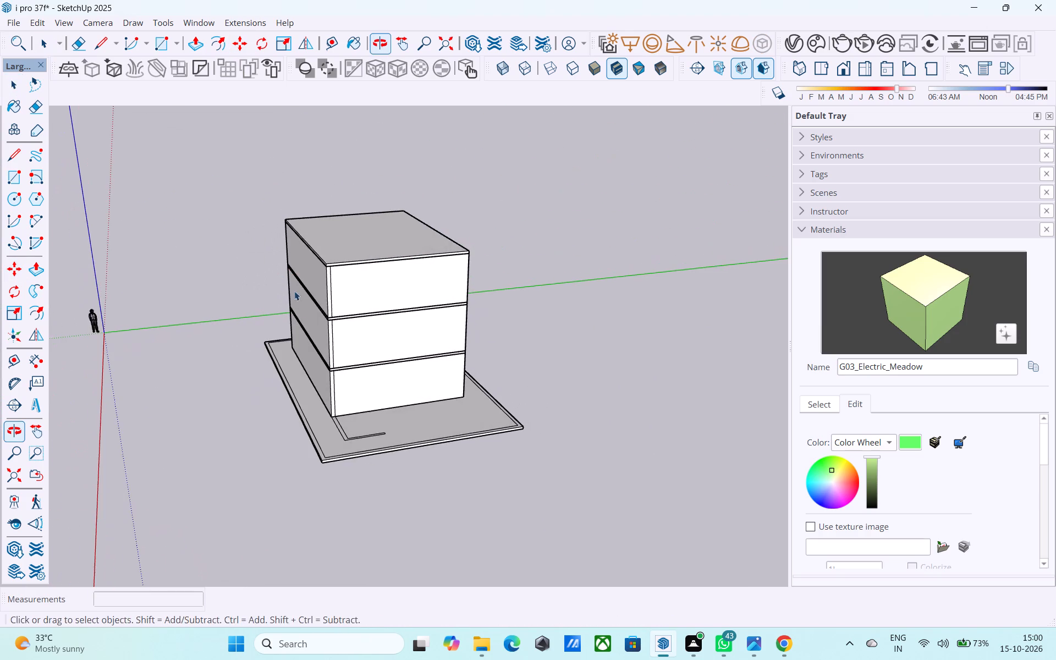
shift+middle_drag(308, 326, 185, 285)
shift+middle_drag(410, 301, 208, 321)
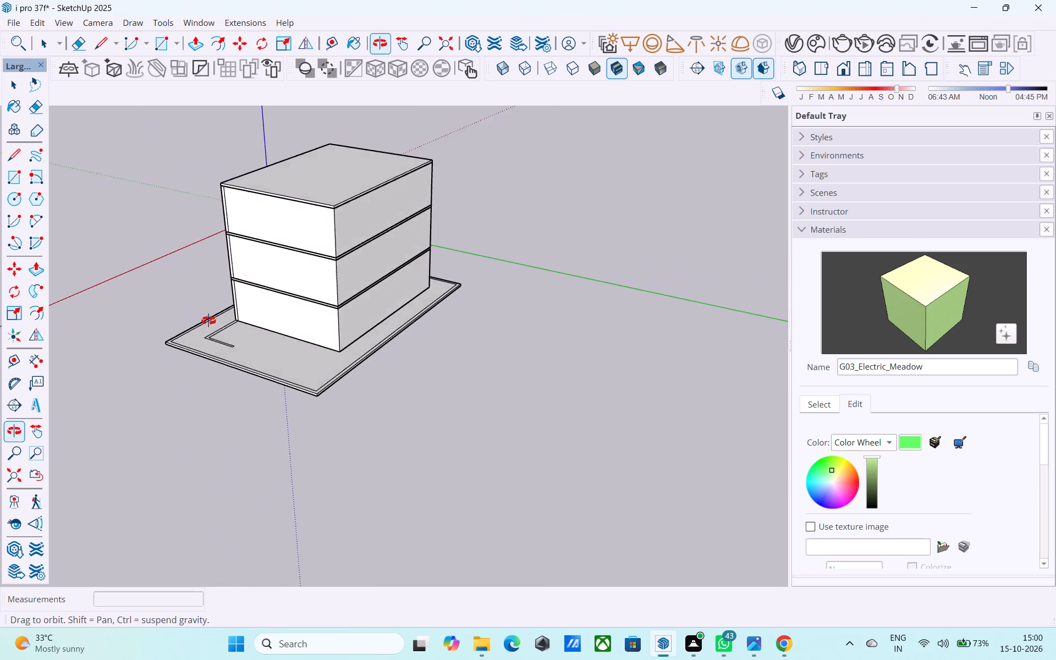
shift+middle_drag(208, 321, 487, 303)
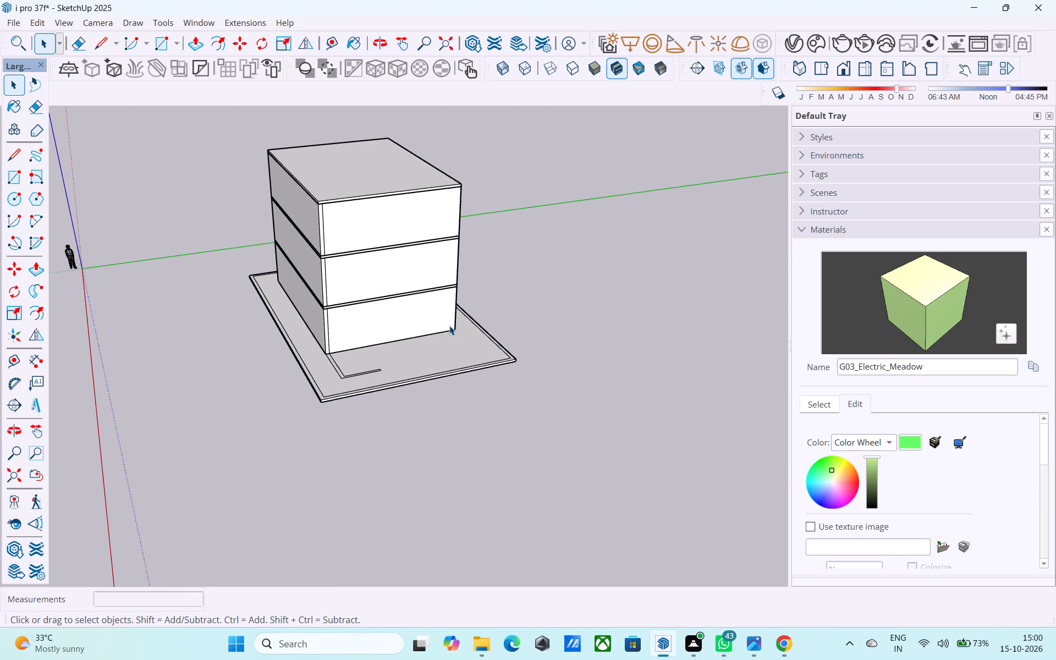
scroll(438, 300, down, 1)
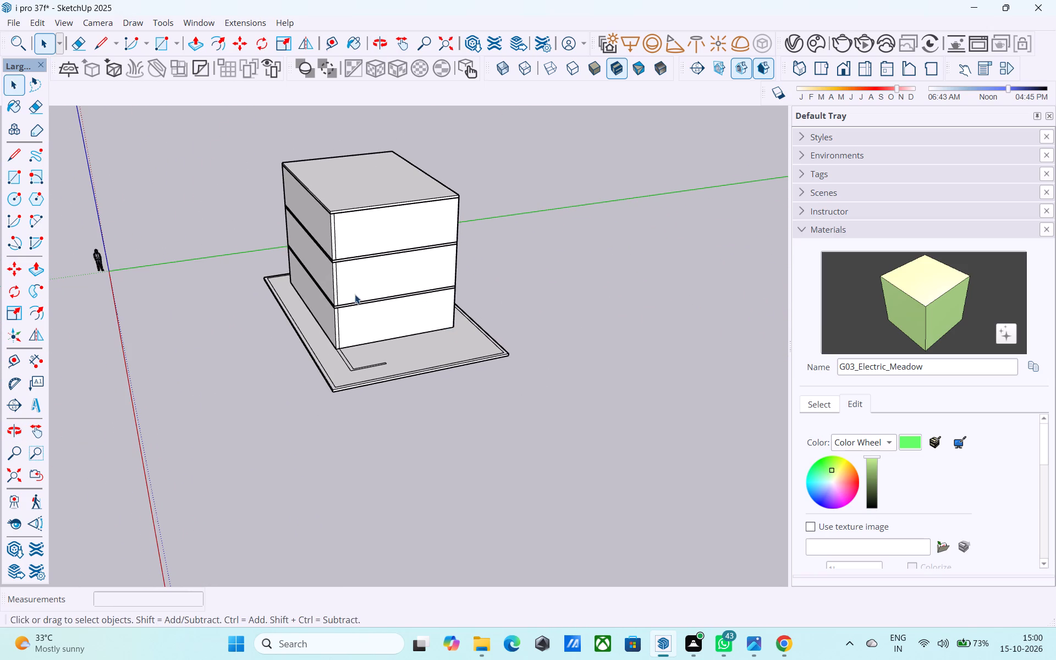
scroll(354, 295, down, 3)
middle_drag(354, 295, 305, 460)
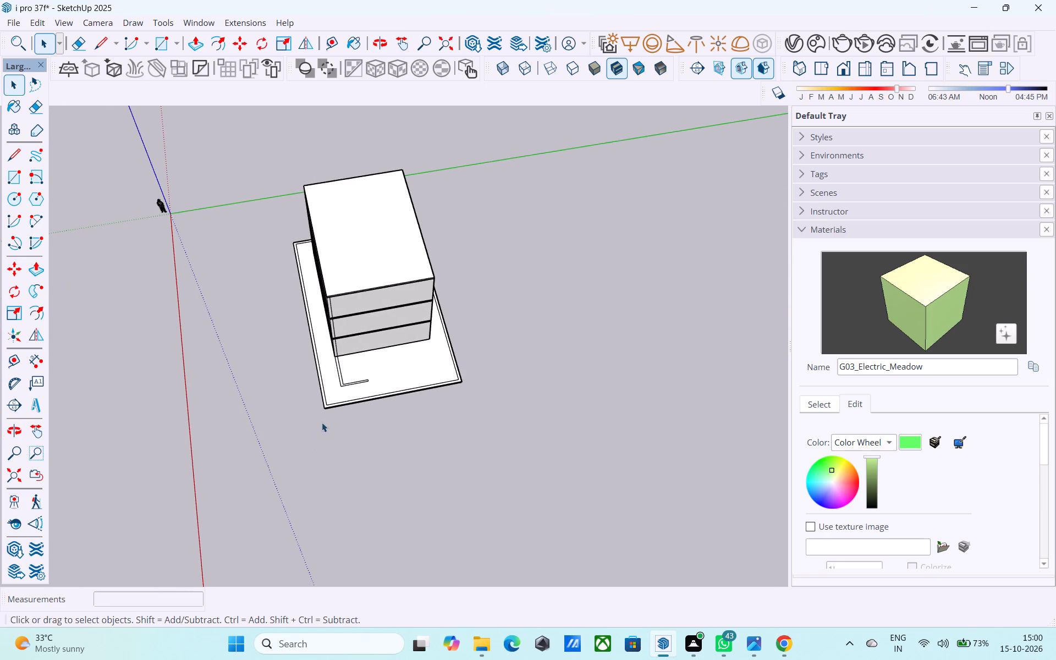
middle_drag(326, 417, 349, 371)
scroll(355, 365, up, 6)
middle_drag(344, 364, 564, 272)
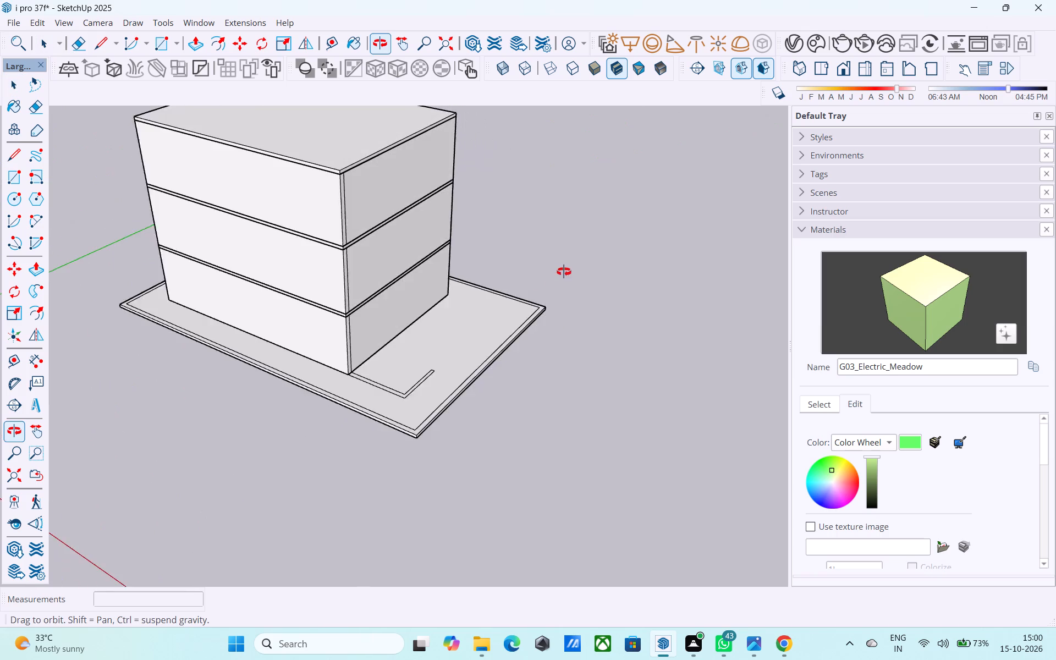
middle_drag(564, 272, 566, 269)
scroll(580, 257, down, 5)
scroll(400, 177, up, 4)
middle_drag(535, 299, 272, 349)
scroll(301, 346, up, 3)
middle_drag(306, 350, 474, 344)
scroll(252, 399, down, 4)
scroll(746, 317, up, 3)
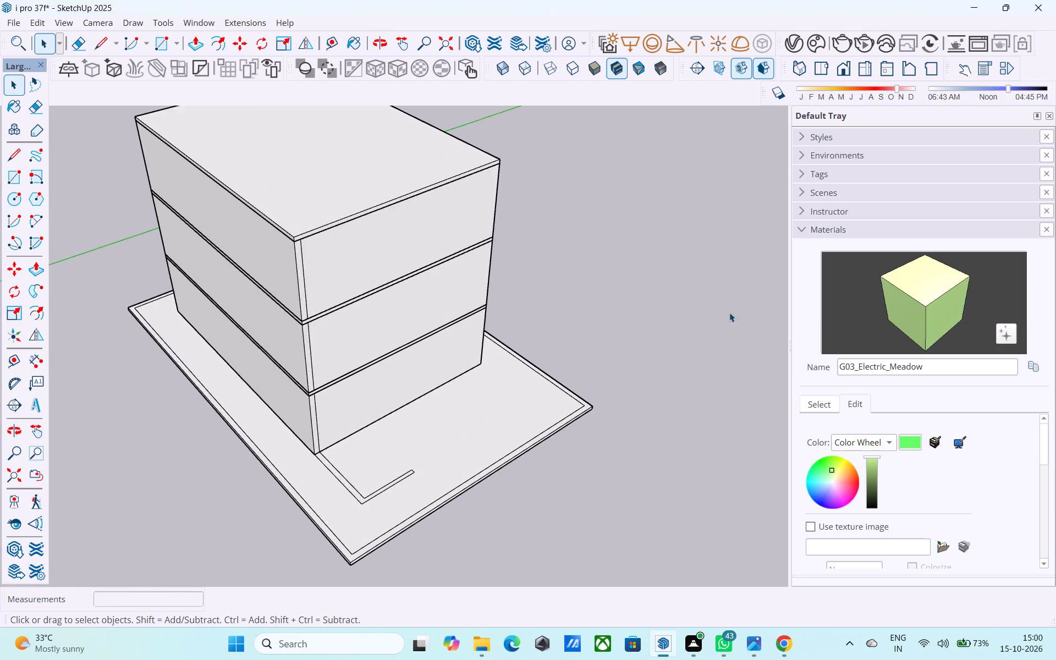
scroll(606, 312, down, 2)
scroll(345, 146, up, 3)
middle_drag(388, 293, 360, 219)
middle_drag(399, 390, 373, 373)
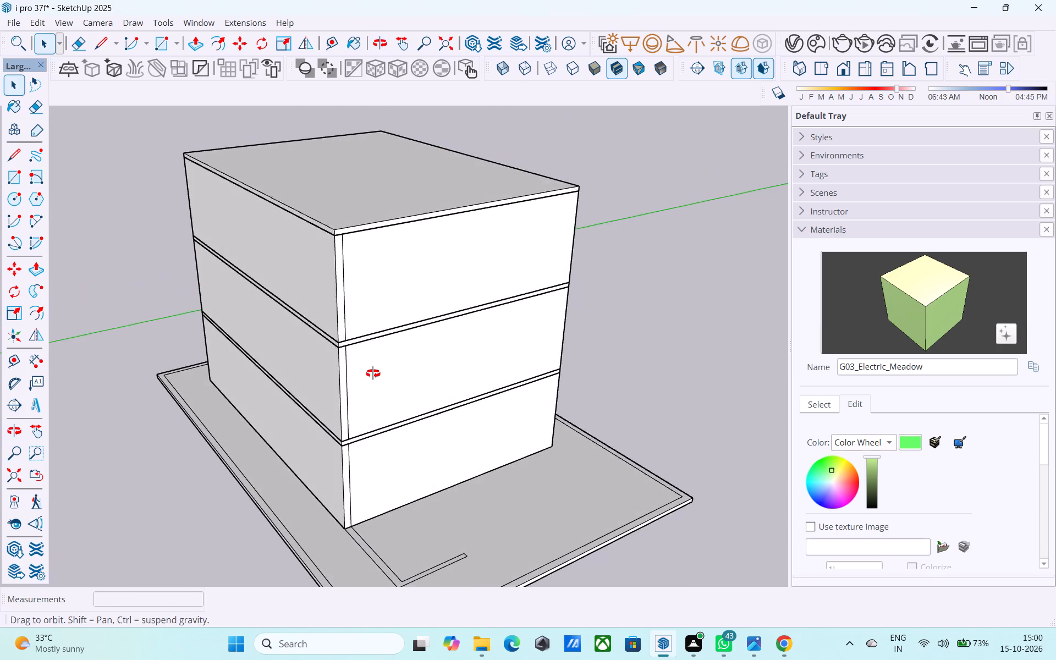
middle_drag(373, 373, 447, 290)
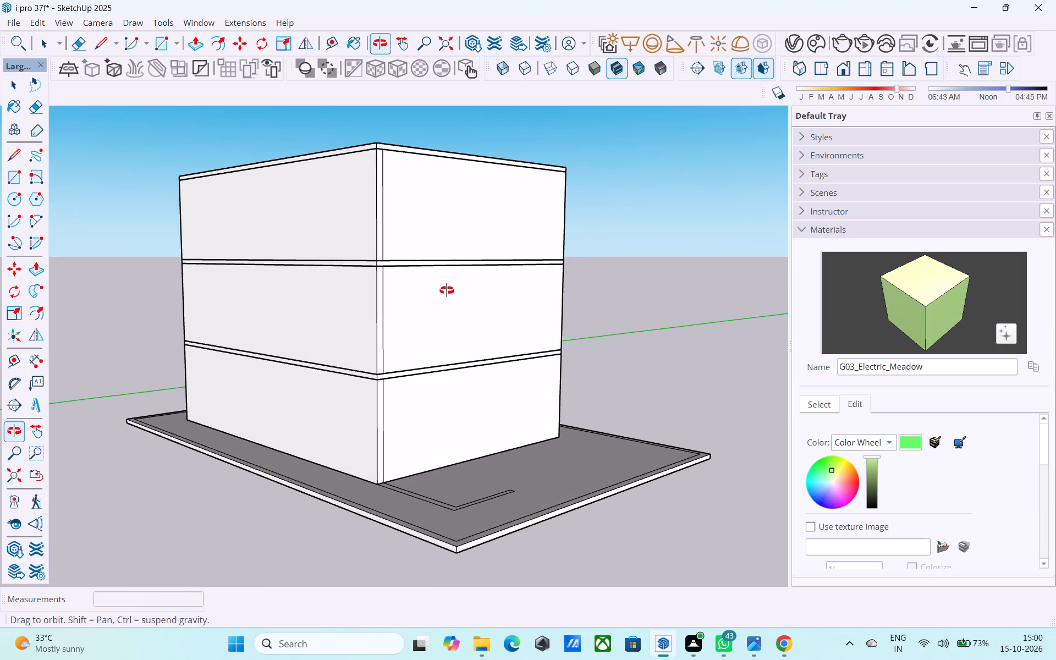
middle_drag(447, 290, 447, 290)
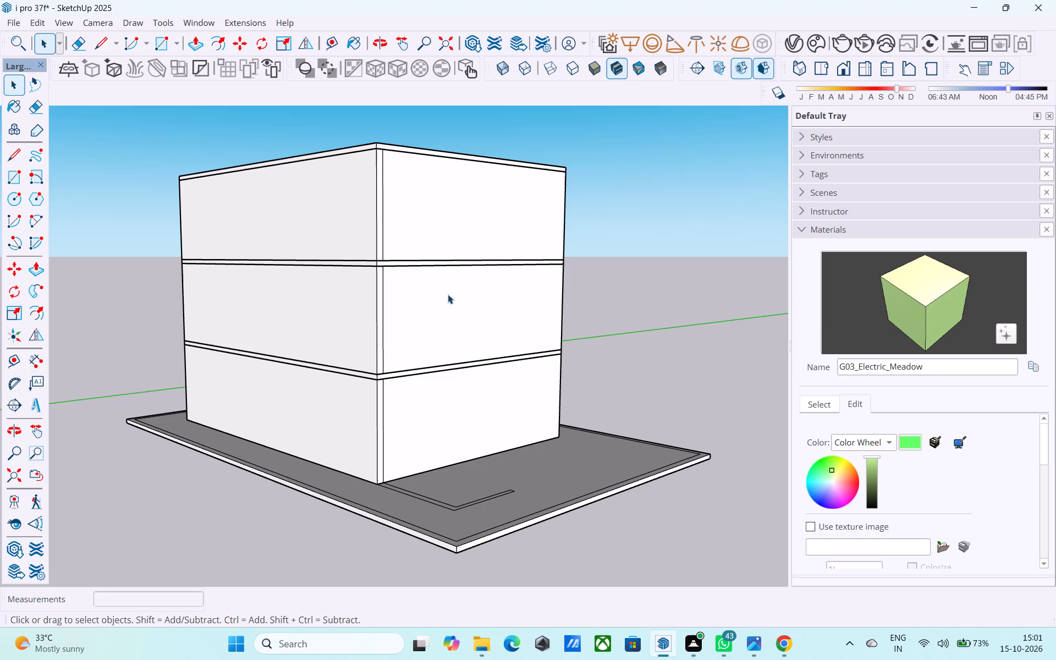
scroll(448, 294, down, 3)
middle_drag(448, 296, 432, 397)
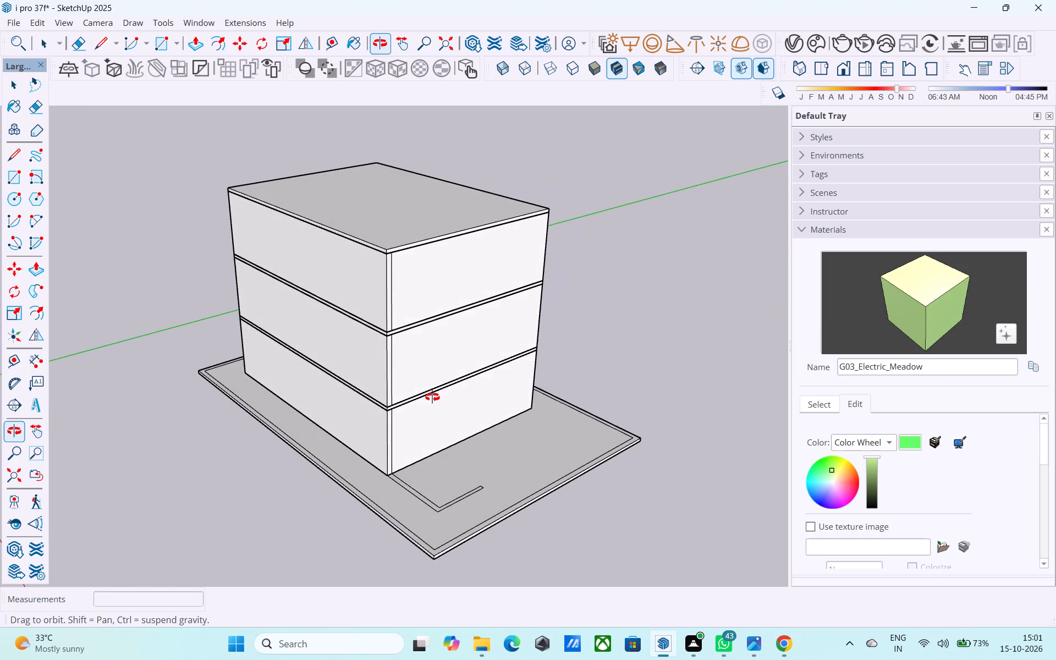
middle_drag(432, 397, 431, 395)
scroll(430, 389, down, 2)
scroll(427, 389, up, 10)
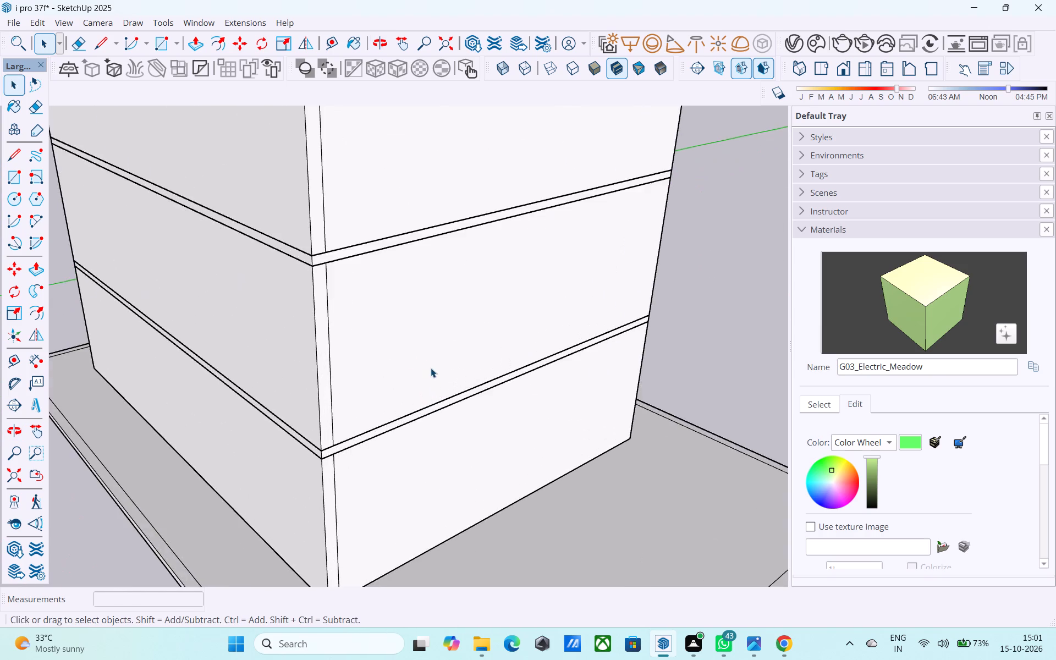
scroll(417, 393, down, 7)
scroll(422, 402, up, 9)
scroll(409, 409, down, 6)
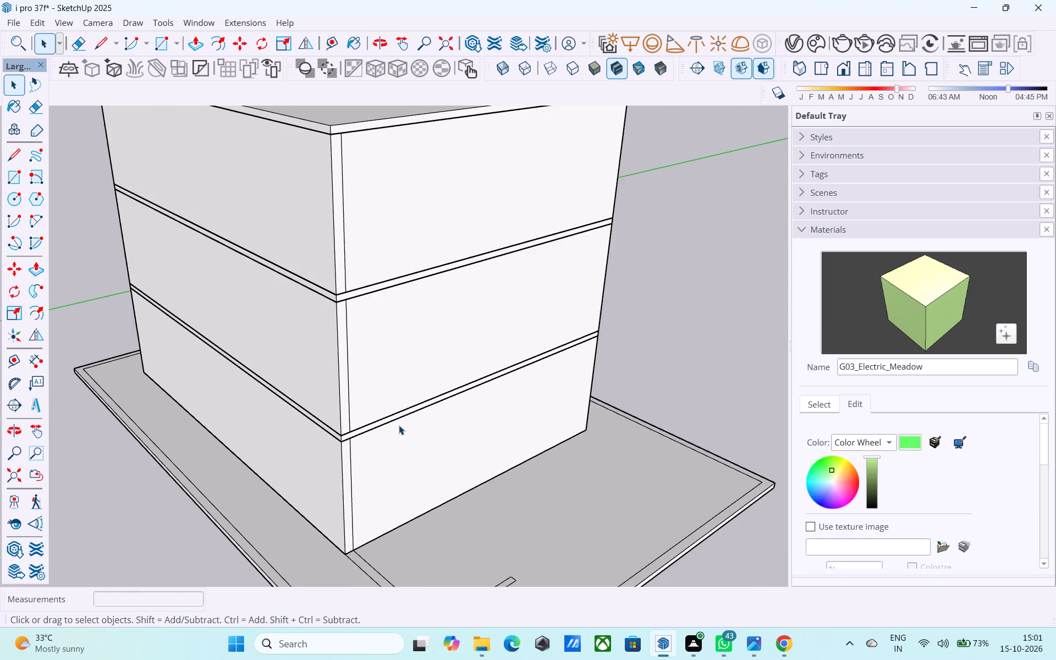
scroll(398, 425, down, 3)
Extrude the L-shaped strip on the base slab upward 10' into a wall with Push/Pull.
middle_drag(356, 502, 360, 480)
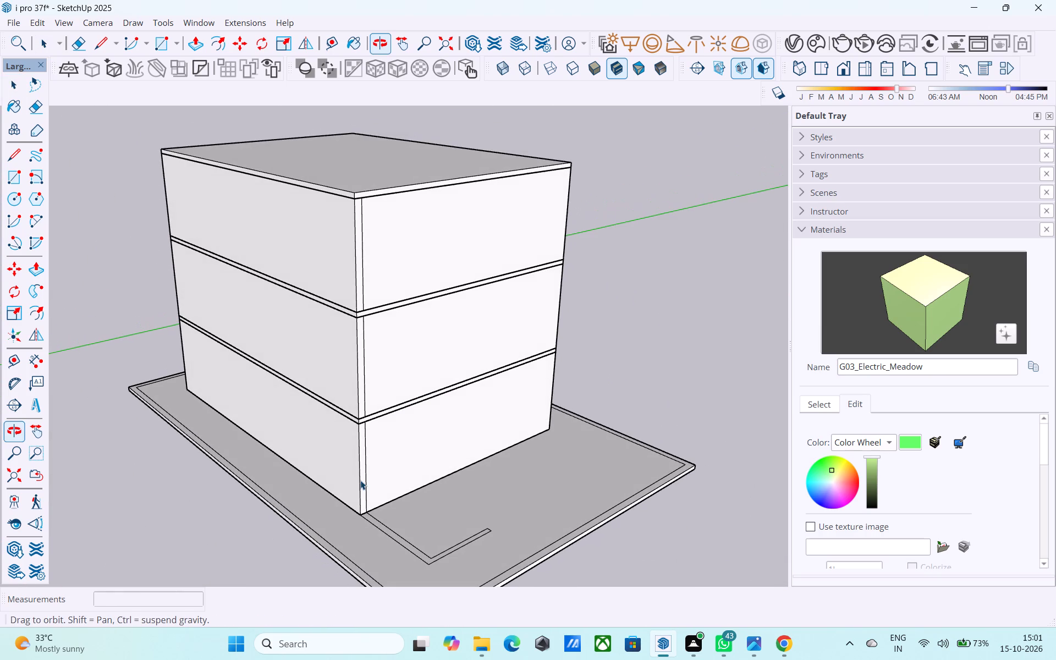
scroll(365, 474, down, 4)
scroll(382, 555, up, 8)
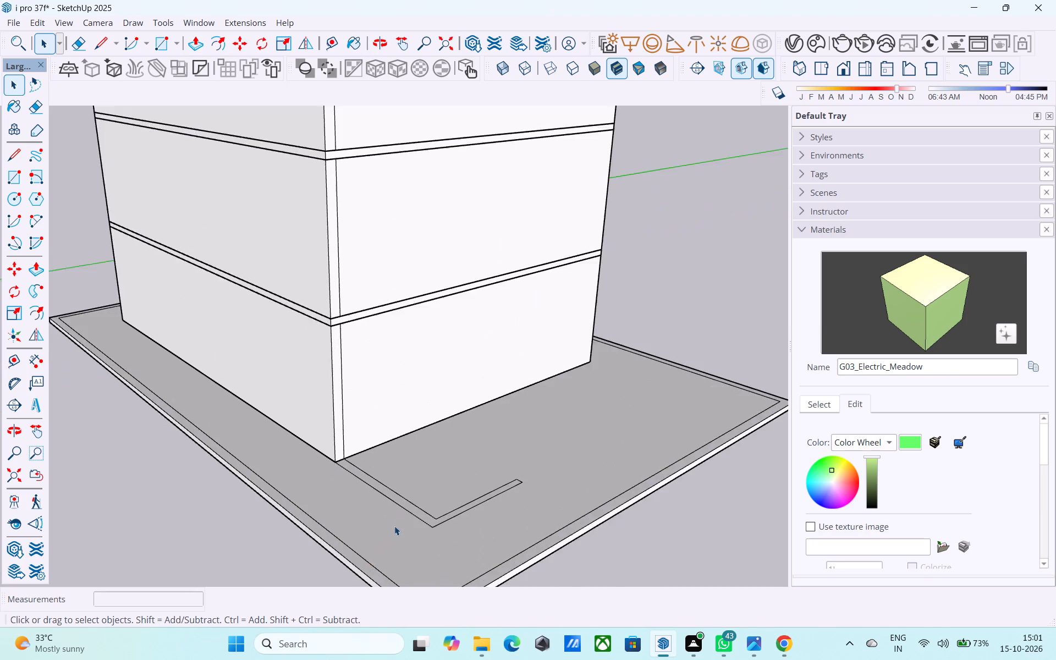
scroll(394, 526, up, 4)
click(417, 499)
scroll(420, 503, up, 5)
triple_click(420, 503)
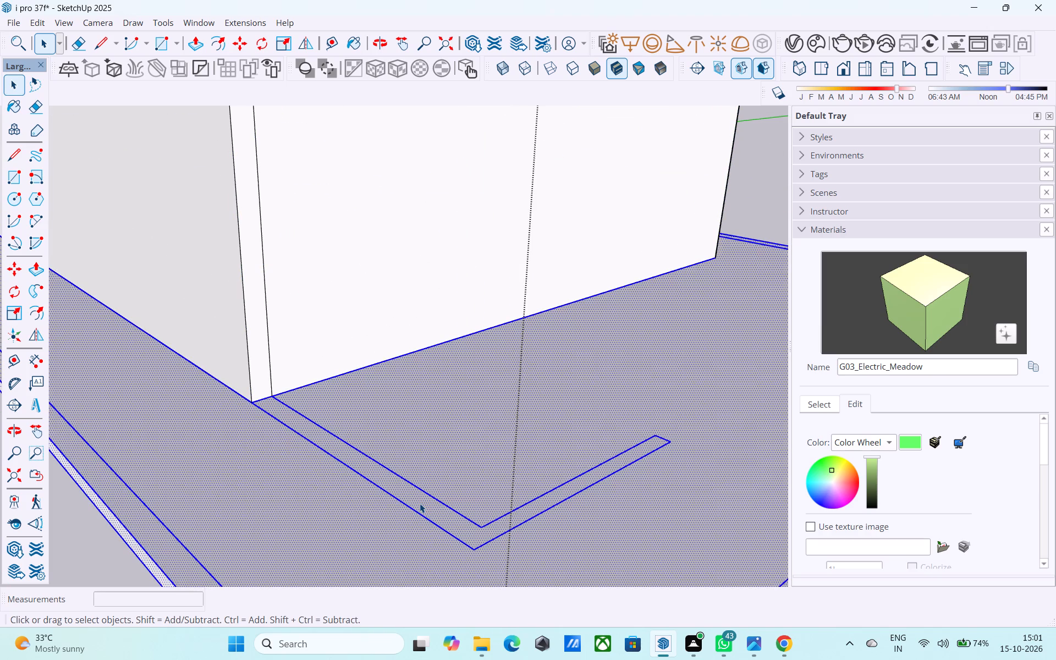
click(419, 503)
key(p)
click(419, 503)
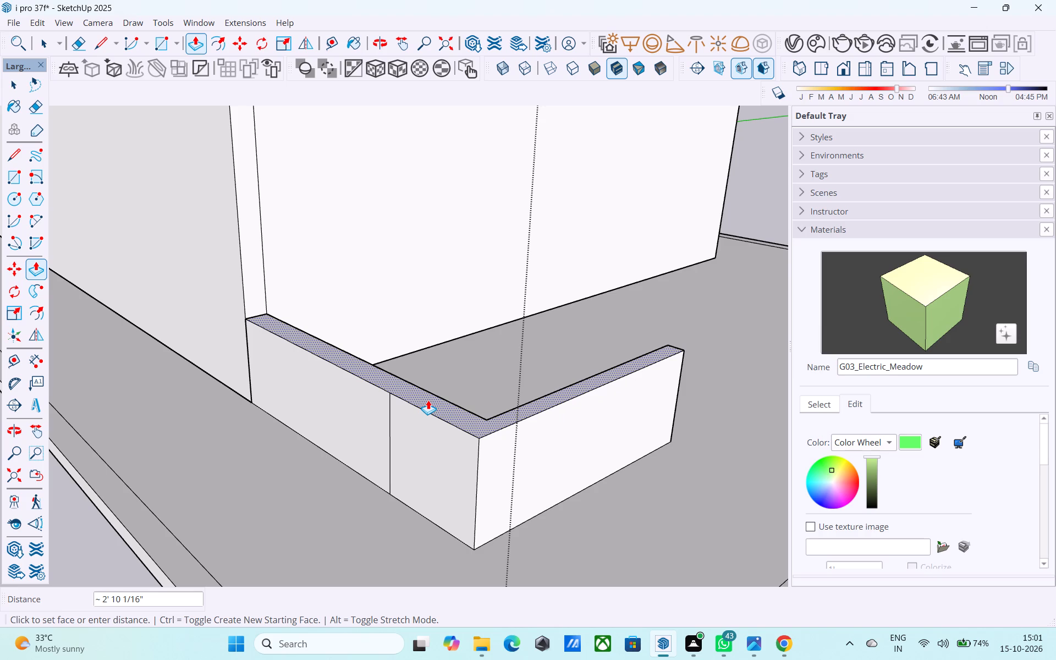
text(10')
key(Return)
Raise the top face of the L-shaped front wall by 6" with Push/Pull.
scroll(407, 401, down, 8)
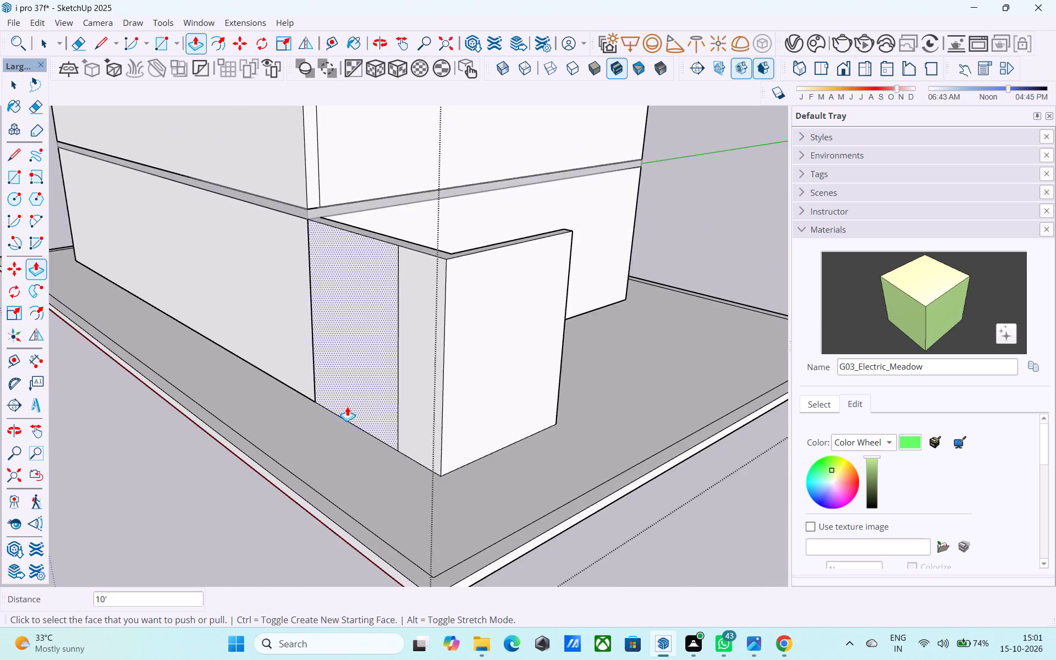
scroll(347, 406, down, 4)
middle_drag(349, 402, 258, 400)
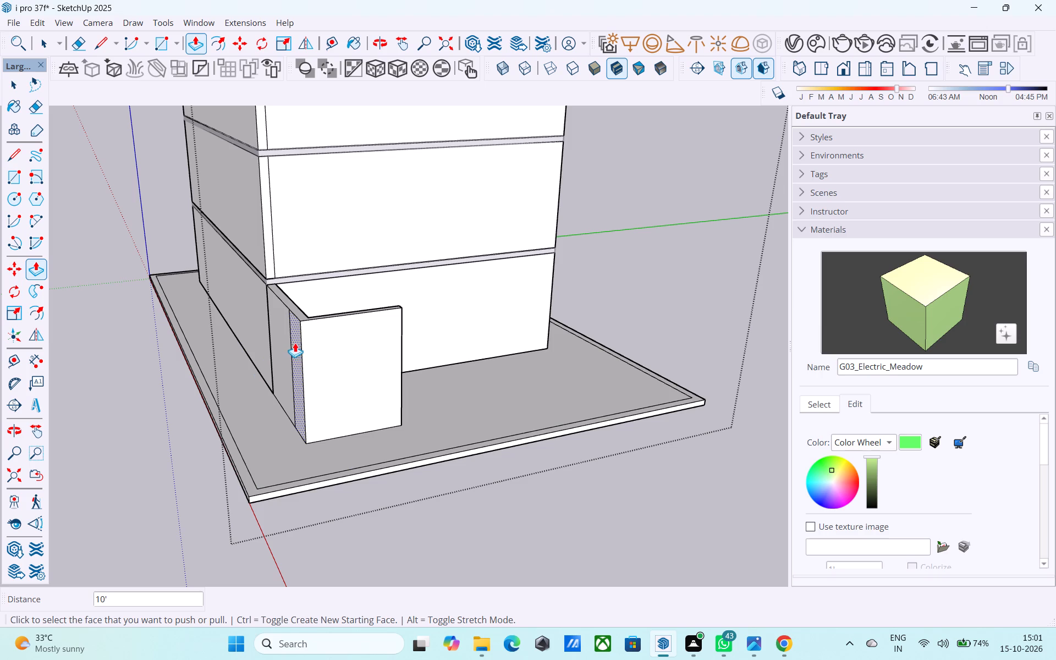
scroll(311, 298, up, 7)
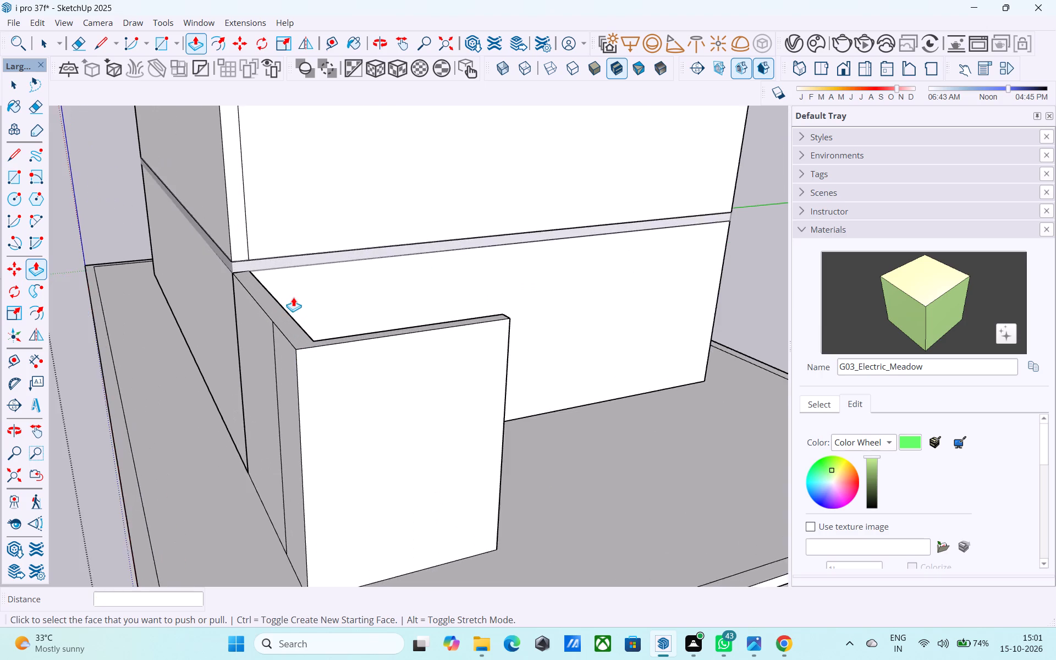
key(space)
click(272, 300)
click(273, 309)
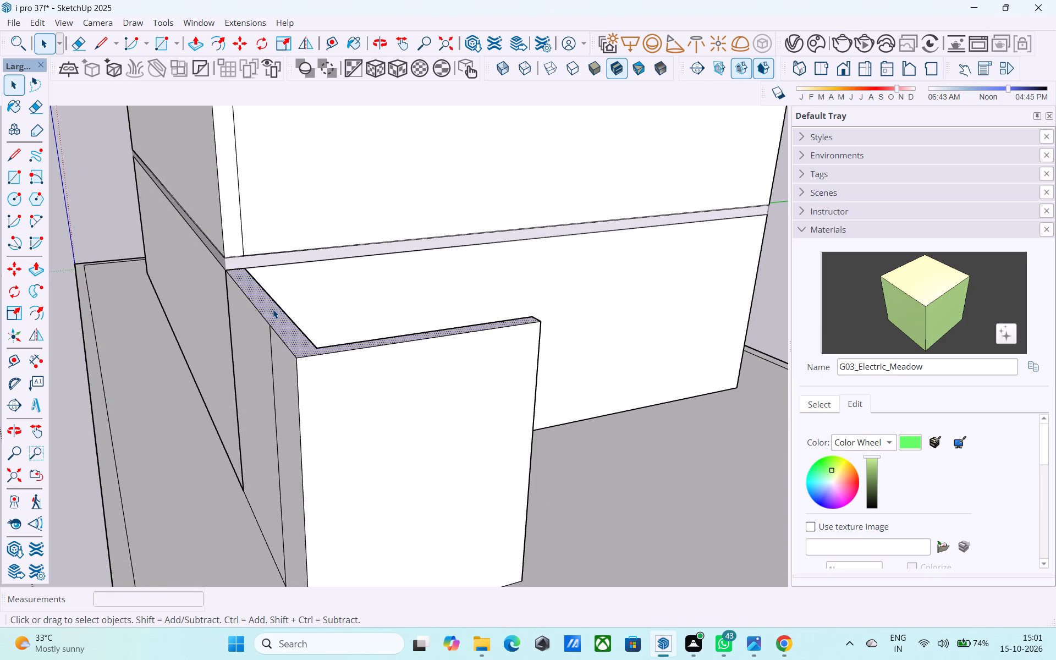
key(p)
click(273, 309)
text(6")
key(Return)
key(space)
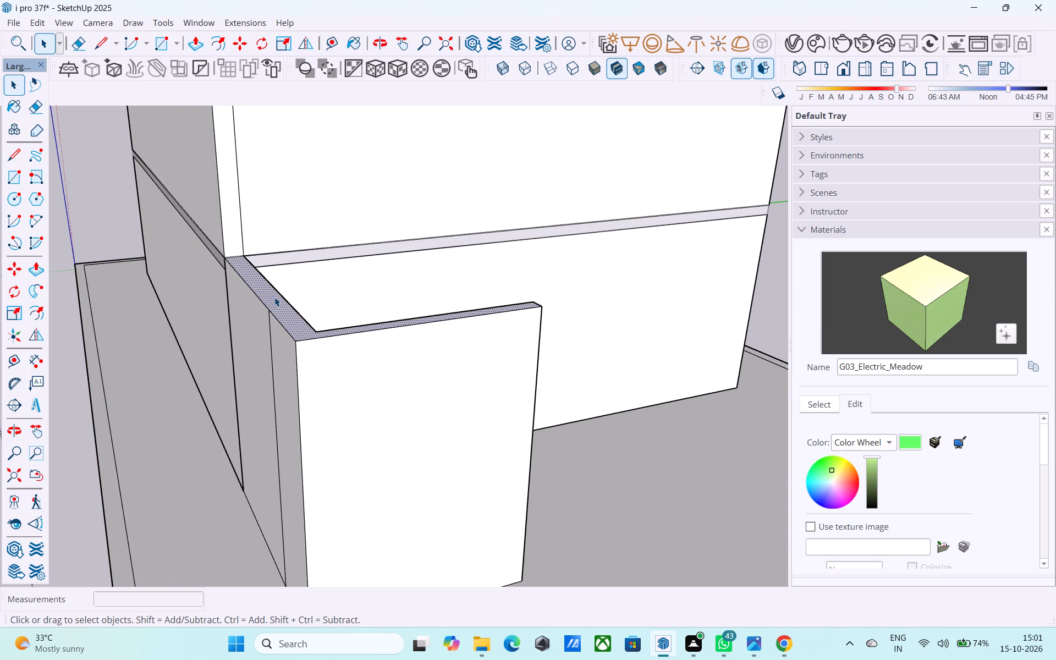
Examine how the top of the L-shaped wall meets the ground-storey walls and the slab above them.
middle_drag(274, 297, 31, 317)
scroll(273, 244, up, 6)
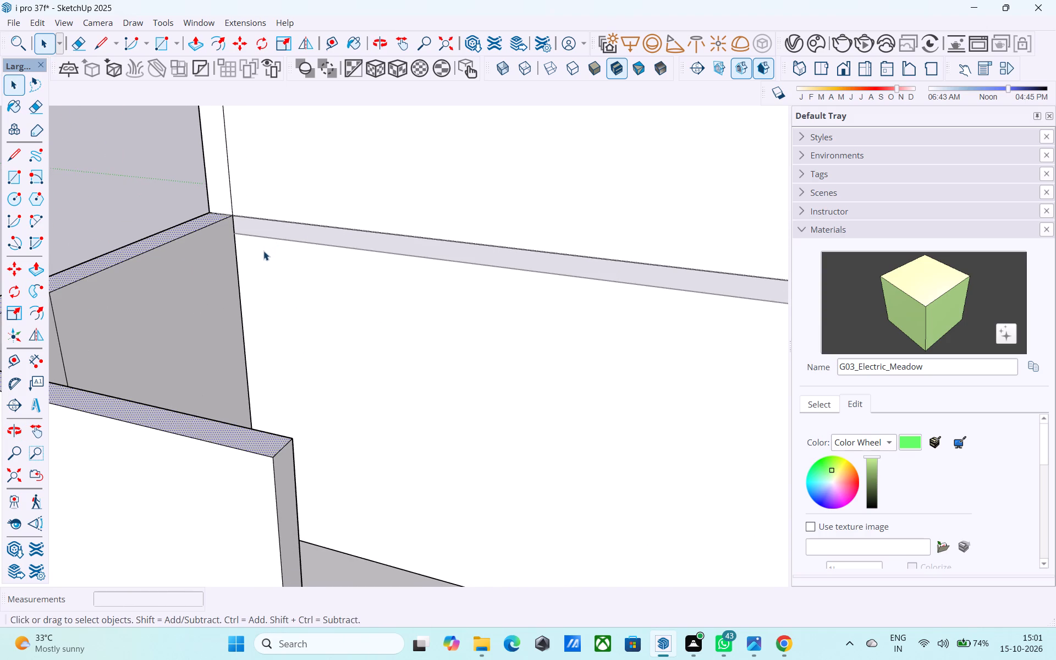
scroll(261, 250, down, 5)
middle_drag(262, 251, 328, 211)
scroll(316, 206, down, 1)
middle_drag(316, 206, 302, 210)
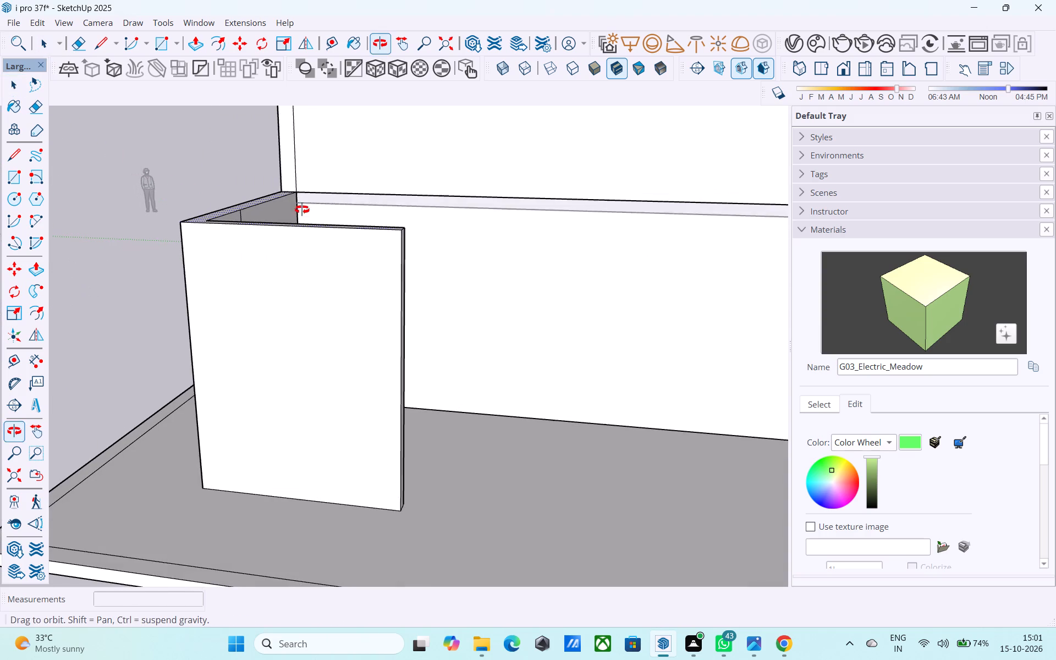
middle_drag(302, 210, 302, 209)
middle_drag(313, 235, 369, 275)
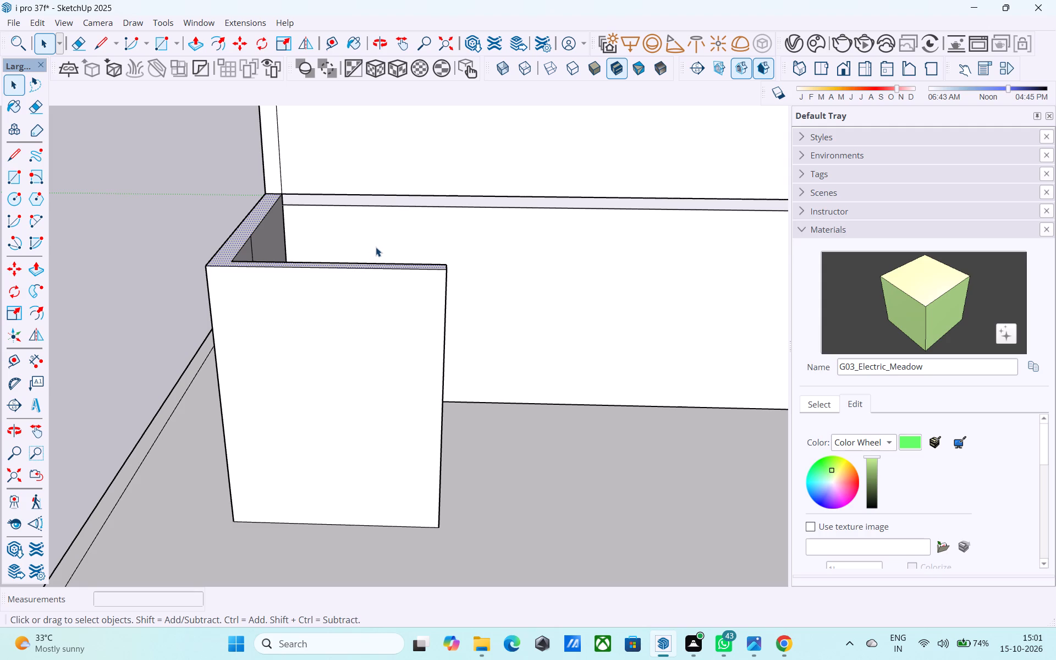
scroll(191, 320, down, 3)
middle_drag(165, 342, 286, 287)
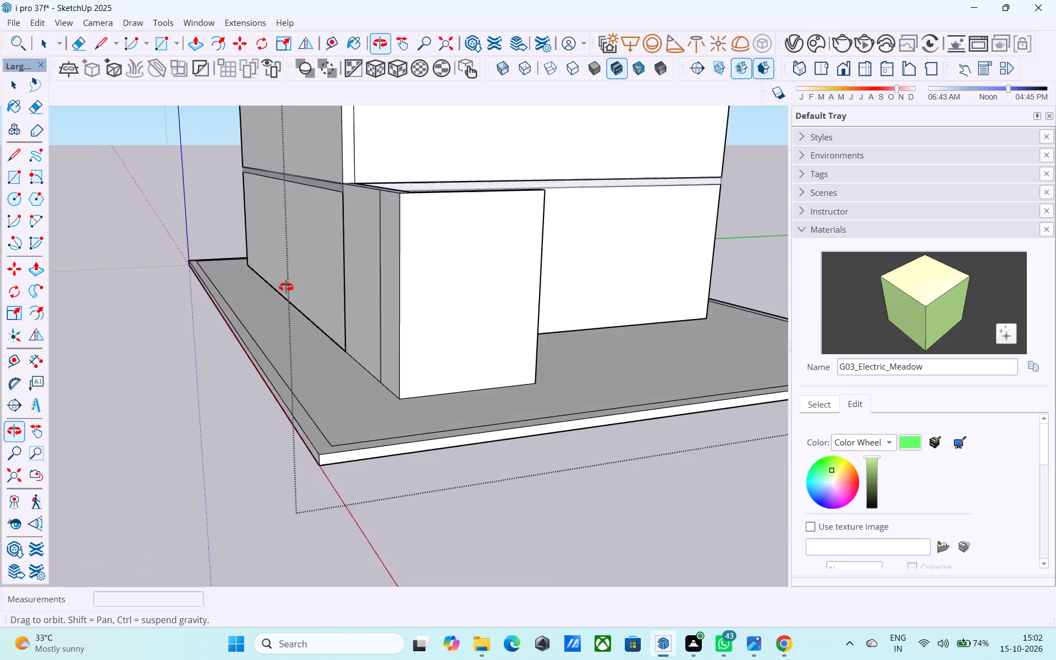
middle_drag(286, 287, 289, 292)
scroll(255, 299, down, 4)
middle_drag(394, 276, 227, 462)
scroll(230, 453, down, 3)
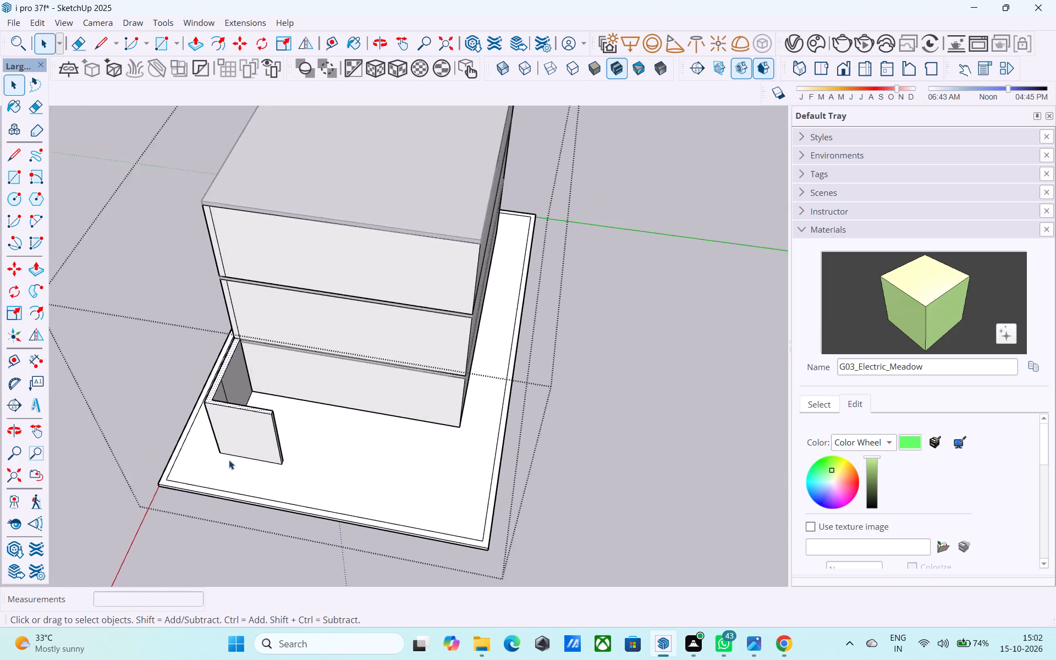
middle_drag(229, 460, 331, 333)
shift+middle_drag(340, 317, 554, 294)
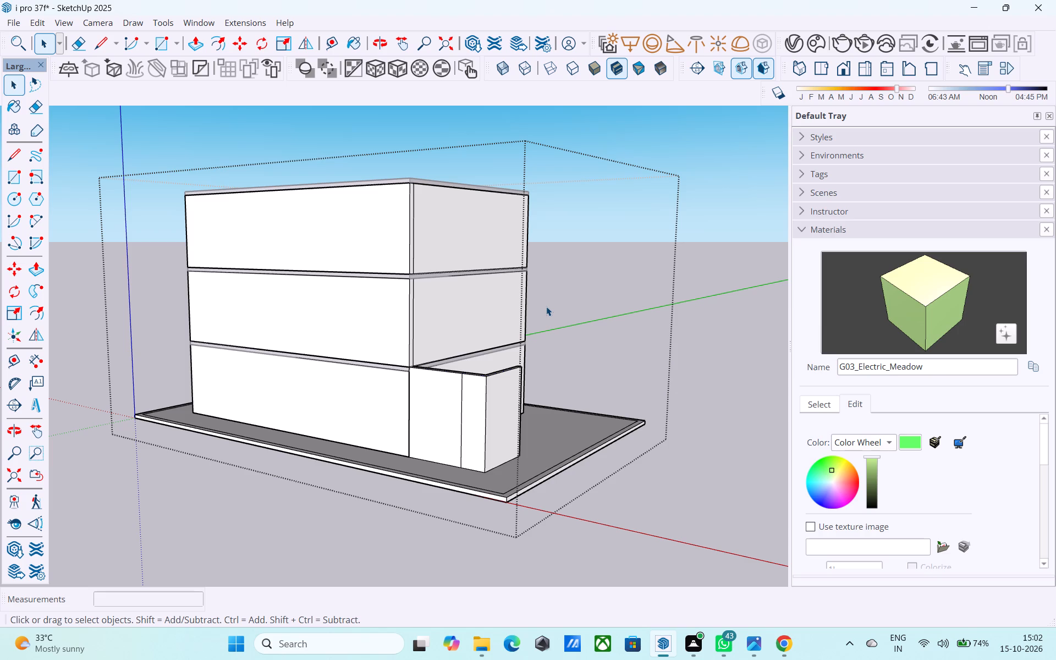
scroll(465, 350, up, 4)
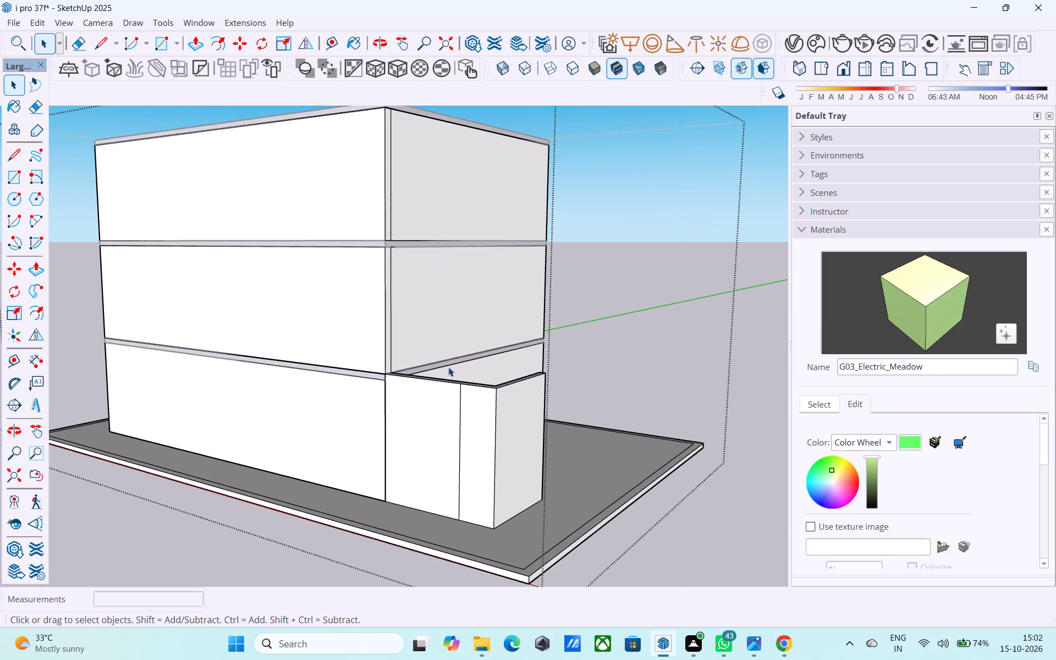
scroll(448, 367, up, 2)
click(426, 366)
scroll(426, 366, down, 8)
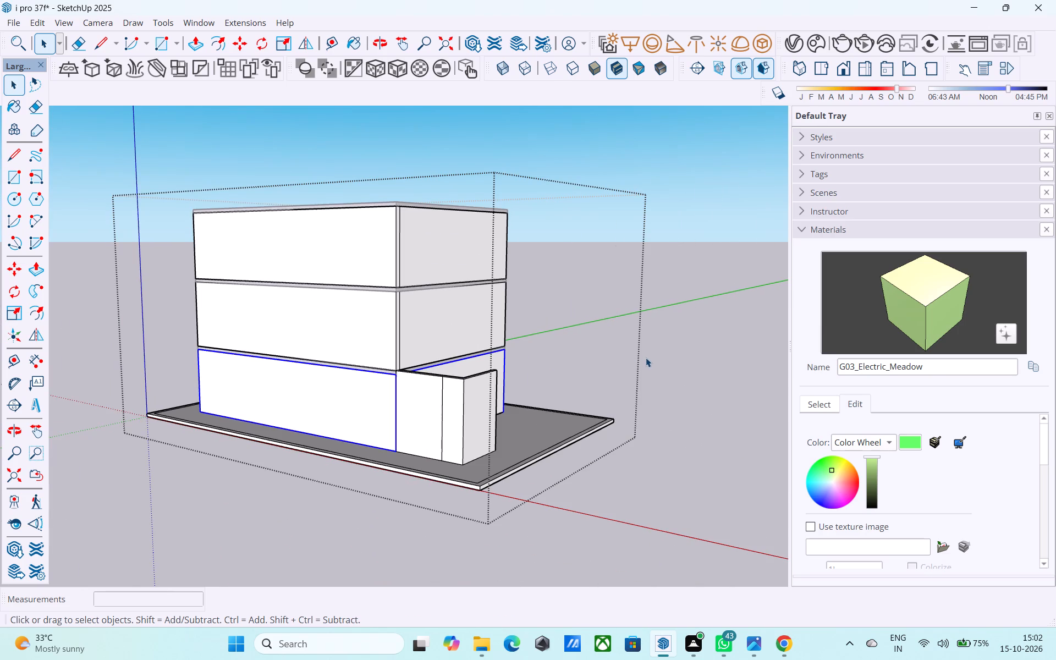
scroll(647, 352, down, 2)
click(698, 320)
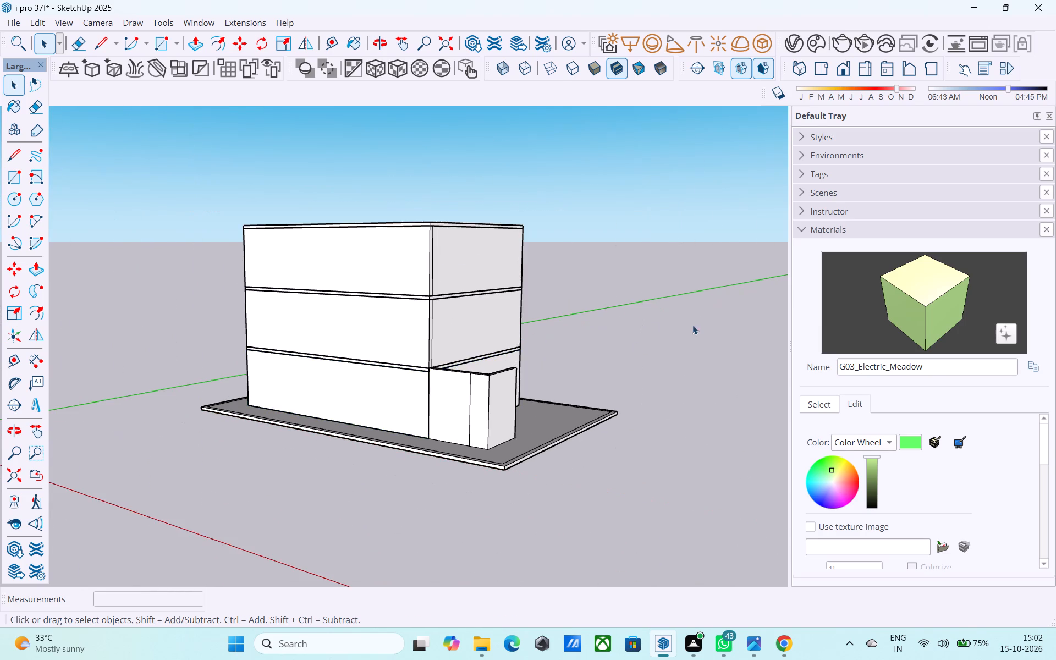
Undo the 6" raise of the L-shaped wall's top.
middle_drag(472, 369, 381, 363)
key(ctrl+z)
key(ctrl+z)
Extend the front edge of the slab above the ground storey outward 15' 9" with Push/Pull, over the L-shaped wall.
scroll(398, 383, up, 3)
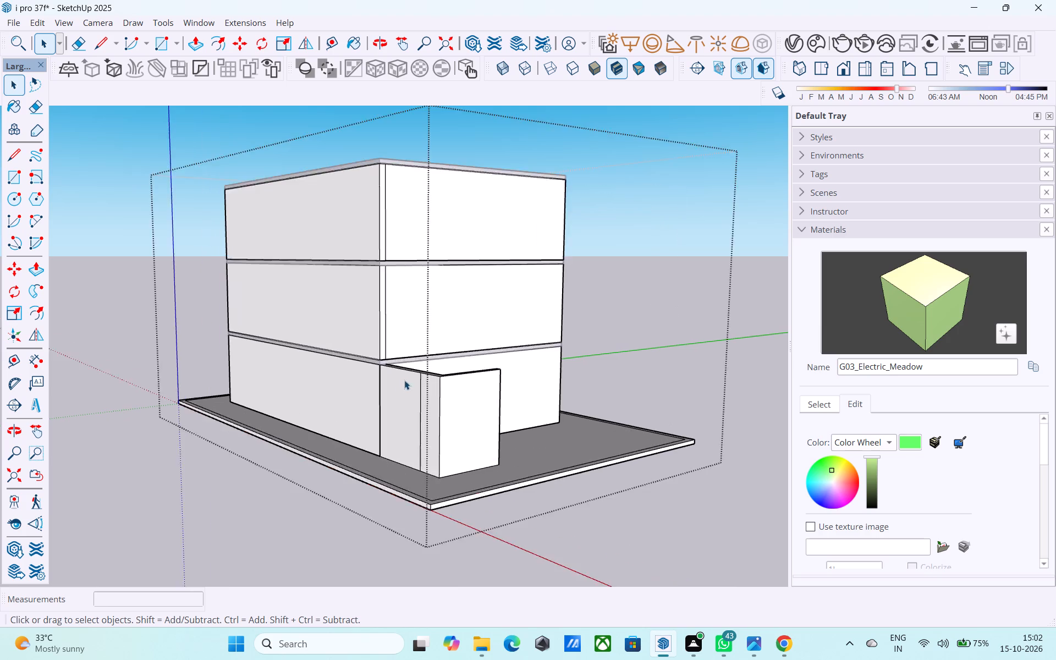
scroll(404, 380, up, 5)
key(space)
double_click(405, 350)
scroll(406, 351, up, 3)
click(407, 351)
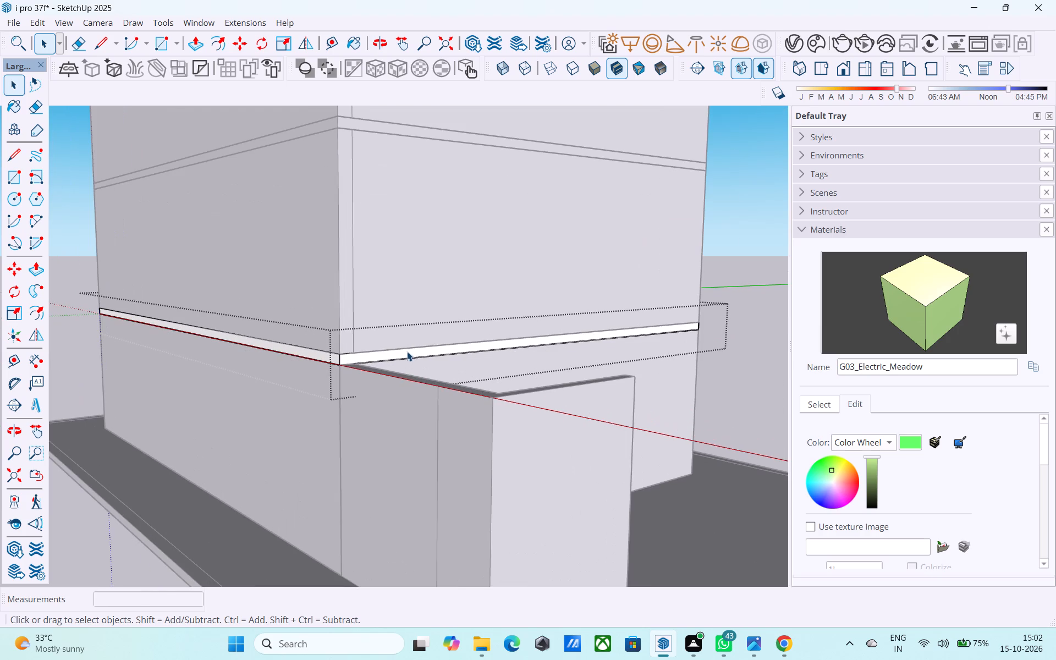
key(p)
click(407, 351)
scroll(428, 356, down, 7)
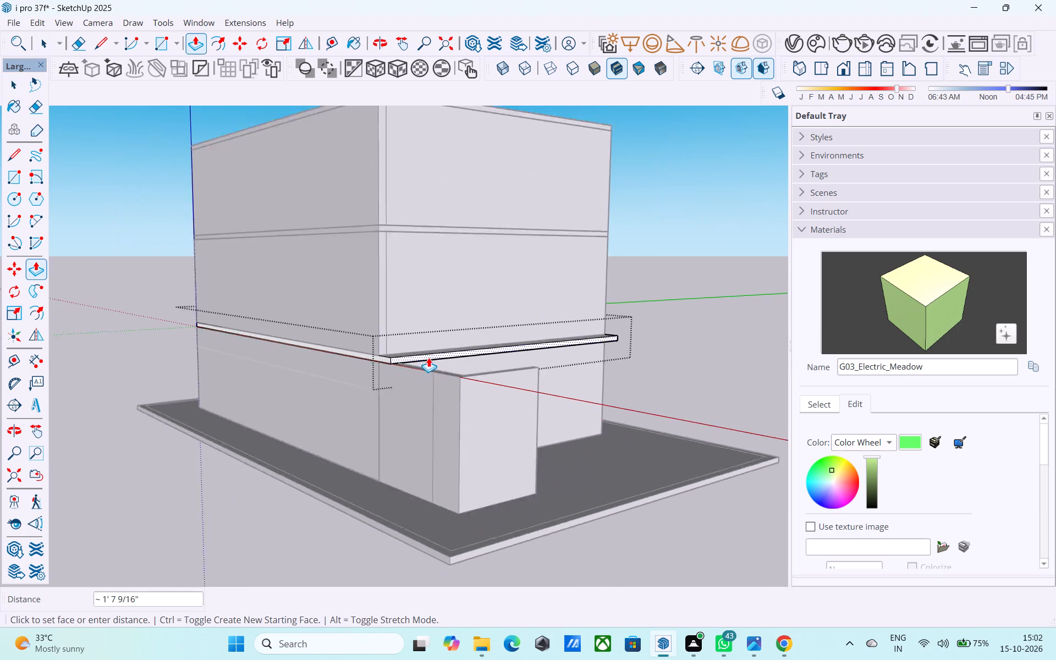
scroll(428, 358, down, 2)
click(450, 493)
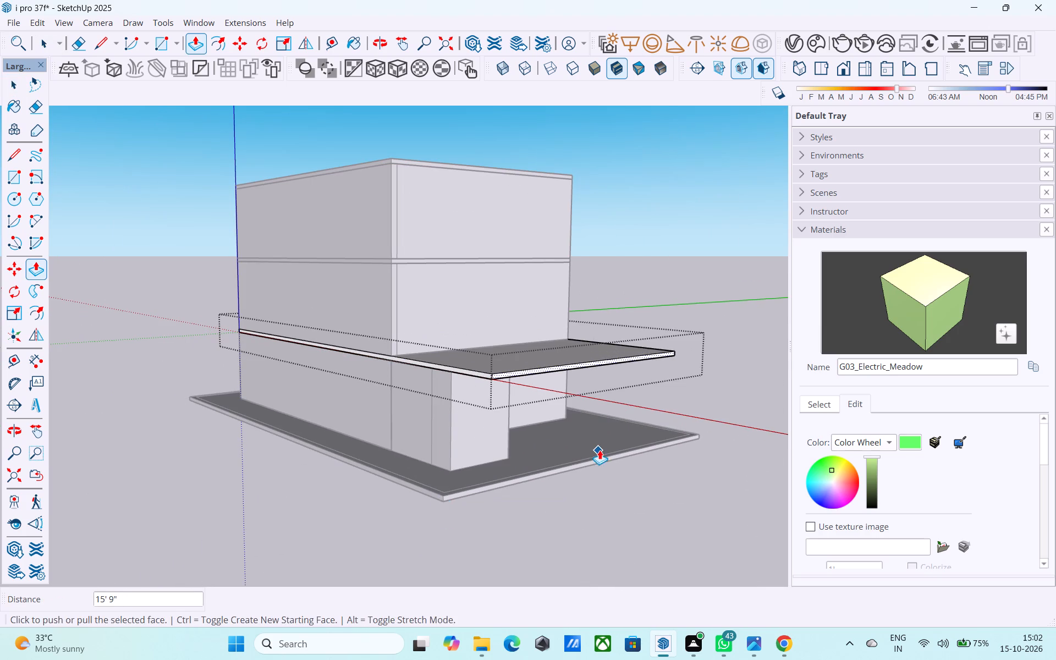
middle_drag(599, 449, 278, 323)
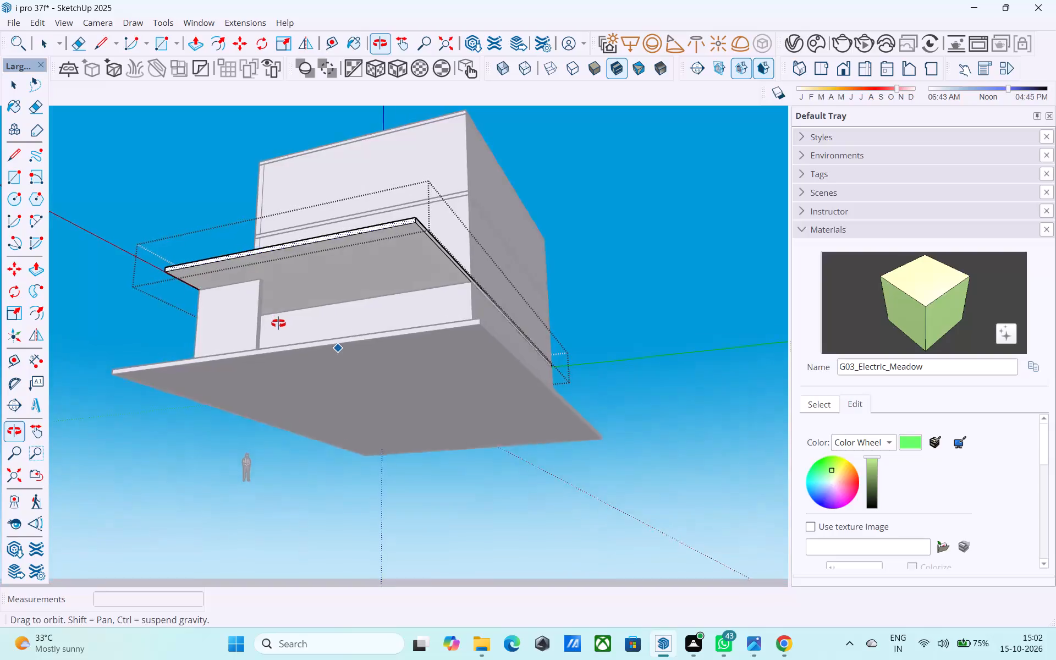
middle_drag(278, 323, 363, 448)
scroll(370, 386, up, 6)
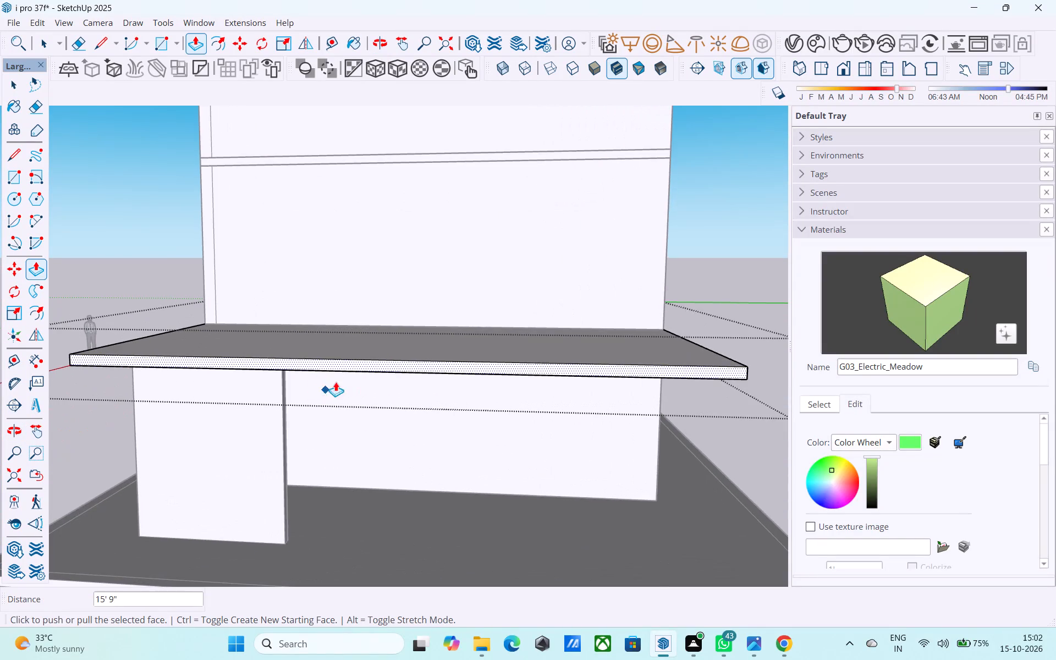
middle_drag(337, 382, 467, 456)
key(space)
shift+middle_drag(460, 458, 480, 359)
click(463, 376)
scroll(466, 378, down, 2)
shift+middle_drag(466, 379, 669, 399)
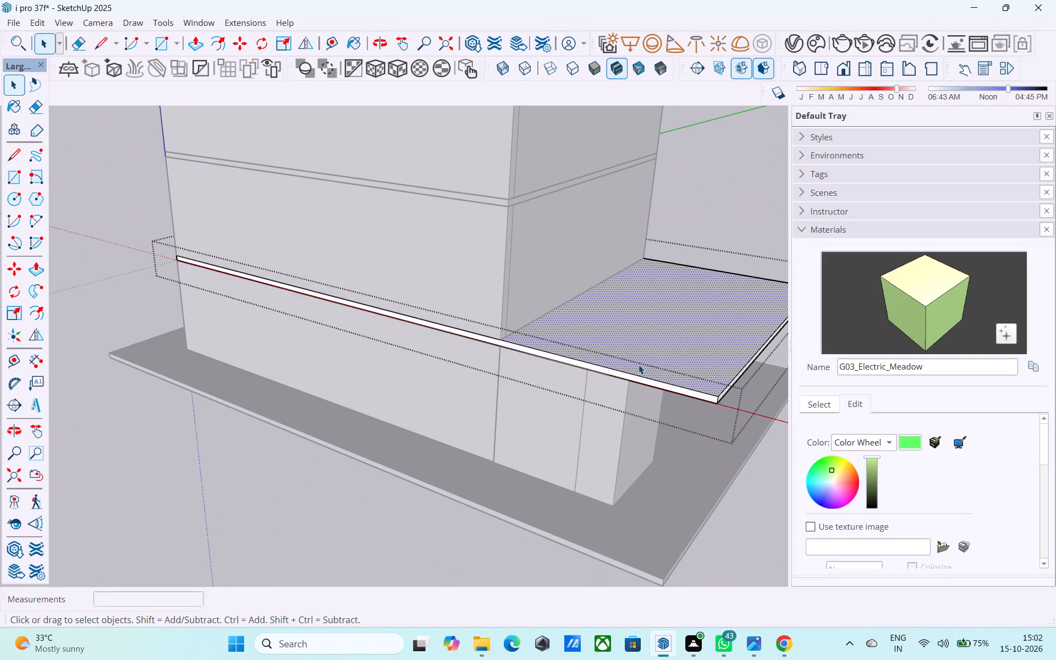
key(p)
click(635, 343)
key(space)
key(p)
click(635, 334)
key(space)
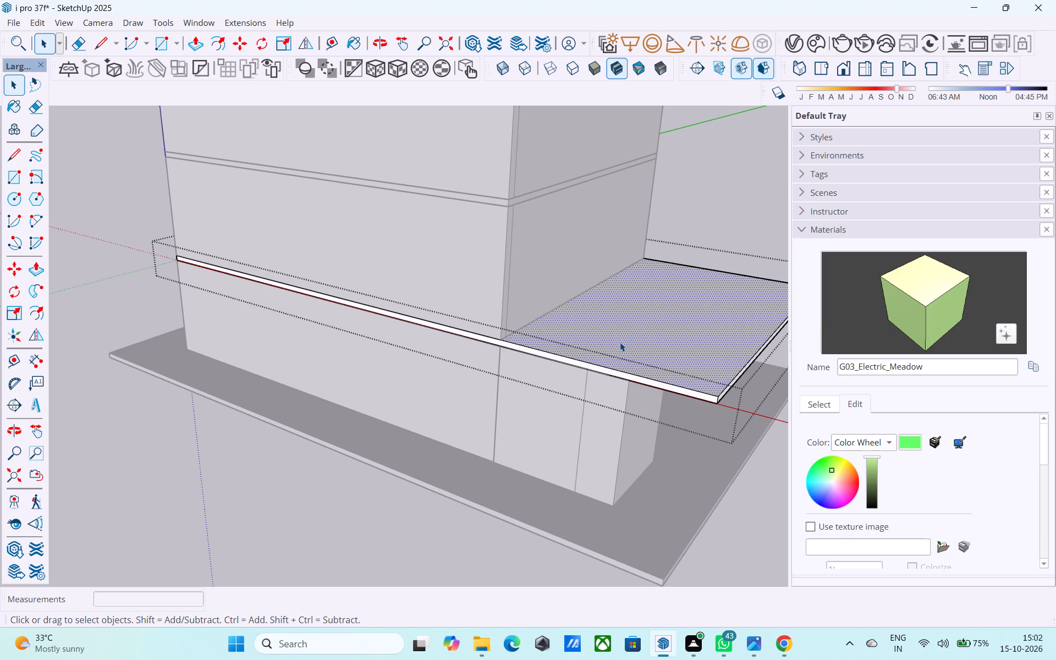
Draw a line about 28' long across the slab's top along the front wall's base, marking off the projecting part.
middle_drag(599, 359, 321, 445)
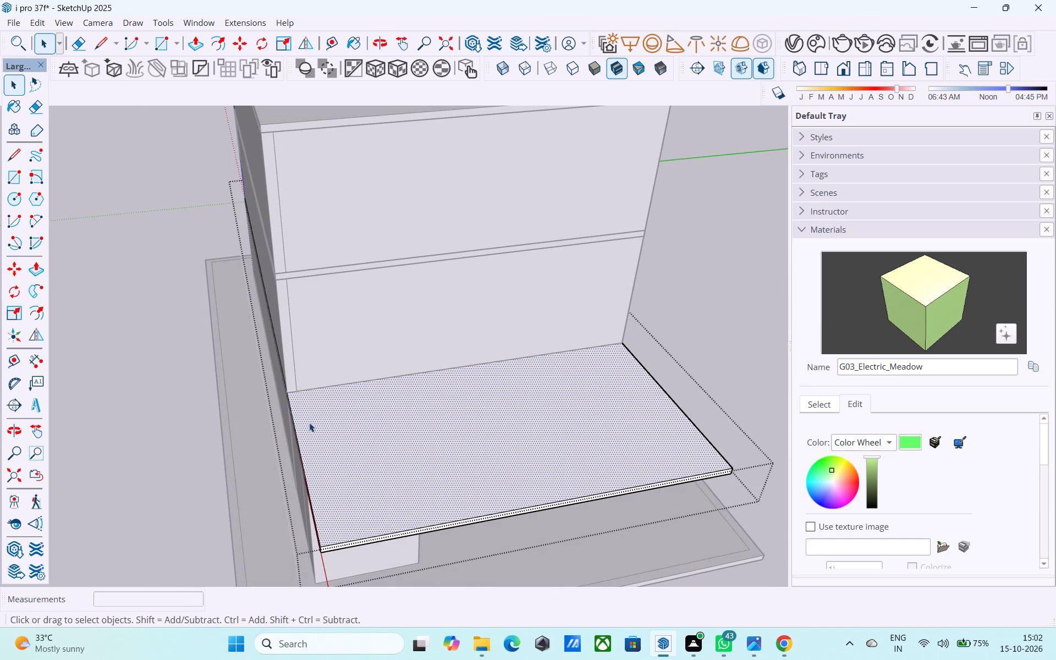
key(l)
click(289, 395)
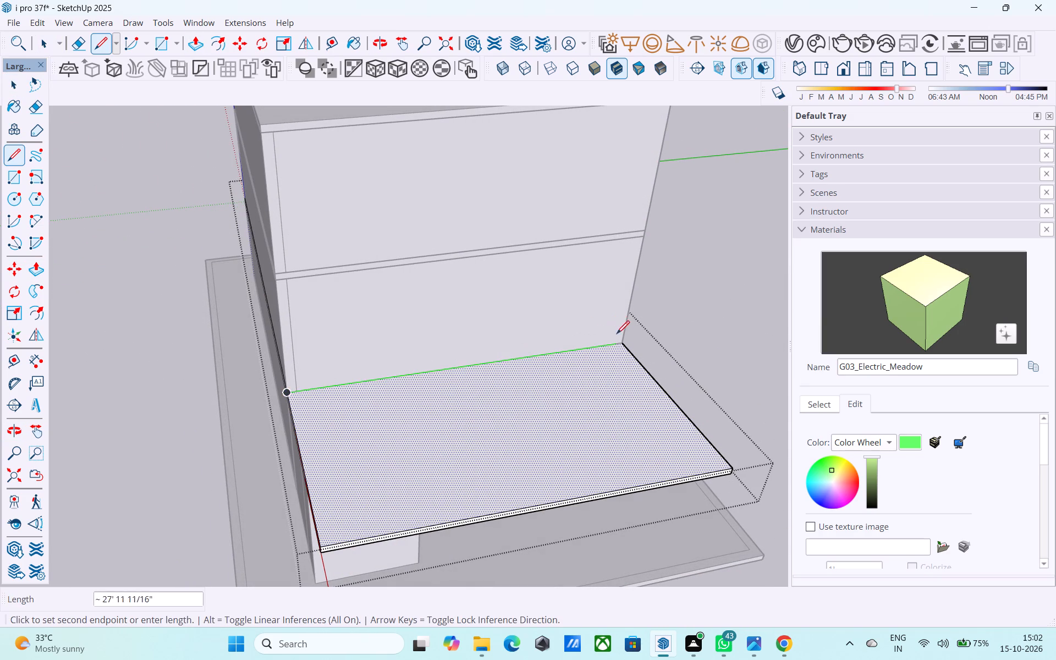
click(622, 340)
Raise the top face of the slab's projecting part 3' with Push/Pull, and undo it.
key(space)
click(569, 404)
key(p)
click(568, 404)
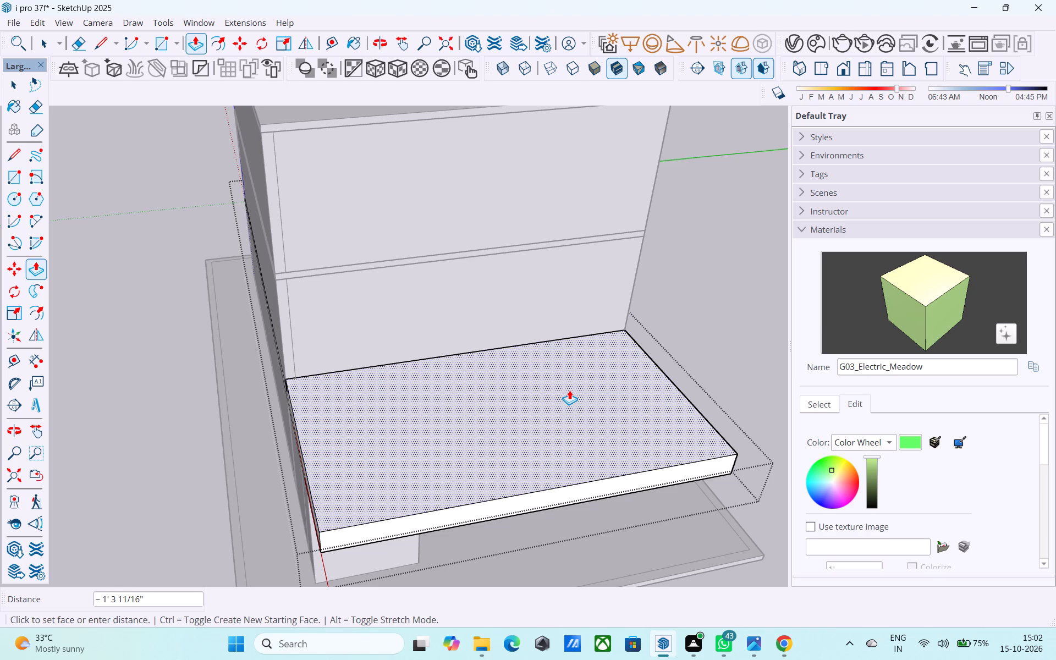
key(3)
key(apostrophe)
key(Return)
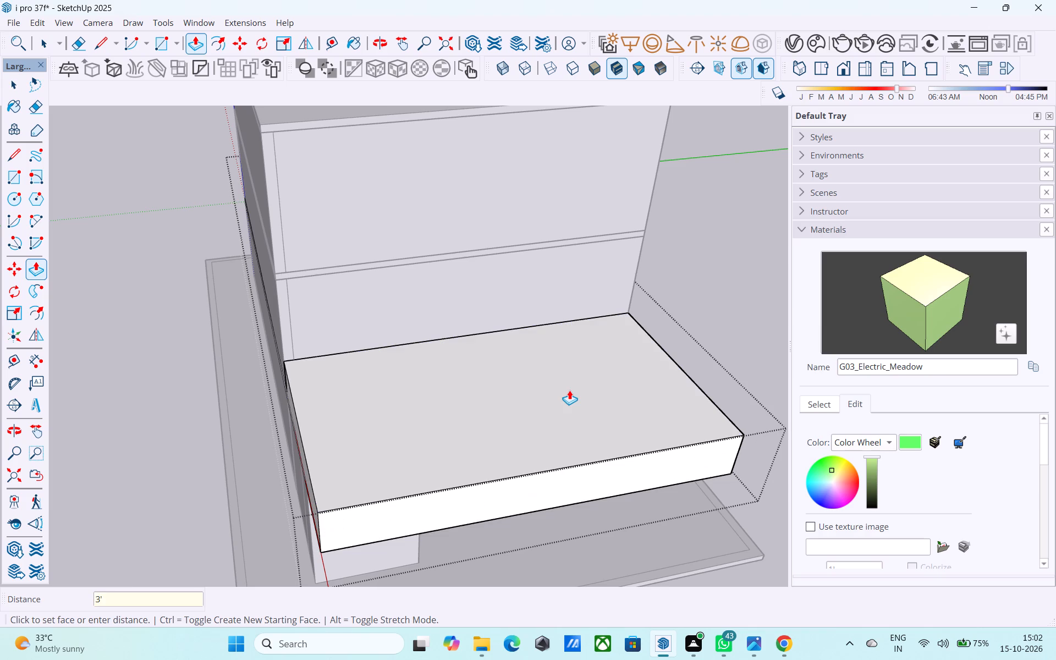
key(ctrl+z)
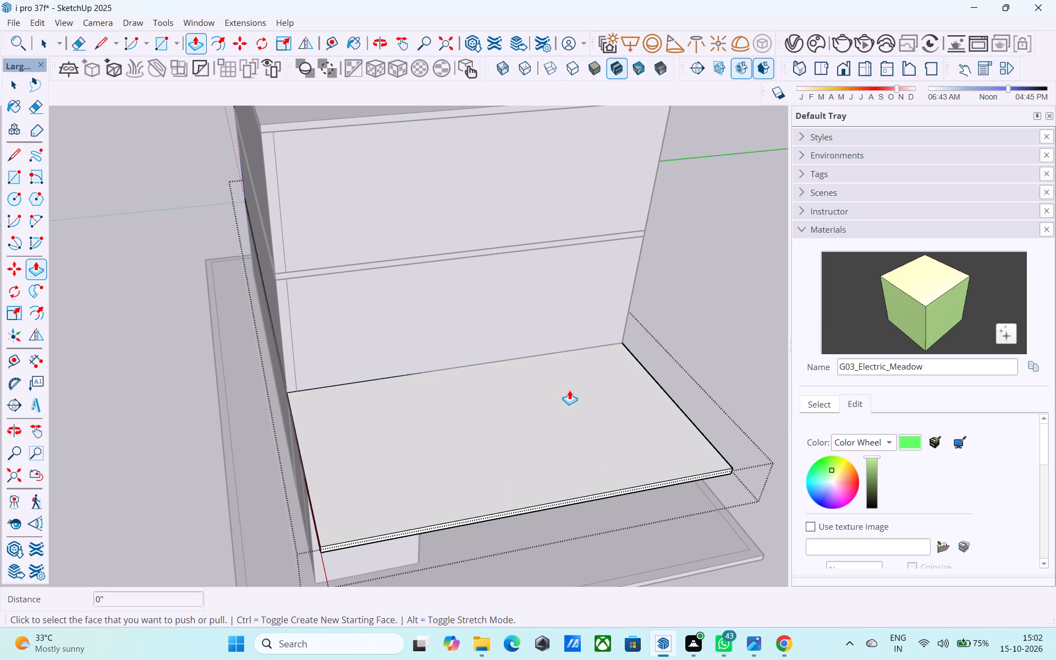
Raise the top face of the slab's projecting part by 6" with Push/Pull.
click(546, 430)
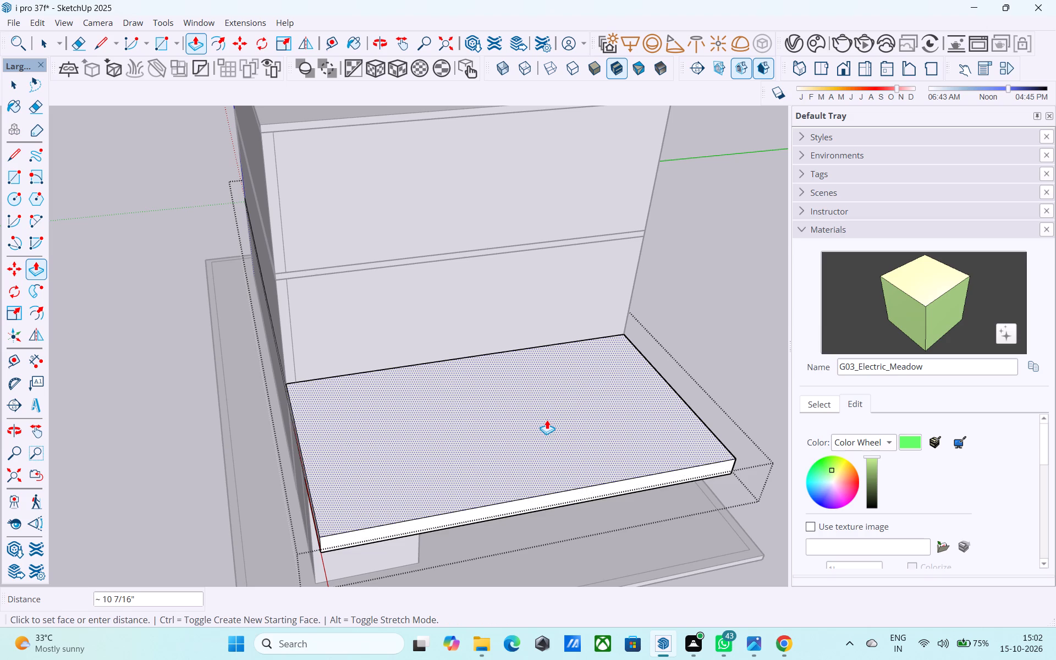
text(6")
key(Return)
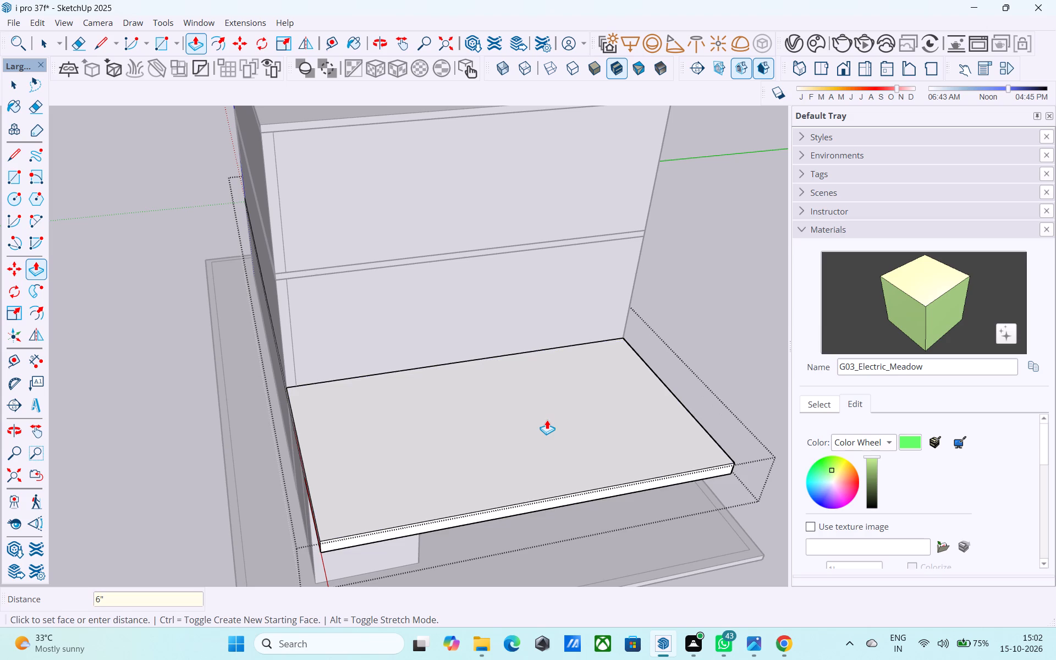
key(space)
Examine the thickened projecting slab from the front and both sides of the house, and close its group.
scroll(546, 424, down, 3)
middle_drag(544, 430, 474, 240)
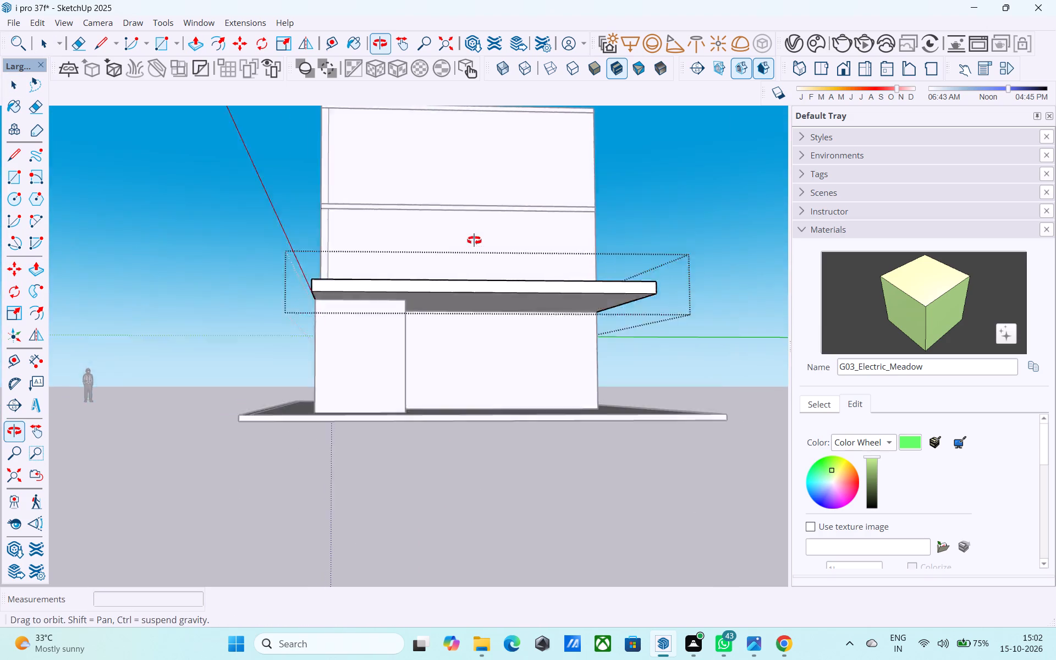
middle_drag(474, 240, 384, 278)
middle_drag(494, 283, 483, 278)
scroll(252, 231, up, 2)
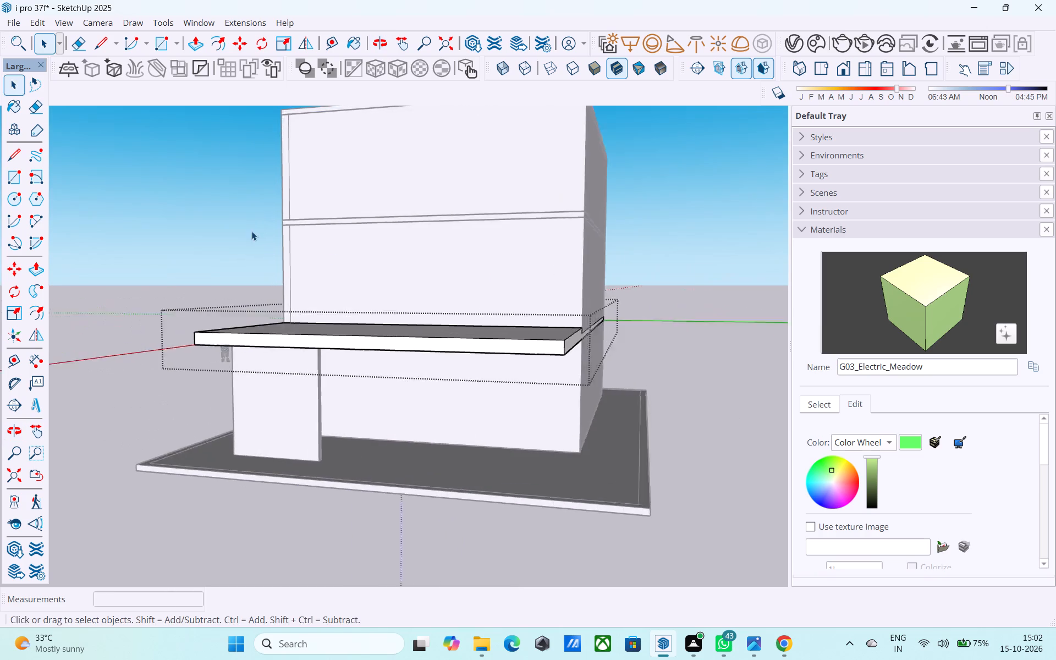
scroll(251, 231, up, 3)
scroll(258, 246, down, 1)
middle_drag(257, 252, 602, 317)
scroll(613, 310, down, 5)
middle_drag(579, 356, 288, 376)
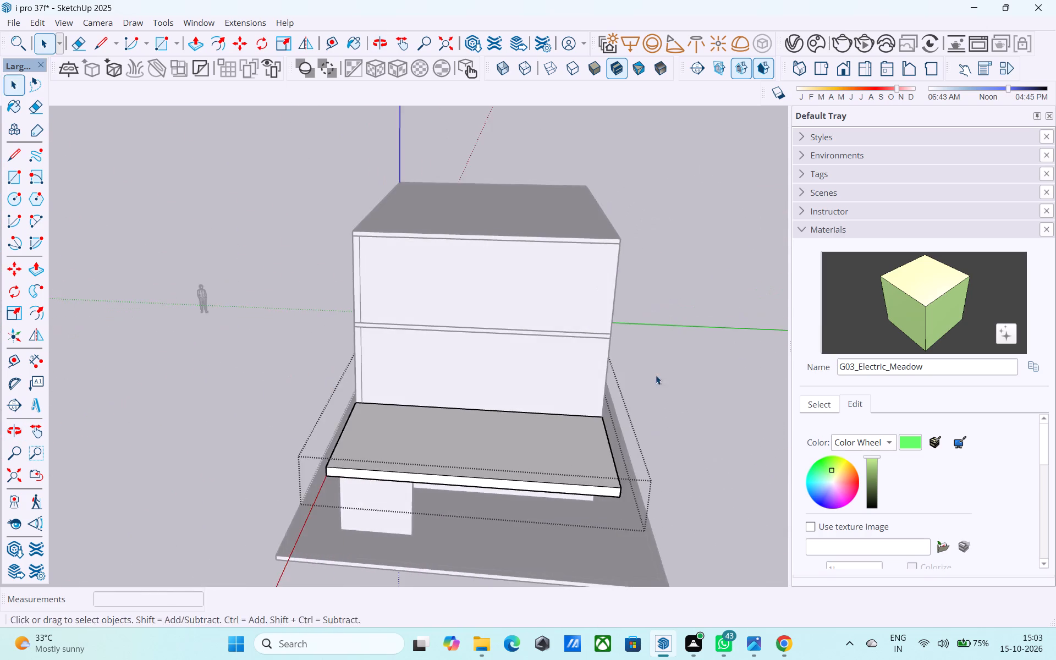
middle_drag(654, 375, 346, 368)
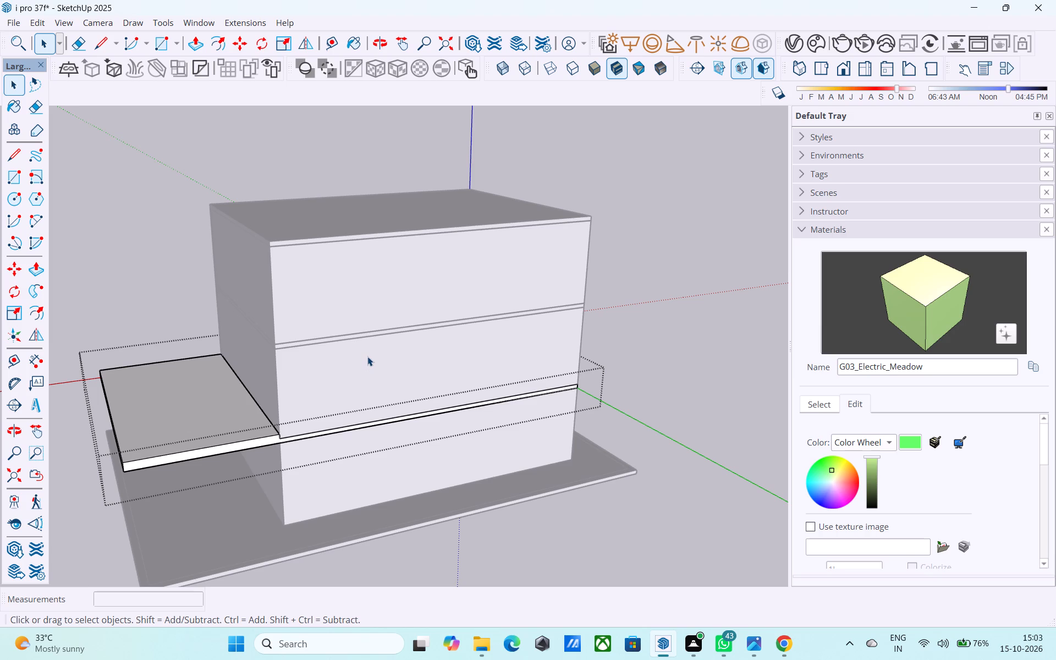
scroll(383, 360, down, 2)
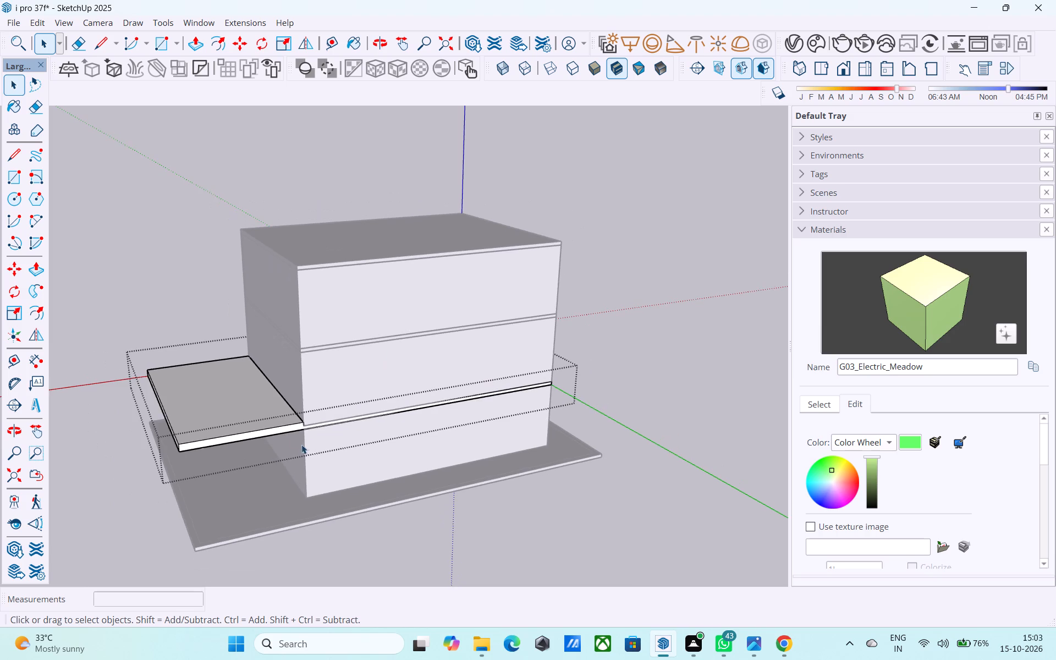
middle_drag(301, 444, 606, 387)
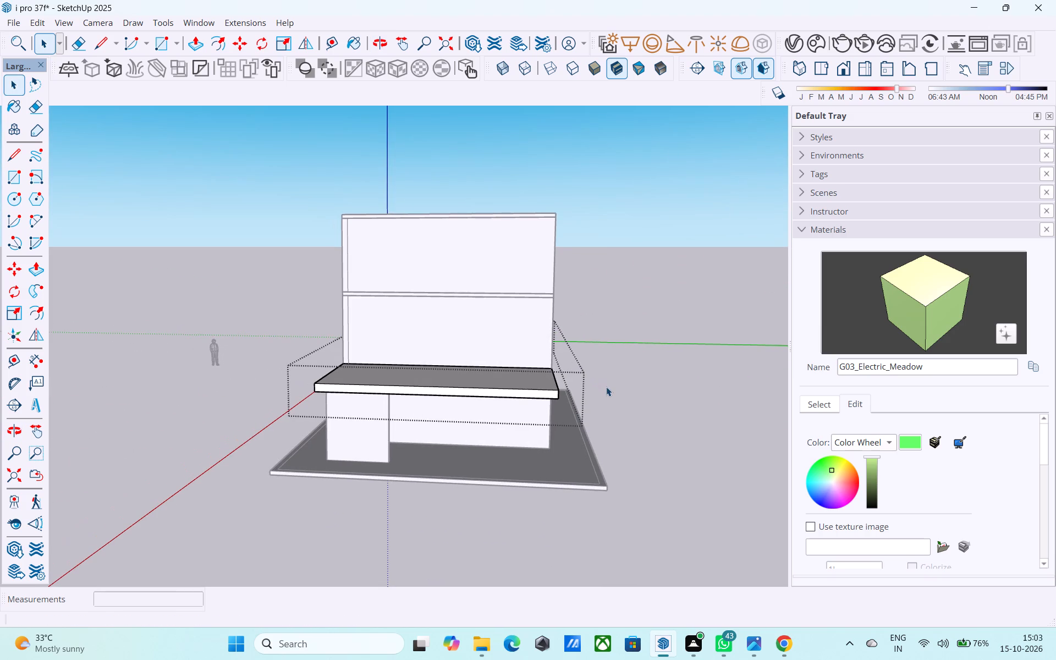
middle_drag(557, 392, 585, 326)
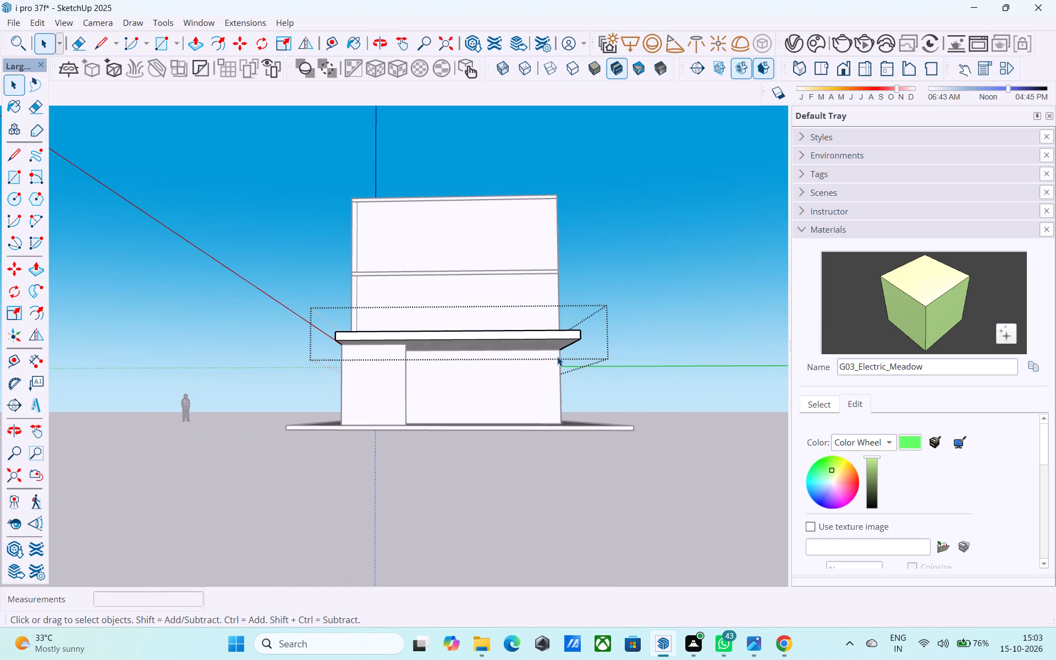
drag(350, 474, 348, 475)
drag(348, 475, 345, 477)
scroll(326, 408, down, 2)
click(521, 189)
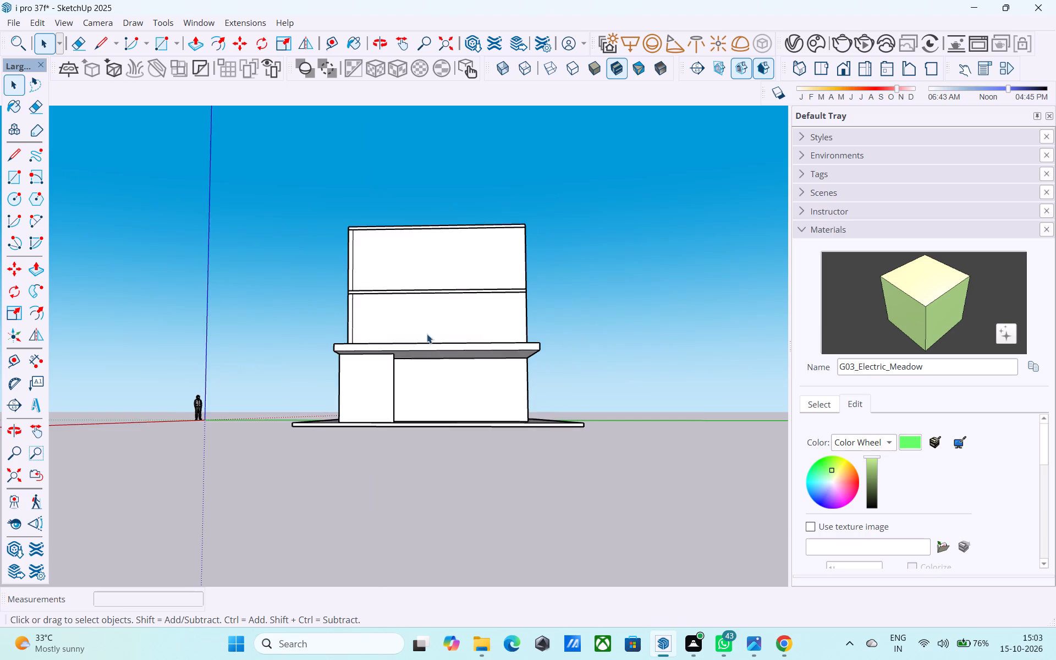
Open the wall group and examine how the top of the L-shaped wall meets the underside of the projecting slab.
middle_drag(427, 346, 640, 501)
scroll(574, 526, up, 7)
double_click(447, 437)
middle_drag(443, 412, 448, 486)
scroll(446, 438, up, 9)
click(432, 439)
middle_drag(431, 460, 443, 376)
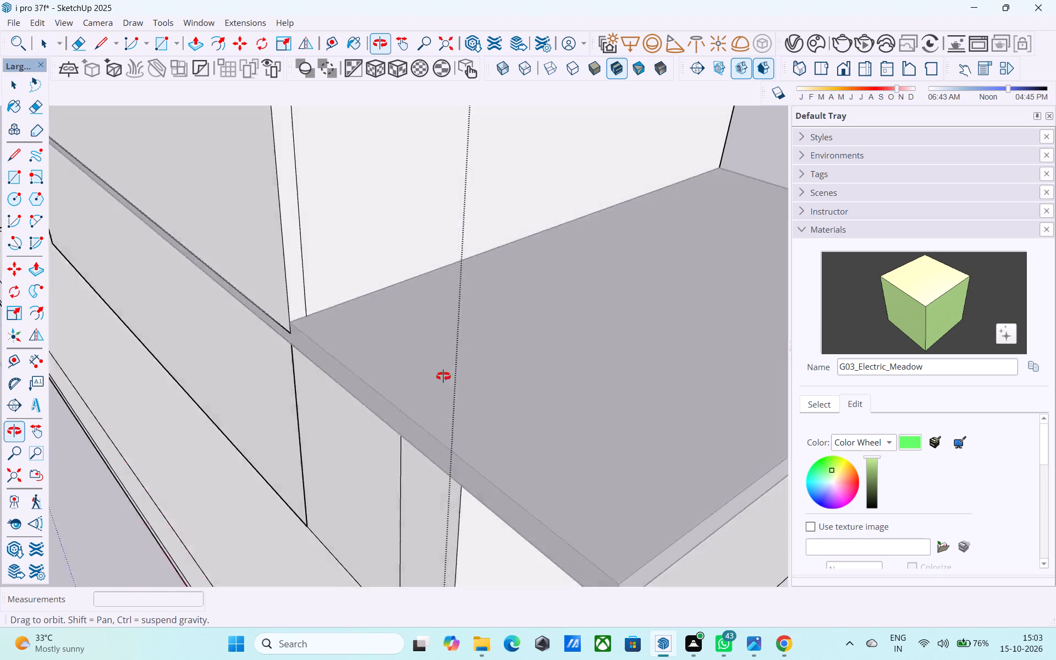
middle_drag(443, 376, 464, 299)
scroll(464, 299, down, 7)
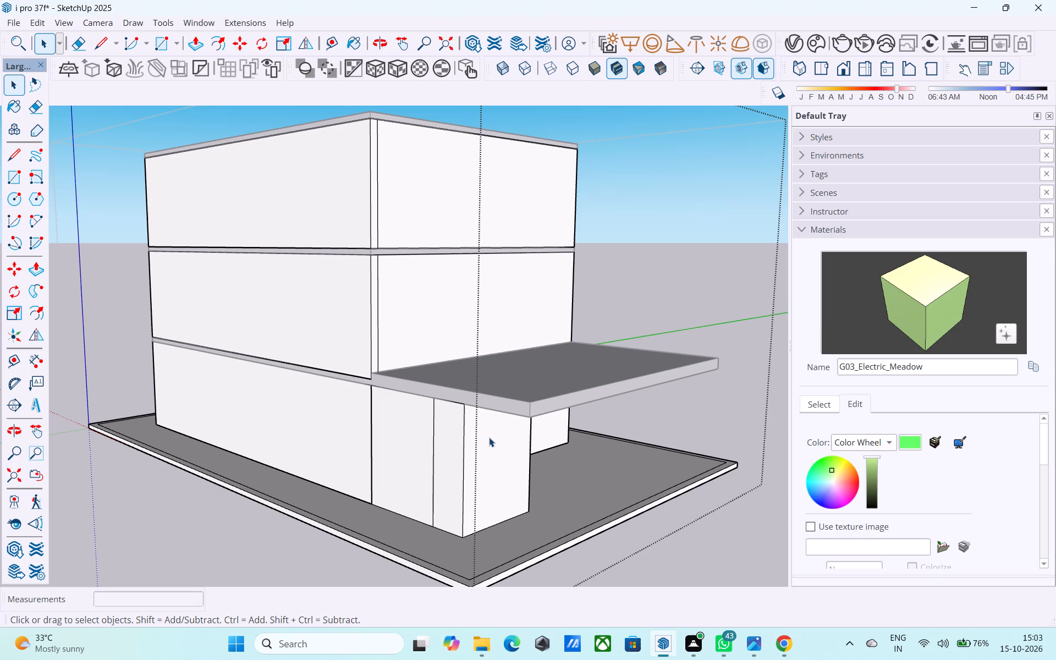
scroll(489, 437, up, 3)
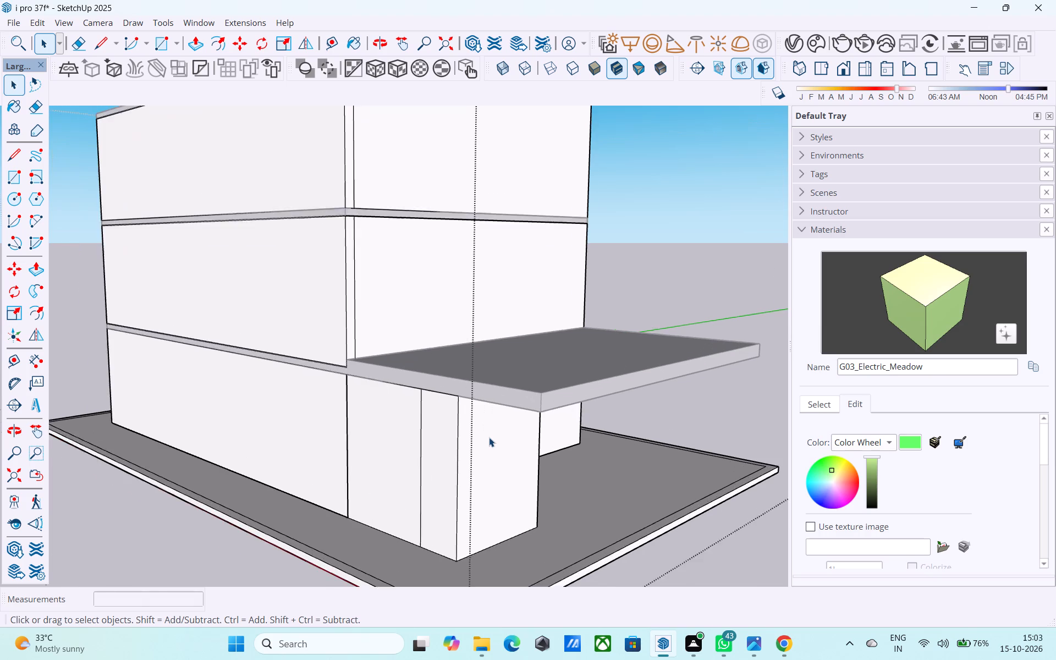
scroll(489, 437, up, 9)
middle_drag(490, 436, 451, 344)
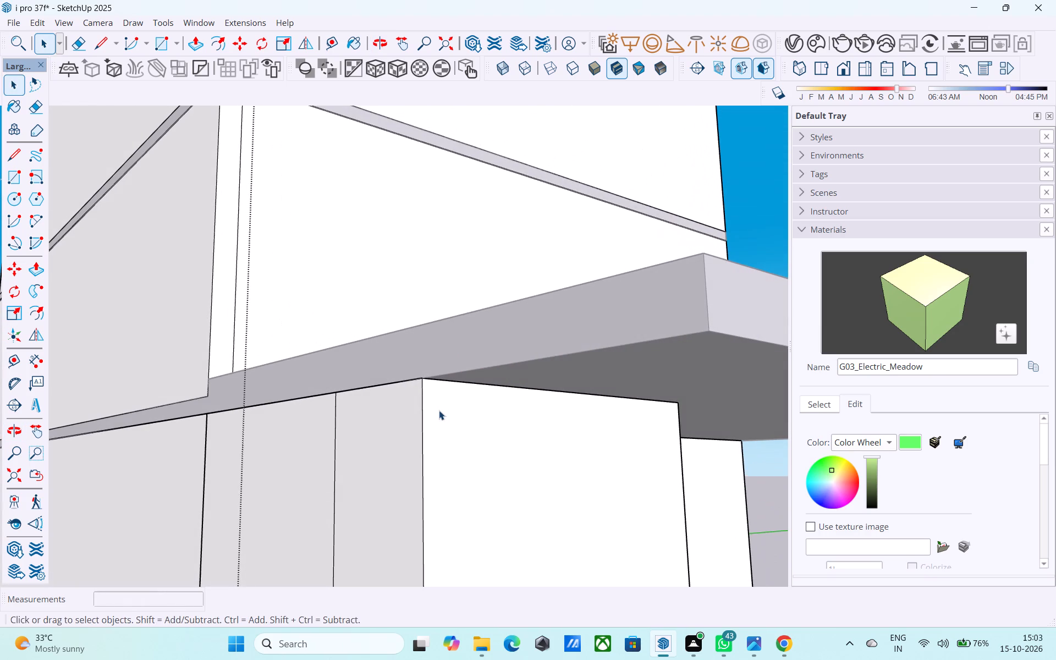
click(438, 402)
scroll(437, 406, down, 2)
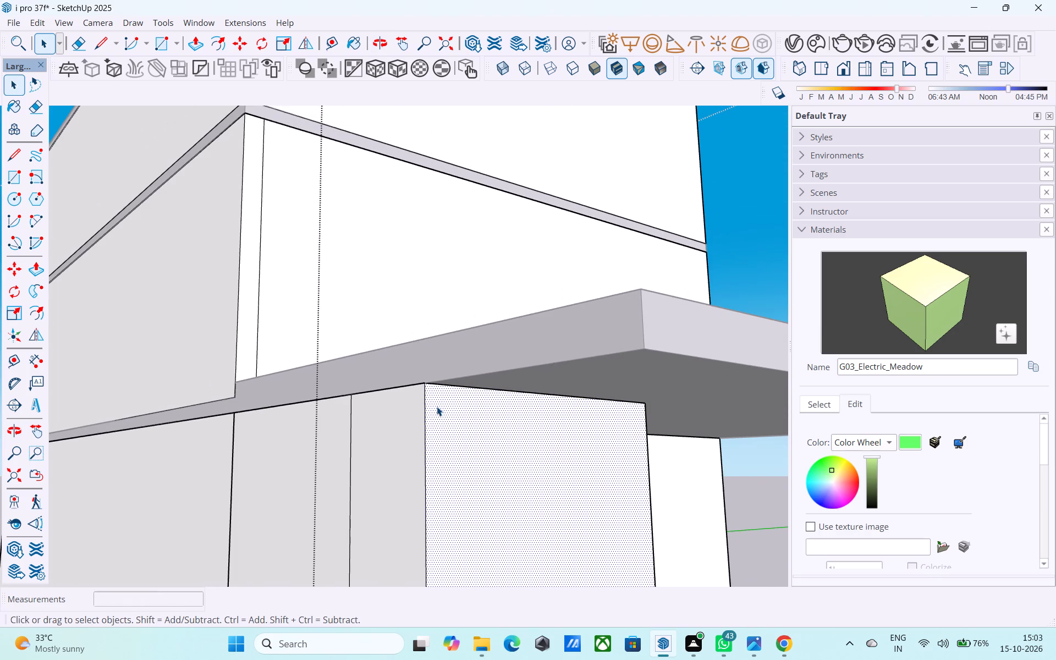
scroll(437, 406, down, 9)
scroll(384, 431, down, 2)
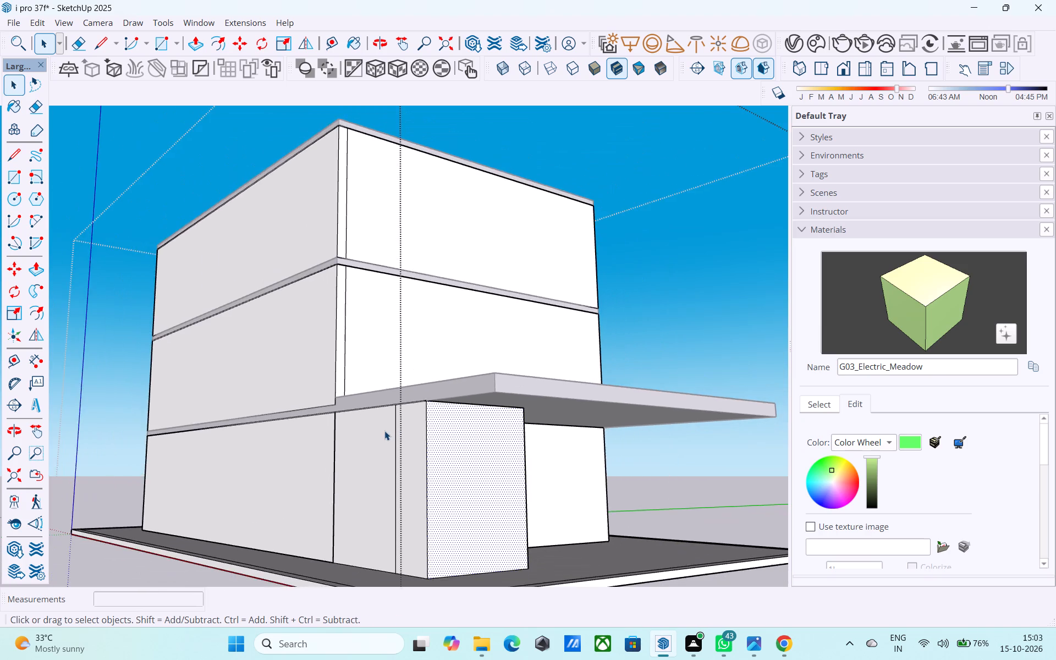
scroll(384, 431, down, 3)
scroll(384, 431, up, 1)
scroll(384, 431, down, 7)
click(723, 395)
Move the projecting slab group out of the house into the open space beside it.
middle_drag(545, 457, 531, 474)
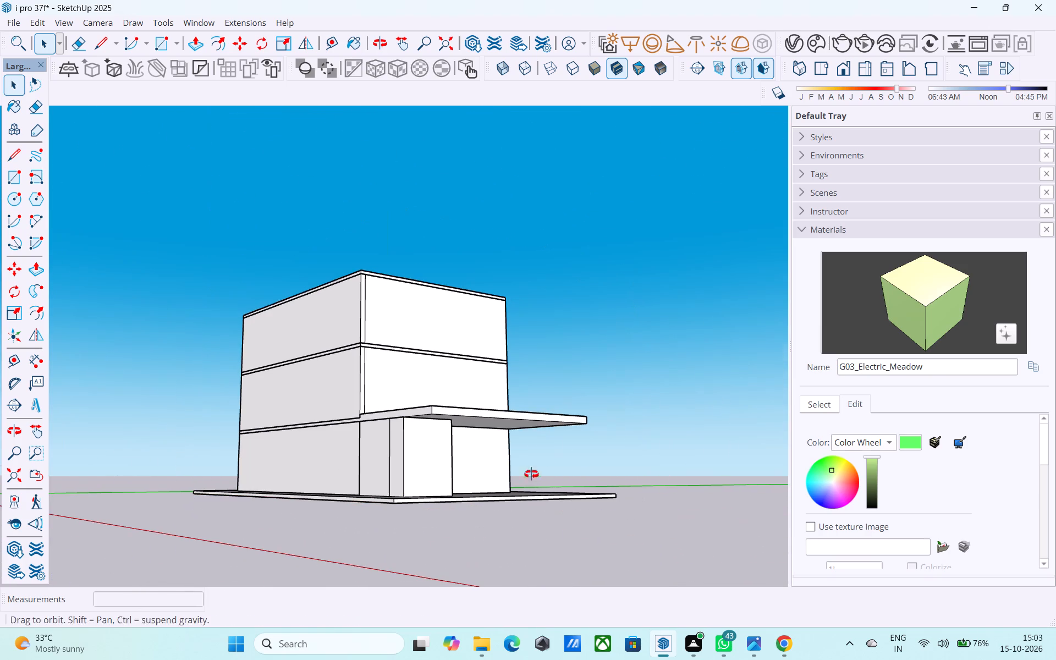
middle_drag(531, 474, 504, 488)
scroll(481, 481, up, 1)
click(442, 433)
key(m)
click(442, 432)
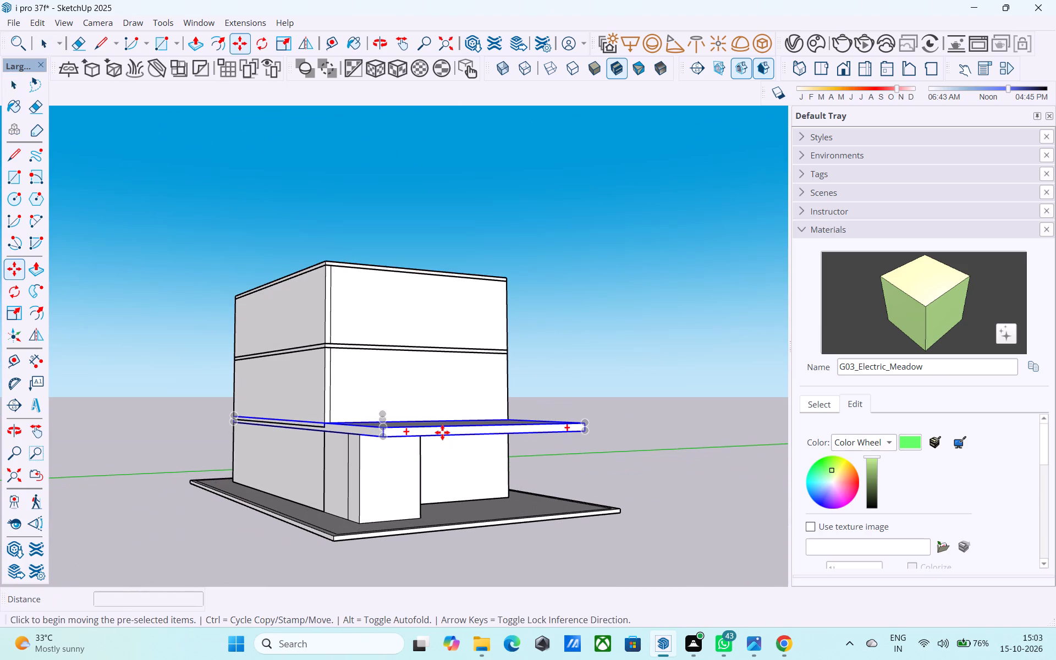
click(652, 377)
middle_drag(461, 424, 518, 232)
click(697, 231)
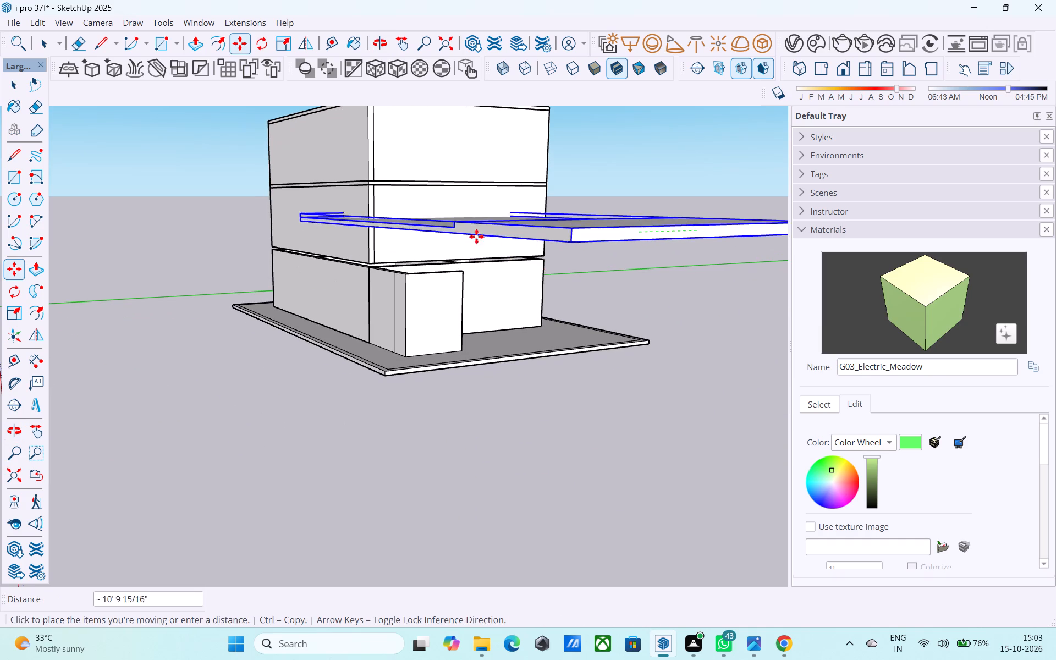
scroll(296, 257, down, 9)
click(801, 222)
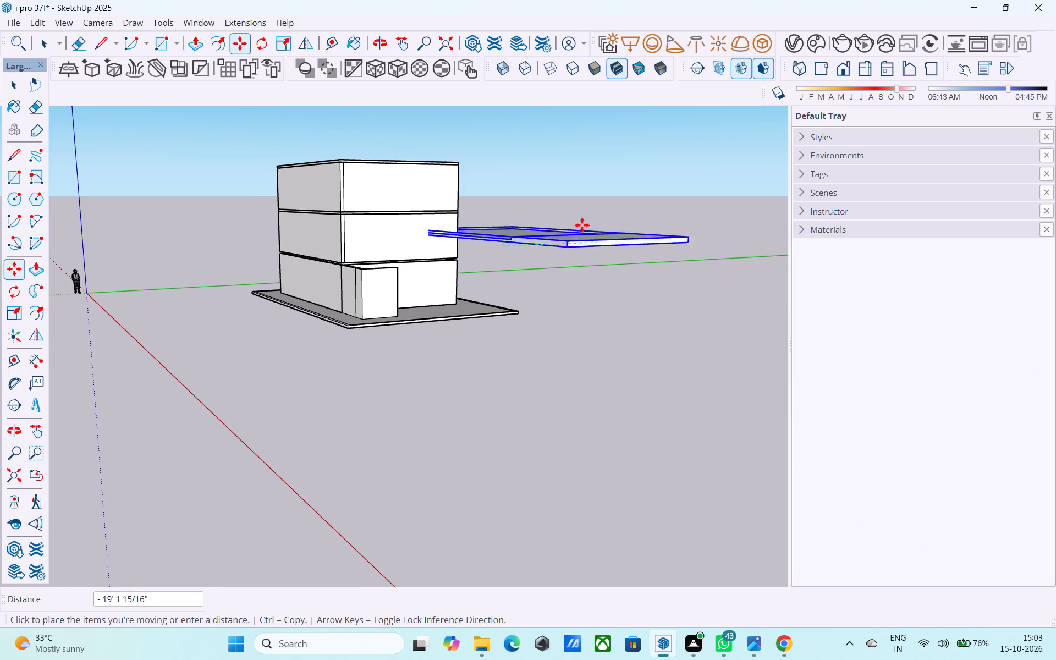
scroll(716, 178, down, 2)
middle_drag(701, 208, 524, 470)
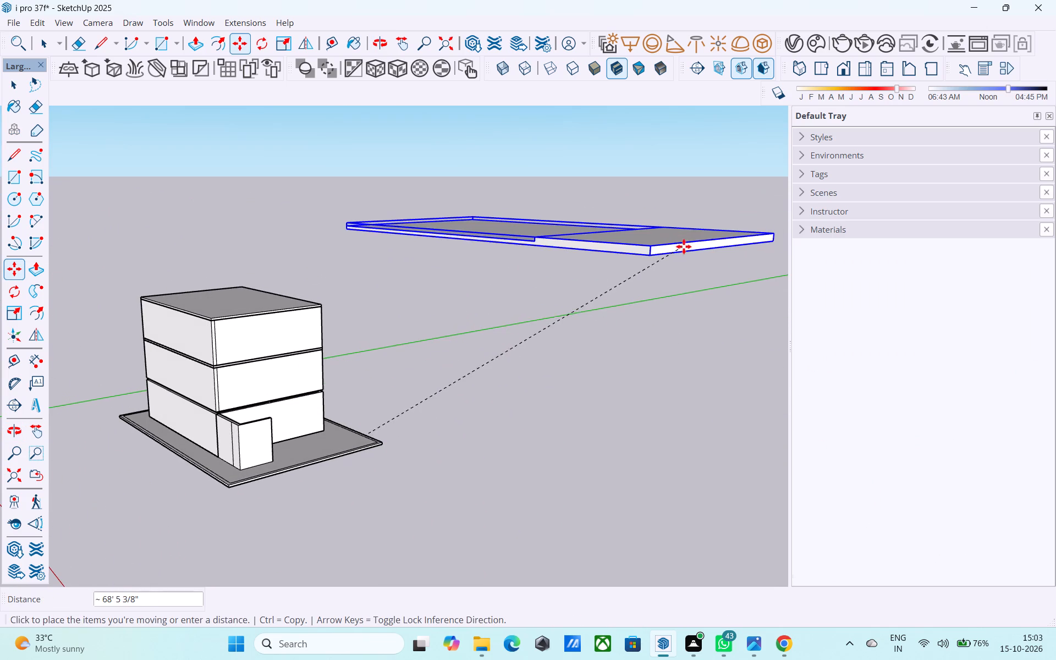
click(684, 246)
middle_drag(317, 367, 391, 348)
scroll(407, 346, up, 7)
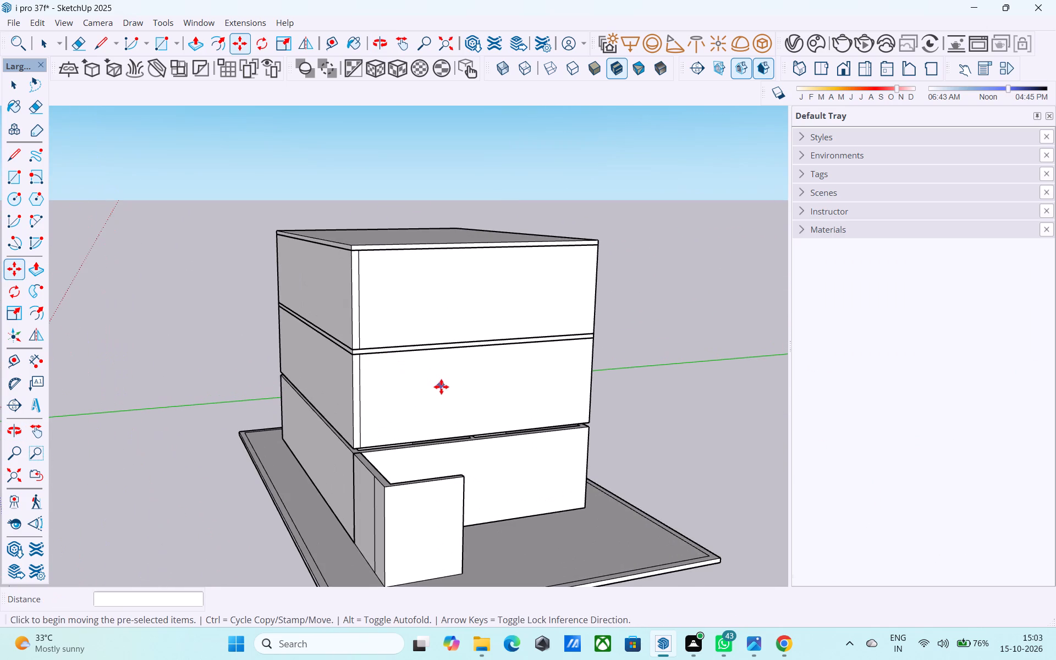
key(space)
Explode the moved projecting slab group into loose geometry, and clear the full selection.
middle_drag(432, 418, 425, 459)
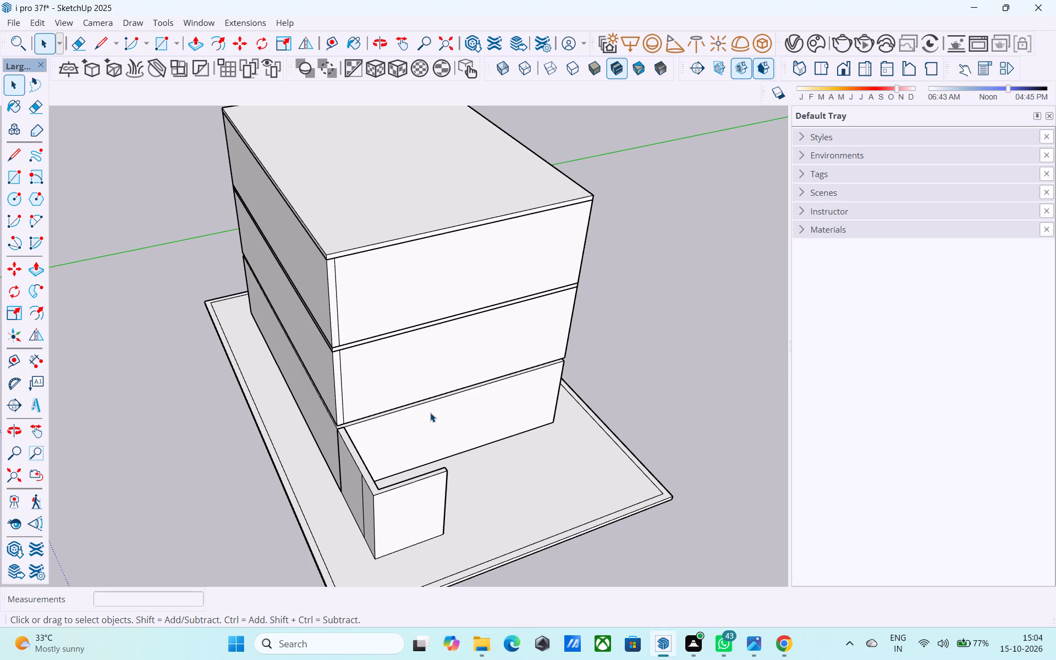
scroll(430, 413, down, 8)
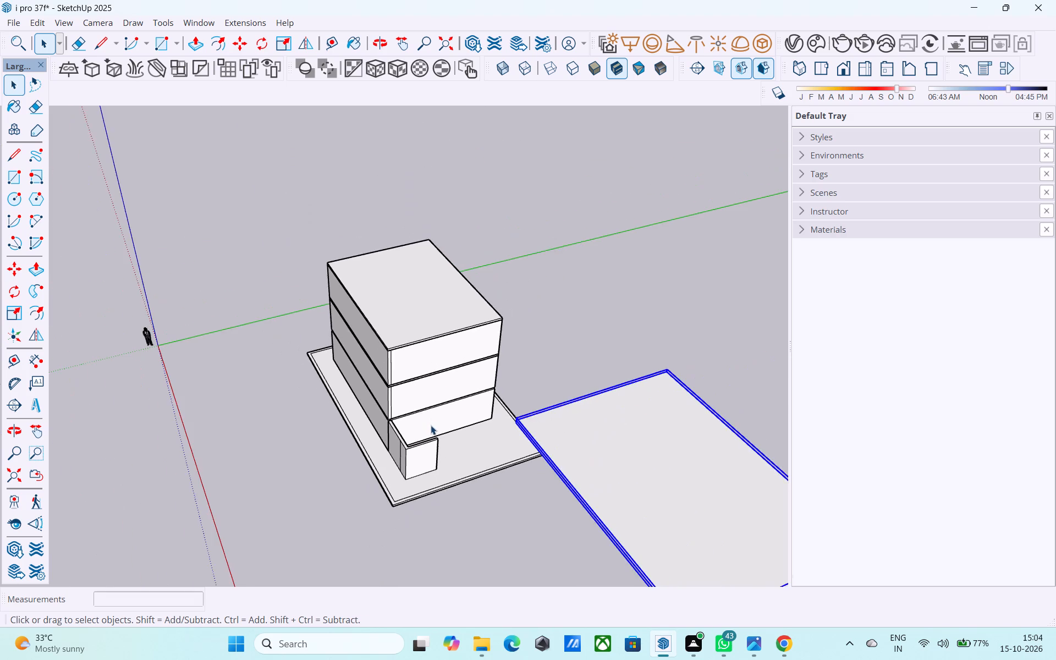
scroll(431, 426, down, 2)
scroll(514, 441, up, 3)
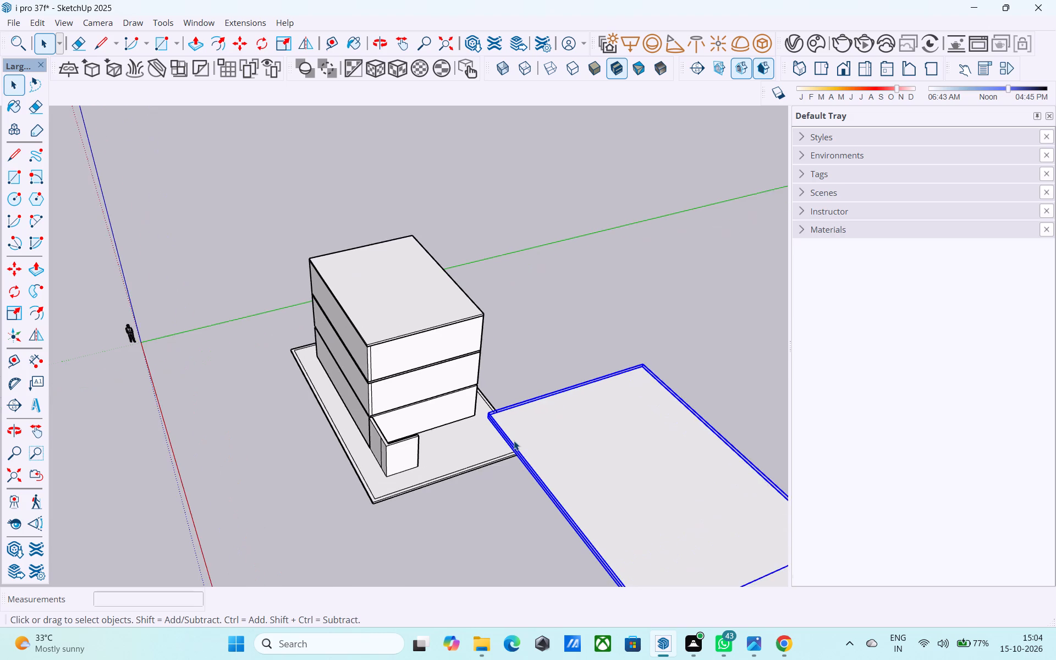
scroll(514, 441, up, 3)
middle_drag(588, 395, 692, 329)
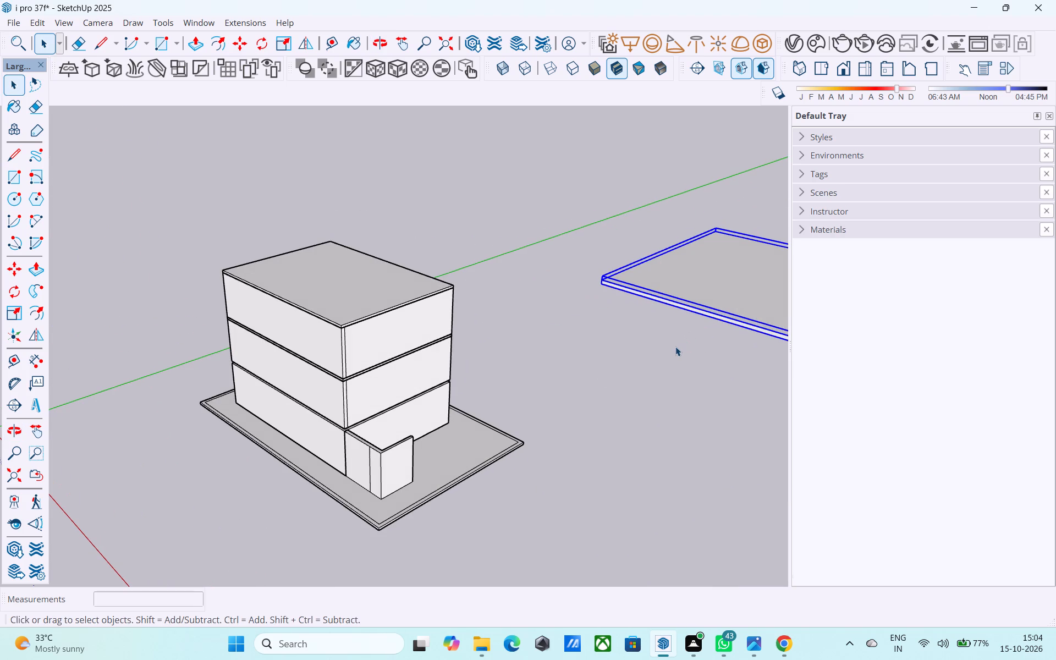
scroll(672, 347, down, 4)
scroll(593, 352, up, 2)
scroll(449, 320, down, 7)
right_click(631, 311)
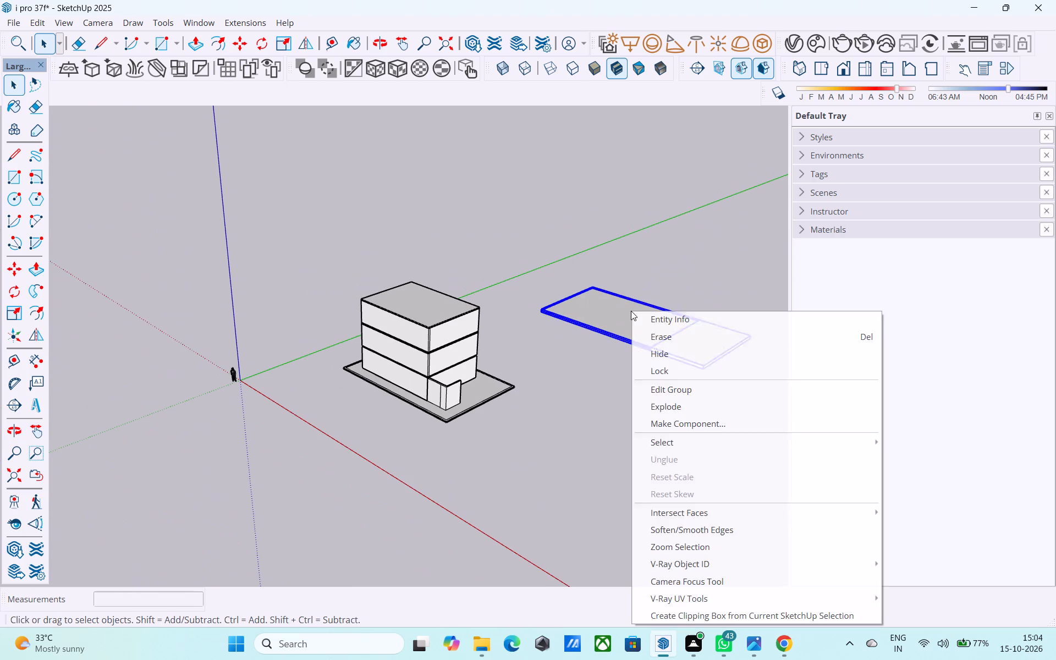
click(665, 406)
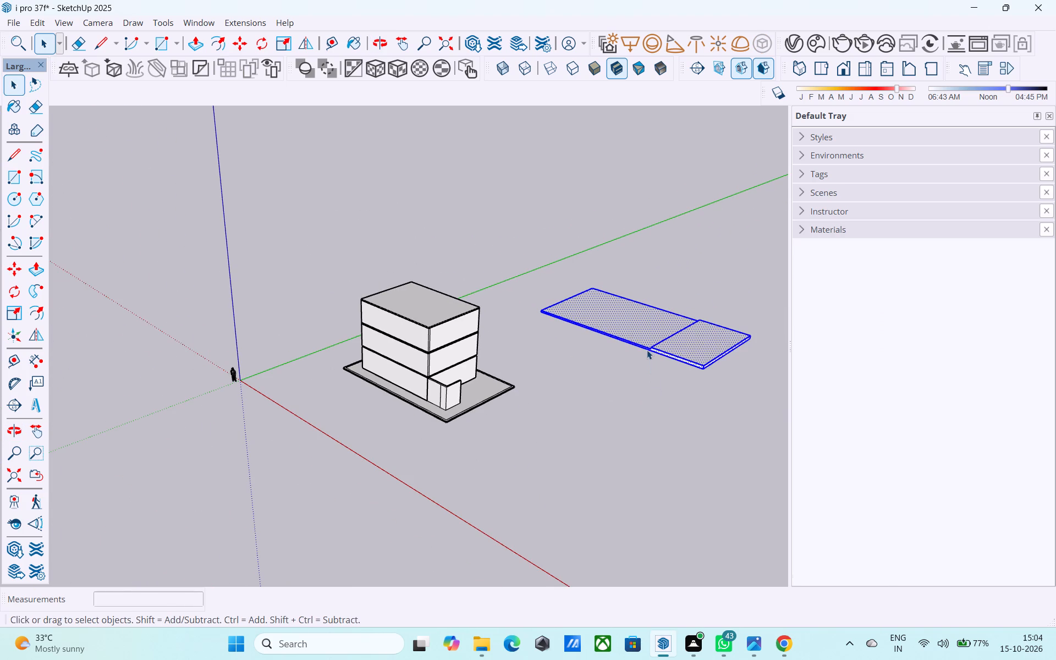
click(649, 326)
Explode the group of the slab between the middle and top storeys.
scroll(649, 326, up, 4)
middle_drag(327, 345, 329, 311)
scroll(329, 311, up, 8)
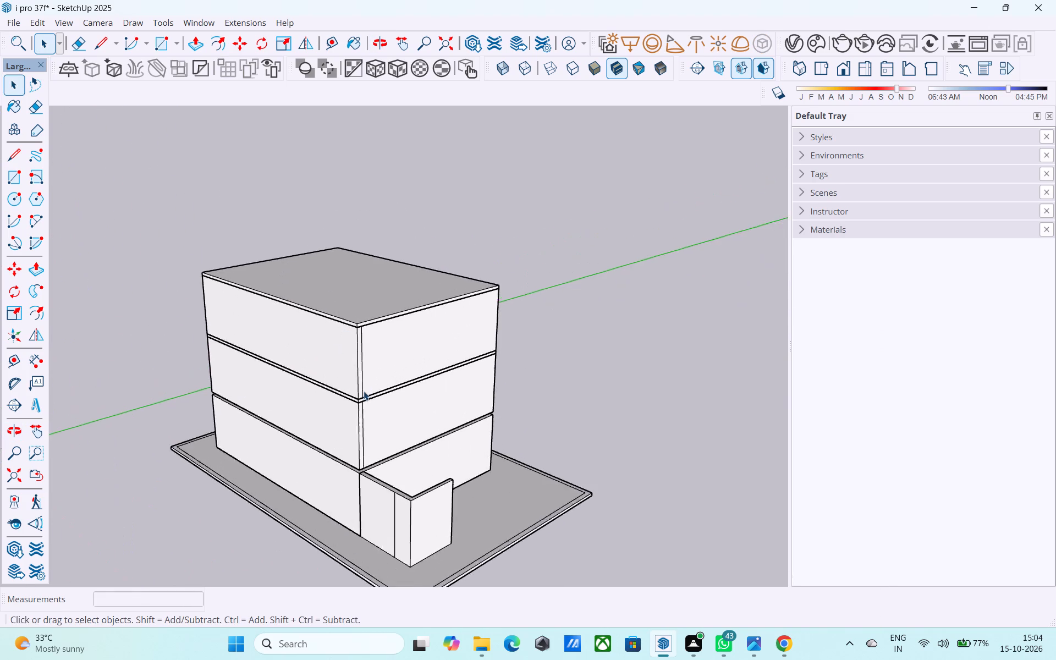
scroll(364, 391, up, 12)
click(346, 384)
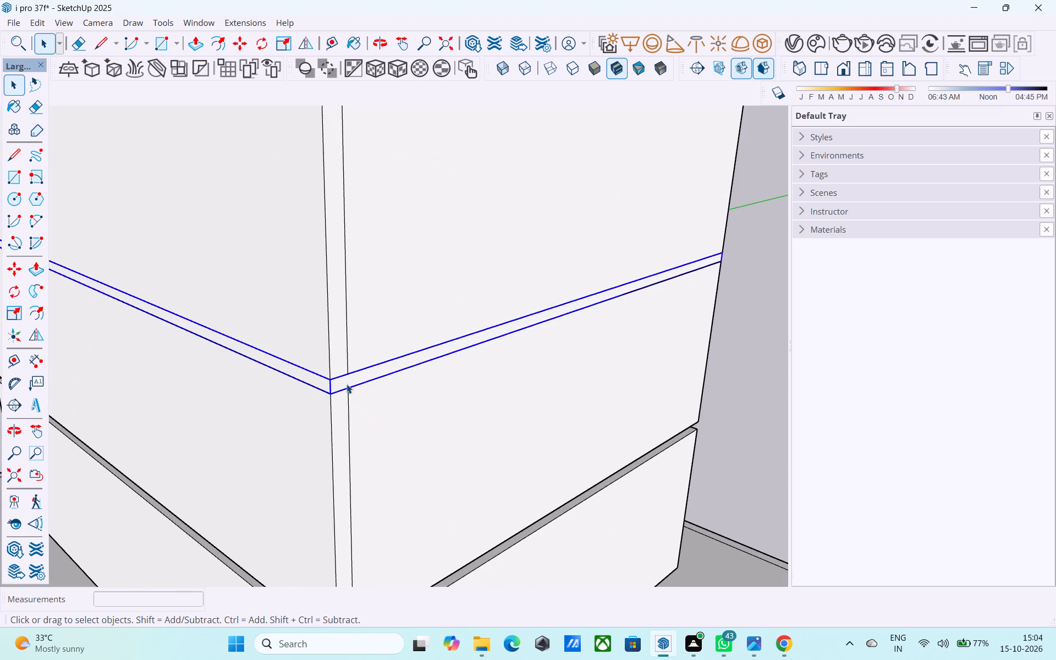
right_click(346, 384)
click(416, 169)
Explode the roof slab group on top of the house.
scroll(376, 234, down, 6)
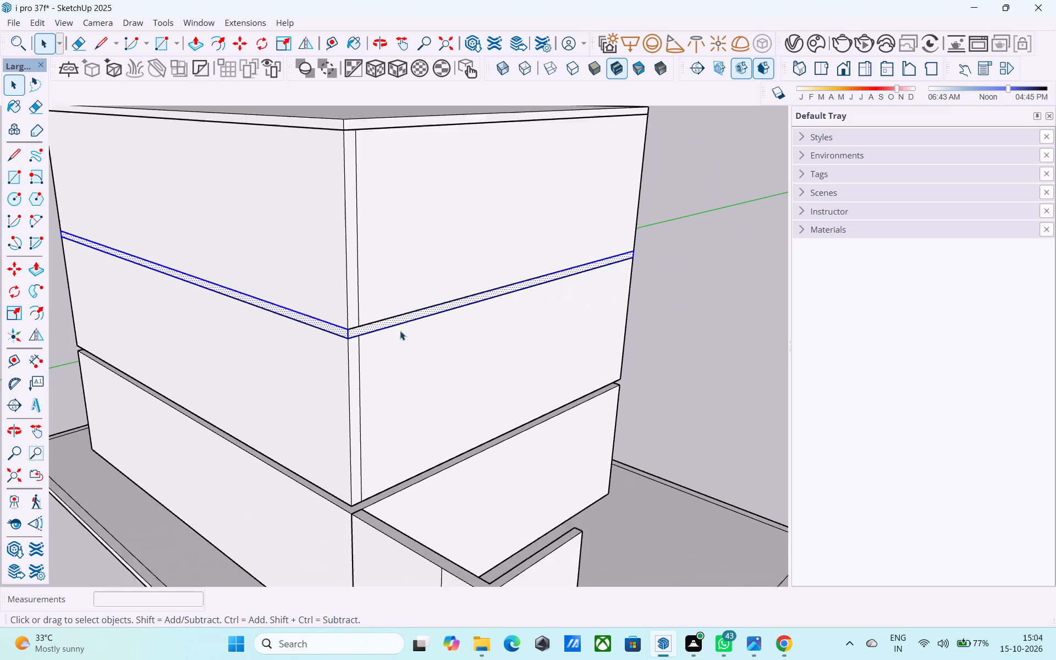
scroll(392, 470, up, 3)
scroll(388, 467, down, 5)
scroll(355, 361, down, 4)
scroll(365, 263, up, 6)
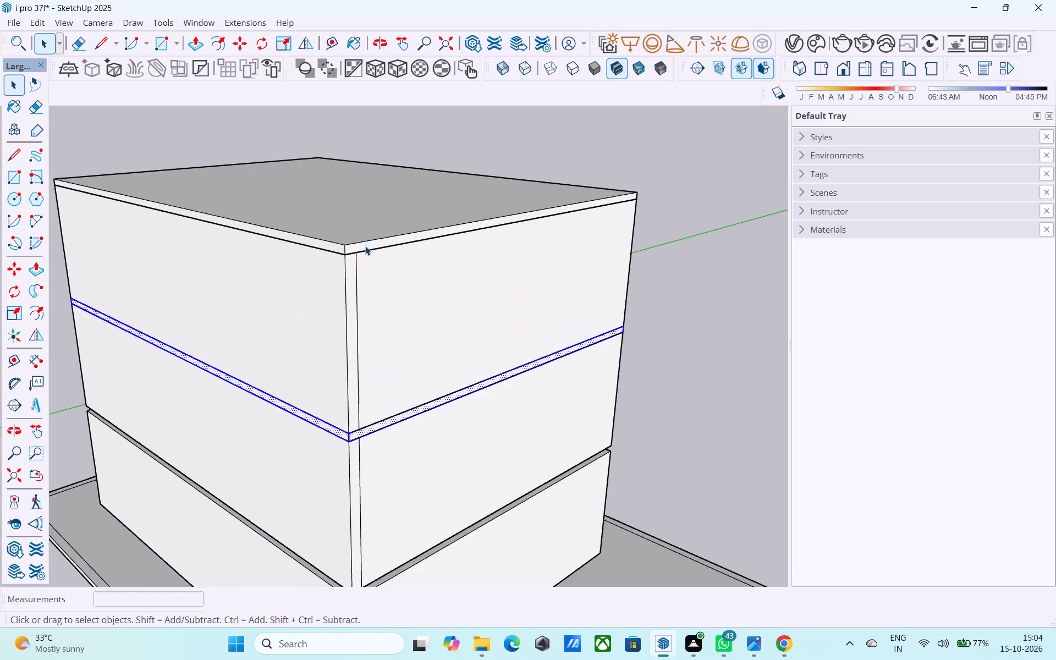
scroll(365, 246, up, 3)
click(365, 244)
right_click(365, 244)
click(395, 340)
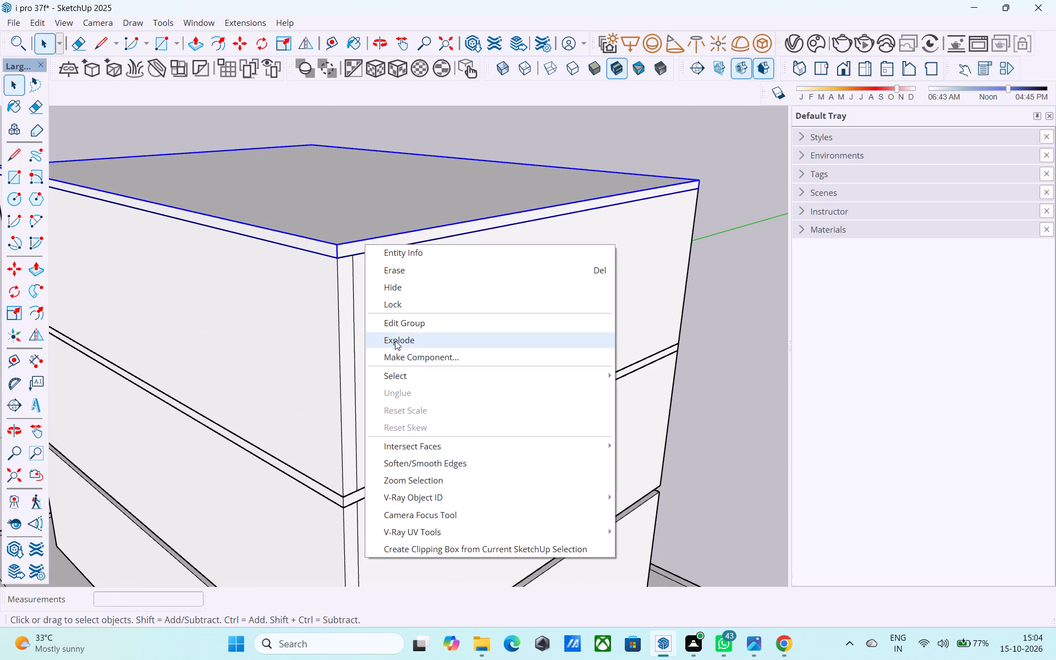
scroll(391, 343, down, 9)
Select all geometry of the roof slab, the slab below the top storey and the moved projecting slab, and make them one group.
click(385, 310)
click(387, 299)
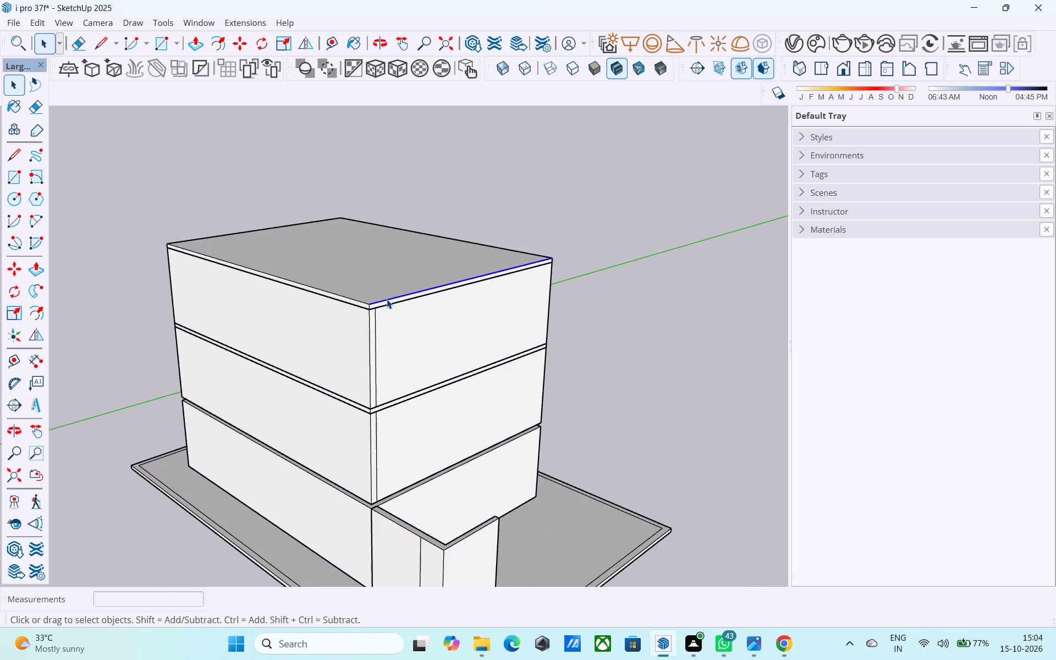
scroll(387, 299, up, 9)
triple_click(362, 301)
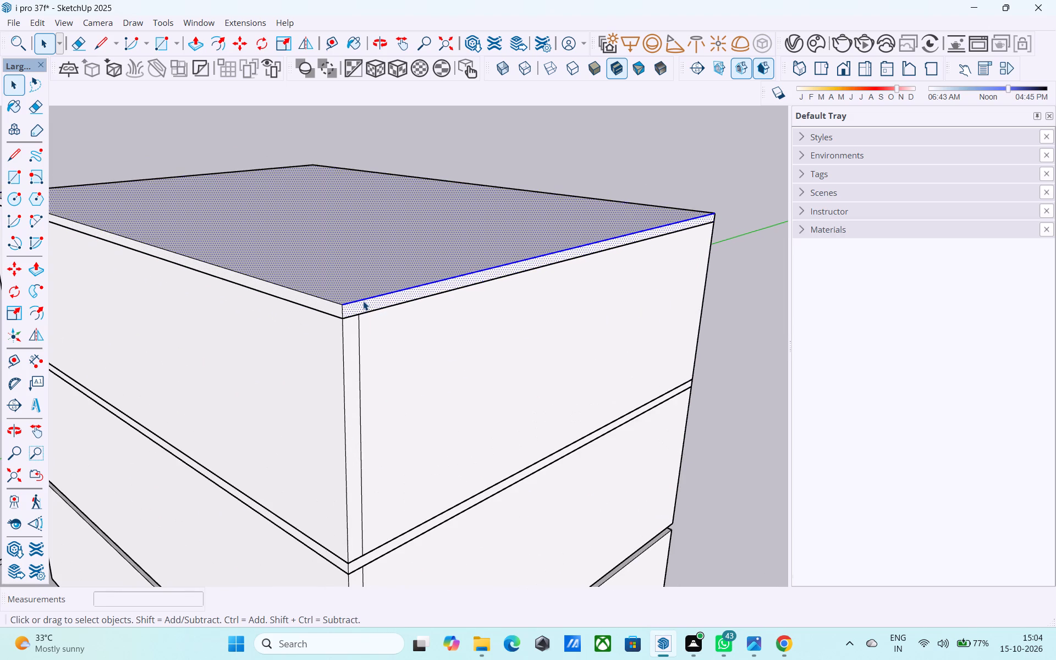
scroll(364, 302, down, 5)
scroll(378, 477, up, 4)
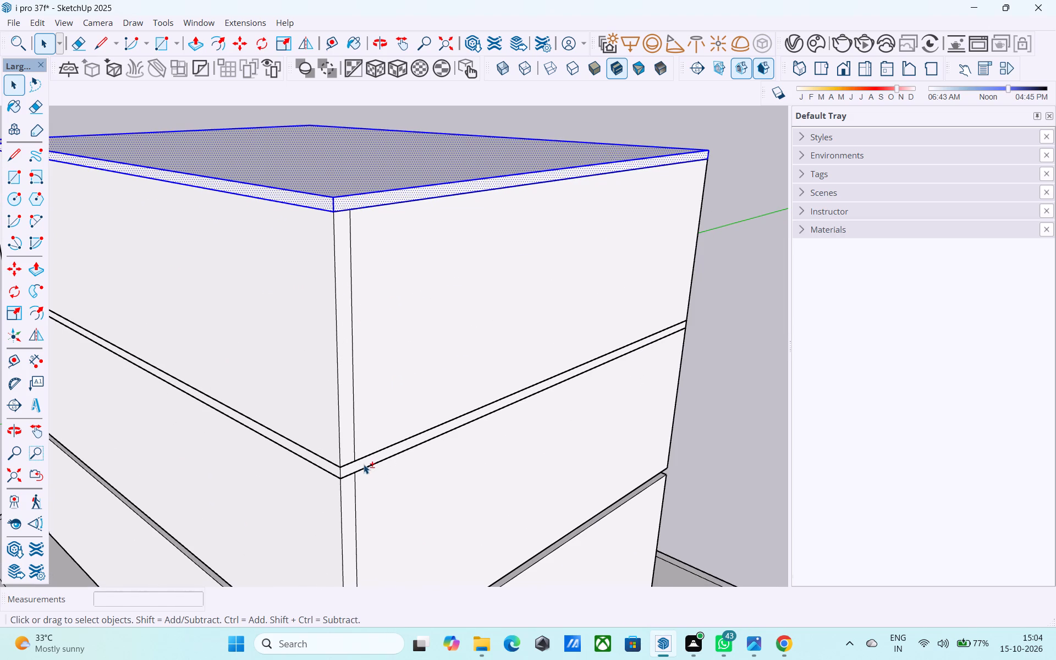
shift+triple_click(364, 464)
shift+scroll(364, 460, down, 4)
scroll(365, 457, down, 5)
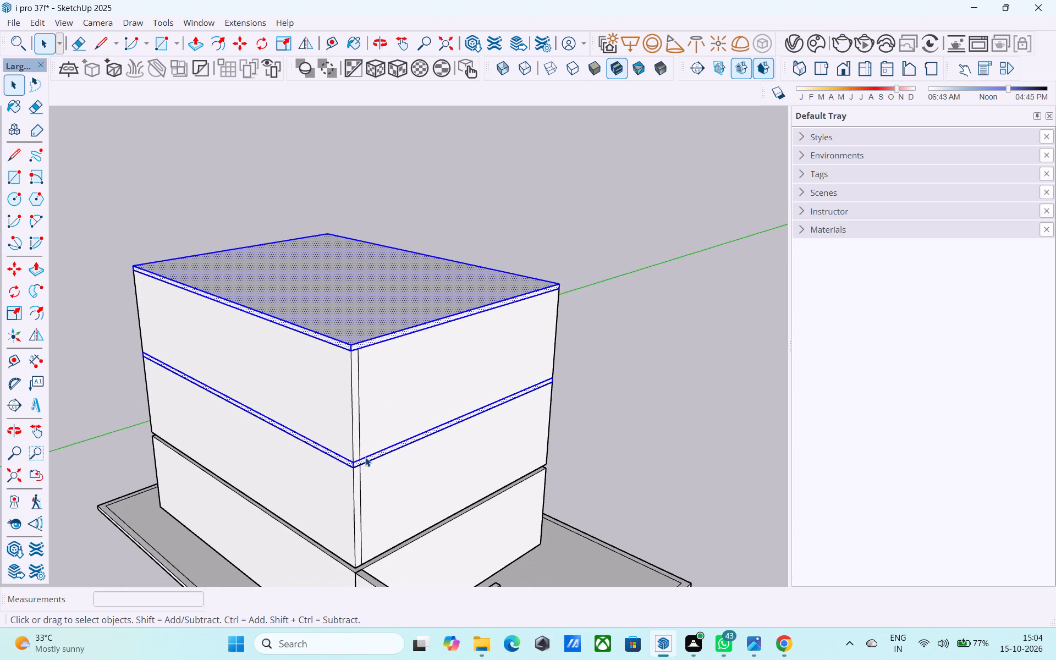
scroll(365, 457, down, 11)
shift+triple_click(597, 409)
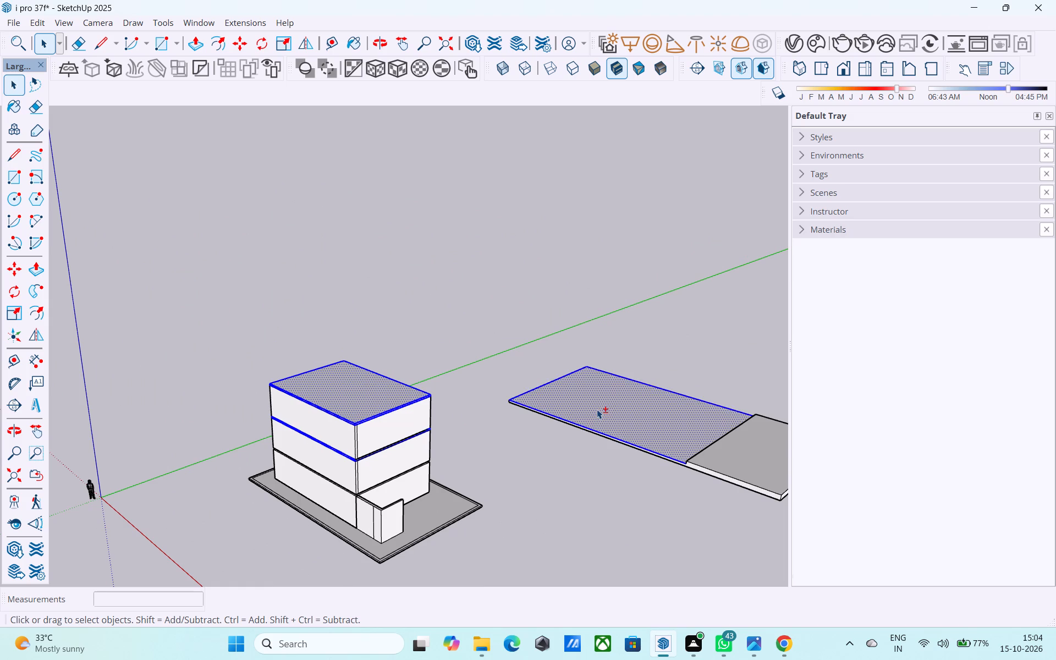
shift+right_click(597, 409)
click(642, 229)
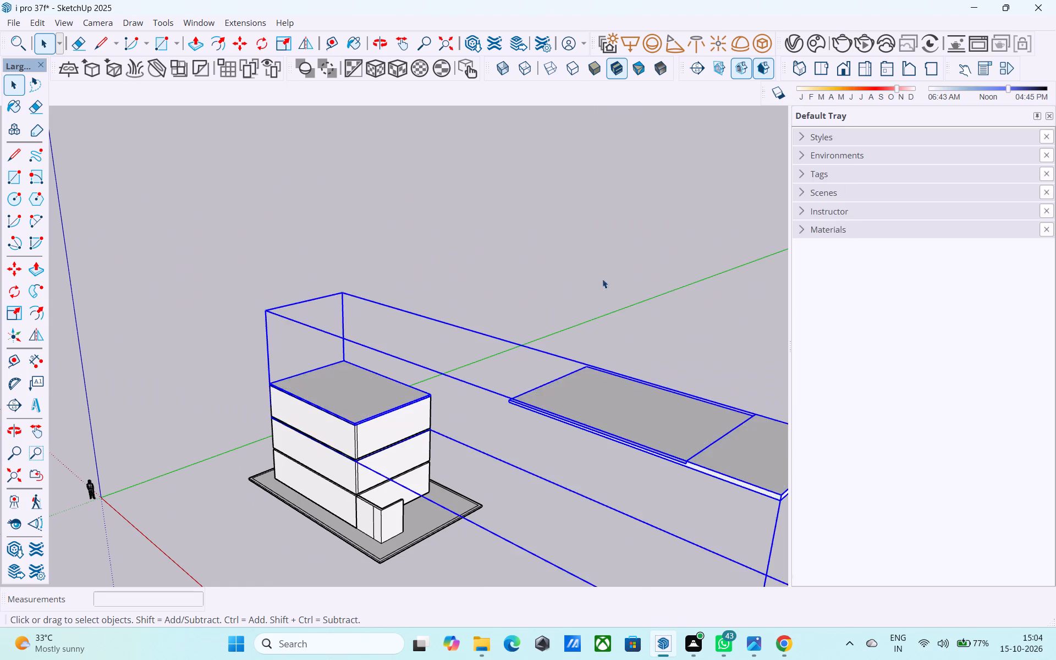
Examine the combined slab group and the house from several sides, with the group deselected.
scroll(543, 339, down, 4)
scroll(580, 383, down, 1)
middle_drag(663, 389, 623, 349)
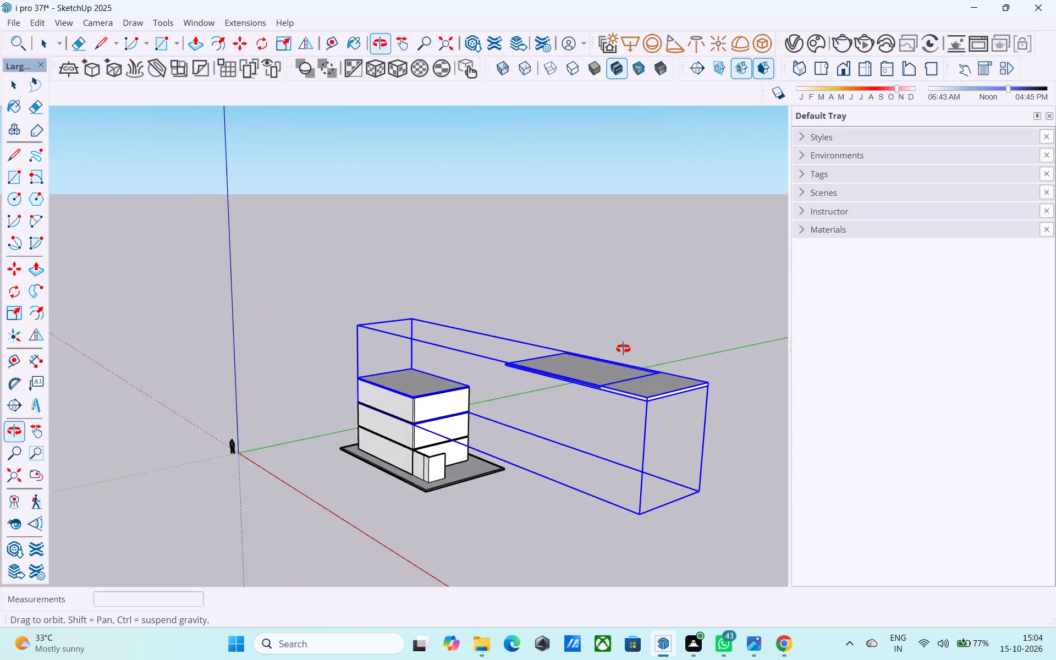
middle_drag(623, 349, 763, 331)
middle_drag(565, 439, 538, 434)
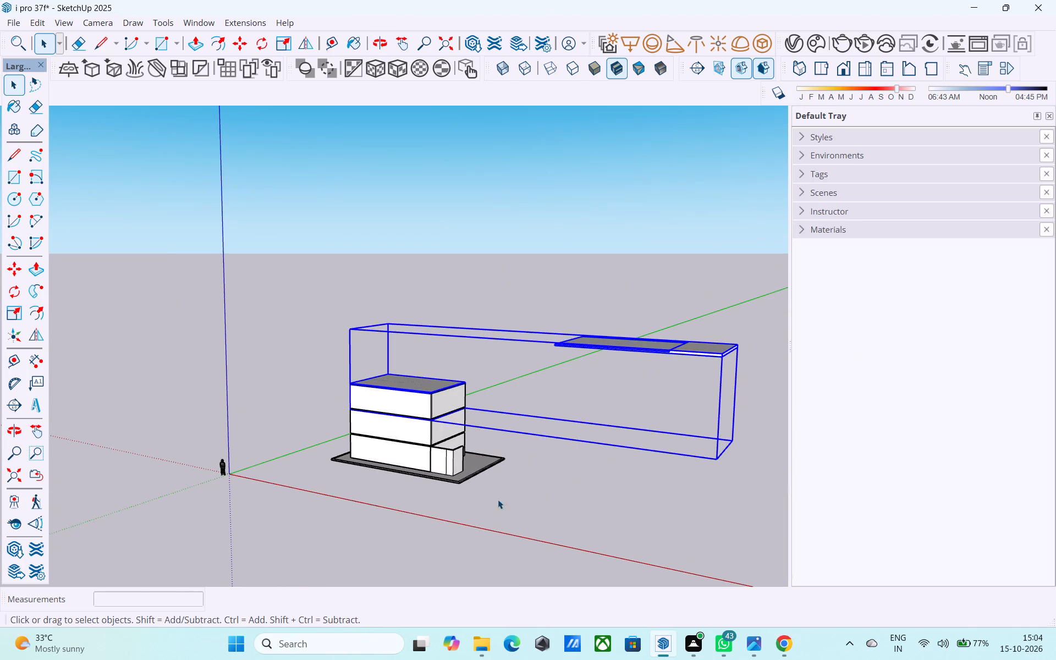
click(490, 502)
middle_drag(504, 458, 449, 362)
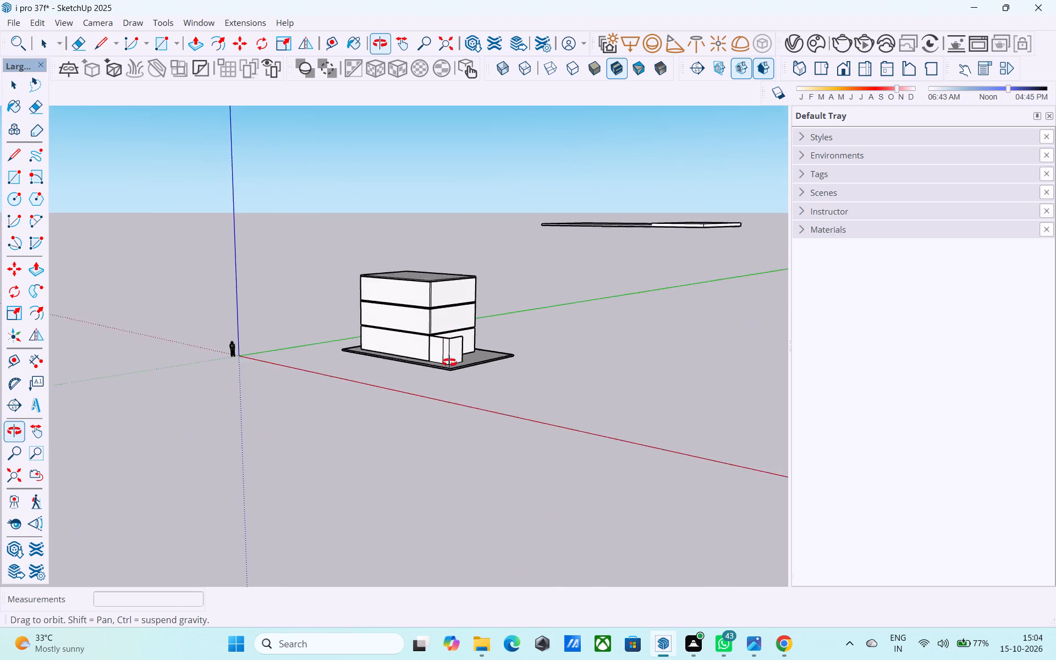
middle_drag(449, 362, 419, 472)
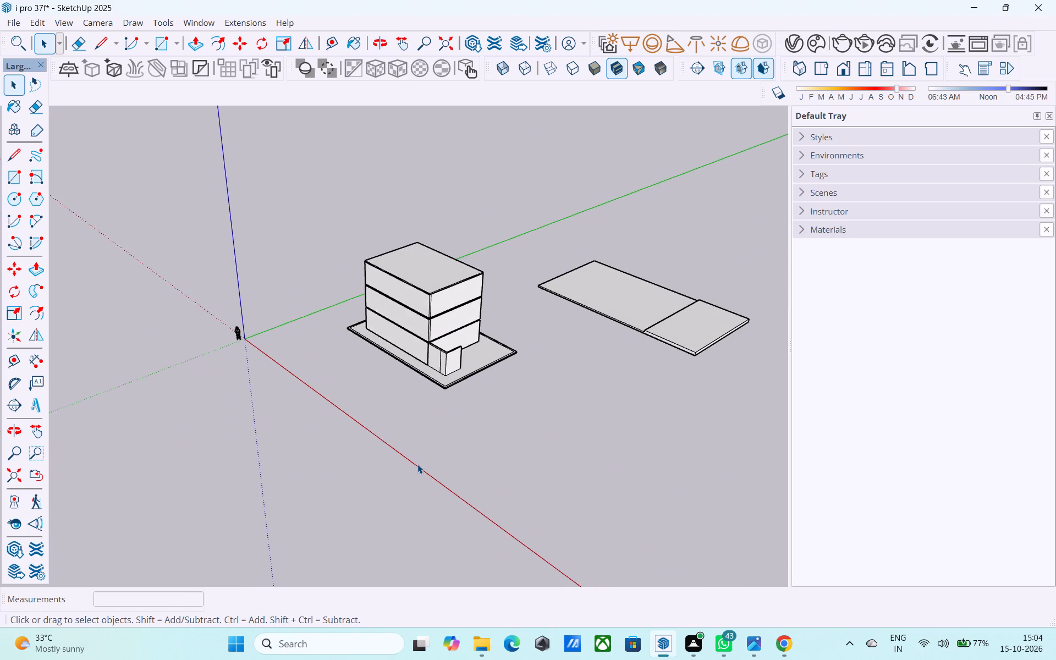
middle_drag(492, 381, 474, 420)
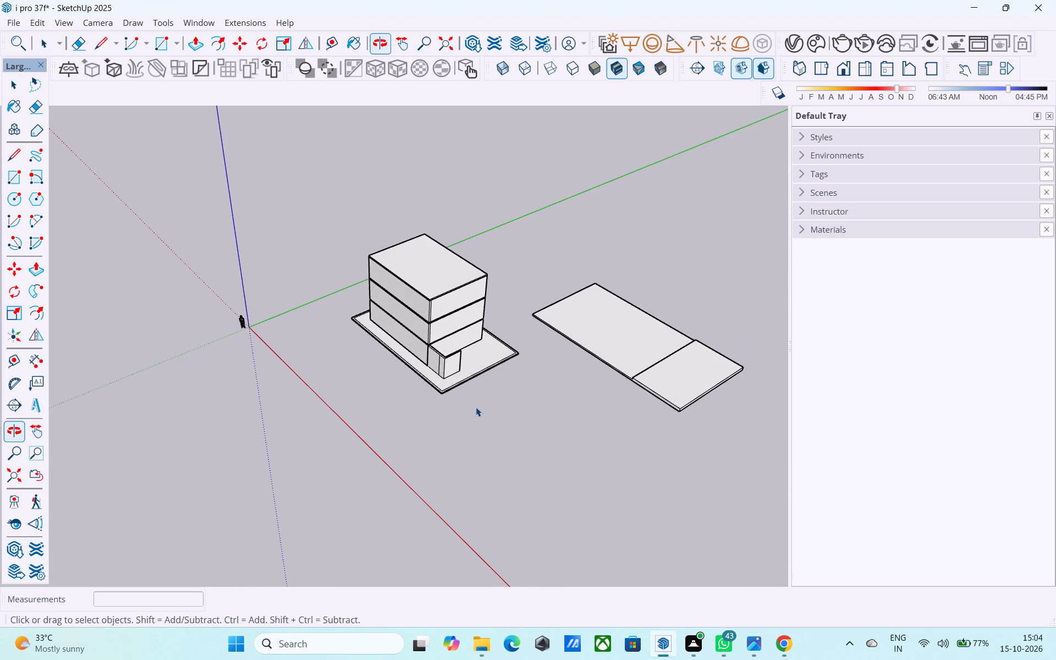
Open the group with the L-shaped wall and raise the wall's top face about 21' with Push/Pull, up to the roof.
scroll(442, 360, up, 5)
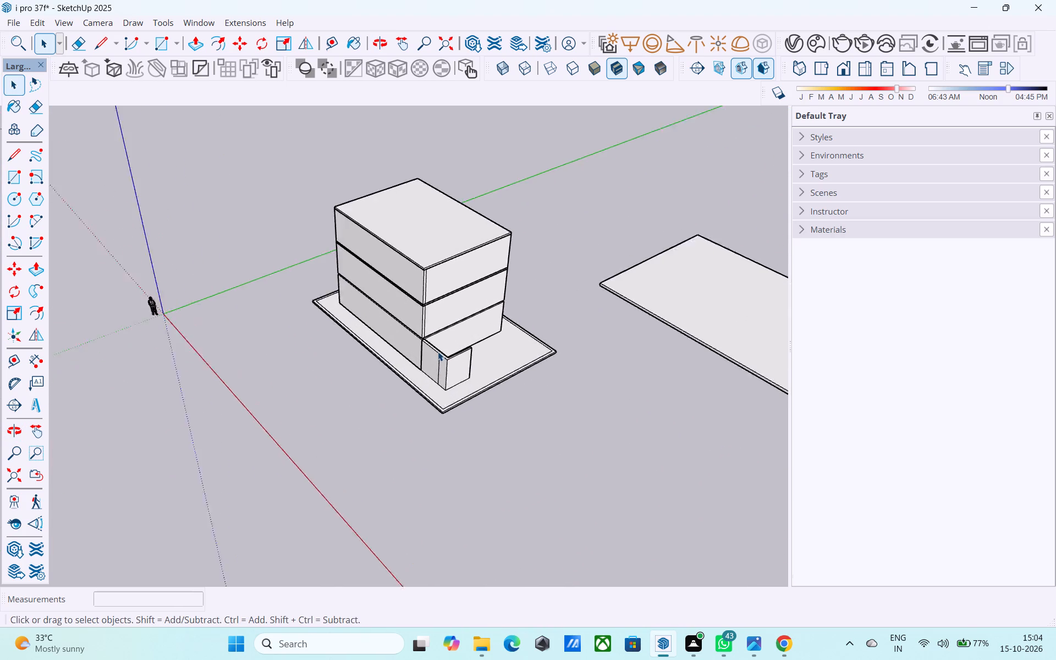
scroll(438, 351, up, 12)
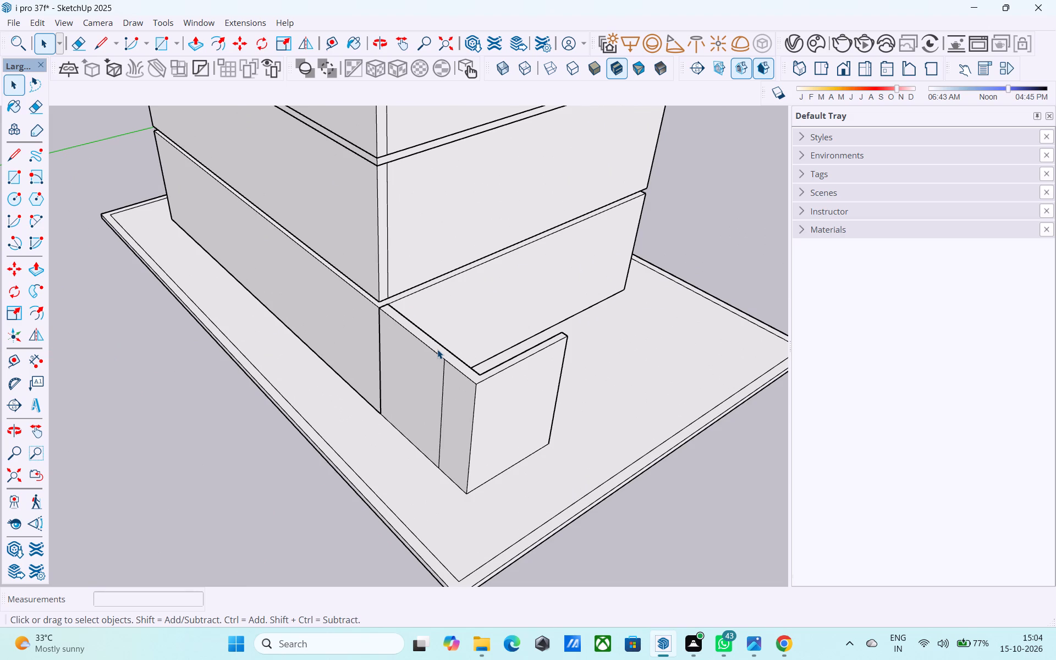
click(437, 349)
triple_click(437, 349)
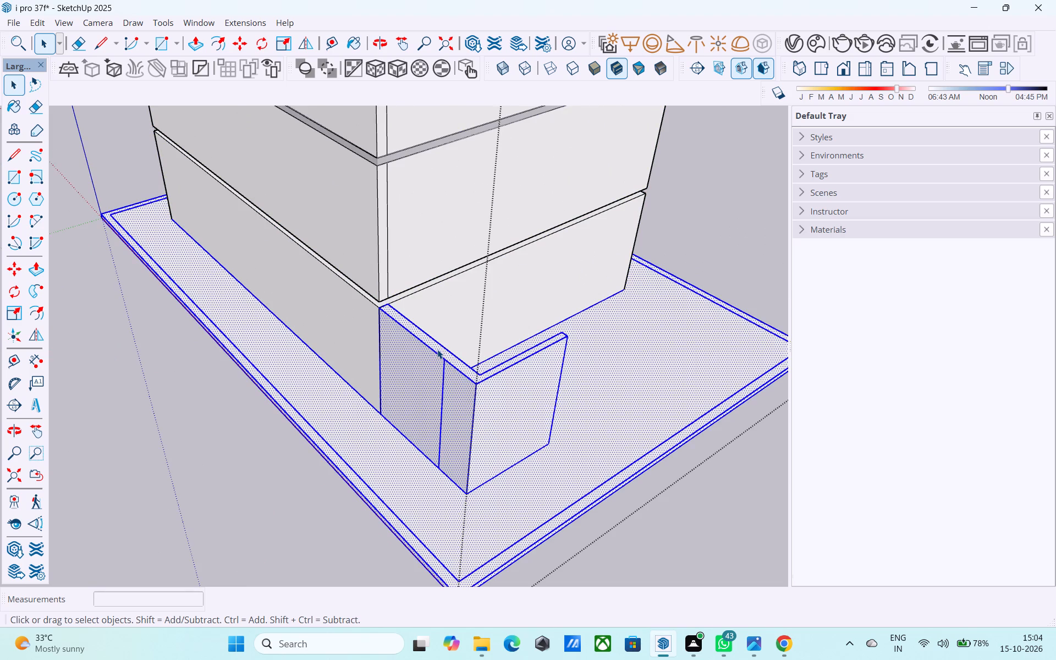
click(437, 349)
click(438, 348)
click(438, 346)
click(432, 442)
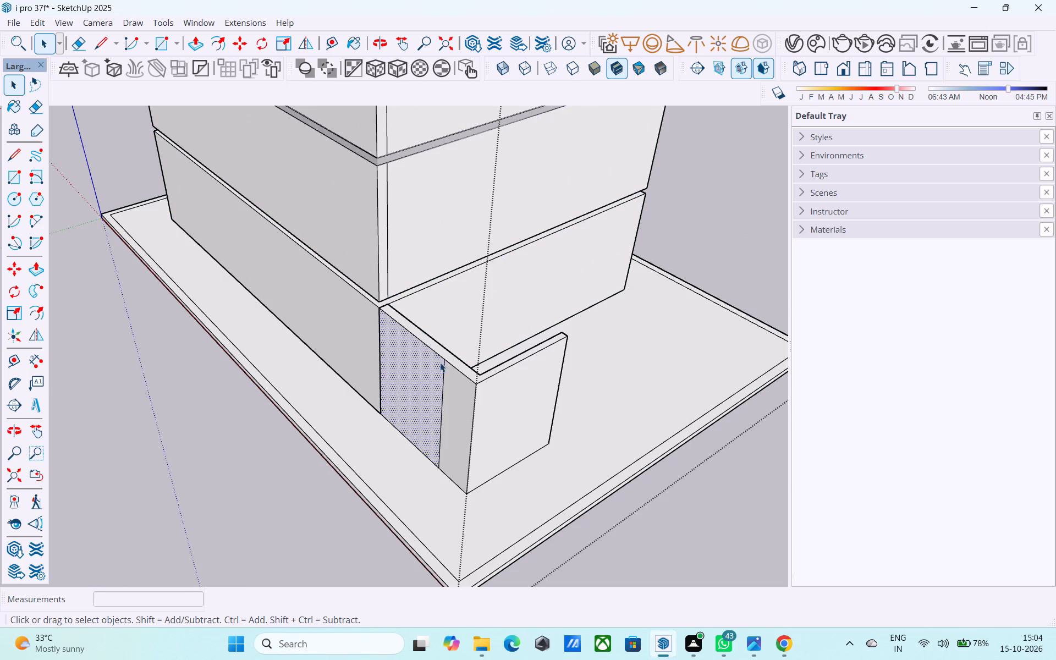
click(445, 355)
scroll(447, 355, up, 2)
key(p)
click(447, 355)
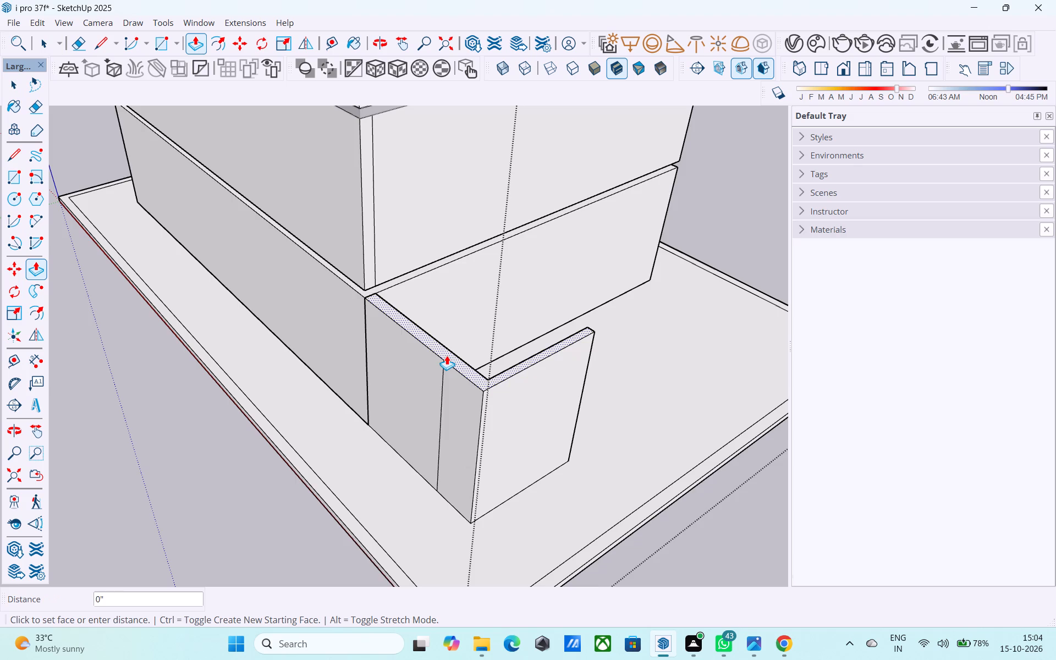
scroll(458, 318, down, 13)
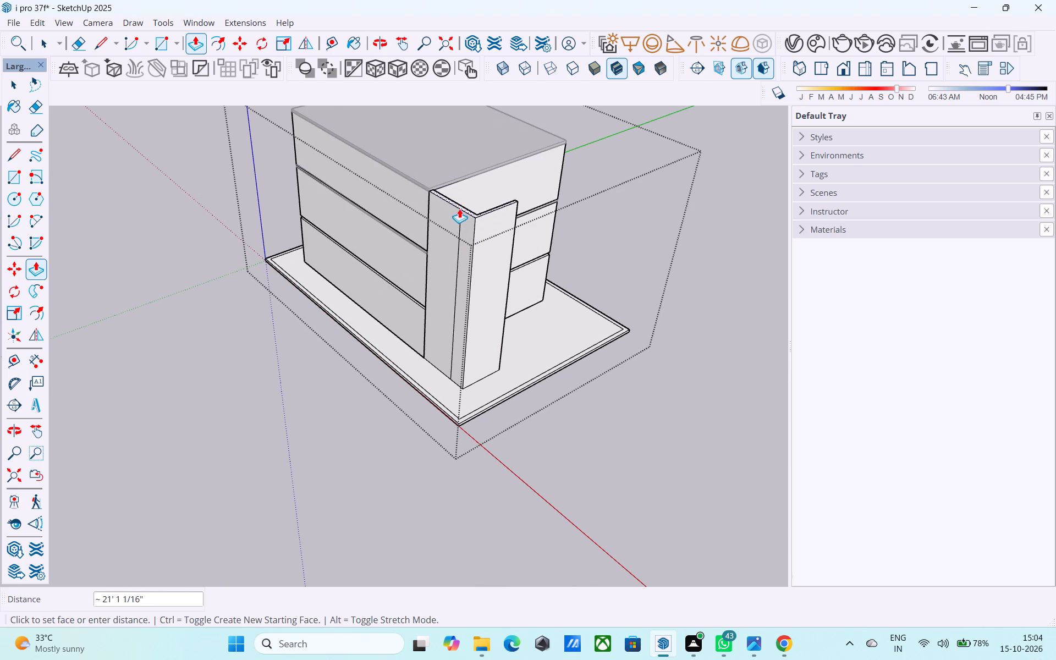
click(402, 171)
middle_drag(554, 364, 344, 313)
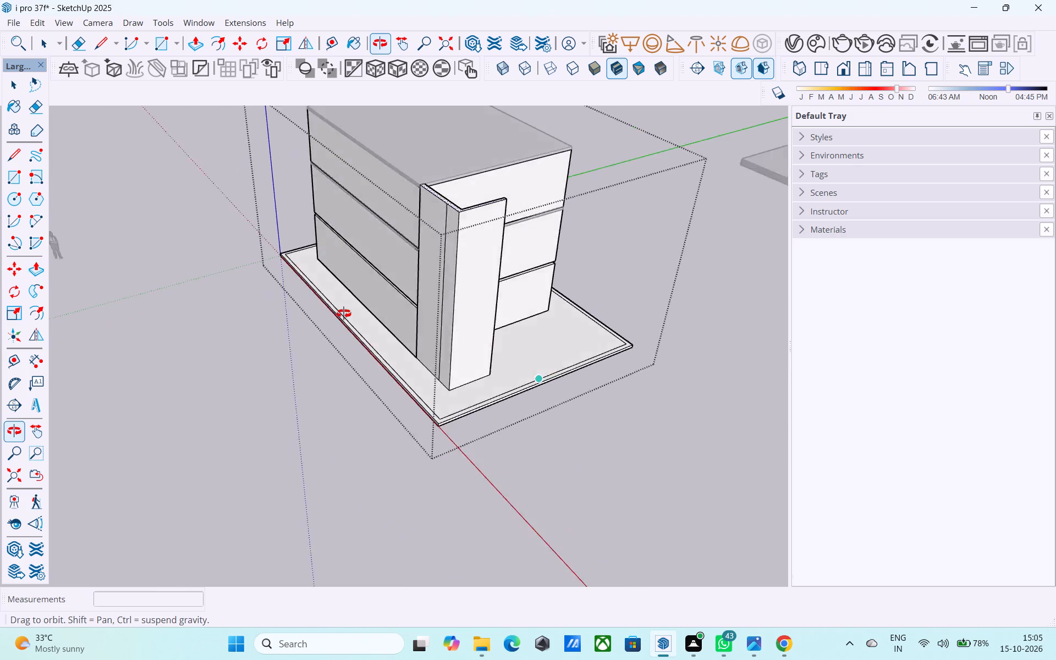
Undo the raising of the L-shaped wall's top face and leave its group with nothing selected.
middle_drag(344, 313, 302, 271)
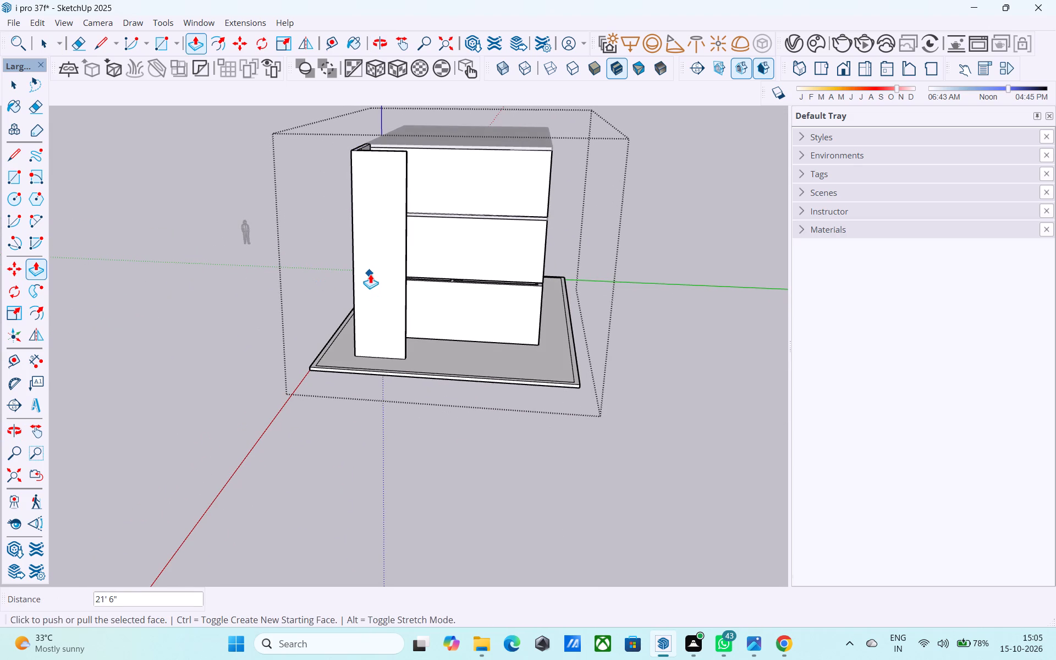
middle_drag(351, 272, 408, 243)
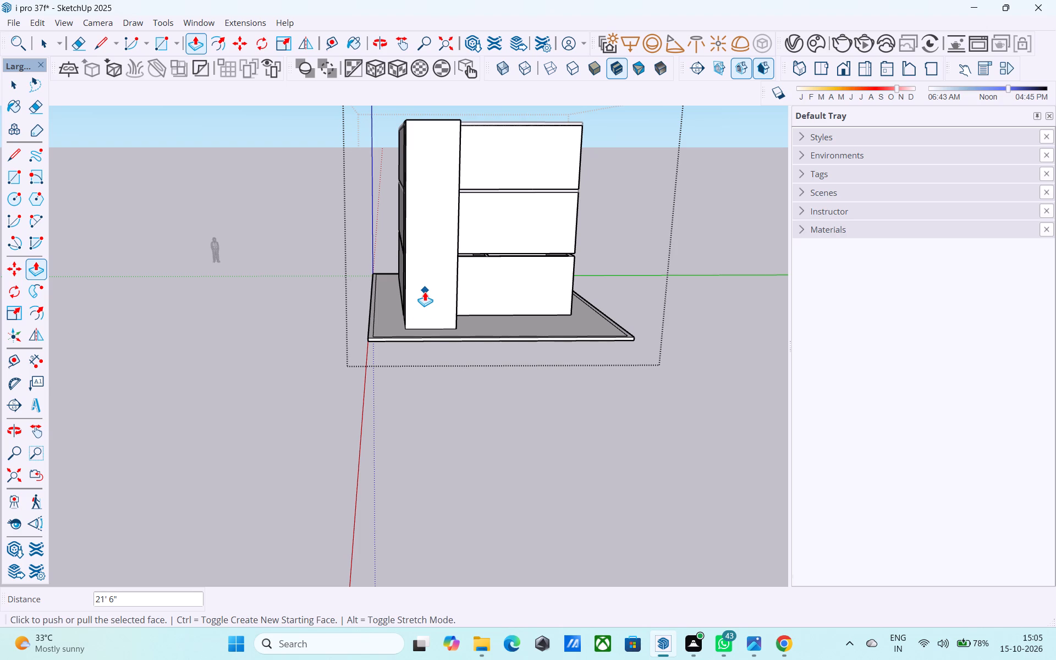
scroll(425, 288, down, 3)
middle_drag(425, 287, 399, 375)
middle_drag(400, 353, 446, 229)
key(ctrl+z)
key(ctrl+z)
key(ctrl+z)
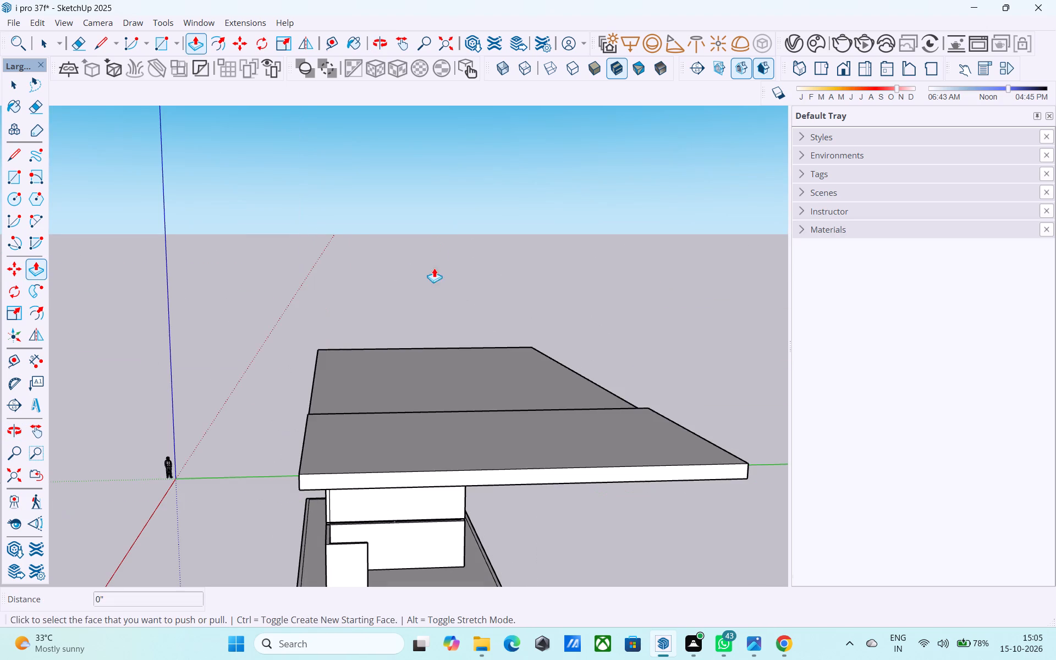
ctrl+middle_drag(419, 320, 489, 273)
key(ctrl+y)
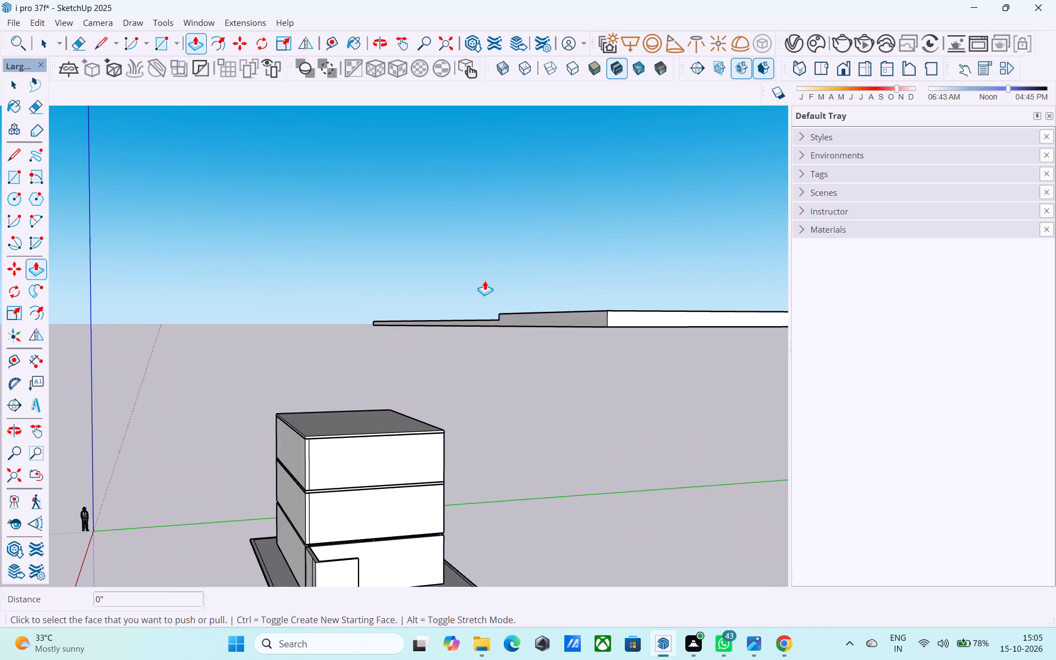
key(ctrl+y)
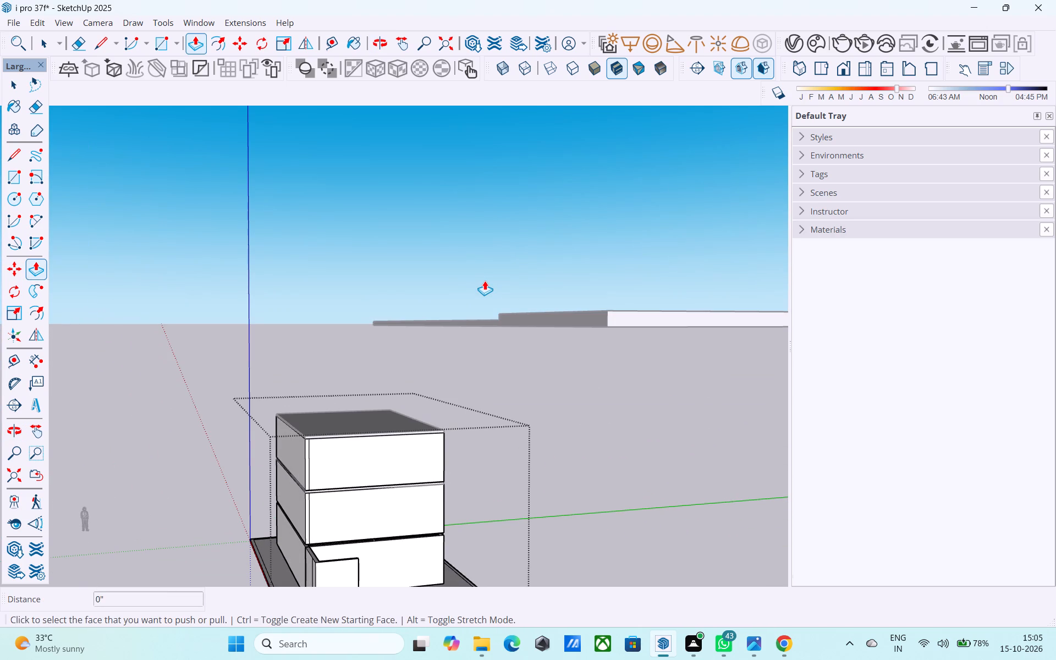
shift+middle_drag(457, 439, 557, 282)
scroll(498, 473, up, 6)
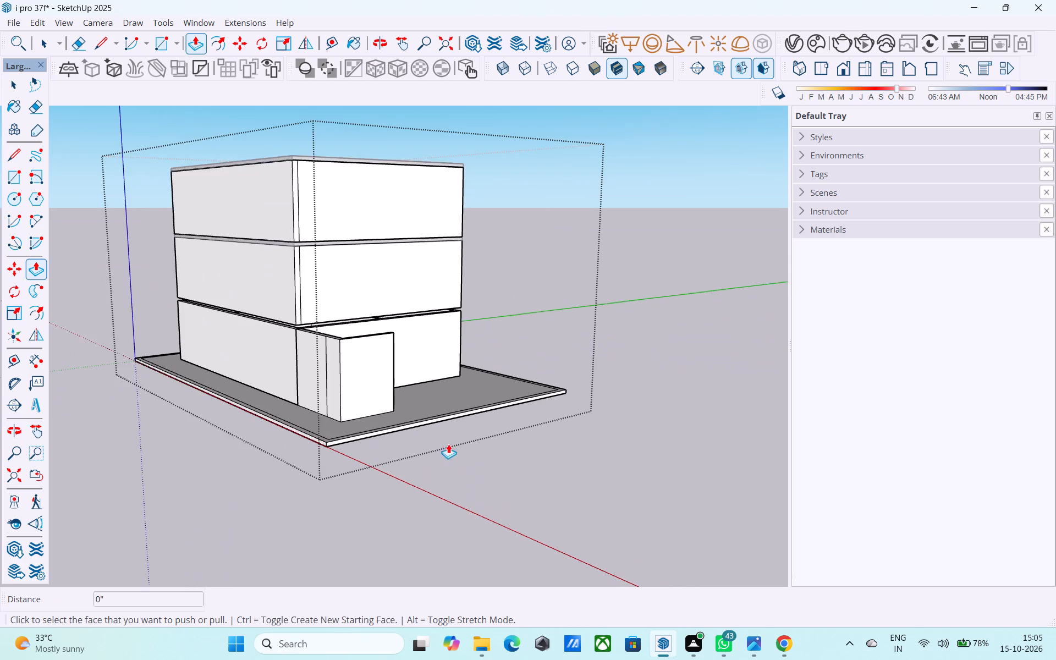
scroll(432, 427, down, 14)
scroll(494, 384, up, 1)
key(space)
click(563, 300)
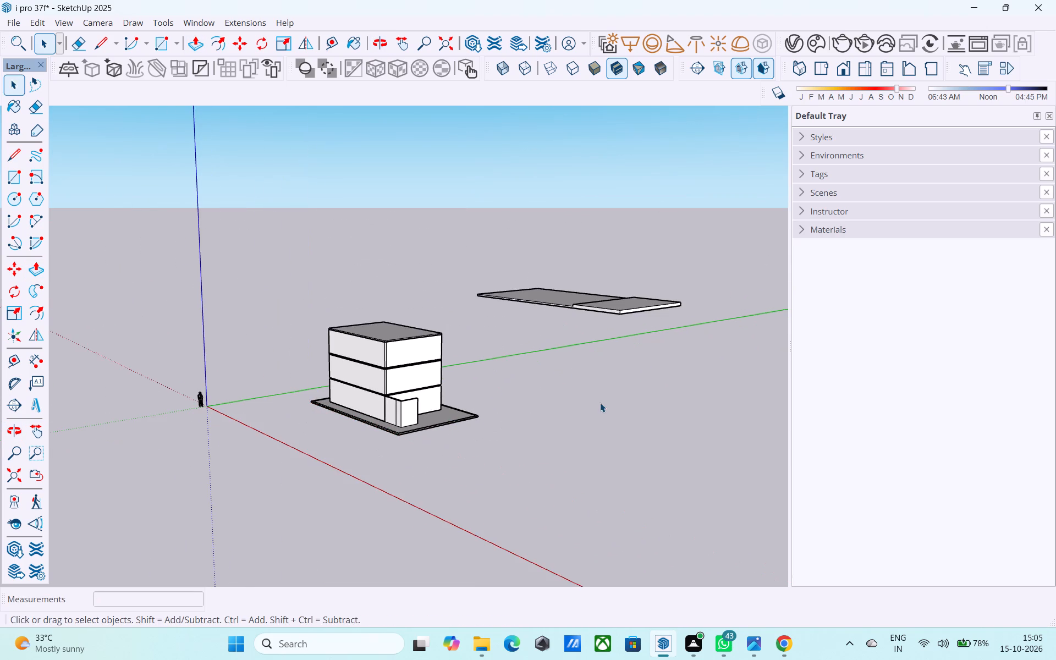
click(600, 403)
Open the combined slab group for editing at the detached slab beside the house.
middle_drag(552, 339, 690, 348)
scroll(547, 280, up, 3)
click(555, 300)
scroll(558, 293, up, 4)
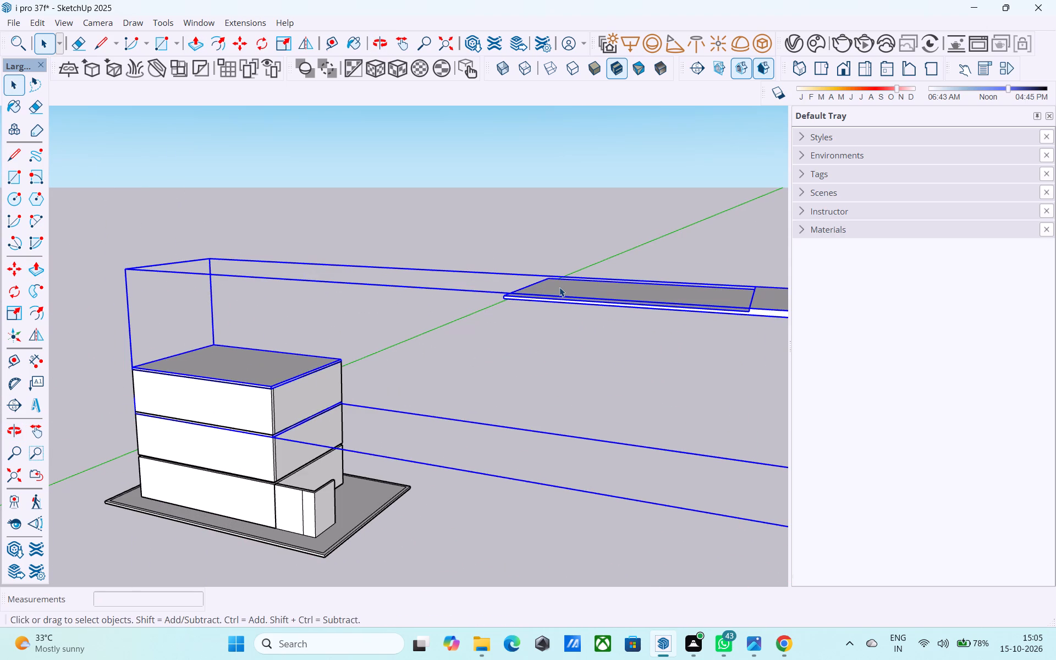
key(m)
scroll(524, 307, up, 5)
key(space)
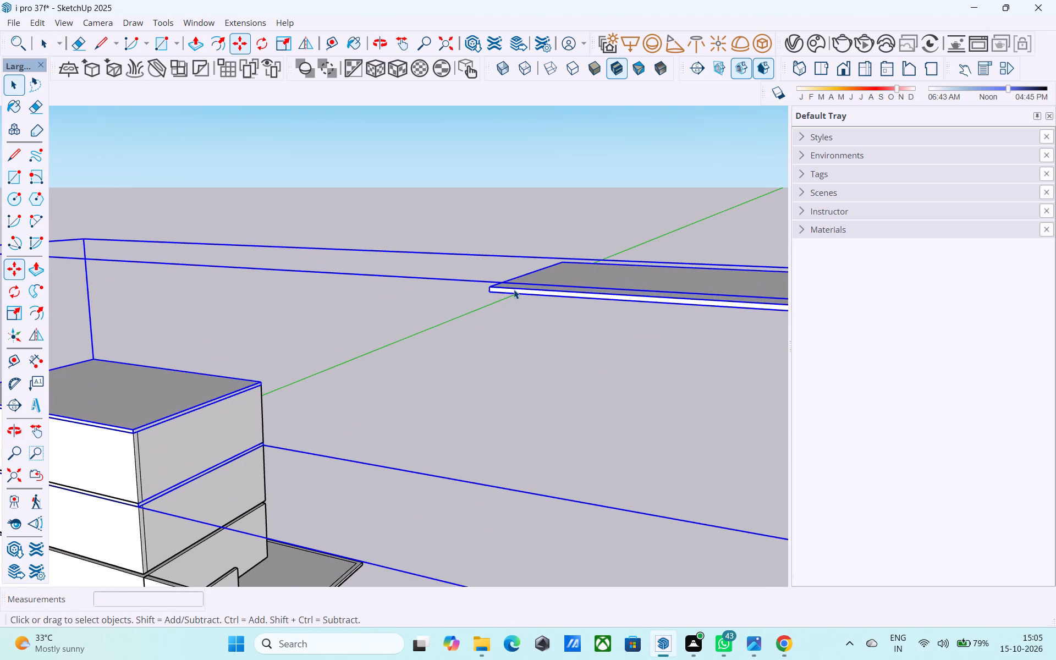
double_click(514, 289)
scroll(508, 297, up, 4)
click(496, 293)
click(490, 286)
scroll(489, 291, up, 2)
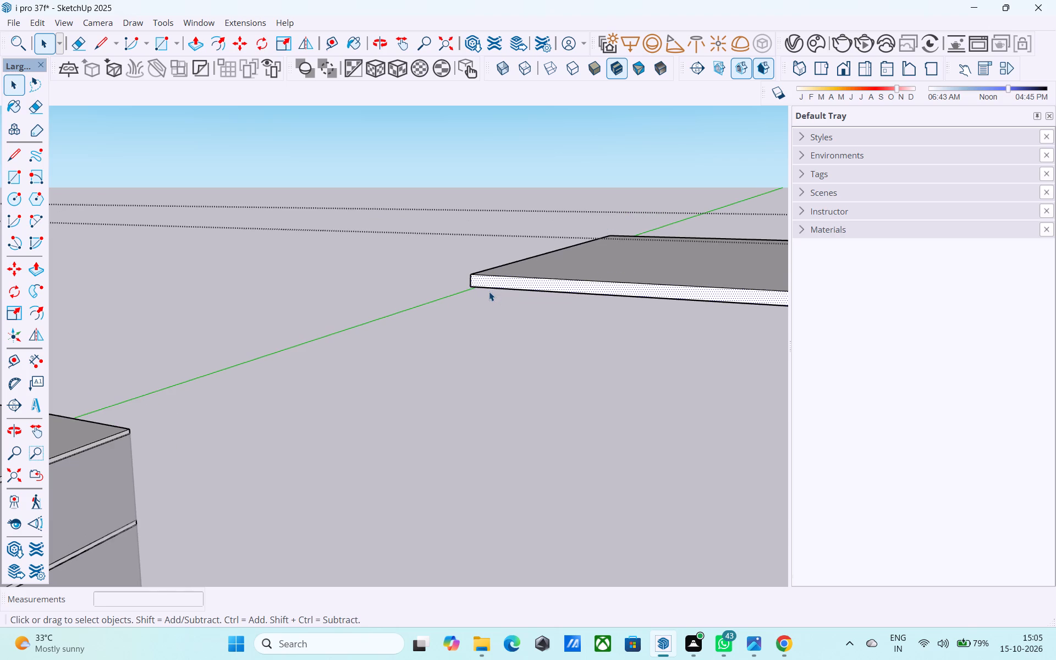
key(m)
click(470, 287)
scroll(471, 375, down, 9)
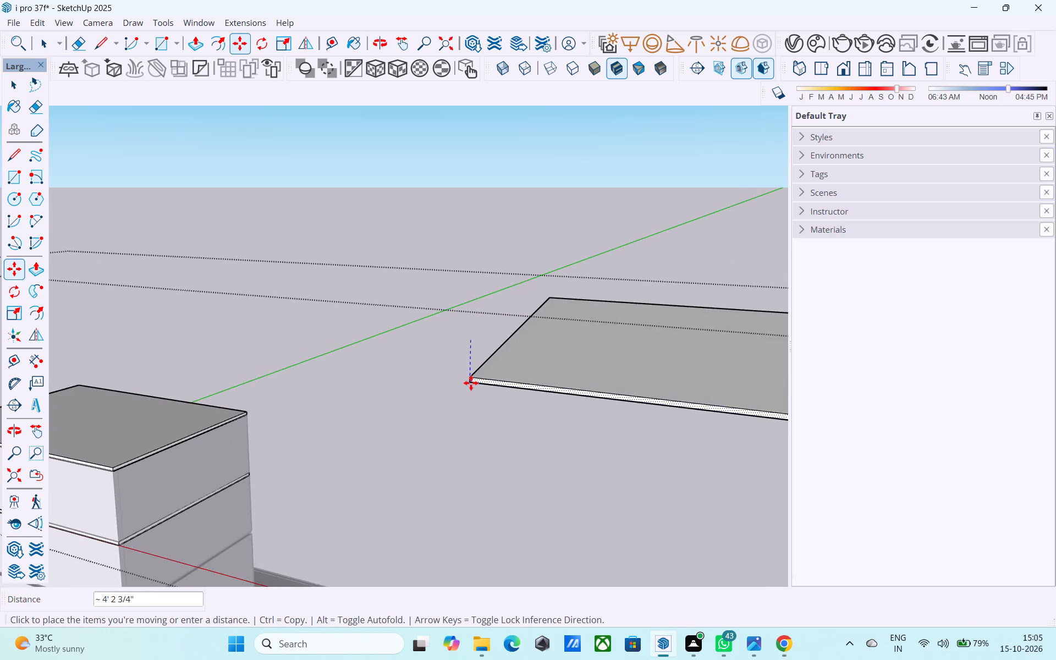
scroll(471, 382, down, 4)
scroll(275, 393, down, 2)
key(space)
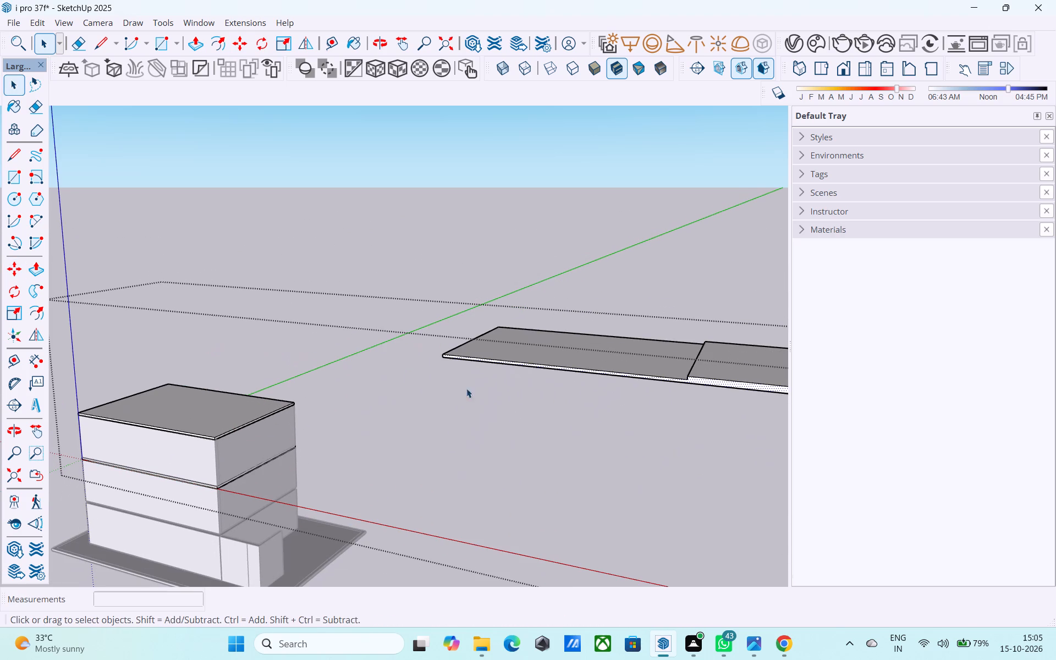
Select the whole detached slab with its projecting part and move it by its bottom corner onto the house, between the ground and middle storeys.
triple_click(522, 362)
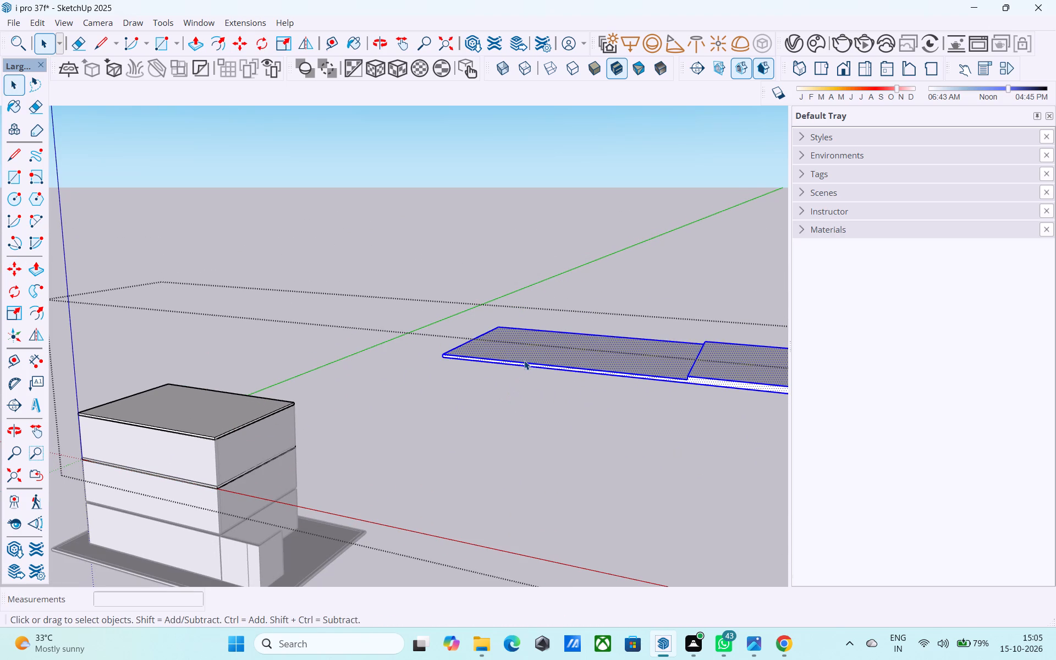
key(m)
middle_drag(430, 374, 494, 356)
scroll(501, 348, up, 11)
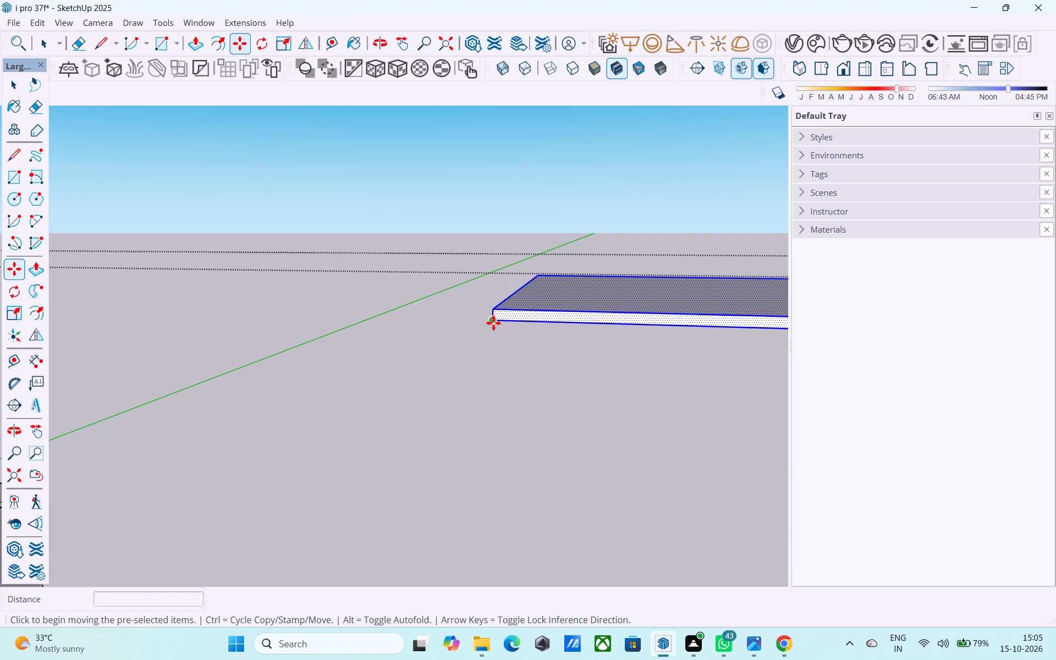
click(493, 321)
scroll(501, 321, down, 17)
shift+middle_drag(272, 460, 586, 382)
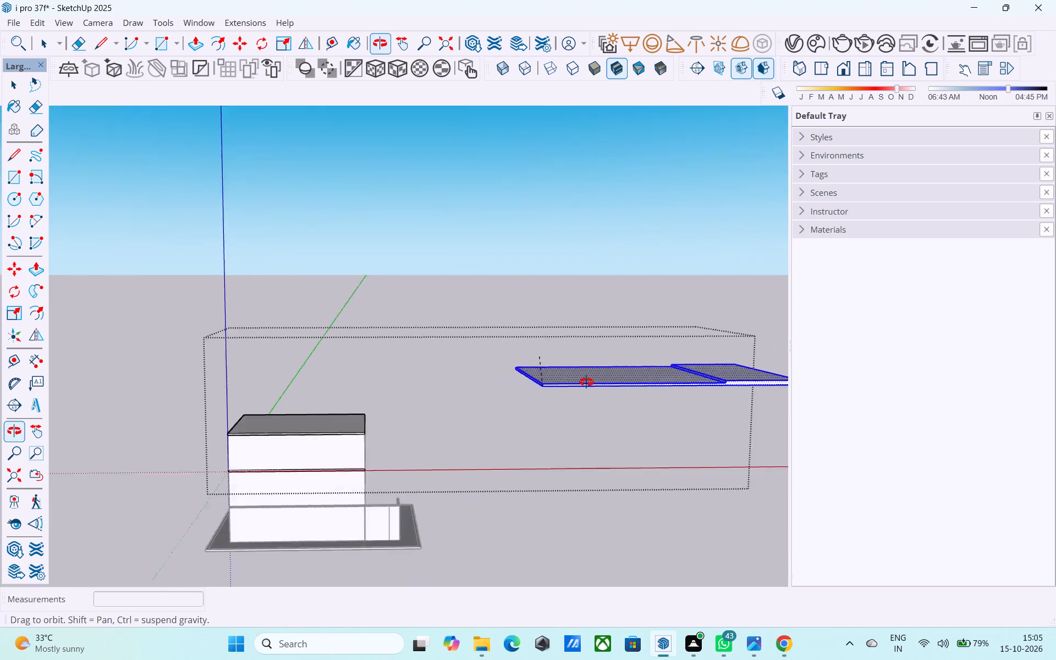
shift+middle_drag(586, 382, 696, 353)
scroll(349, 478, up, 8)
shift+middle_drag(216, 548, 353, 467)
scroll(353, 469, up, 6)
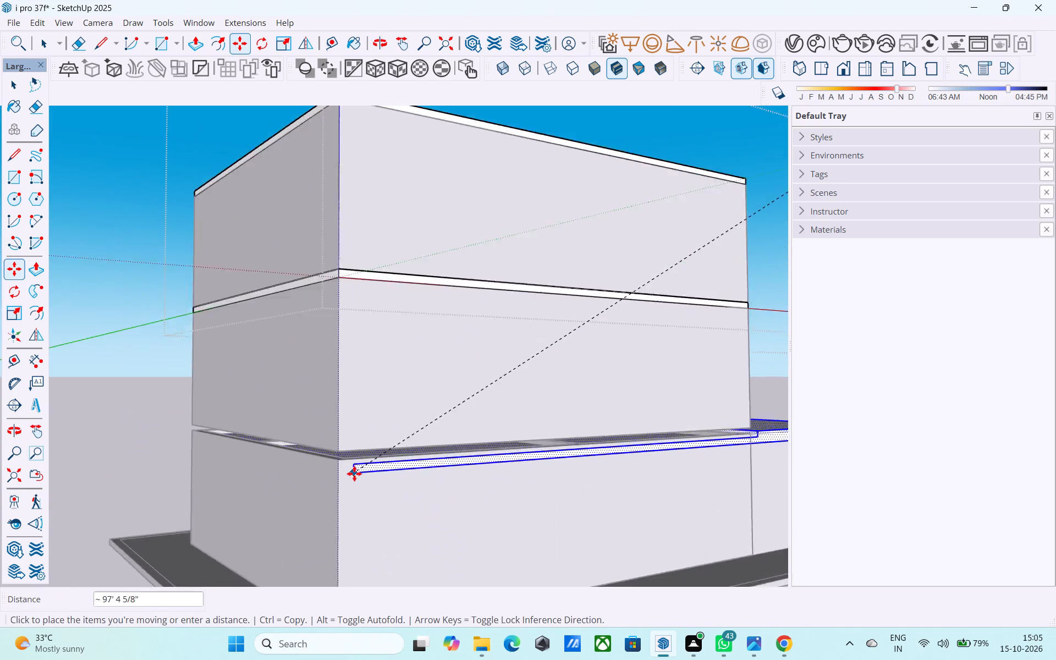
scroll(354, 474, up, 6)
click(326, 449)
scroll(310, 457, down, 8)
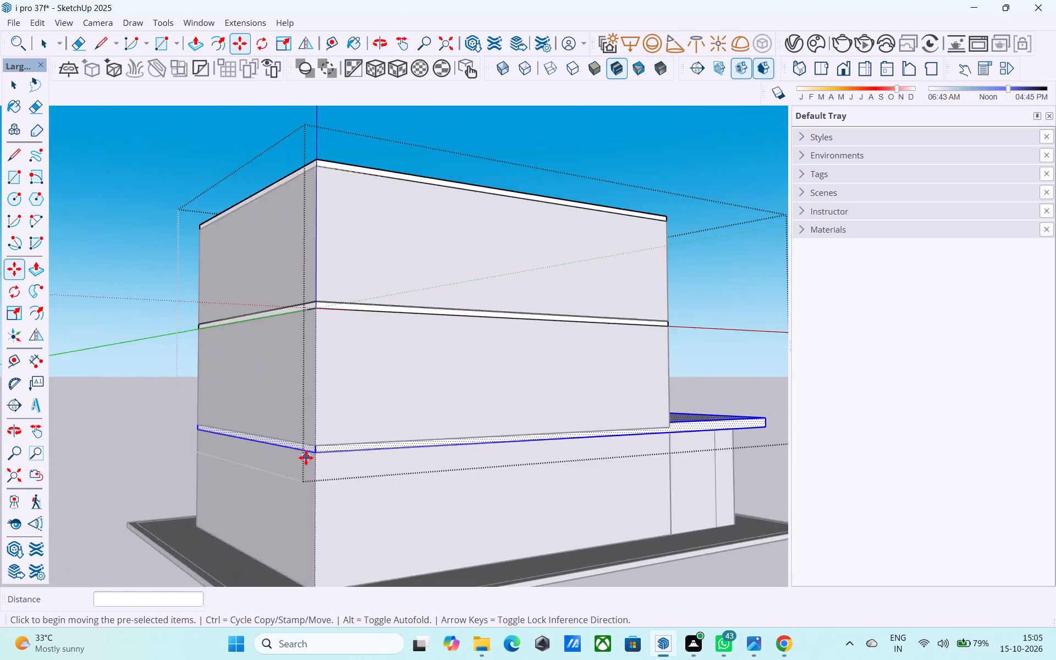
scroll(306, 458, down, 6)
middle_drag(581, 405, 171, 438)
scroll(303, 406, down, 2)
middle_drag(513, 435, 384, 441)
key(space)
click(387, 433)
Offset the outline of the projecting front slab's top face 6" inward.
middle_drag(500, 427, 529, 385)
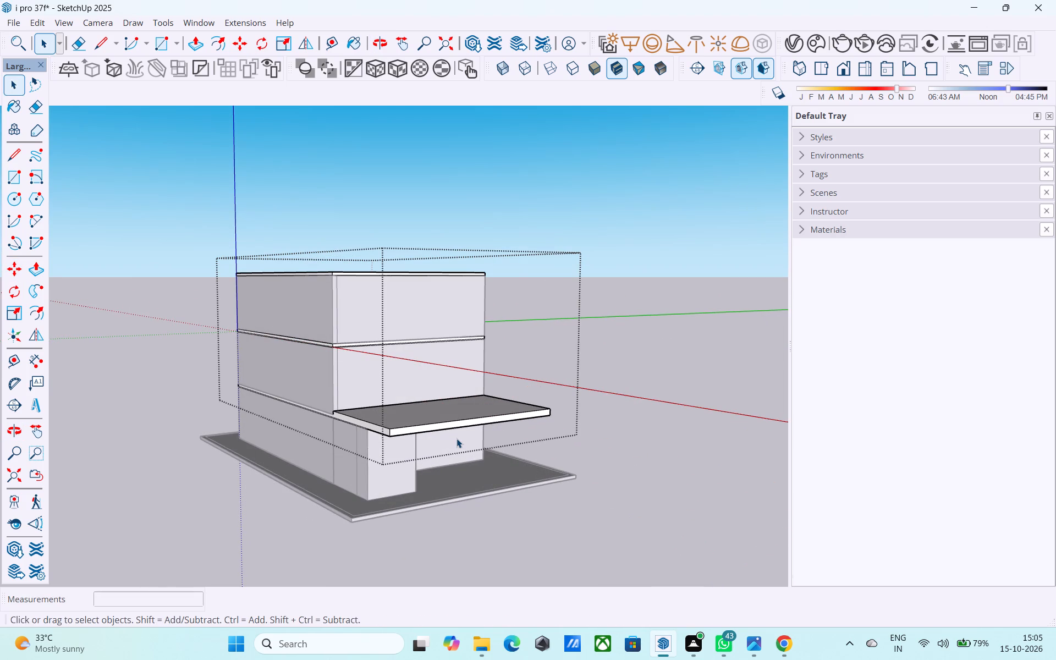
middle_drag(417, 481, 415, 474)
scroll(394, 466, down, 4)
middle_drag(399, 432, 373, 528)
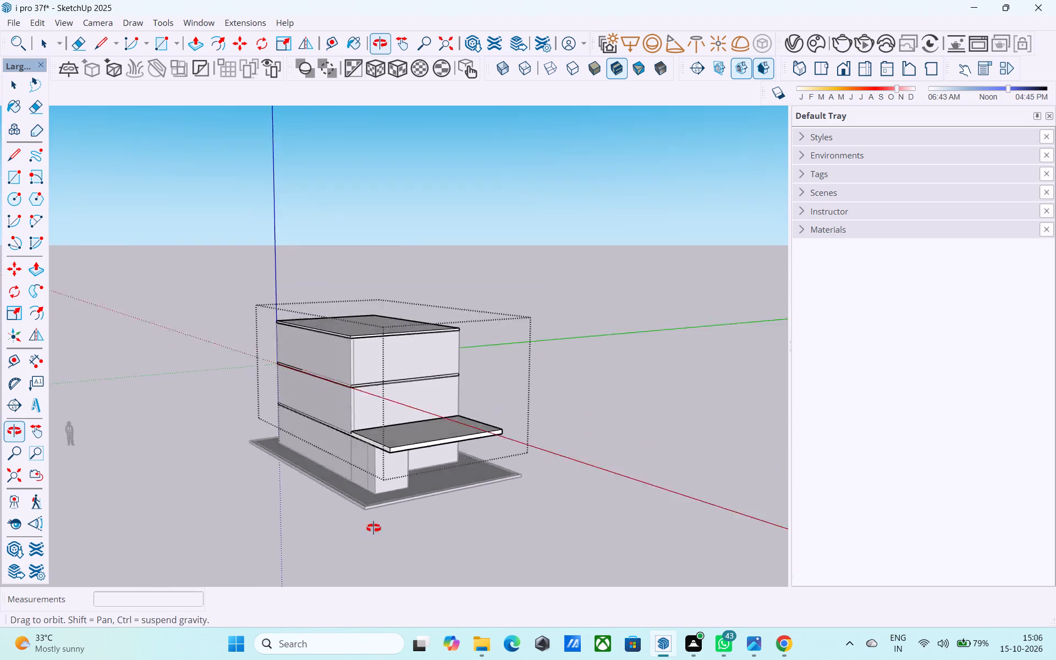
middle_drag(373, 528, 343, 594)
scroll(391, 482, up, 6)
click(375, 468)
scroll(374, 468, up, 6)
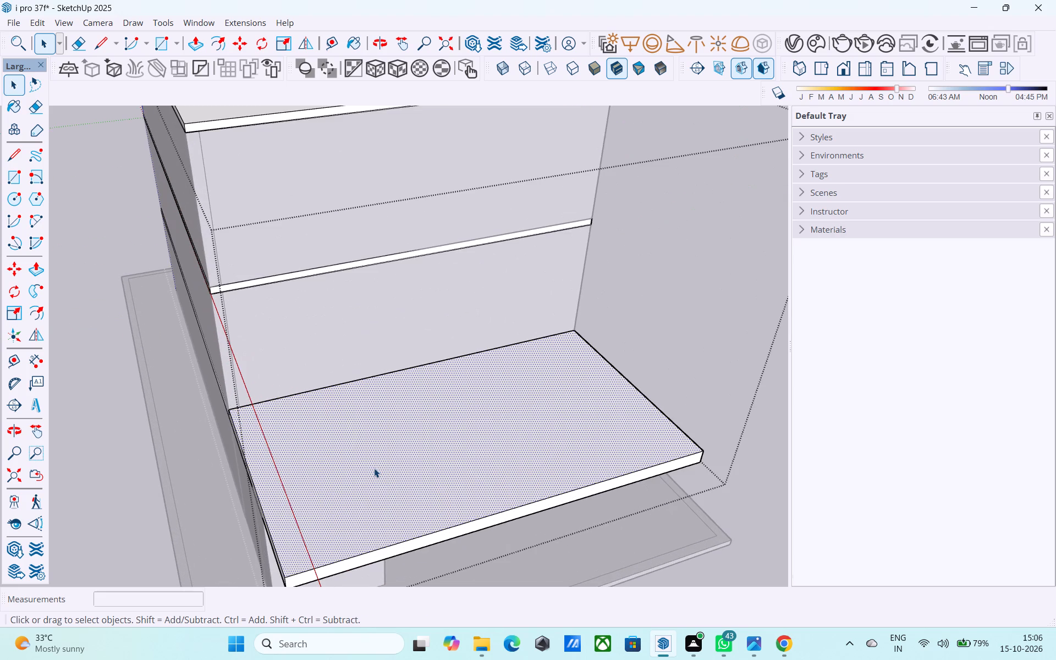
key(f)
click(364, 466)
key(6)
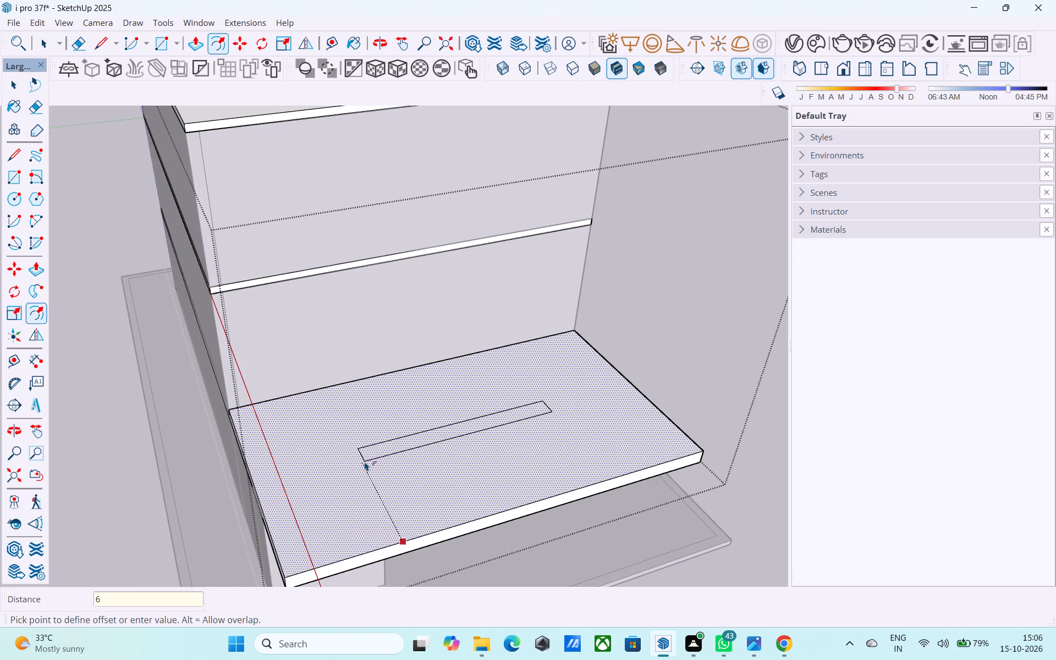
key(shift+quotedbl)
key(Return)
key(space)
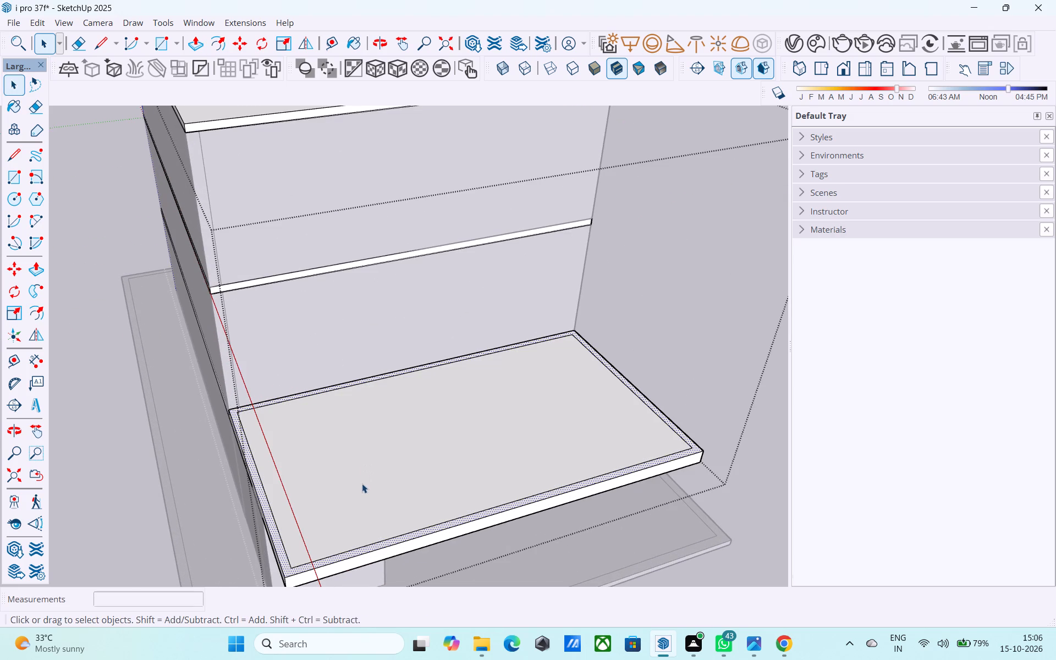
Examine the projecting slab with its offset border and the house front from above and from the side.
middle_drag(362, 483, 363, 498)
scroll(364, 493, down, 4)
middle_drag(376, 536, 367, 522)
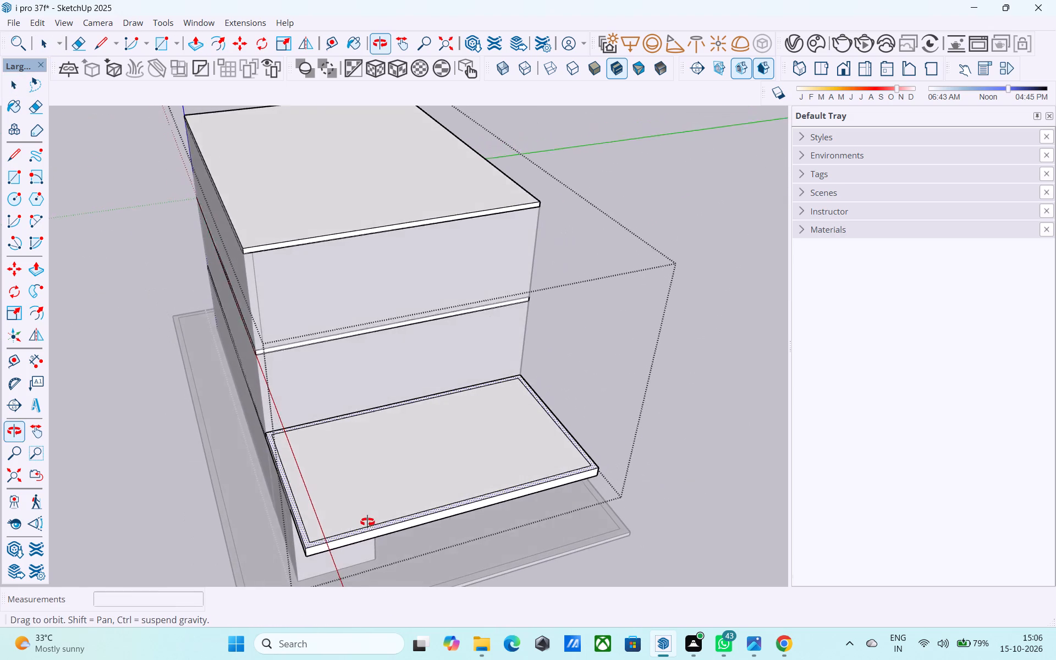
middle_drag(367, 522, 367, 511)
middle_drag(363, 474, 494, 454)
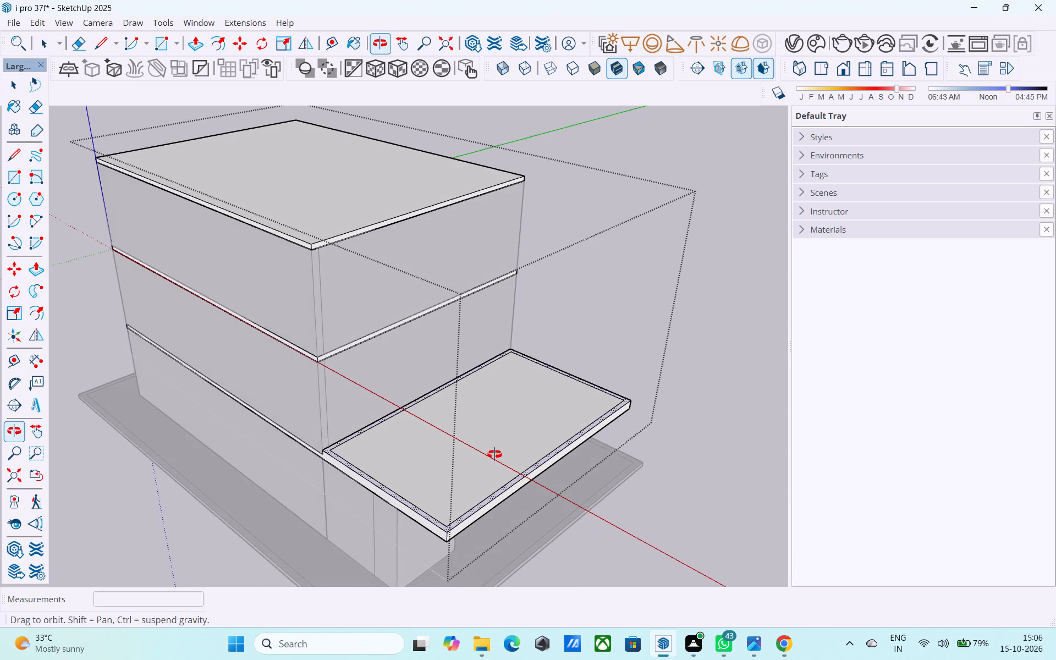
middle_drag(494, 454, 495, 453)
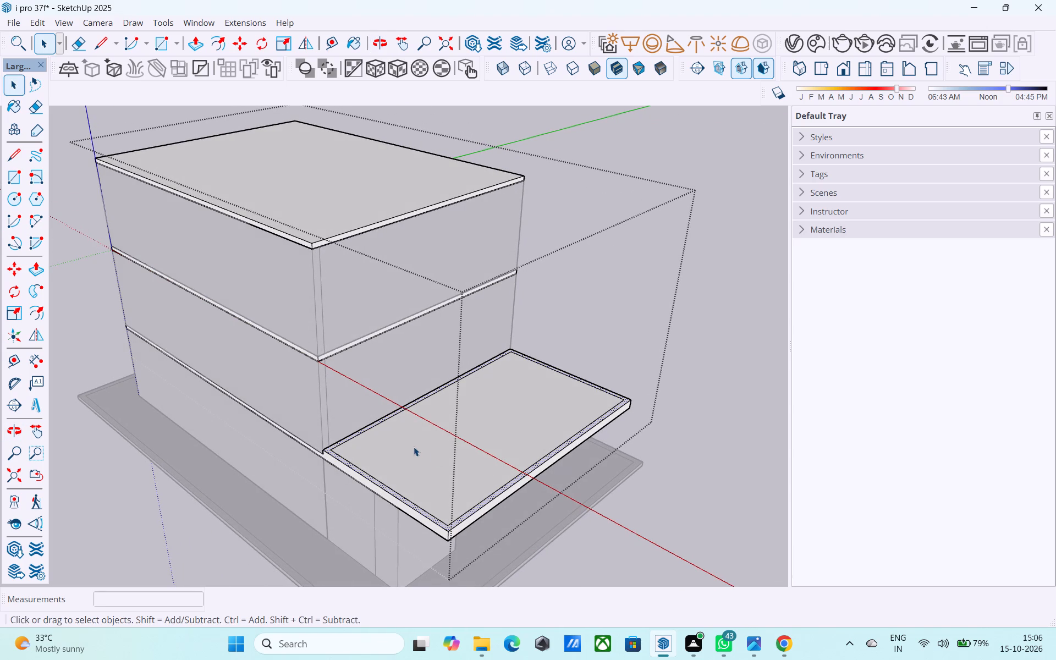
scroll(409, 445, down, 2)
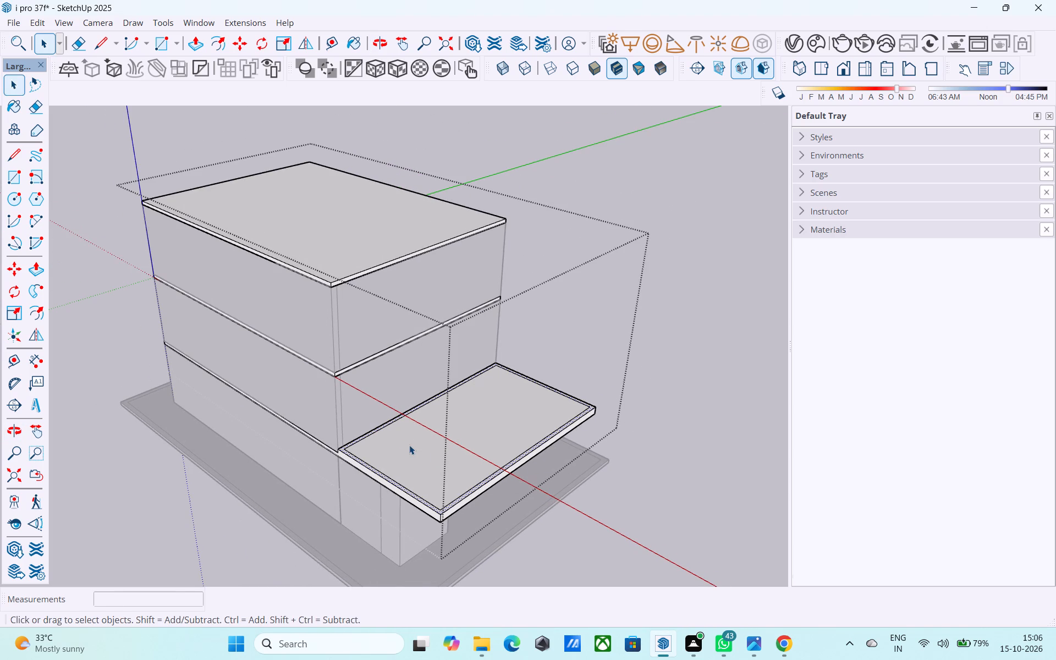
middle_drag(409, 445, 202, 402)
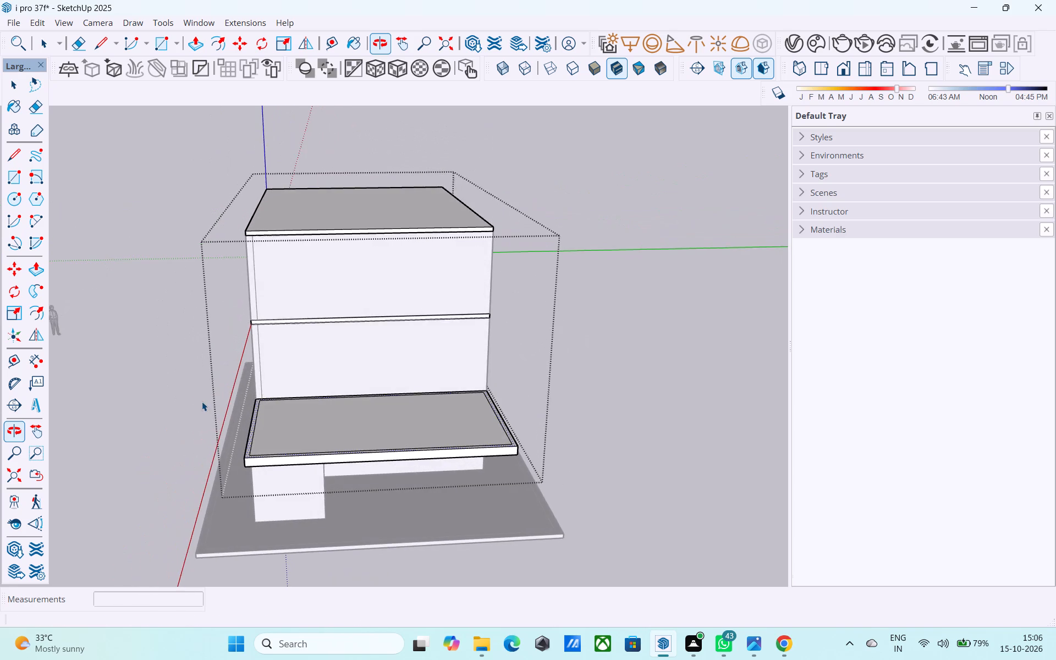
scroll(261, 389, up, 2)
scroll(281, 387, down, 1)
shift+middle_drag(282, 387, 305, 413)
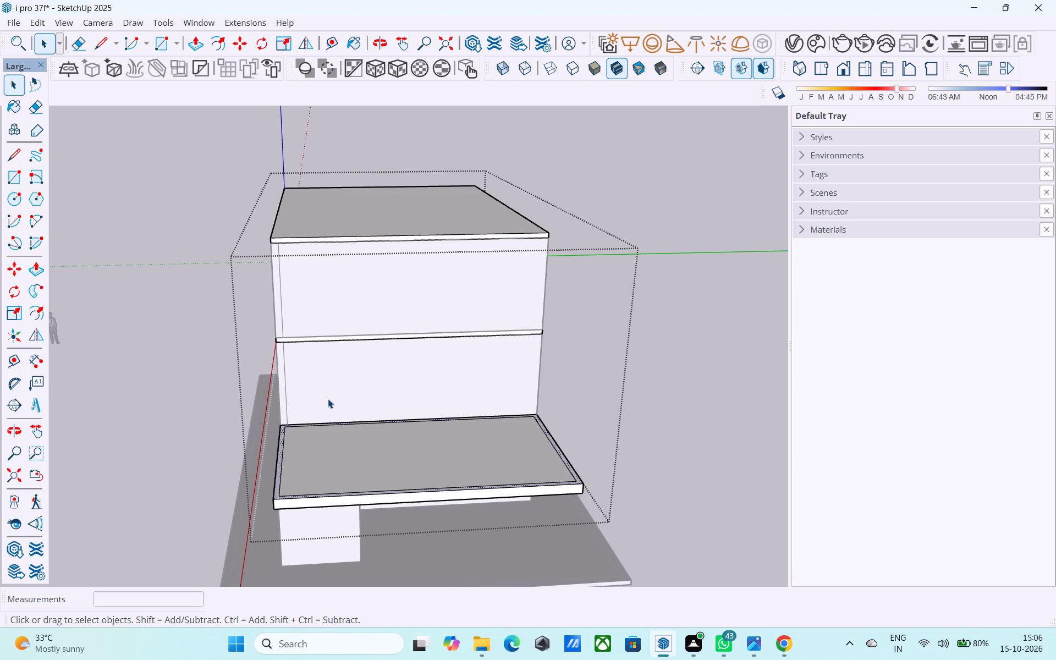
scroll(333, 395, down, 3)
middle_drag(333, 395, 311, 485)
scroll(348, 428, down, 5)
scroll(353, 510, up, 12)
middle_drag(326, 486, 366, 475)
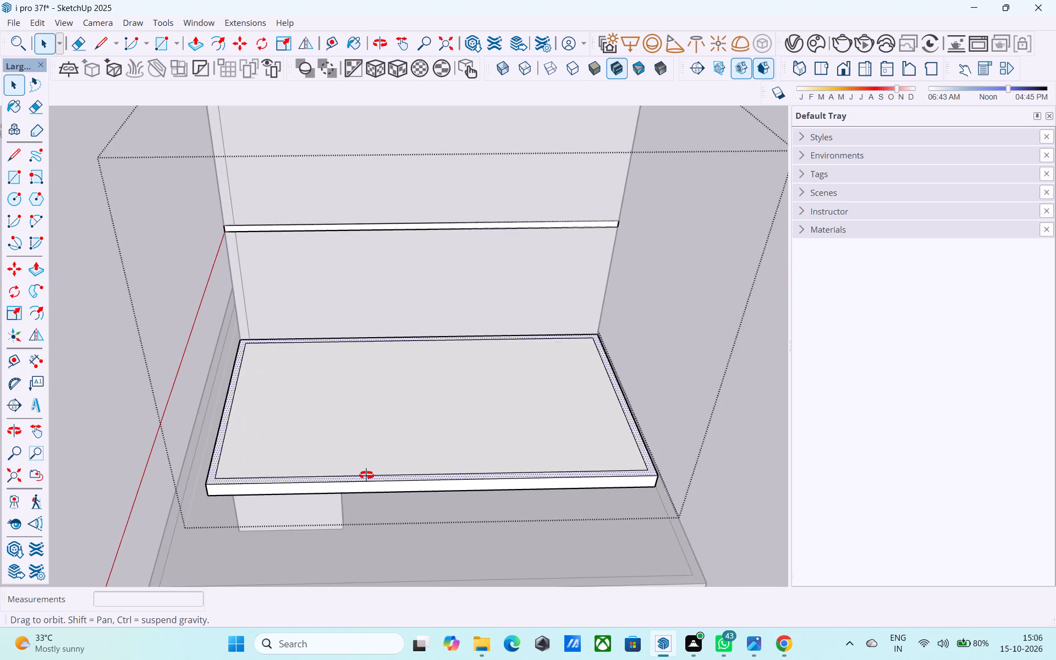
middle_drag(366, 475, 700, 323)
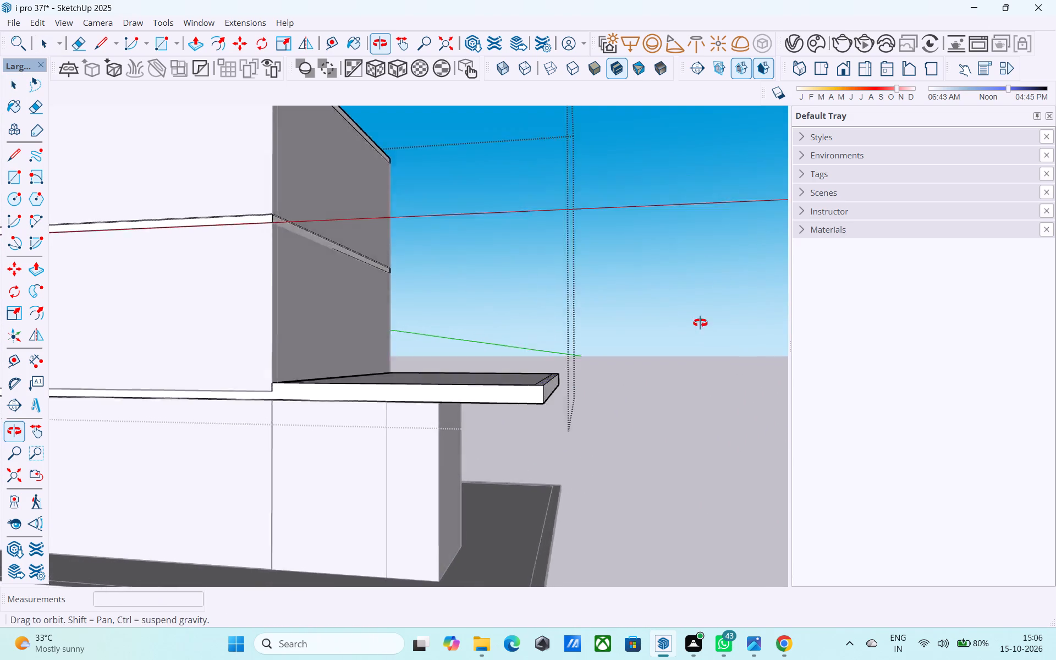
middle_drag(700, 323, 304, 573)
scroll(436, 435, down, 4)
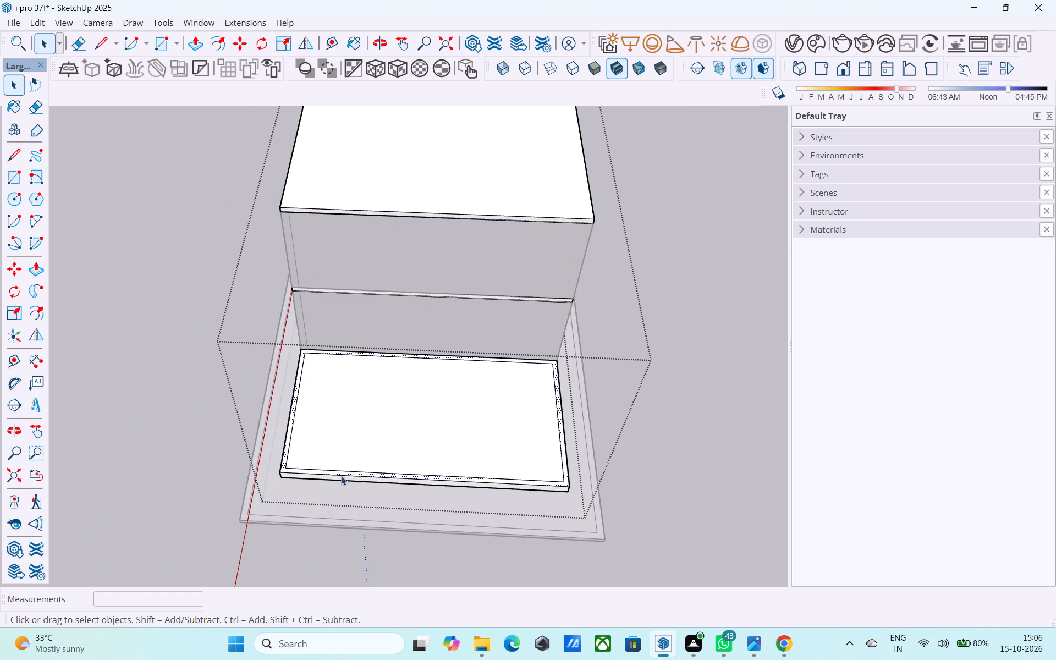
scroll(290, 479, up, 4)
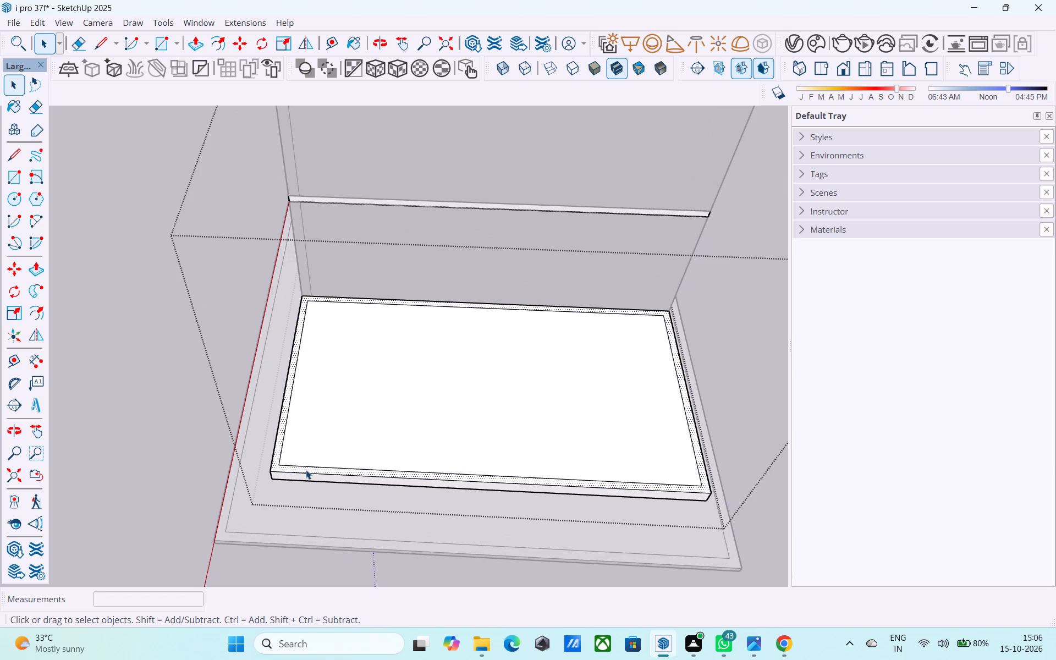
scroll(309, 468, down, 3)
middle_drag(309, 468, 465, 417)
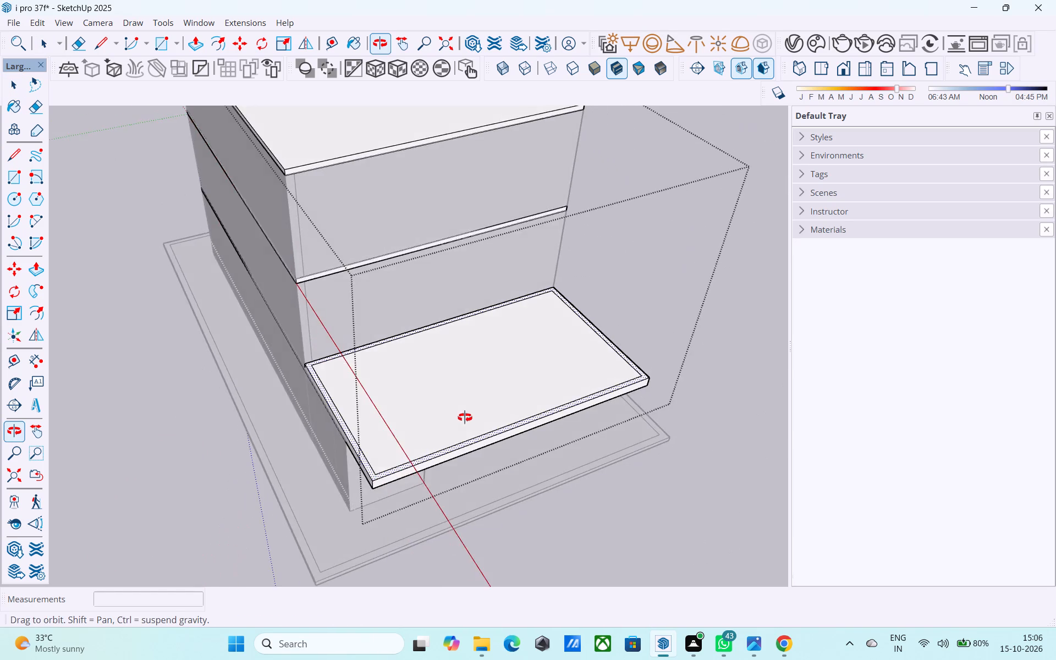
middle_drag(465, 417, 540, 386)
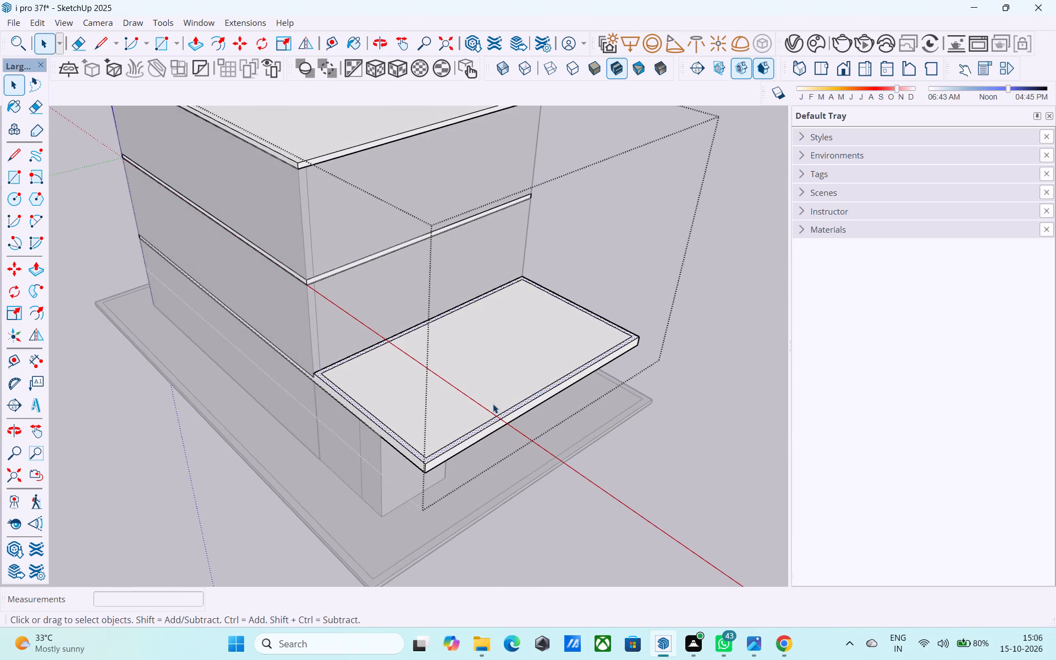
middle_drag(493, 404, 534, 366)
middle_drag(455, 446, 602, 334)
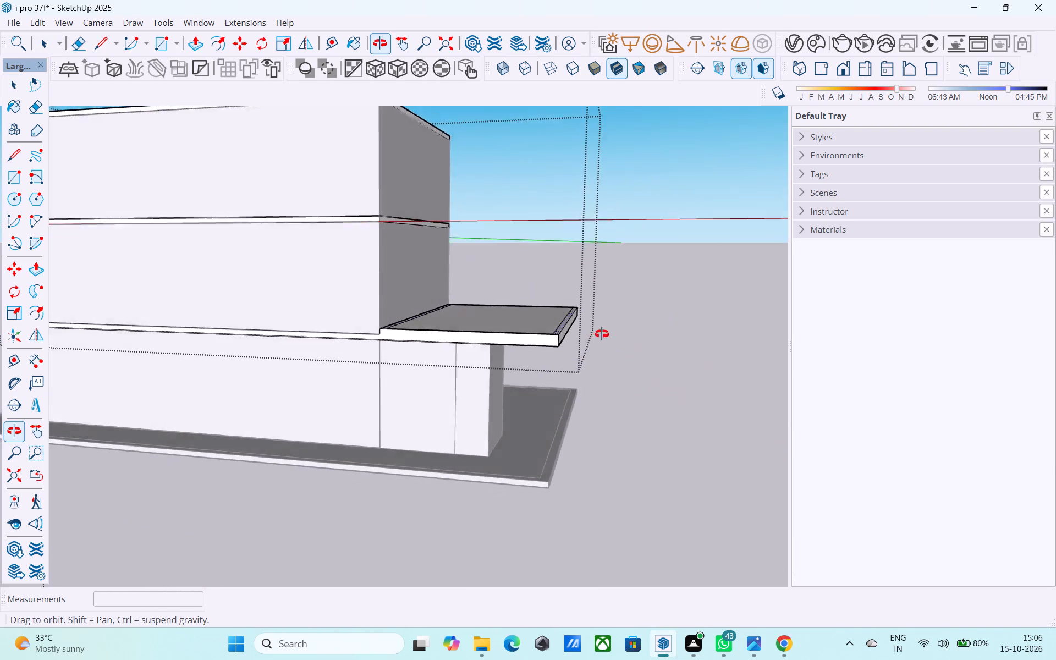
Draw a 6" line across the projecting slab's border, from its inner front corner to the slab's front edge.
middle_drag(602, 334, 309, 519)
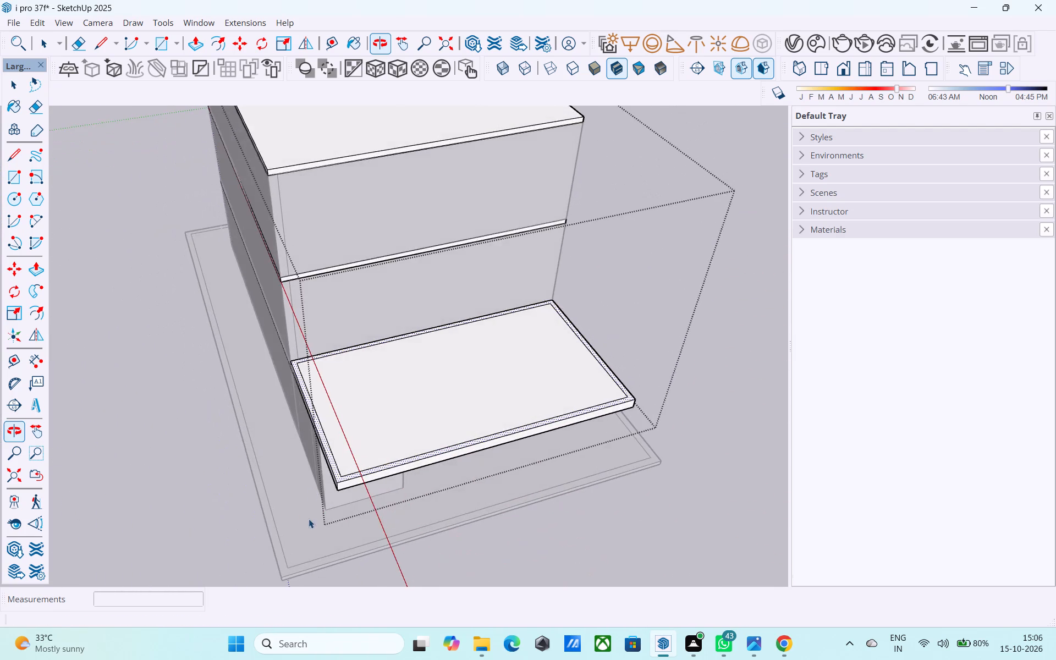
scroll(320, 463, down, 2)
middle_drag(551, 375, 636, 416)
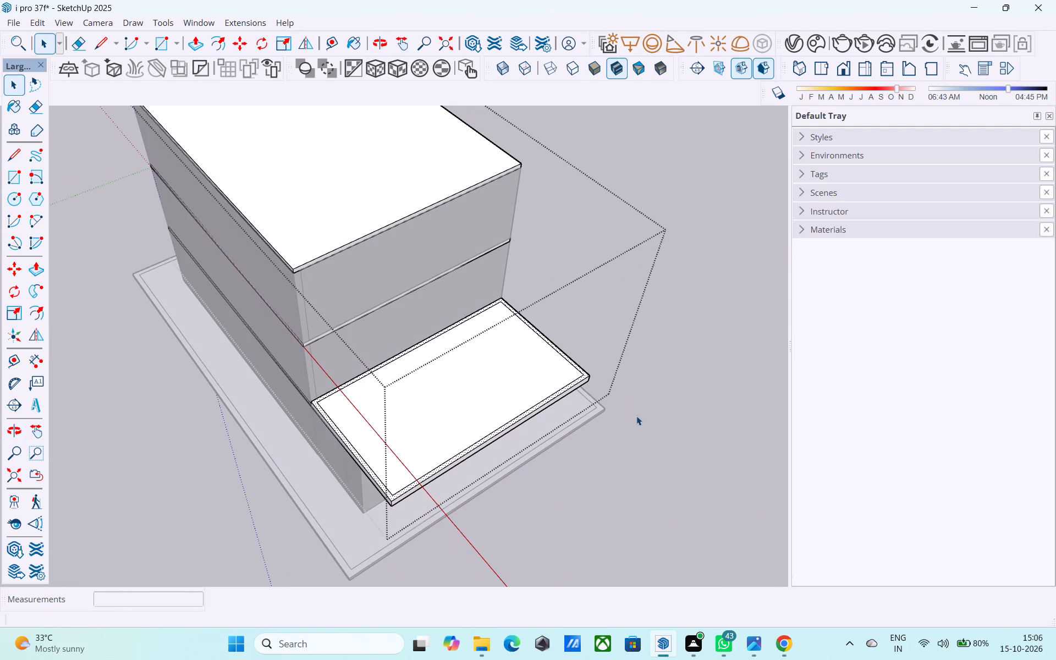
scroll(409, 472, up, 4)
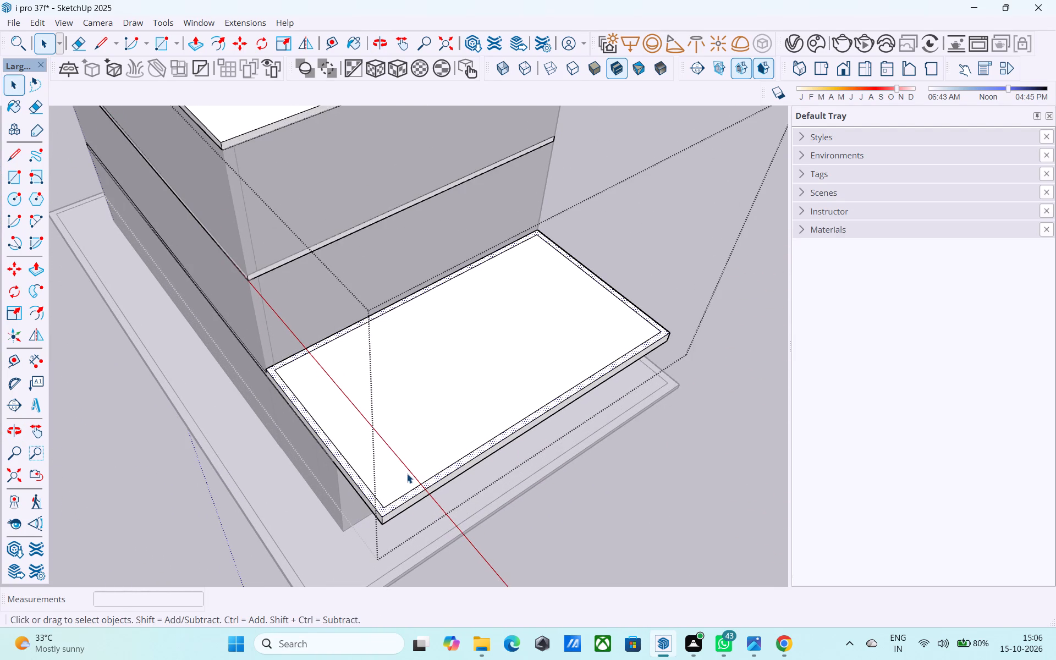
key(l)
scroll(390, 527, up, 5)
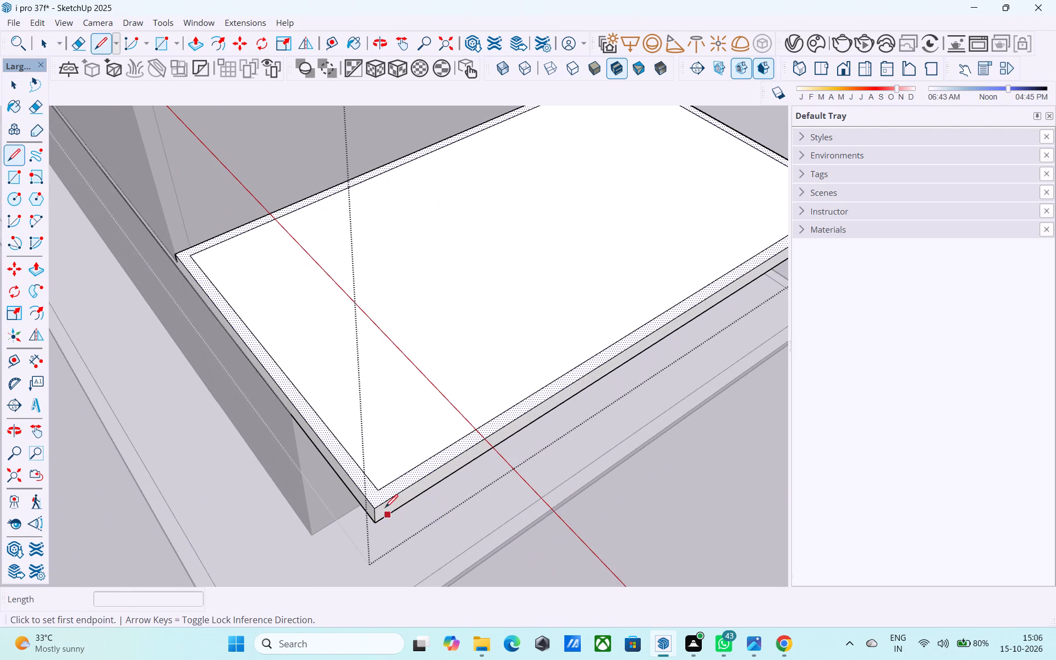
click(377, 489)
click(388, 499)
scroll(387, 498, up, 3)
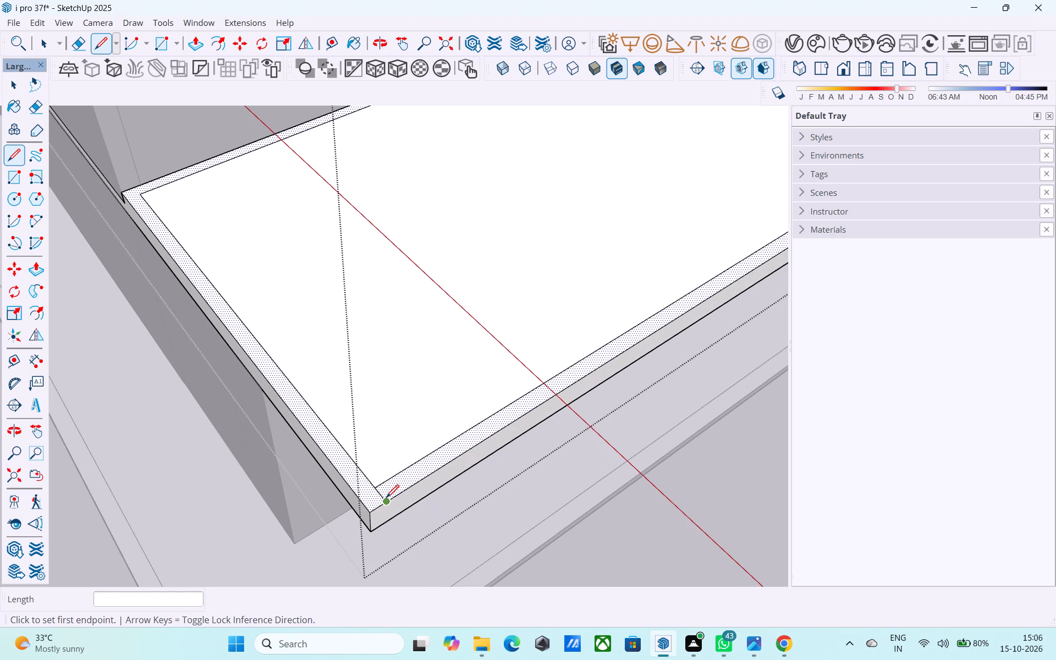
Copy the short 6" border line 12' along the front border, away from the corner.
key(space)
scroll(385, 494, up, 2)
click(381, 496)
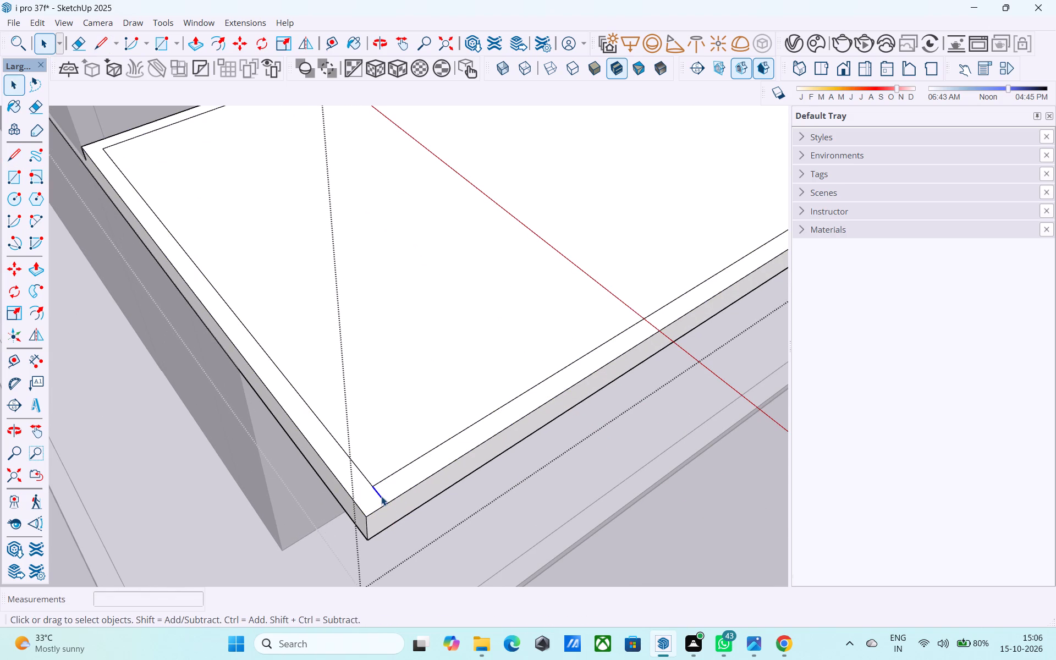
key(m)
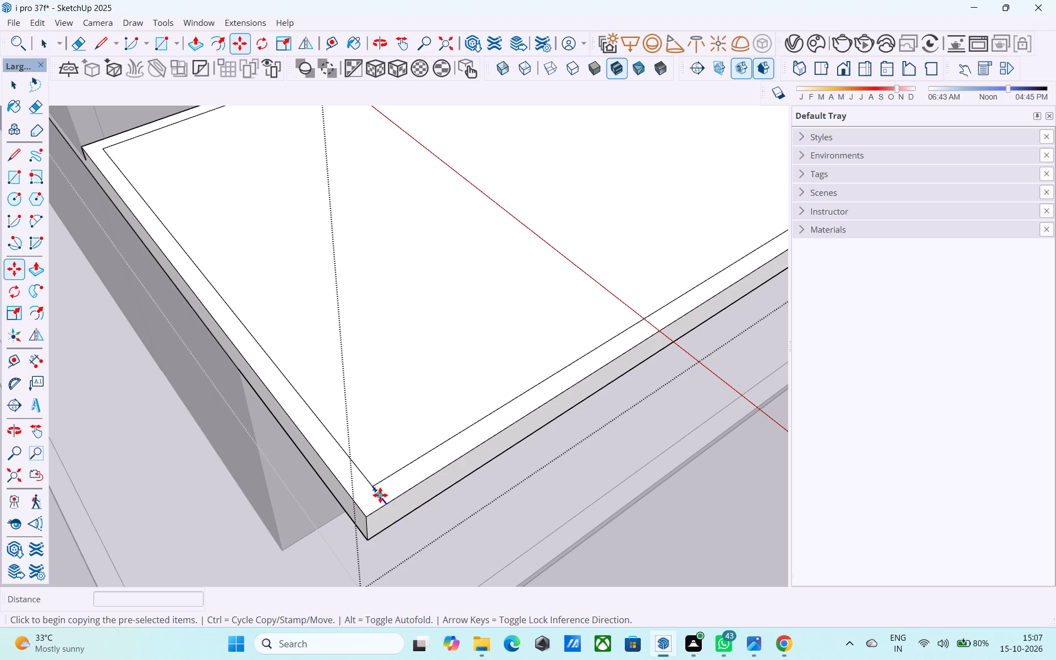
click(378, 488)
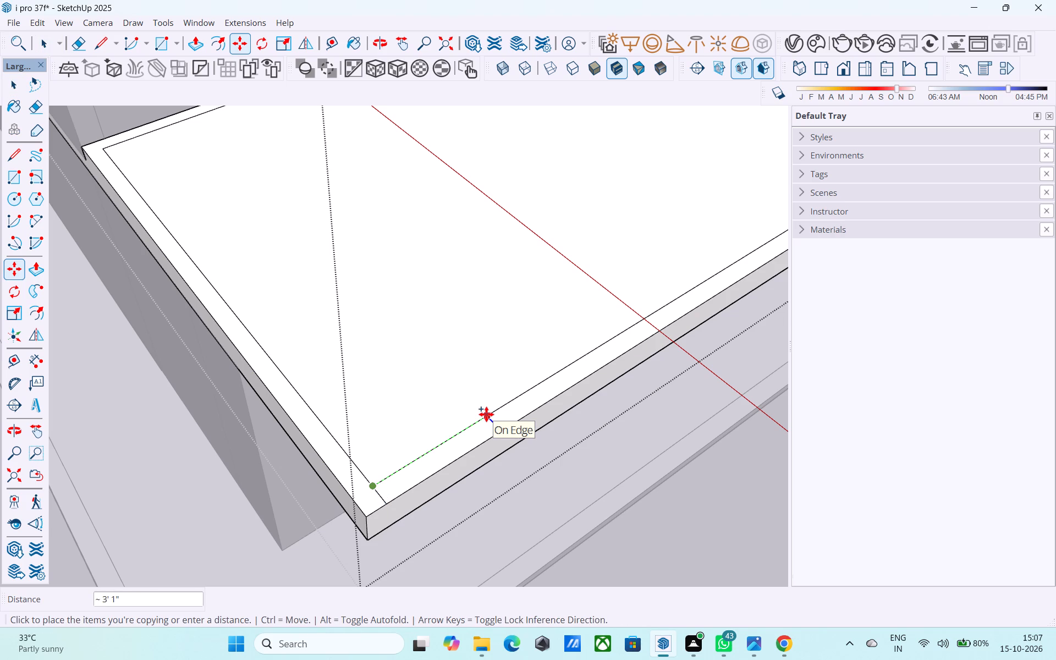
text(12')
key(Return)
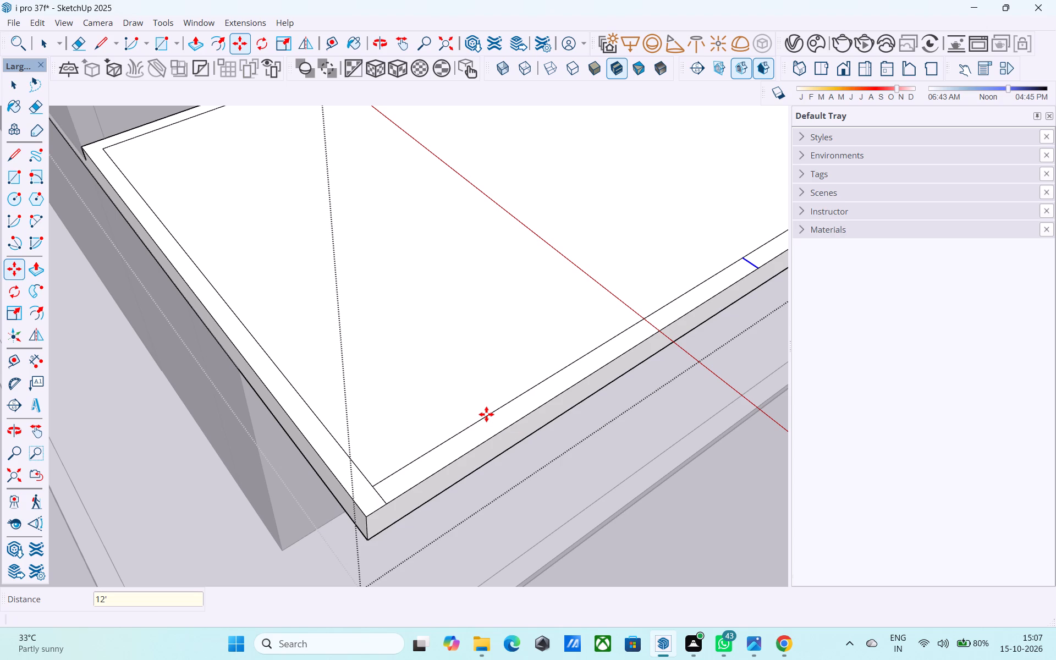
Set the copied border line's distance from the original to 10'.
scroll(475, 426, down, 15)
middle_drag(426, 476, 413, 470)
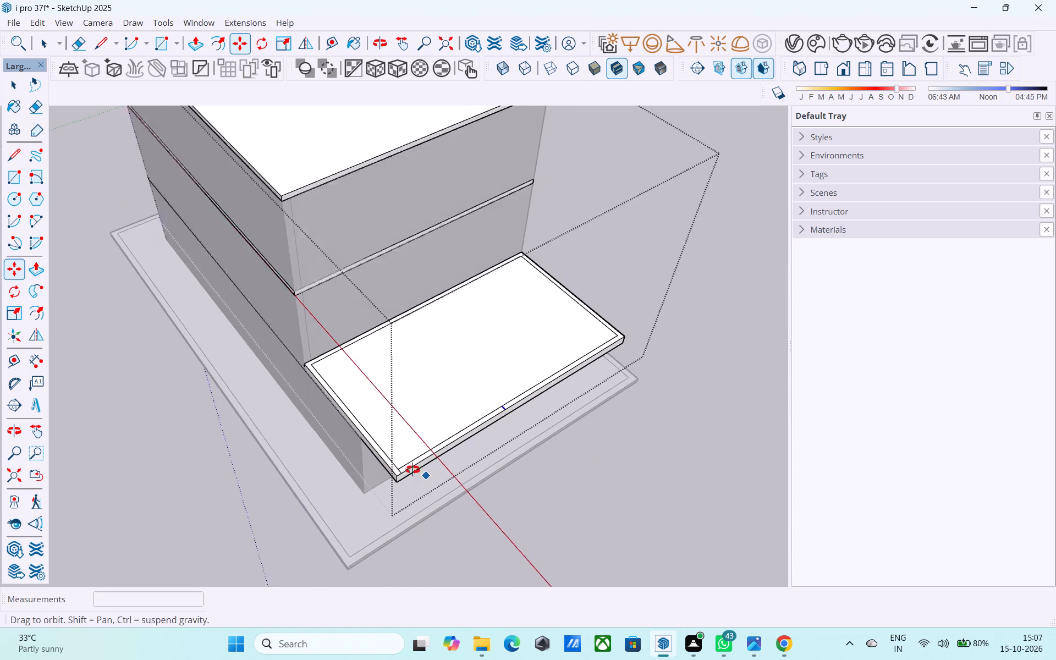
middle_drag(413, 470, 283, 408)
middle_drag(365, 382, 359, 411)
text(10')
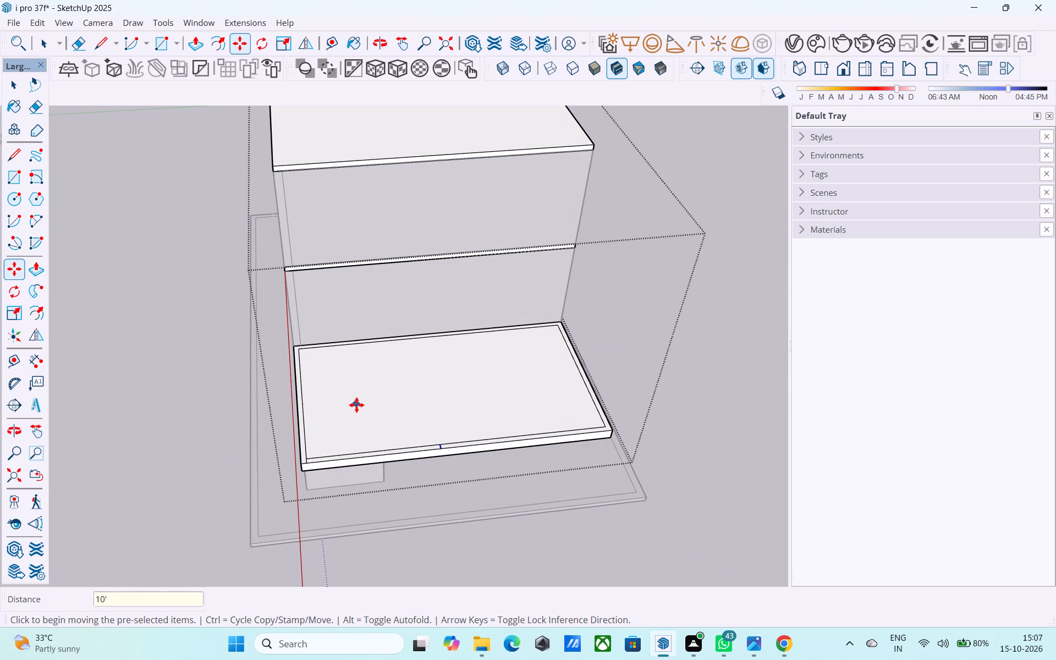
key(Return)
Erase the original short line at the front corner of the projecting slab's border.
scroll(339, 400, up, 4)
middle_drag(332, 417, 378, 388)
scroll(291, 513, up, 4)
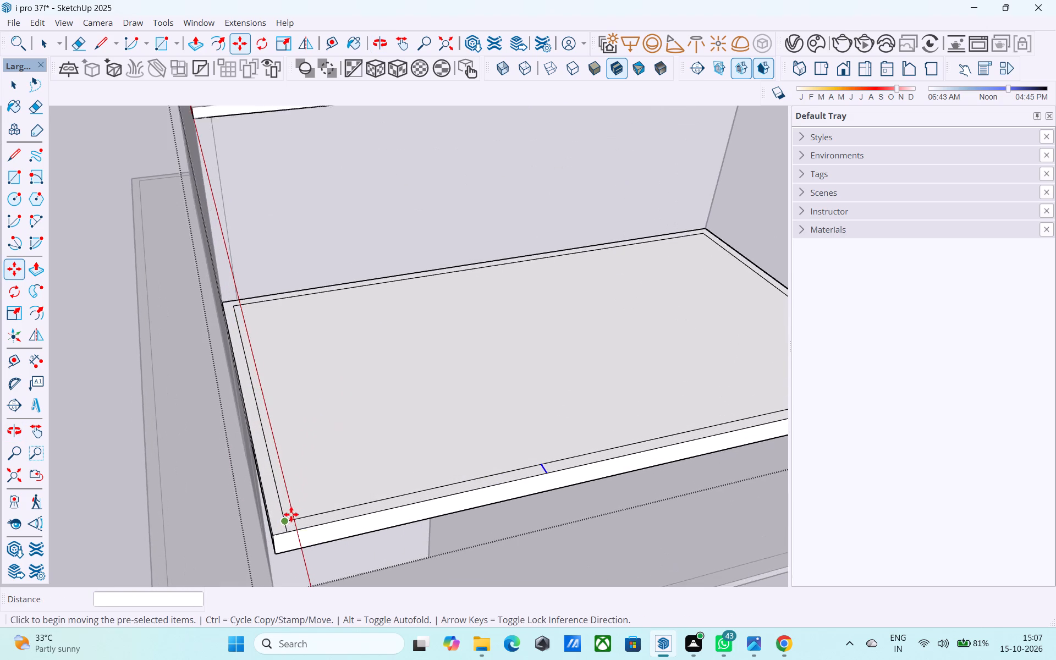
scroll(291, 514, up, 1)
key(e)
shift+middle_drag(293, 532, 322, 465)
scroll(326, 440, up, 6)
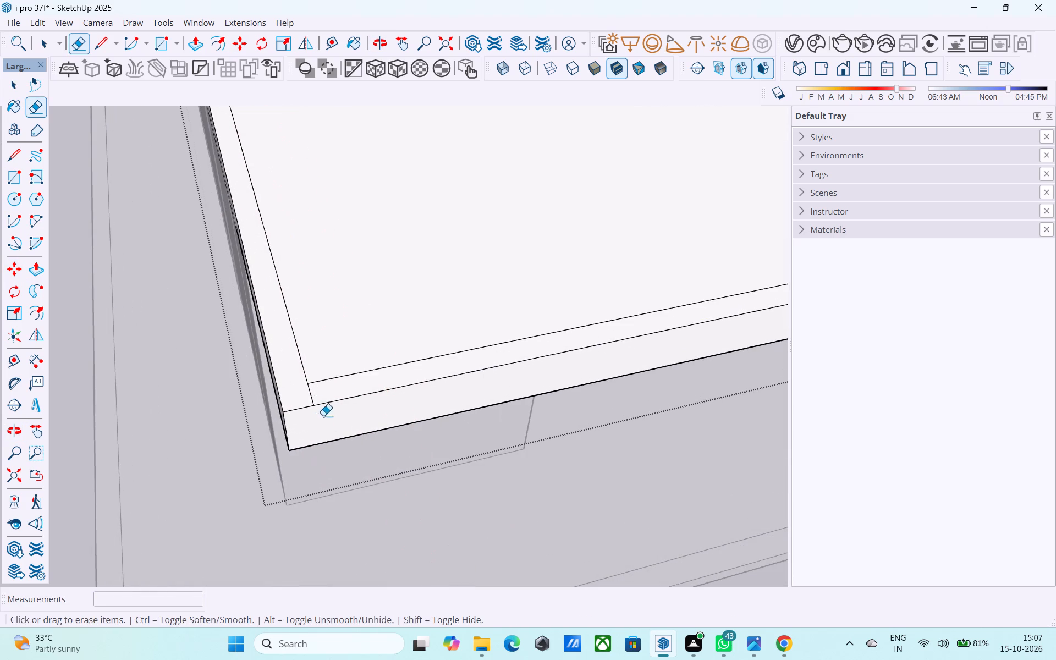
drag(321, 393, 311, 395)
Draw a line across the side border from its inner corner to the house-side edge, separating an L-shaped strip.
scroll(323, 392, down, 6)
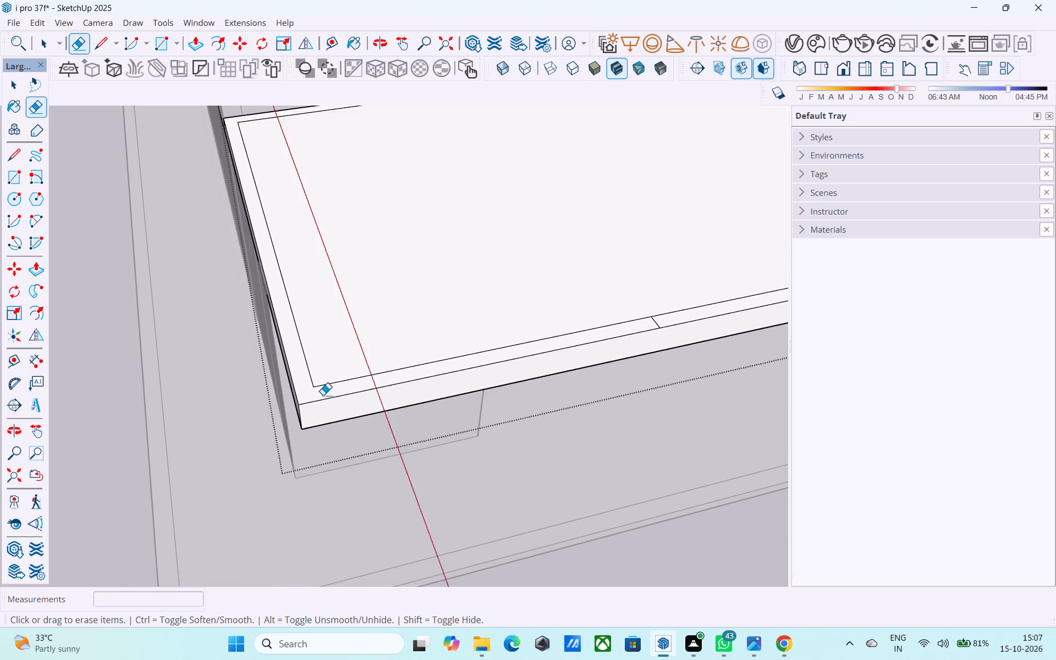
scroll(323, 395, down, 5)
middle_drag(323, 398, 311, 420)
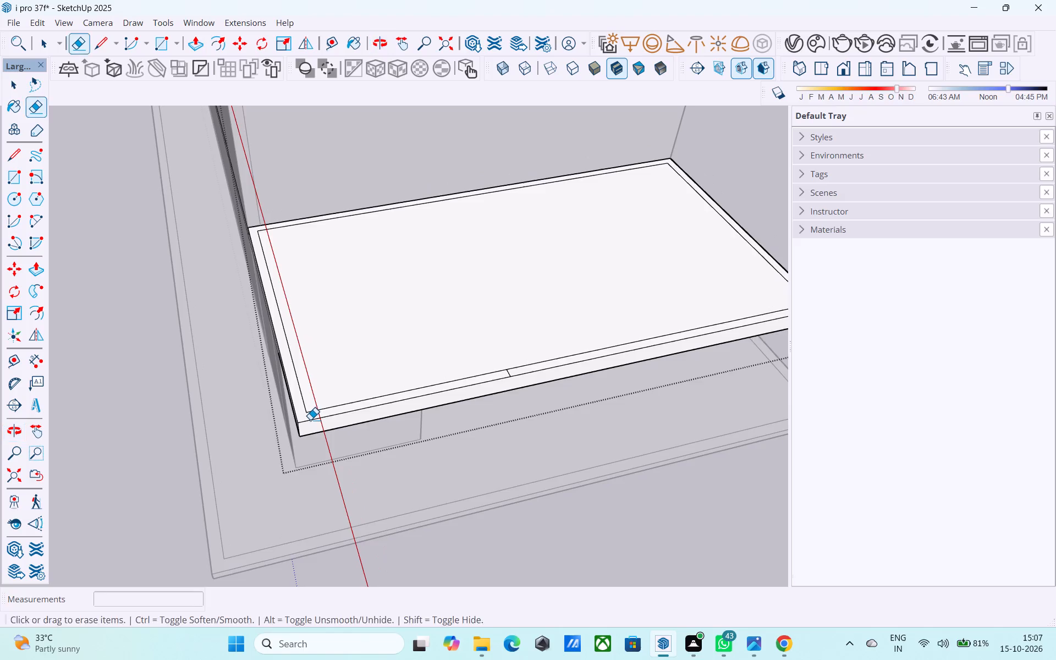
scroll(309, 417, down, 5)
middle_drag(248, 436, 308, 407)
key(space)
scroll(328, 390, up, 5)
click(315, 387)
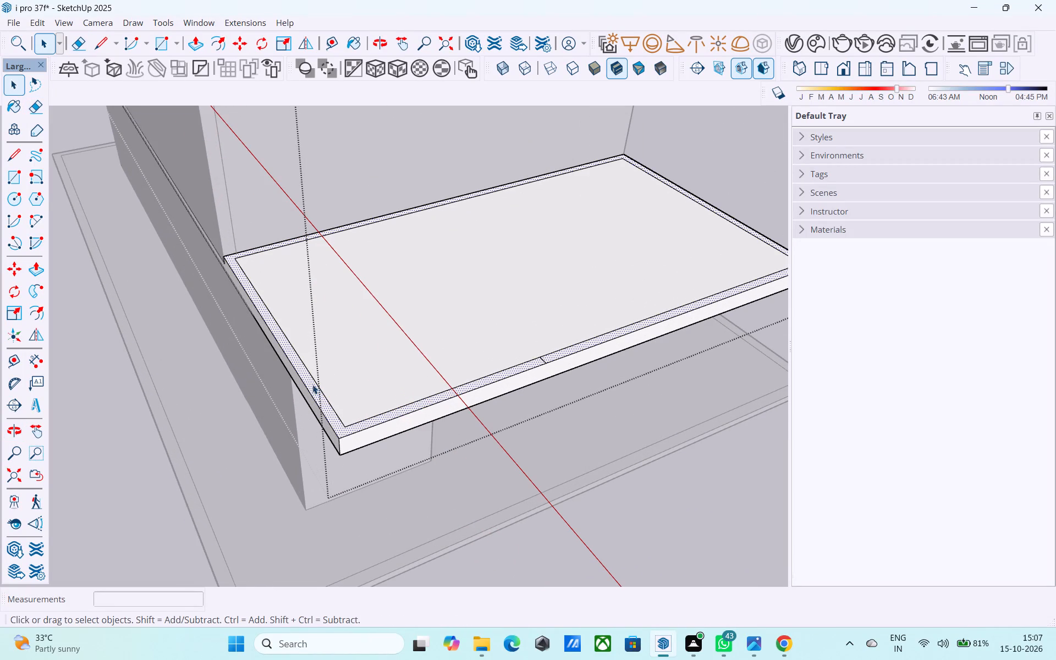
key(l)
scroll(264, 256, up, 7)
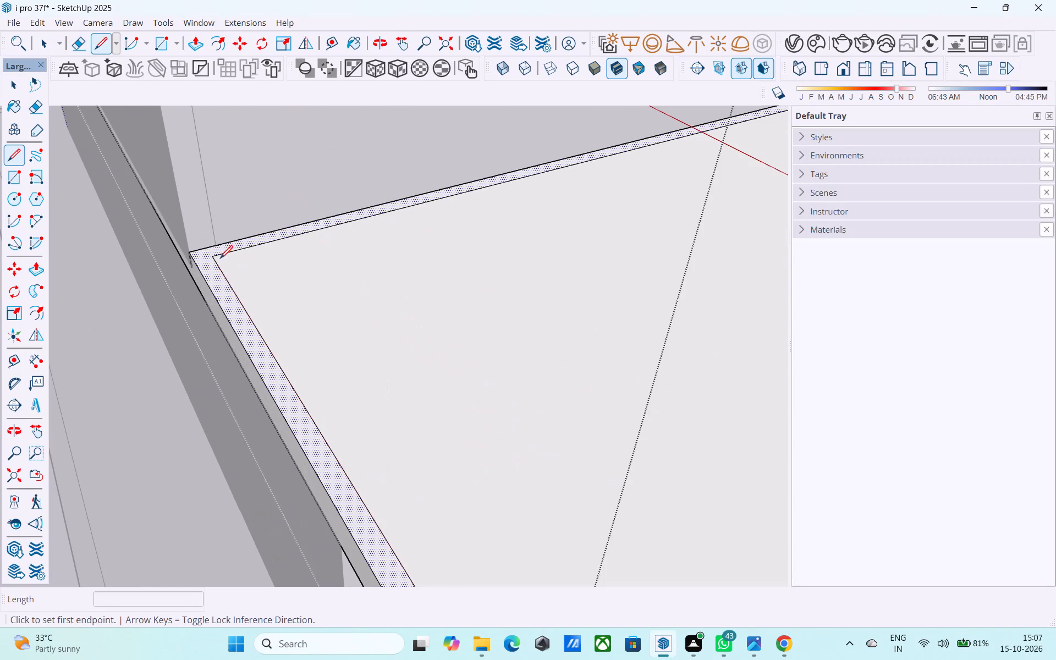
click(215, 255)
click(207, 245)
key(space)
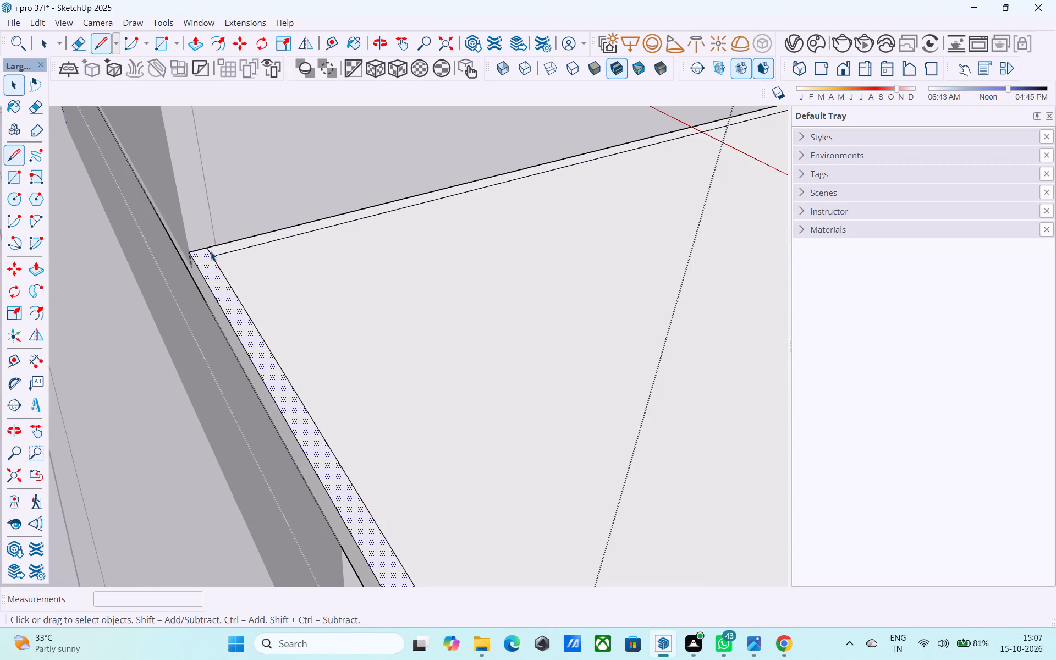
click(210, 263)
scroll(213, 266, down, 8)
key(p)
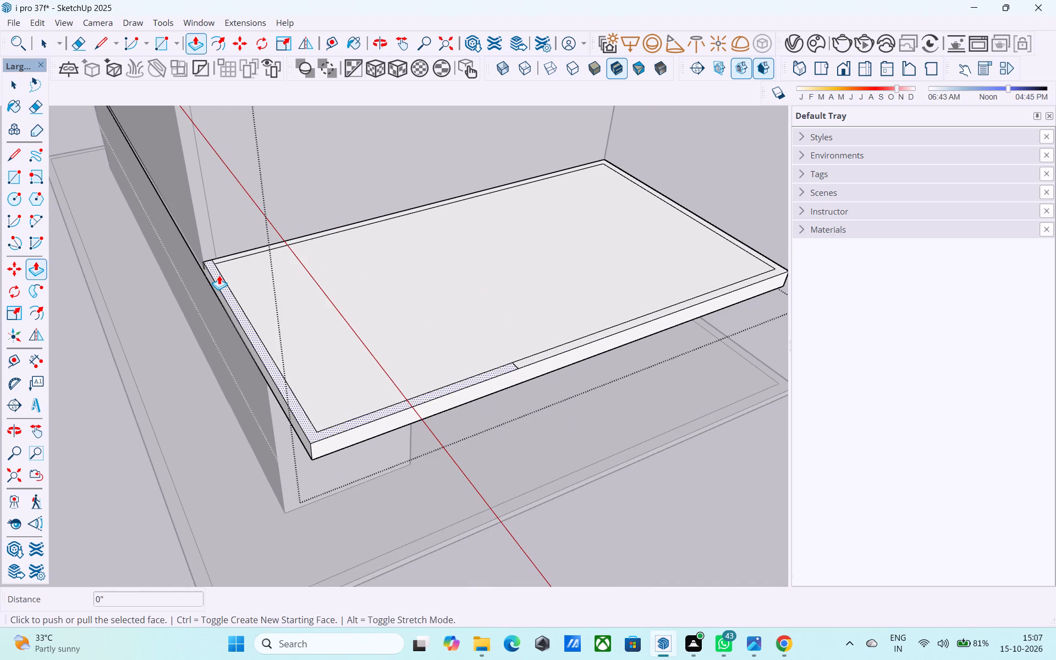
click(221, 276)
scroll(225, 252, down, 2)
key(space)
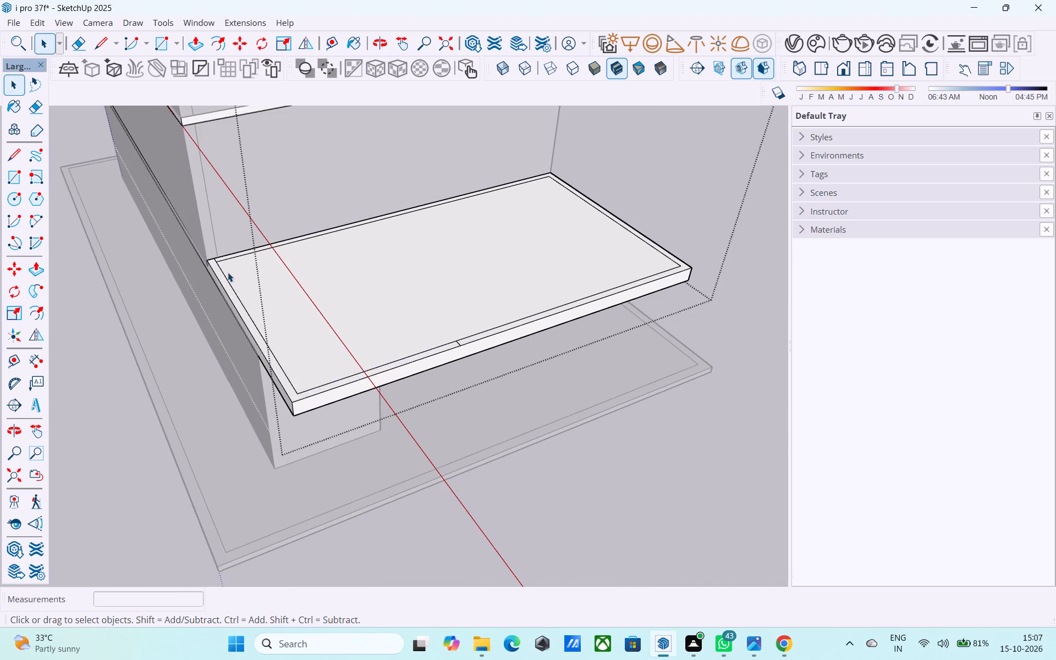
Push/Pull the L-shaped border strip on the projecting slab up 20' 6" to the roof slab's level.
scroll(234, 294, up, 4)
click(234, 297)
scroll(234, 297, up, 3)
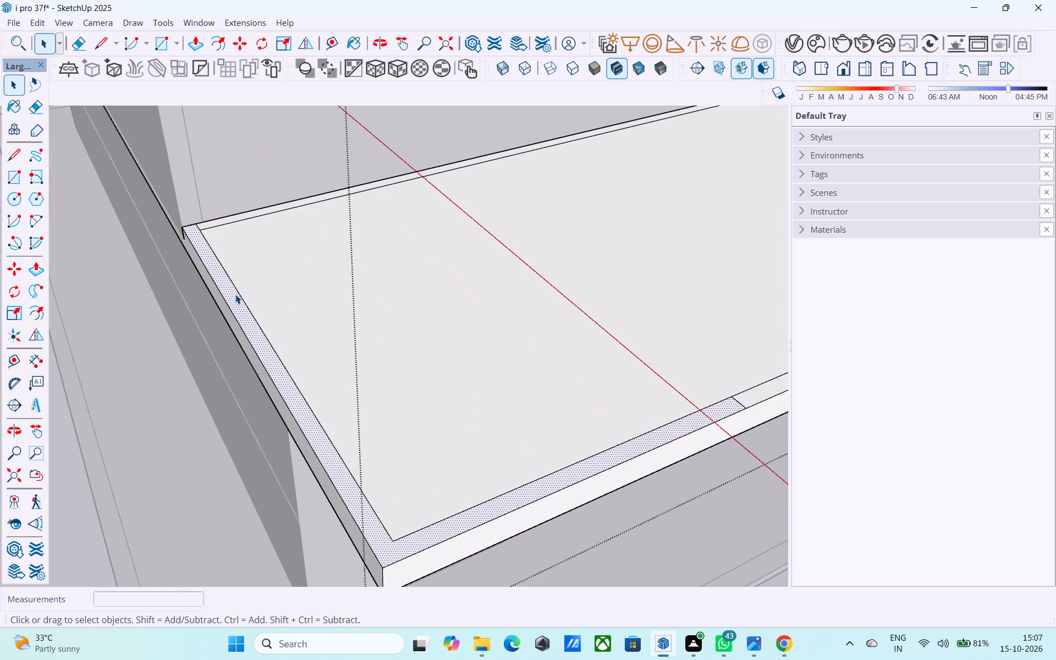
key(p)
click(235, 294)
scroll(231, 226, down, 4)
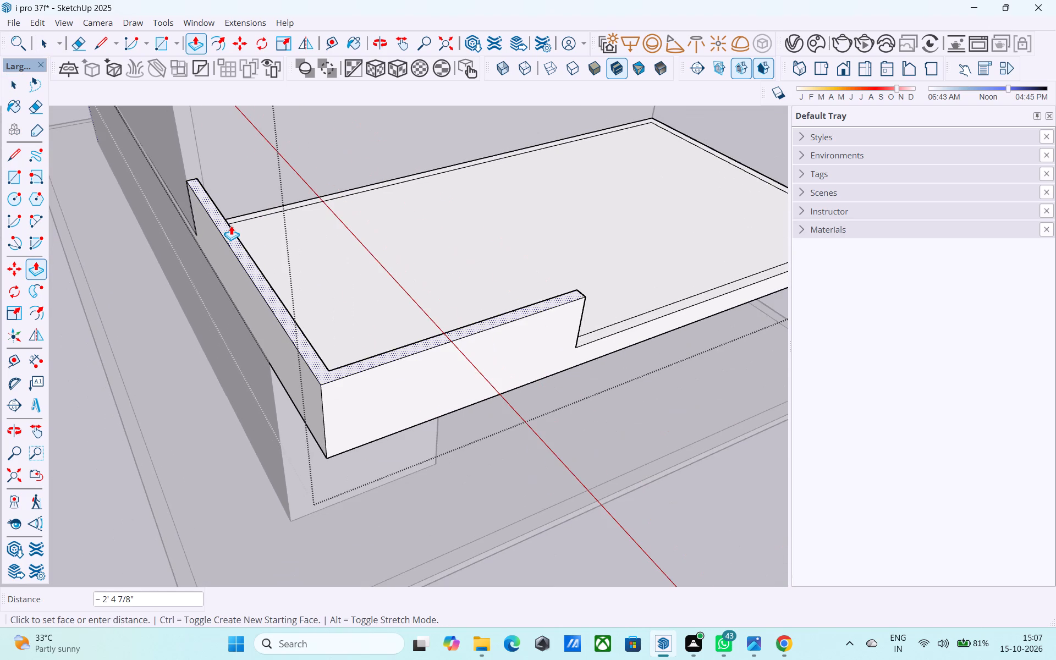
scroll(231, 227, down, 9)
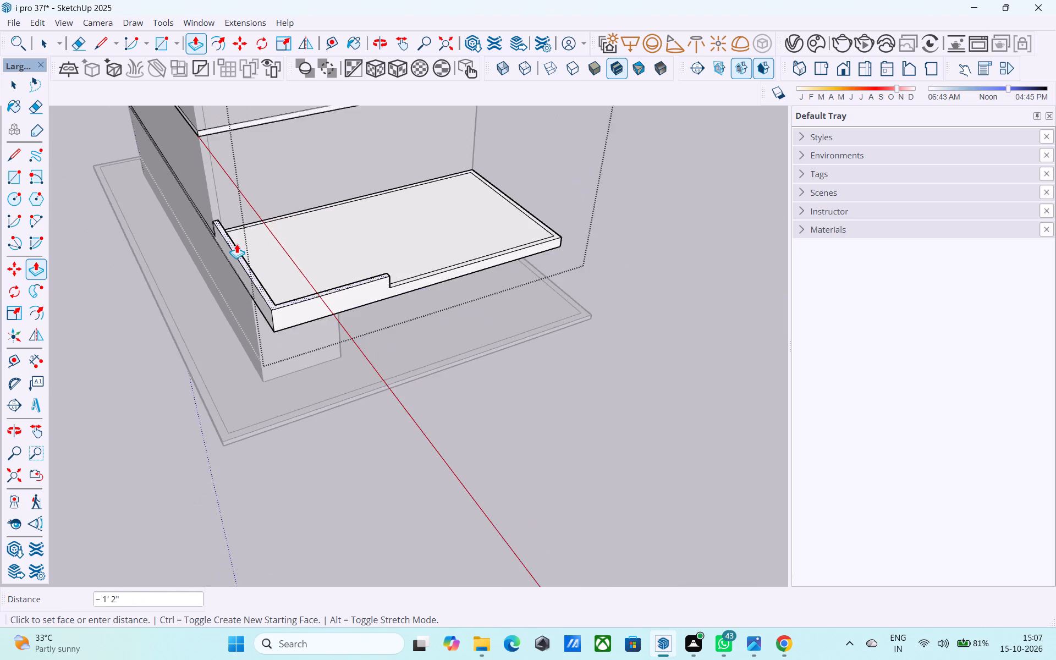
scroll(237, 244, down, 5)
shift+middle_drag(237, 249, 251, 461)
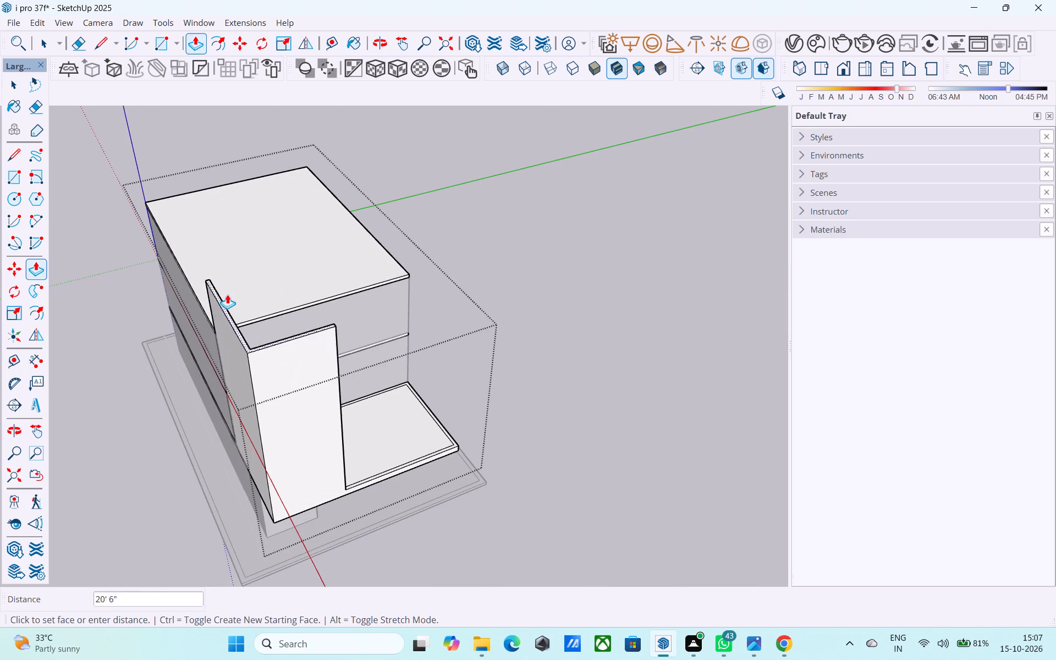
click(197, 284)
Examine the raised L-shaped wall and its junction with the roof and upper storeys from the front, side and above.
middle_drag(258, 339, 260, 333)
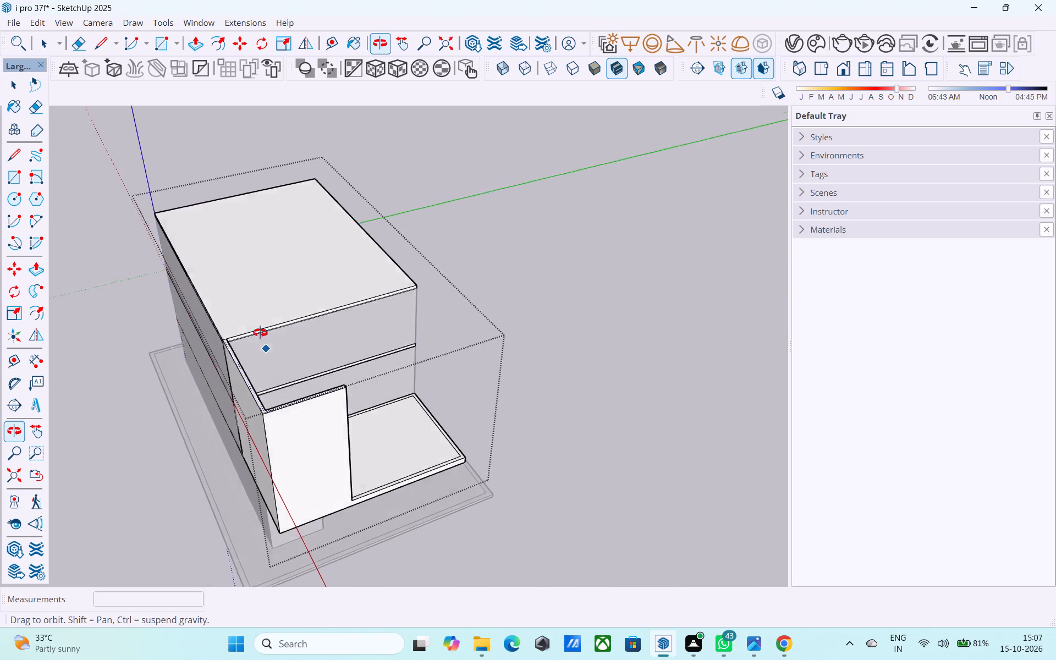
middle_drag(260, 333, 174, 179)
shift+middle_drag(257, 307, 185, 274)
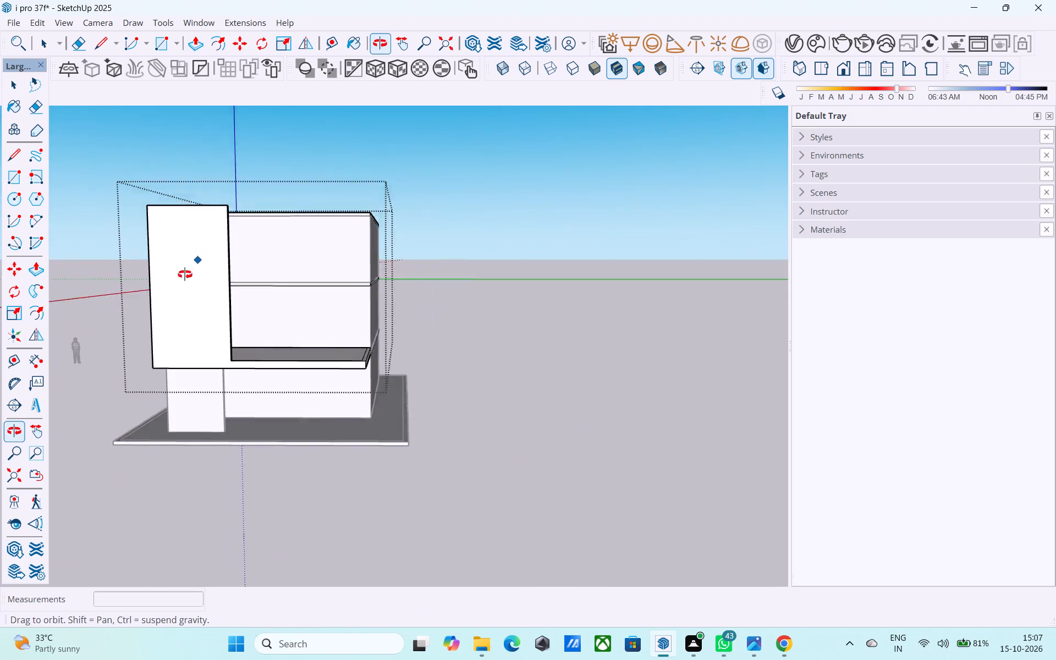
shift+middle_drag(185, 274, 109, 340)
middle_drag(207, 288, 155, 257)
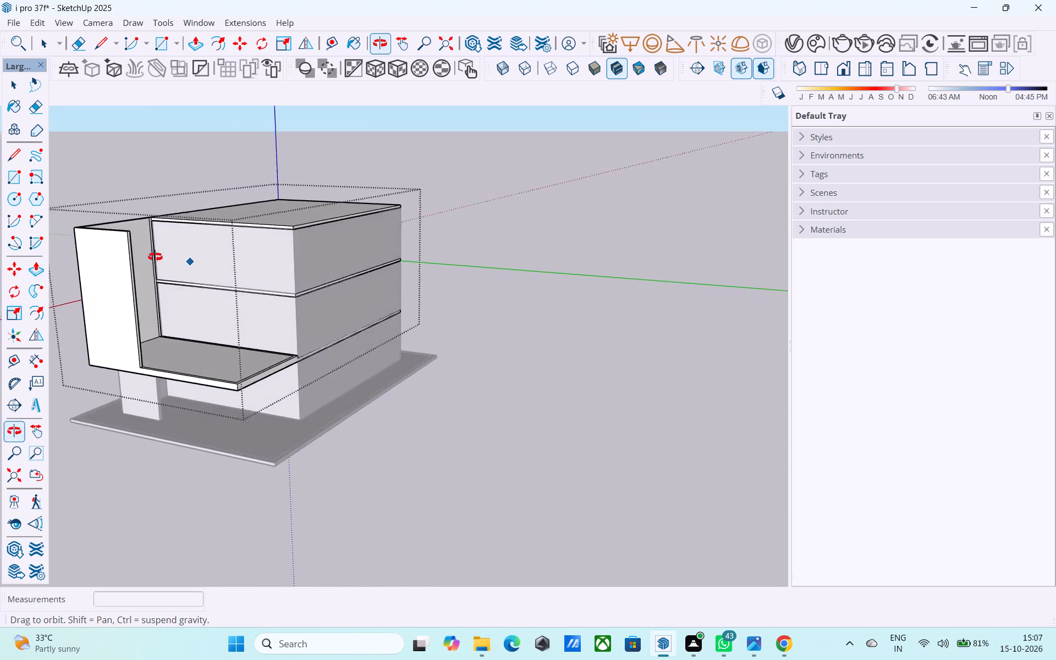
middle_drag(155, 257, 151, 251)
scroll(151, 252, up, 11)
scroll(147, 291, down, 4)
middle_drag(152, 302, 210, 289)
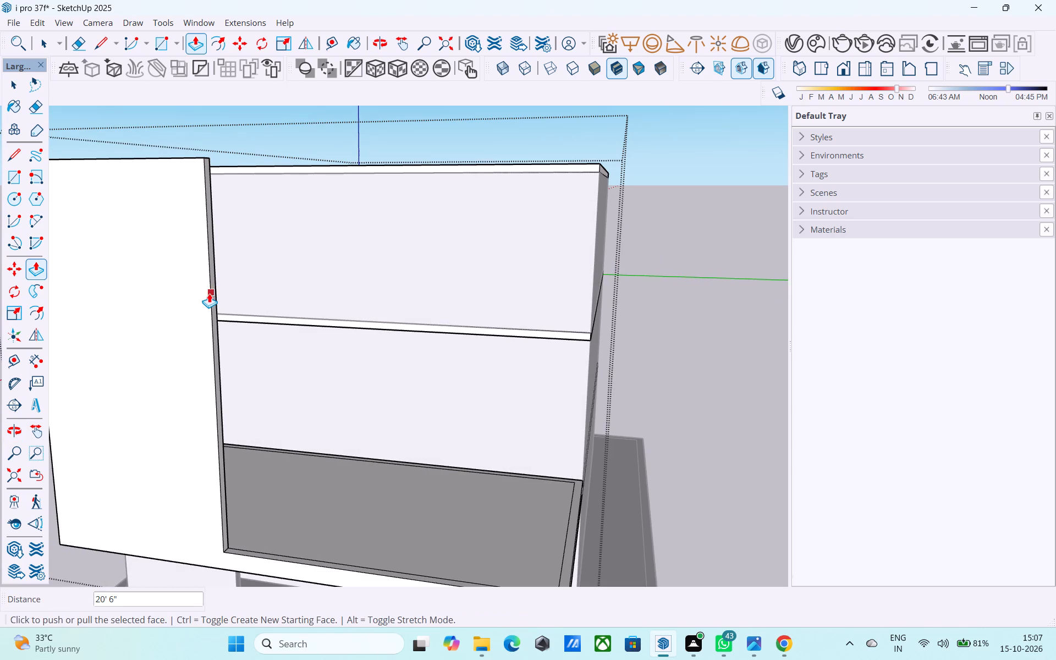
middle_drag(284, 299, 311, 355)
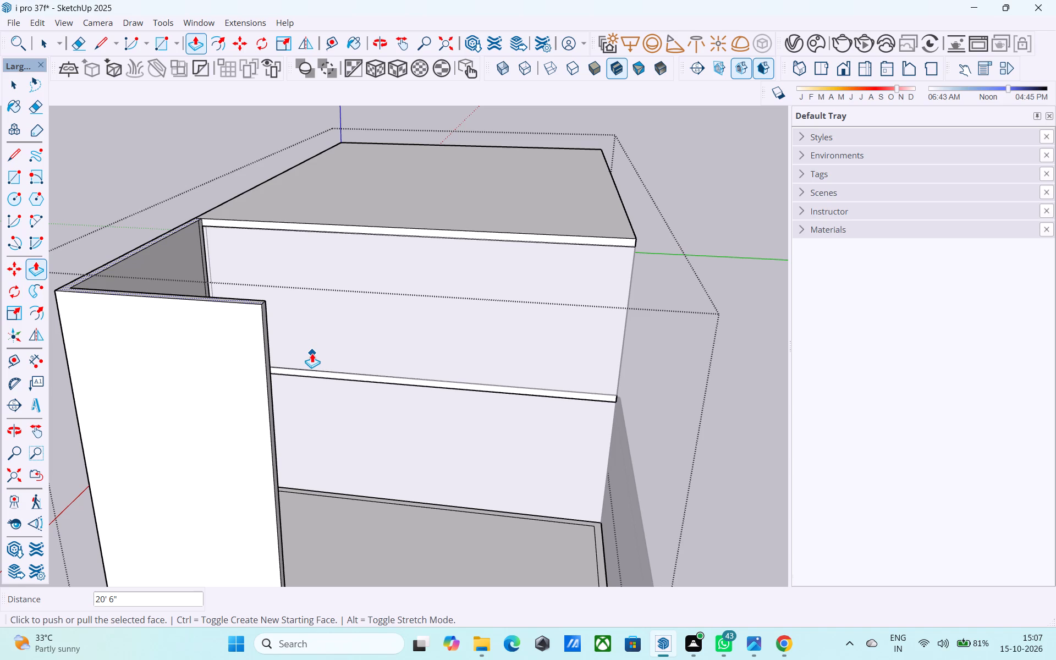
Draw a line from the L-shaped wall's free top inner corner straight back to the roof slab's front edge, closing the roof face.
key(space)
key(l)
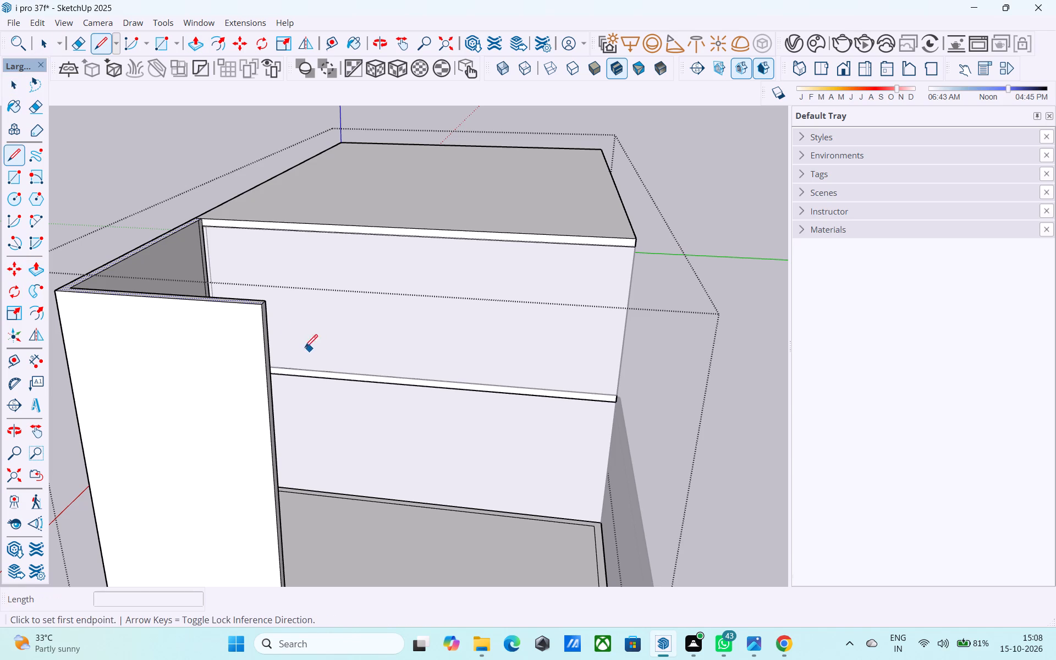
scroll(259, 313, up, 3)
click(269, 300)
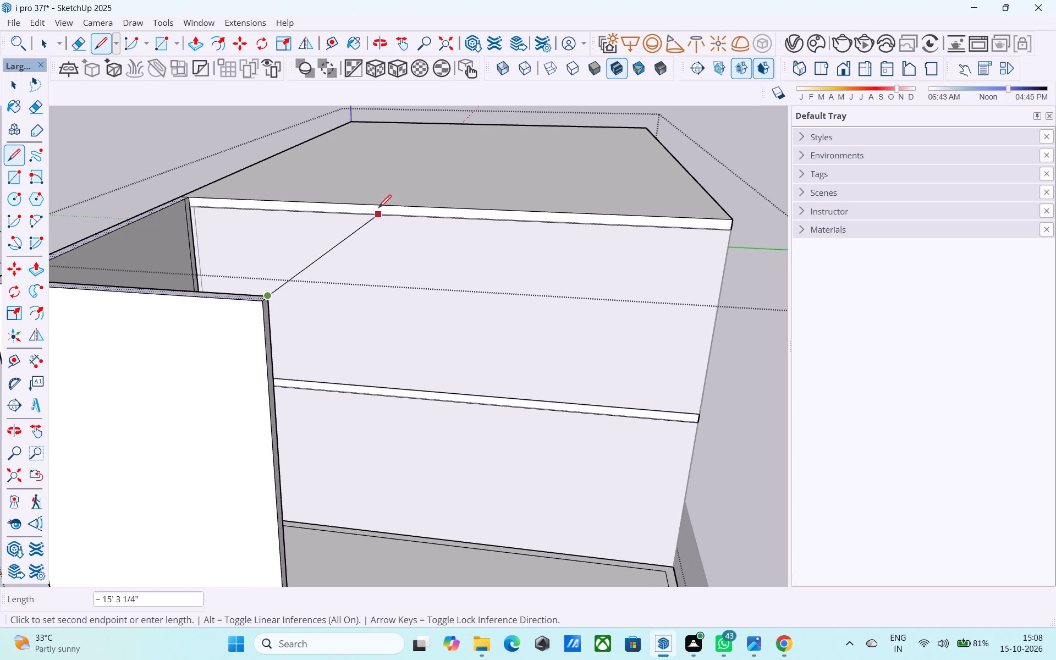
click(363, 207)
Draw a 6" vertical line across the roof slab's front edge at its inner corner with the L-shaped wall's roof.
scroll(366, 207, up, 2)
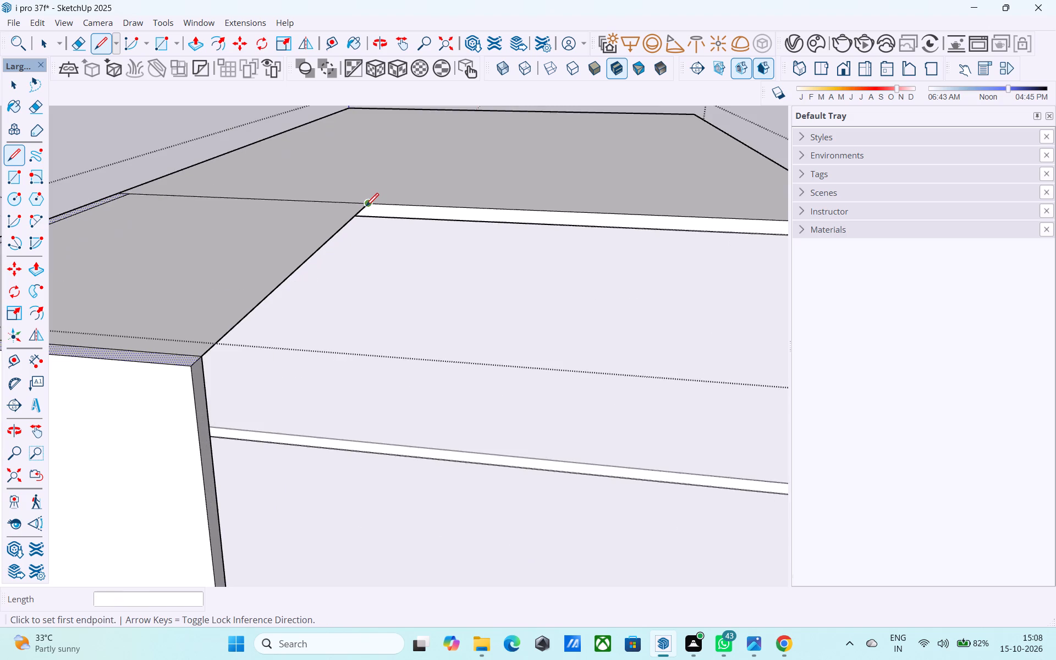
scroll(366, 207, up, 3)
click(371, 204)
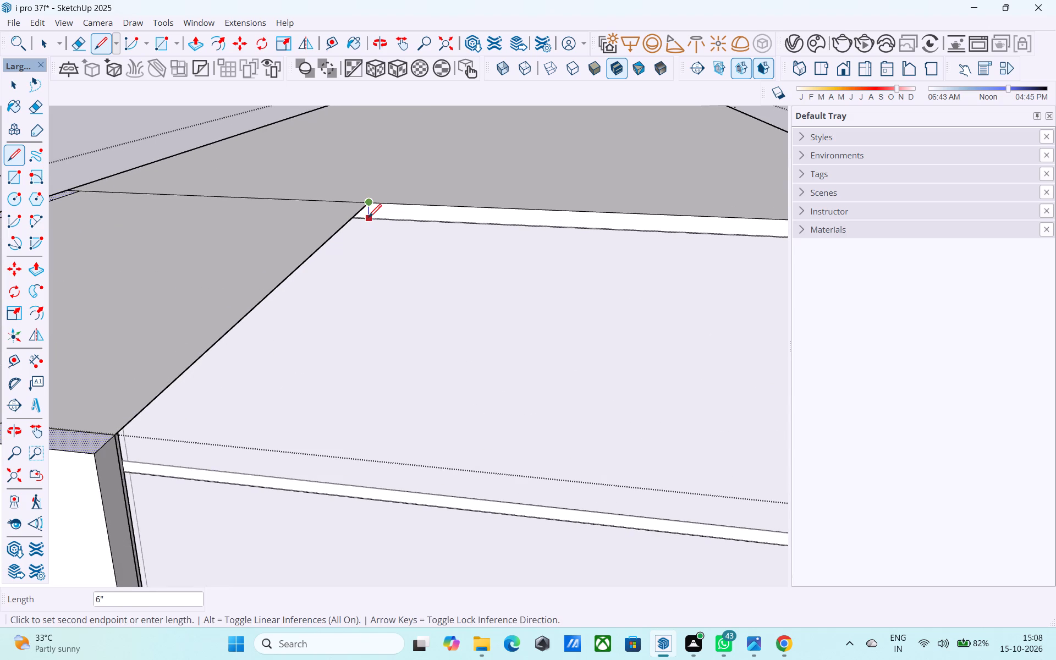
click(369, 218)
scroll(431, 218, up, 3)
Push/Pull the roof slab's separated front edge face outward 6' to form an overhang.
key(space)
click(432, 216)
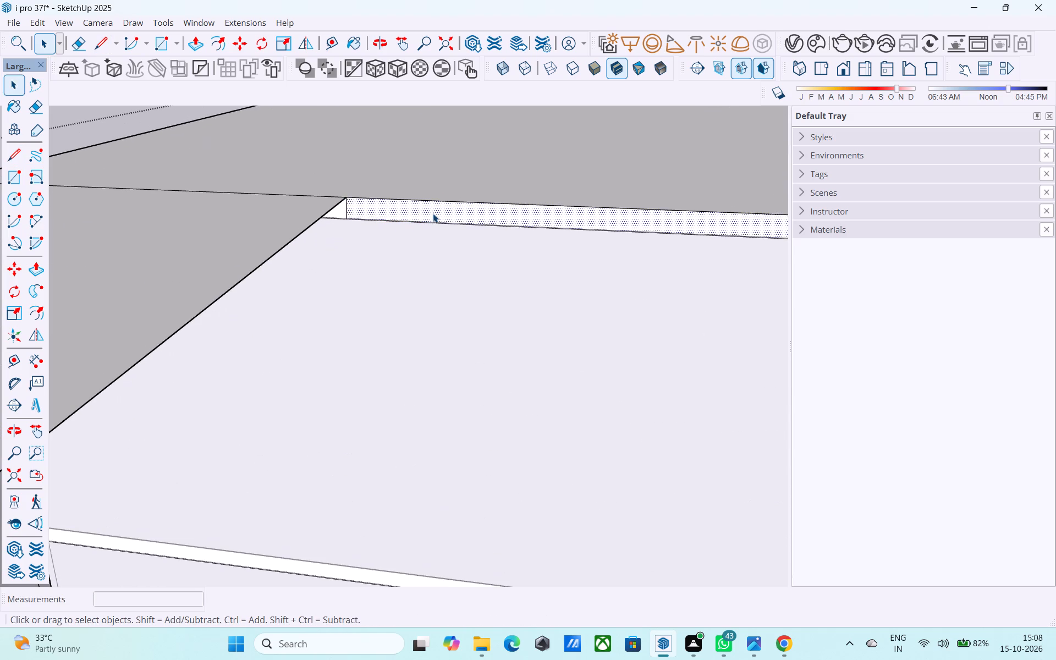
scroll(433, 213, down, 3)
middle_drag(434, 213, 391, 203)
scroll(392, 203, down, 3)
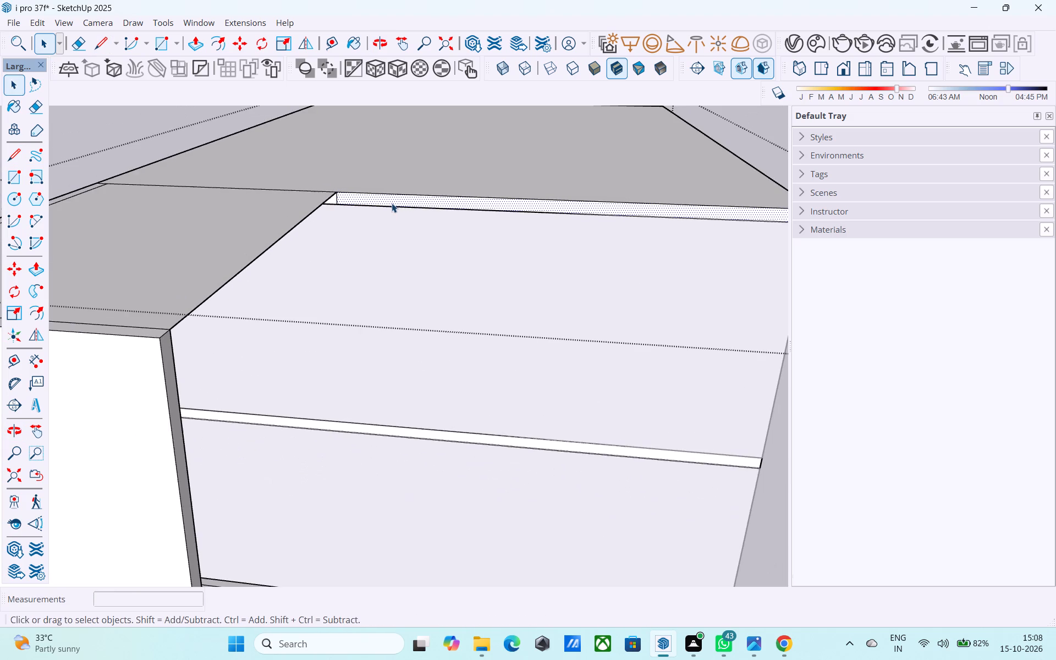
shift+middle_drag(472, 221, 368, 200)
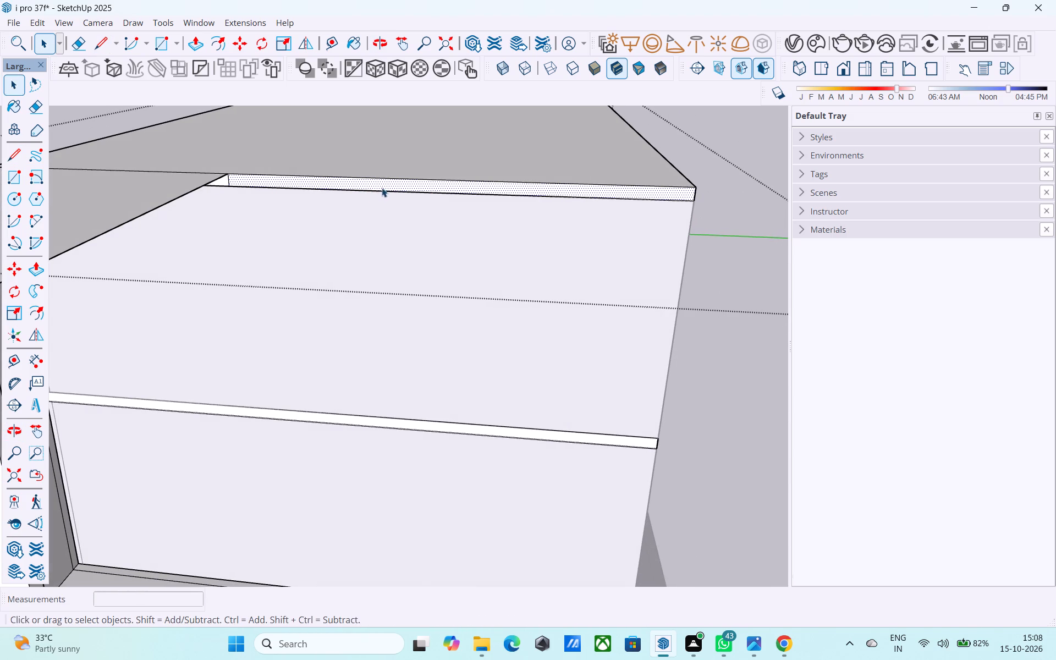
key(p)
click(384, 177)
scroll(384, 191, down, 10)
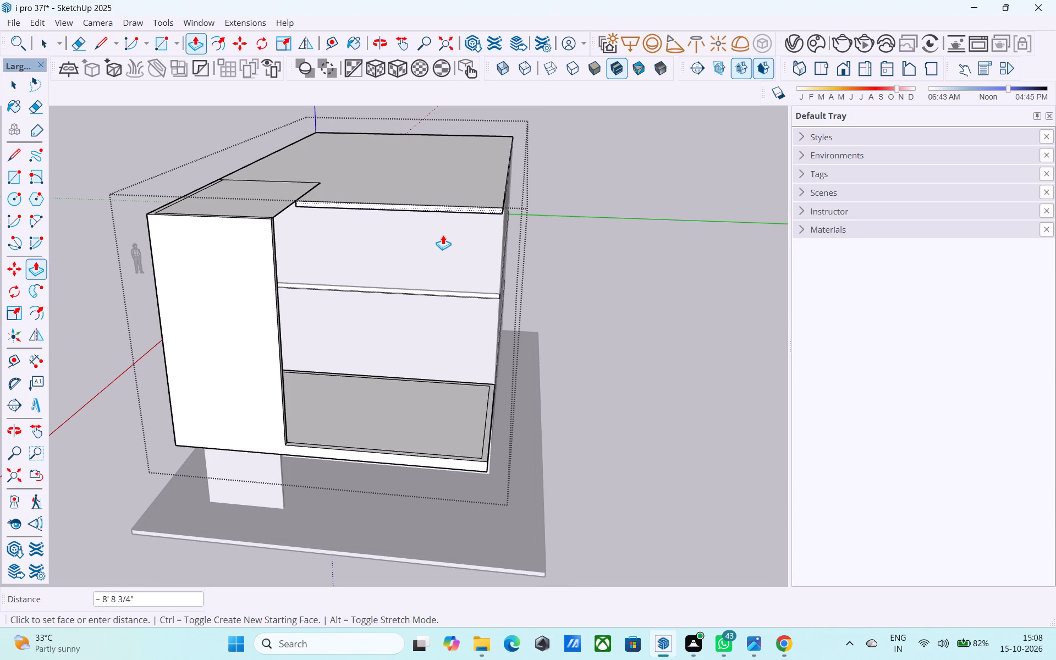
text(6')
key(Return)
scroll(443, 235, down, 1)
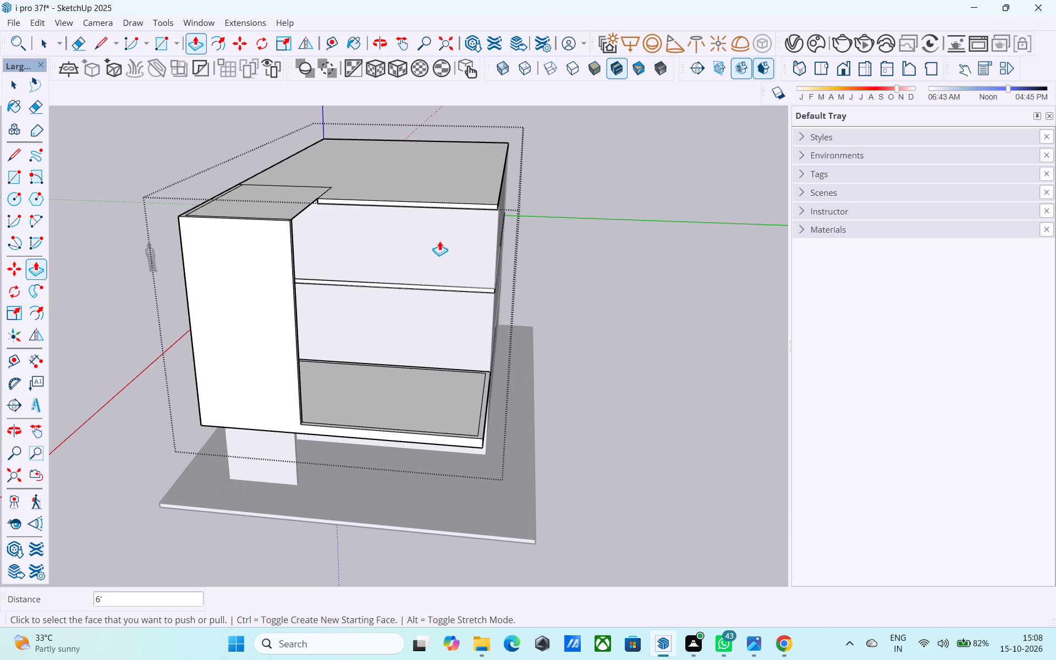
Draw a vertical line from the roof overhang's inner corner down the facade to the slab between the two upper storeys.
key(space)
scroll(413, 305, up, 3)
key(l)
middle_drag(276, 317, 246, 306)
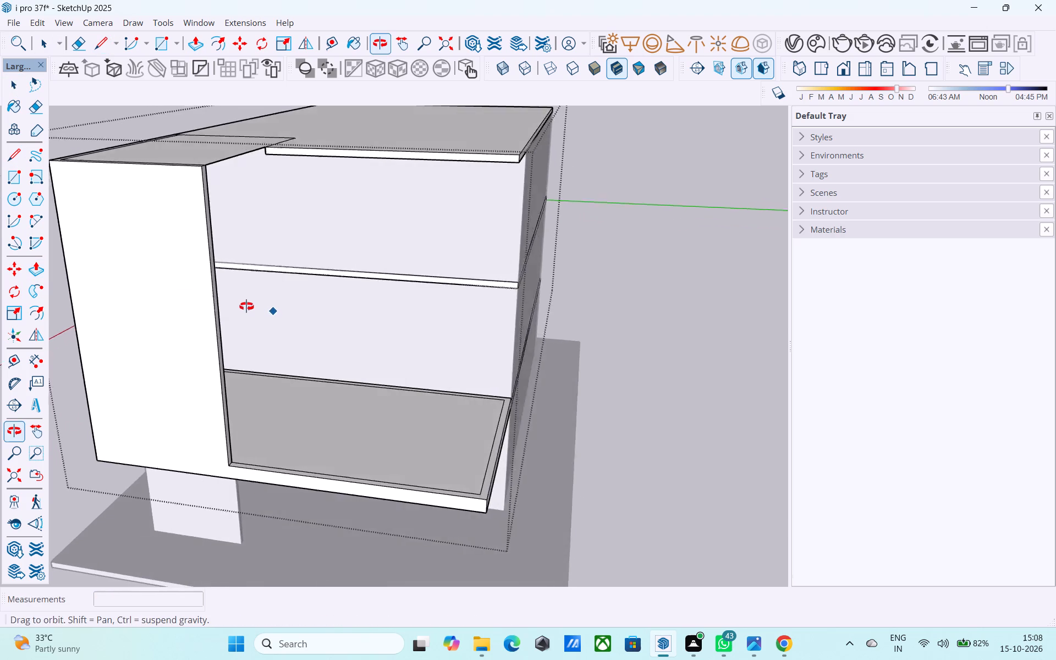
middle_drag(246, 306, 234, 295)
scroll(230, 292, up, 3)
scroll(262, 265, down, 4)
middle_drag(278, 264, 344, 149)
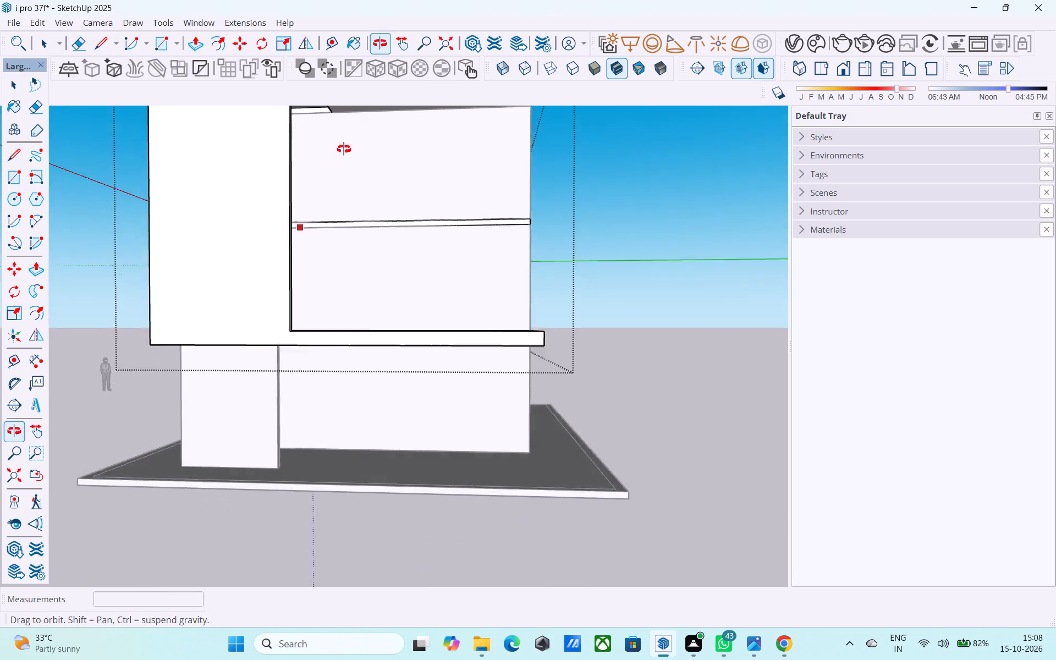
middle_drag(344, 149, 345, 147)
shift+middle_drag(337, 142, 317, 206)
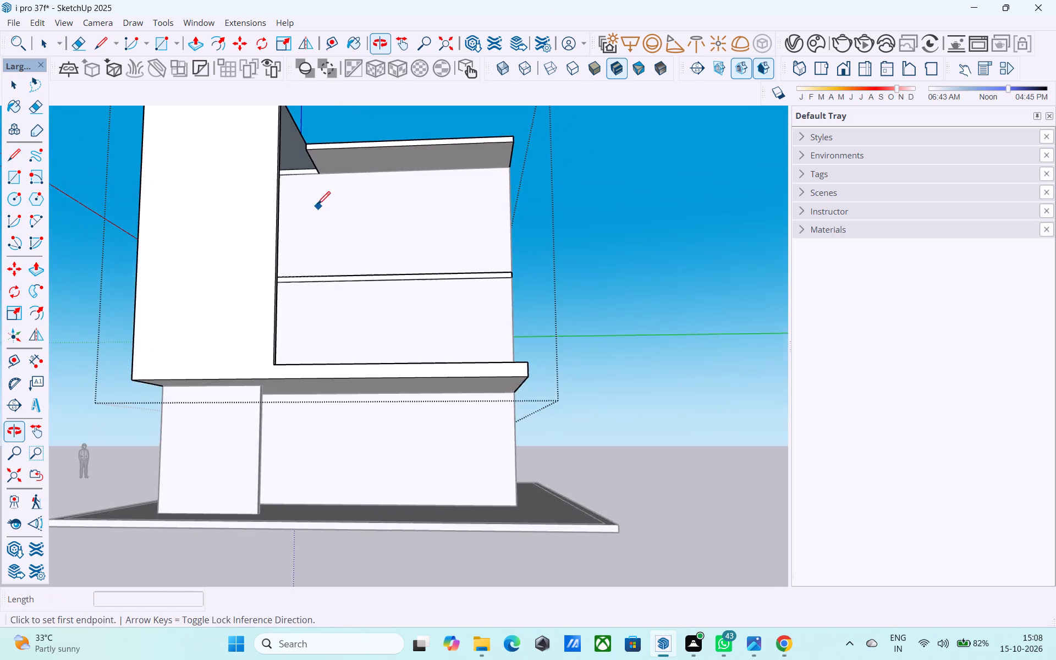
scroll(318, 174, up, 4)
click(314, 175)
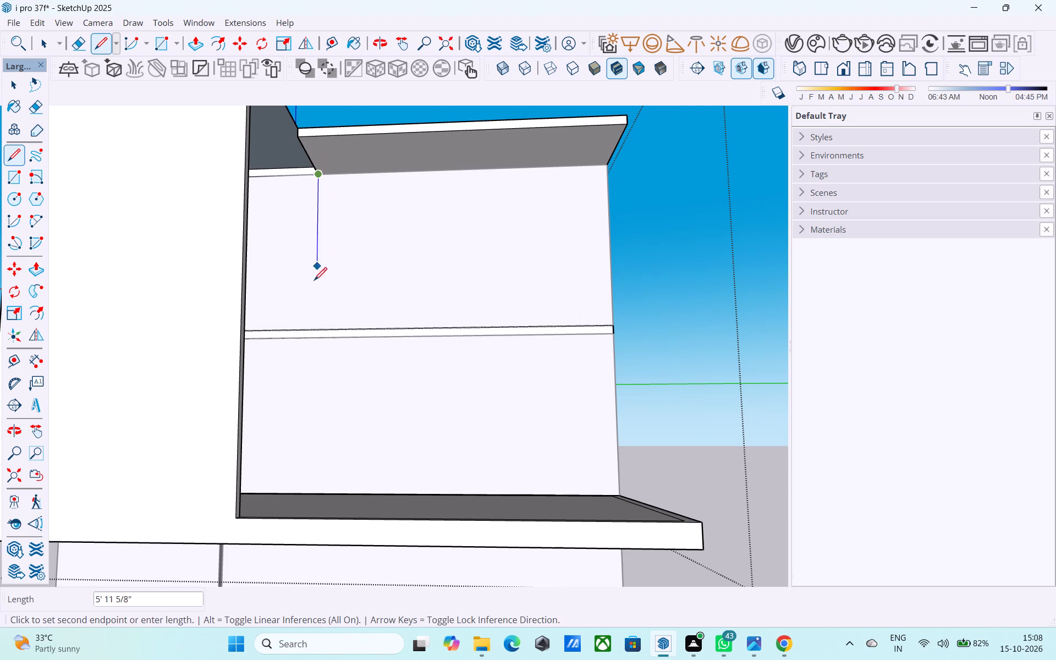
click(315, 331)
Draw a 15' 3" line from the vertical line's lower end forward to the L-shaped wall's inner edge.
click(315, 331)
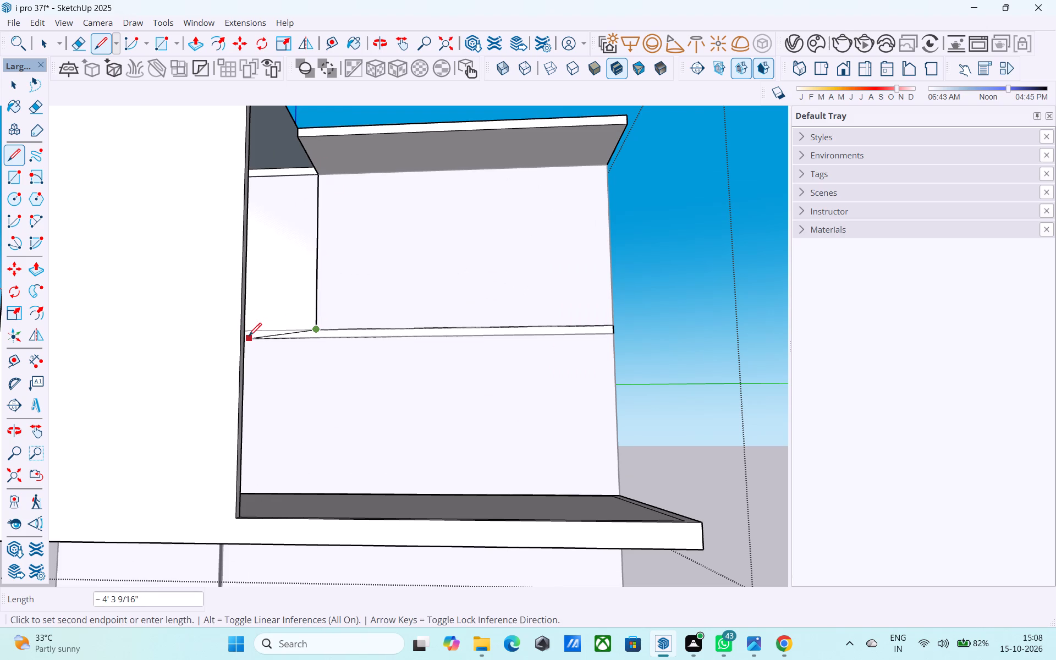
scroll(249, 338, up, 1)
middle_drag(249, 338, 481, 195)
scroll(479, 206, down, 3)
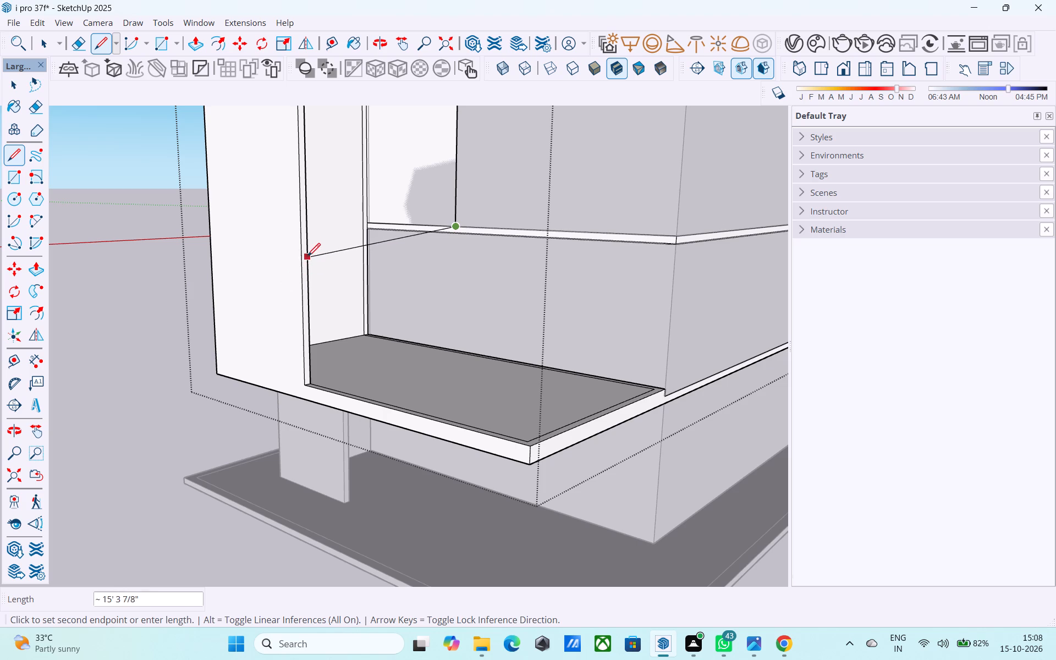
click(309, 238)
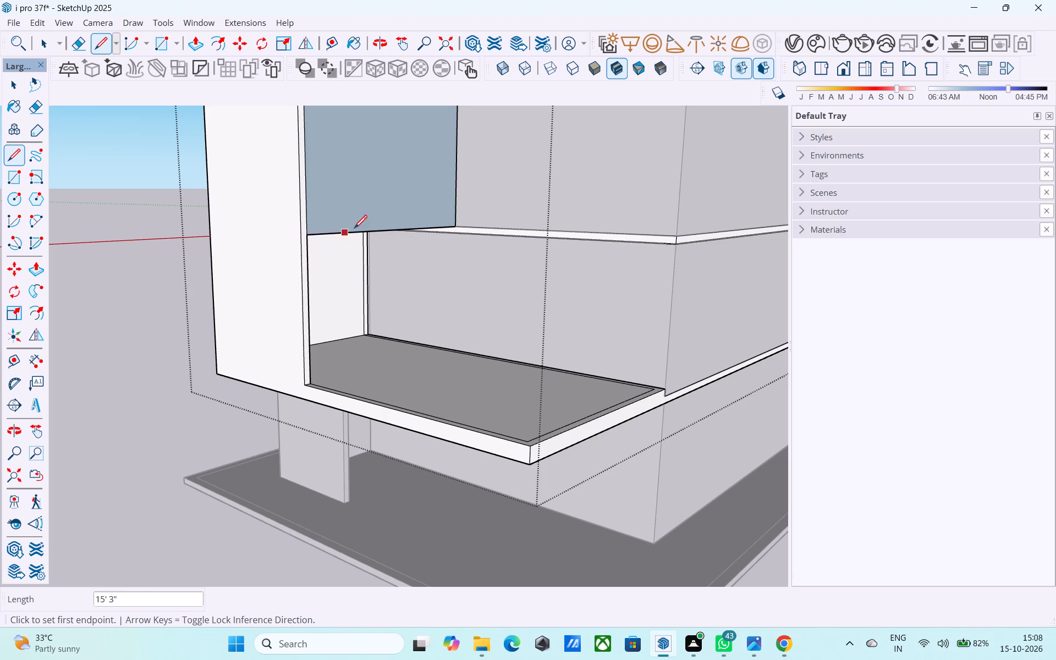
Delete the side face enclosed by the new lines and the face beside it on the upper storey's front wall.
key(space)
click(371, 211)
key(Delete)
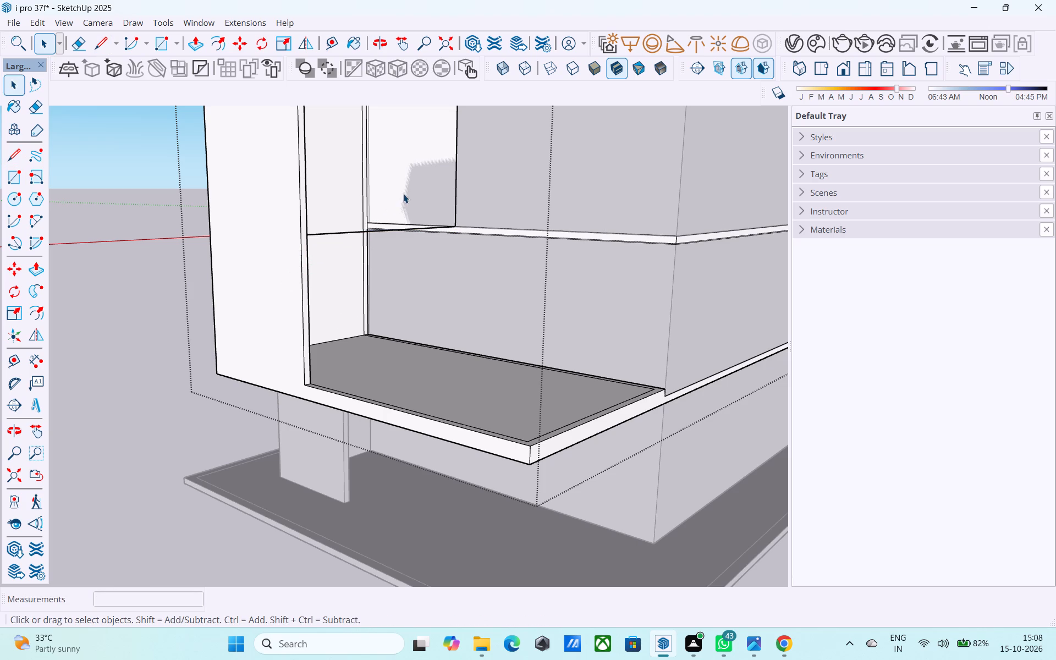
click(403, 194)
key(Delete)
Draw a short vertical line across the middle slab's front edge, in line with the roof overhang's inner end.
shift+middle_drag(521, 255, 514, 236)
key(l)
scroll(490, 243, up, 2)
scroll(419, 222, up, 5)
click(421, 202)
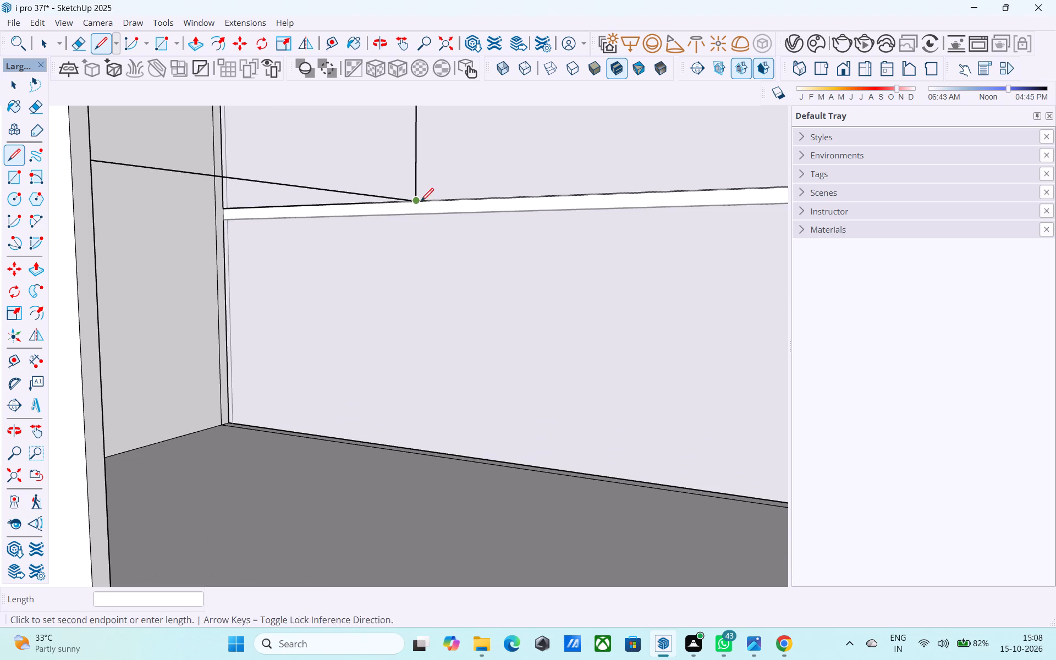
click(423, 216)
scroll(425, 211, down, 4)
Push/Pull the middle slab's separated front edge face outward 6', matching the roof overhang.
key(space)
double_click(448, 211)
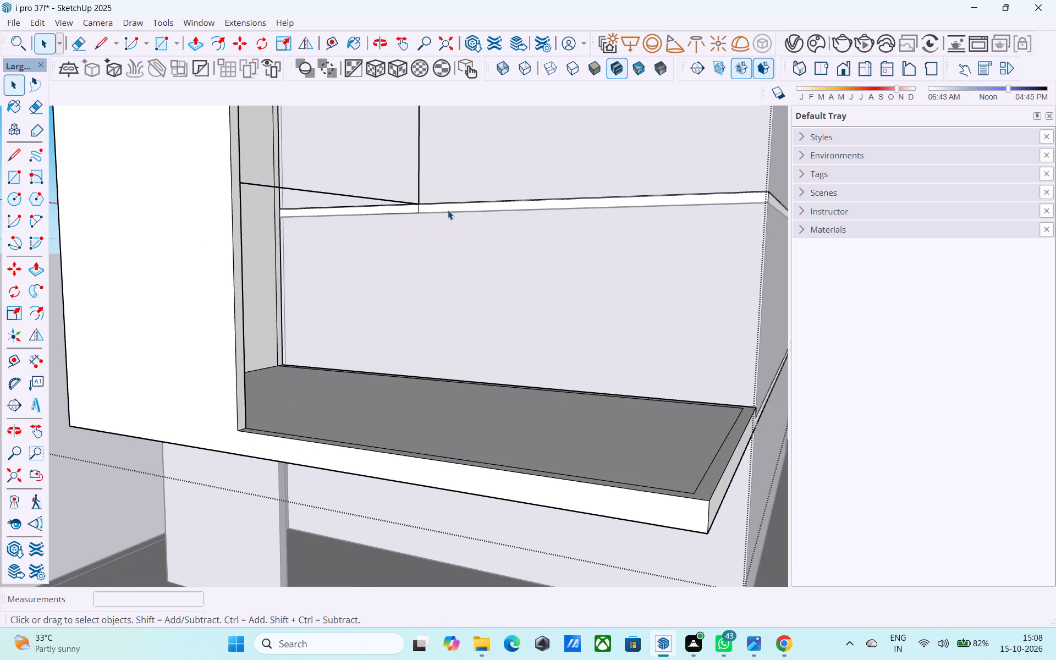
click(454, 209)
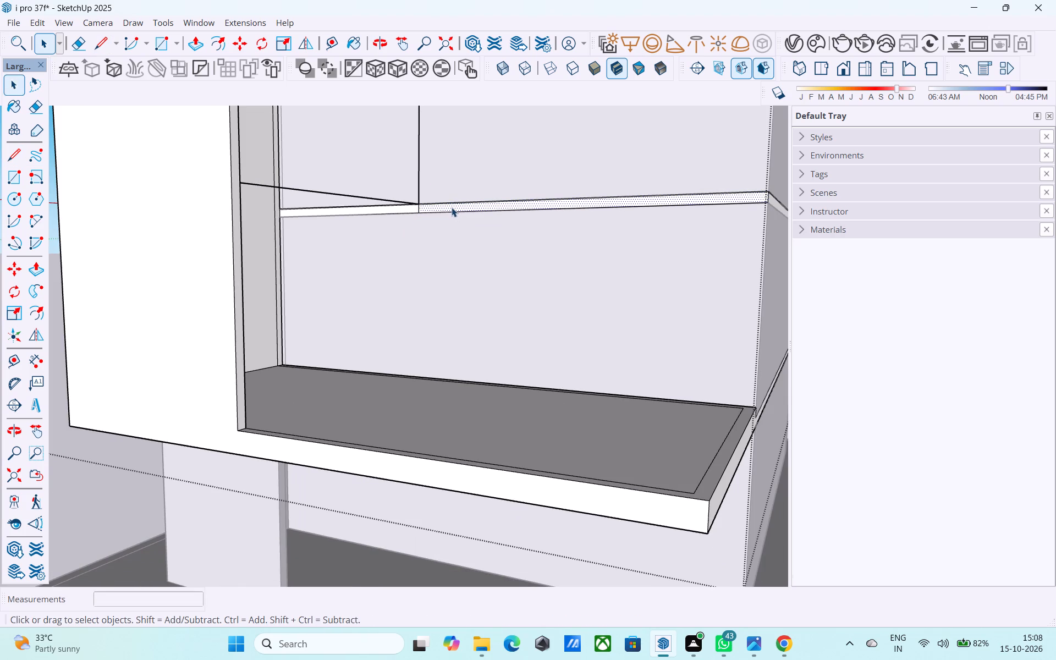
key(p)
click(452, 207)
scroll(449, 212, down, 7)
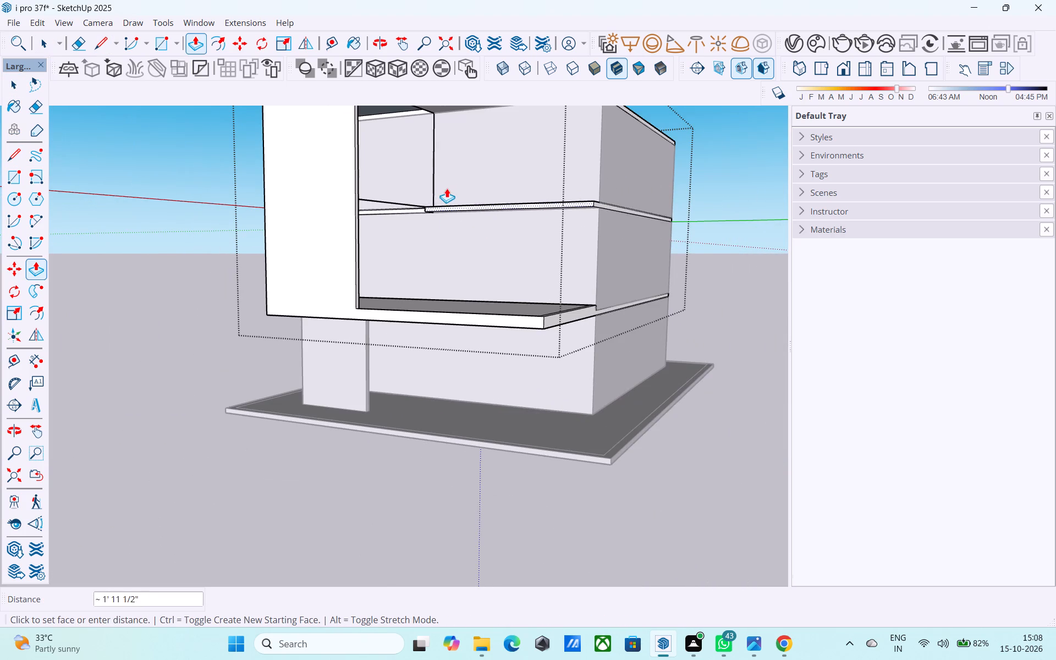
scroll(448, 189, down, 1)
middle_drag(448, 190, 538, 284)
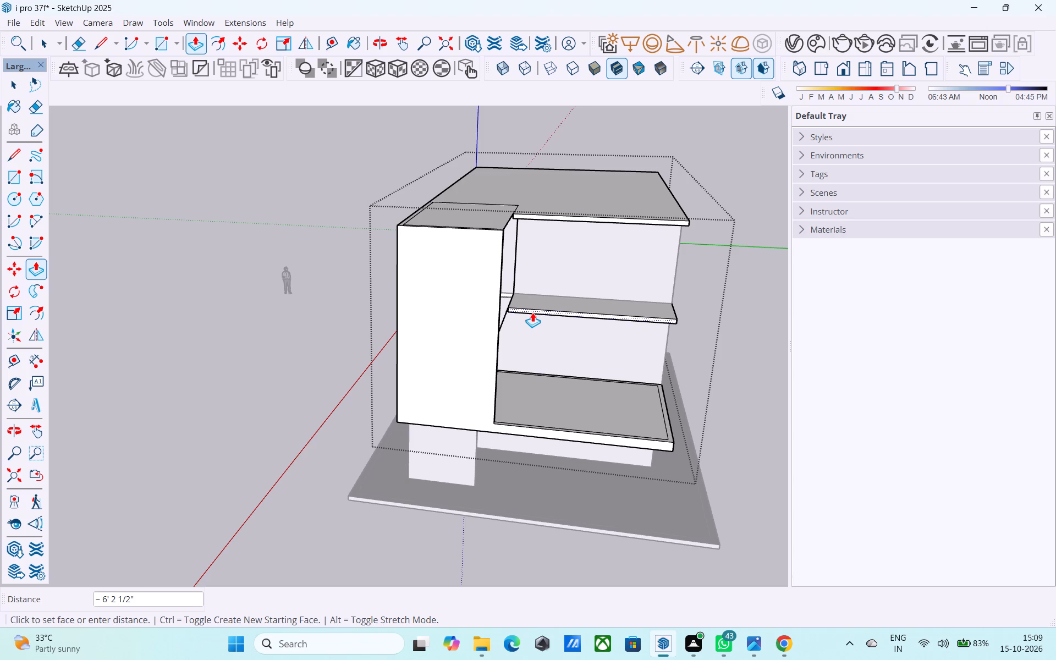
text(6')
key(Return)
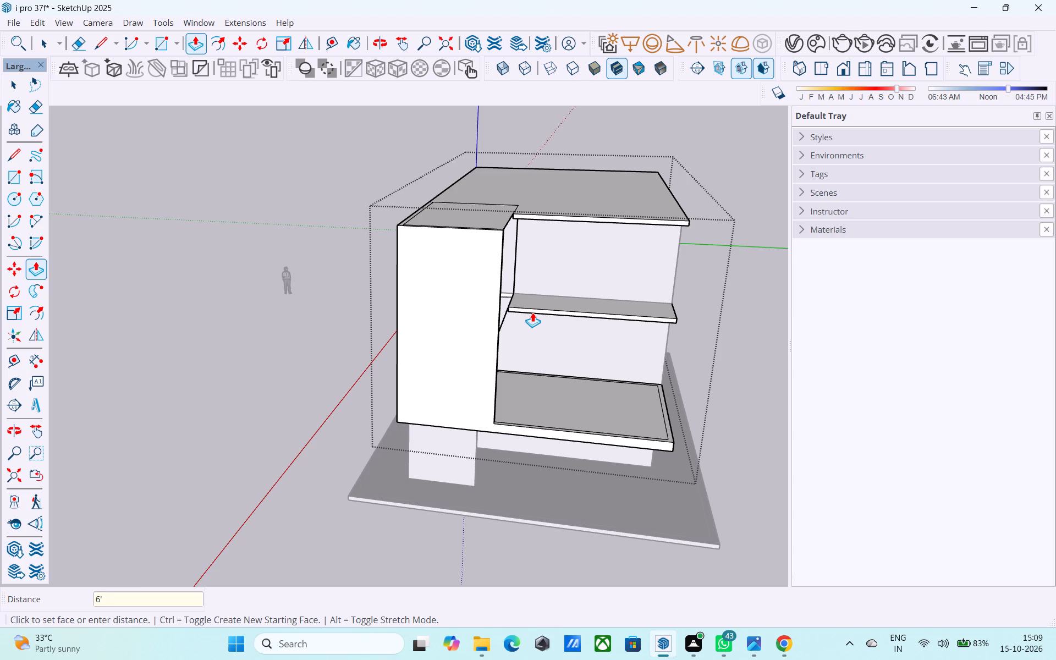
Examine the projecting roof and middle slabs from the front, side and above.
middle_drag(532, 312, 508, 320)
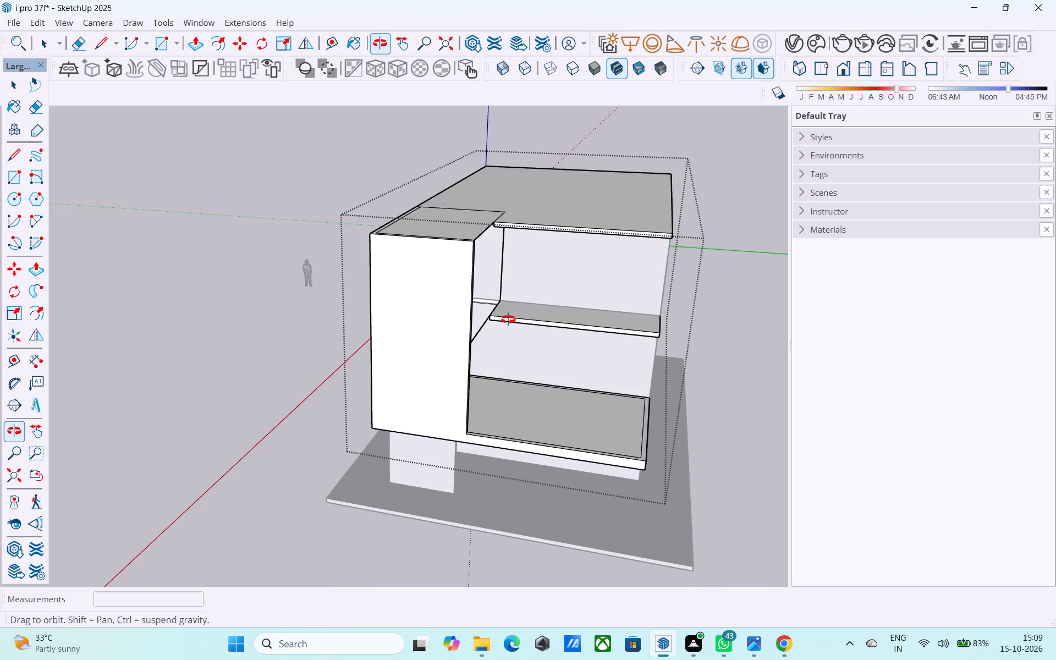
middle_drag(508, 320, 507, 320)
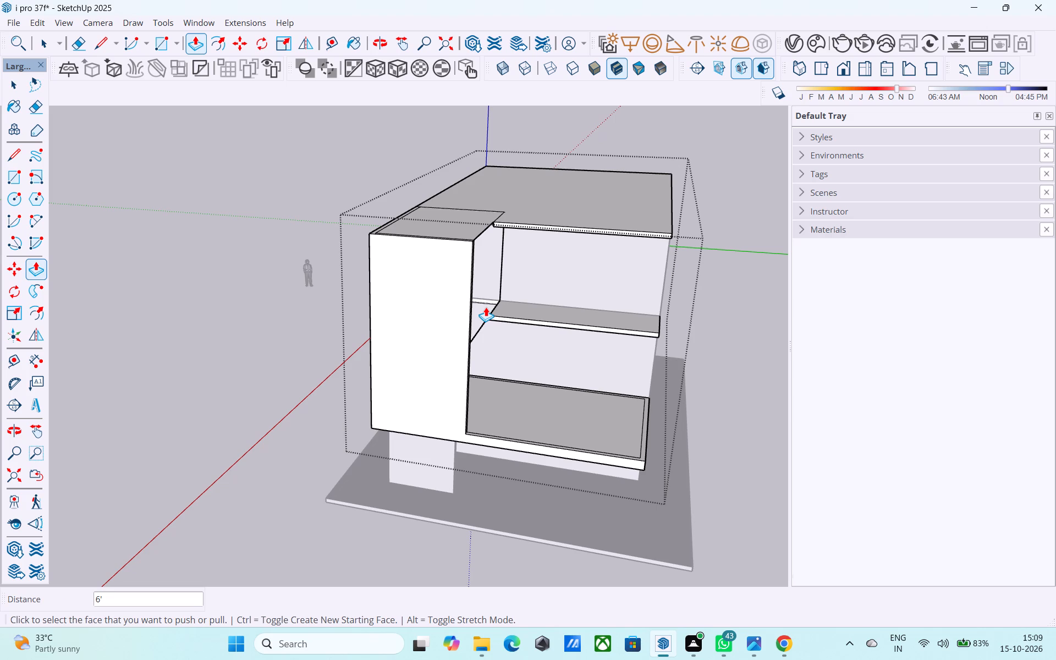
scroll(454, 307, down, 6)
middle_drag(457, 332, 271, 282)
scroll(402, 235, up, 3)
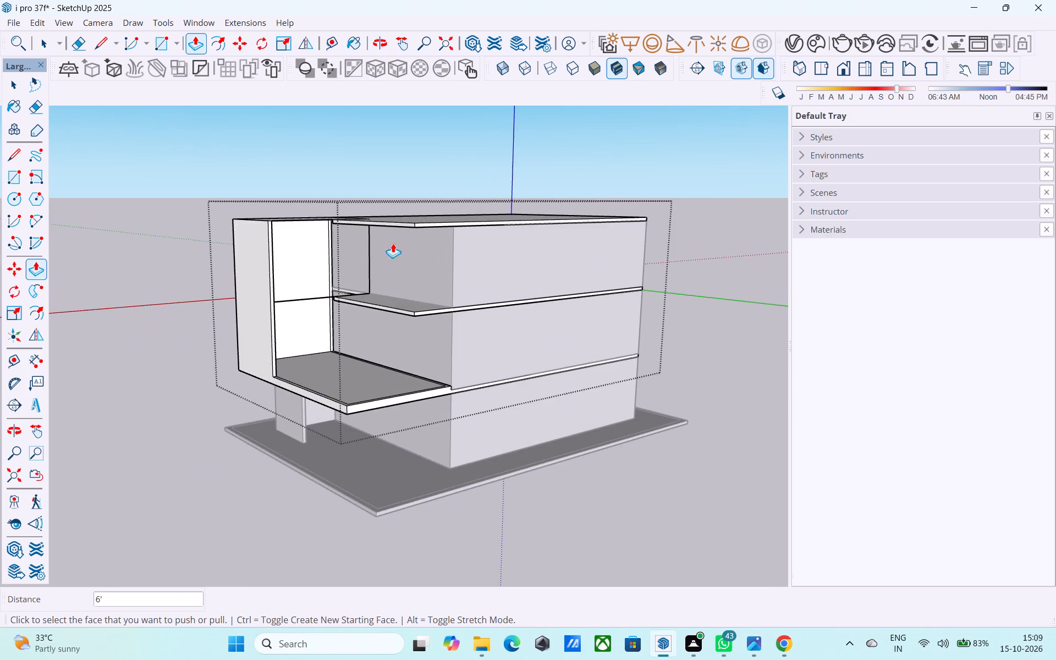
middle_drag(369, 265, 335, 254)
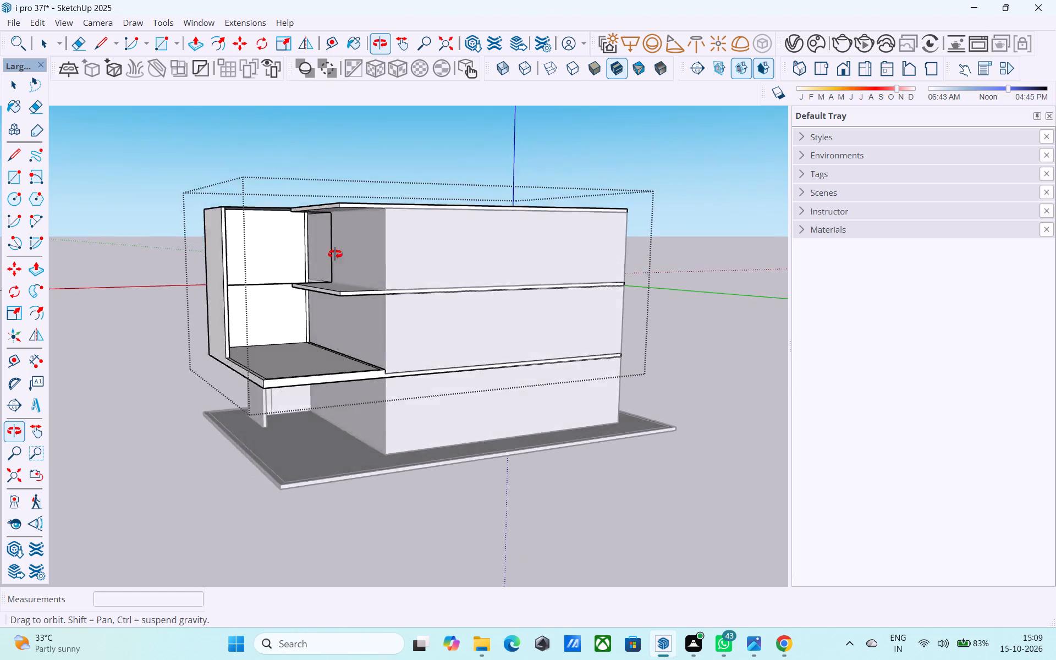
middle_drag(335, 254, 514, 338)
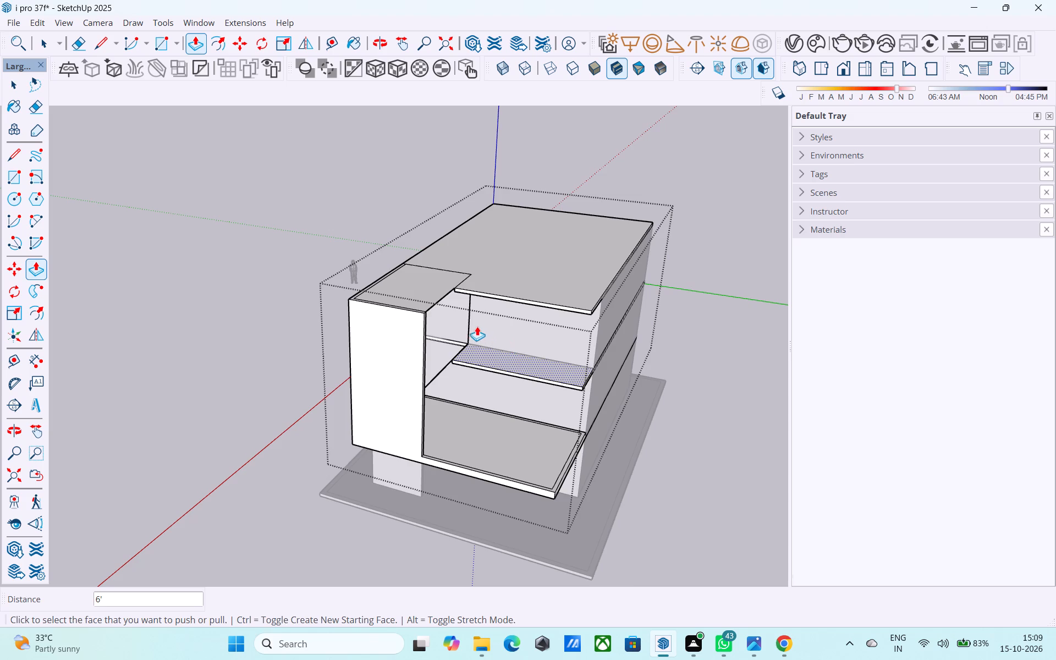
Erase the leftover line running to the L-shaped wall and the vertical line on the upper storey's front wall.
middle_drag(476, 322, 469, 283)
scroll(457, 311, up, 1)
middle_drag(455, 311, 351, 351)
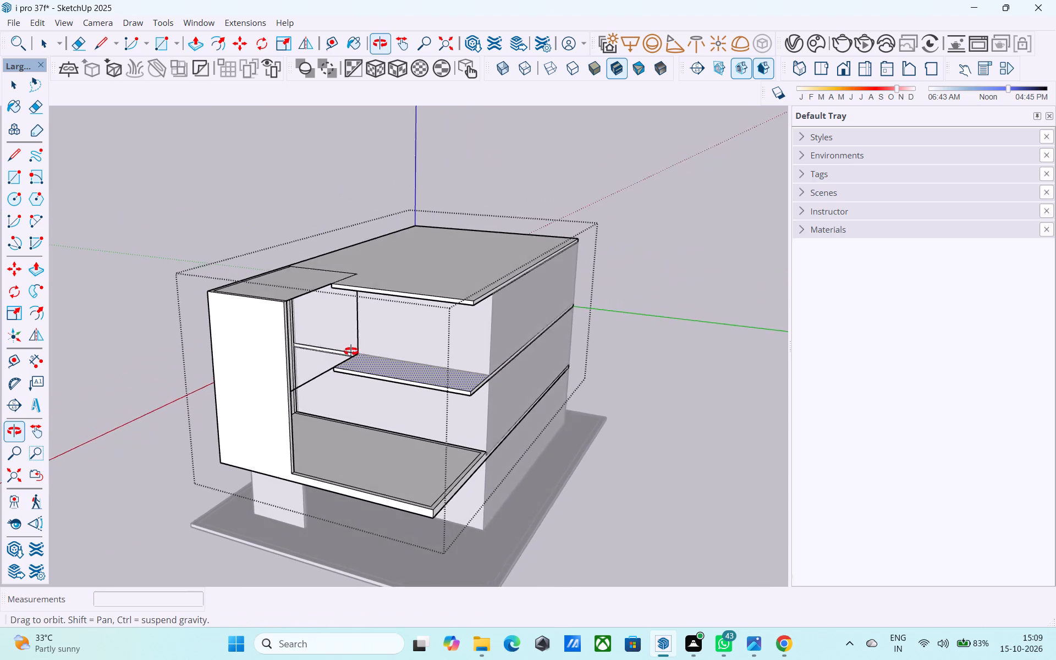
middle_drag(351, 351, 356, 353)
scroll(339, 367, up, 1)
middle_drag(339, 366, 371, 356)
scroll(369, 358, up, 3)
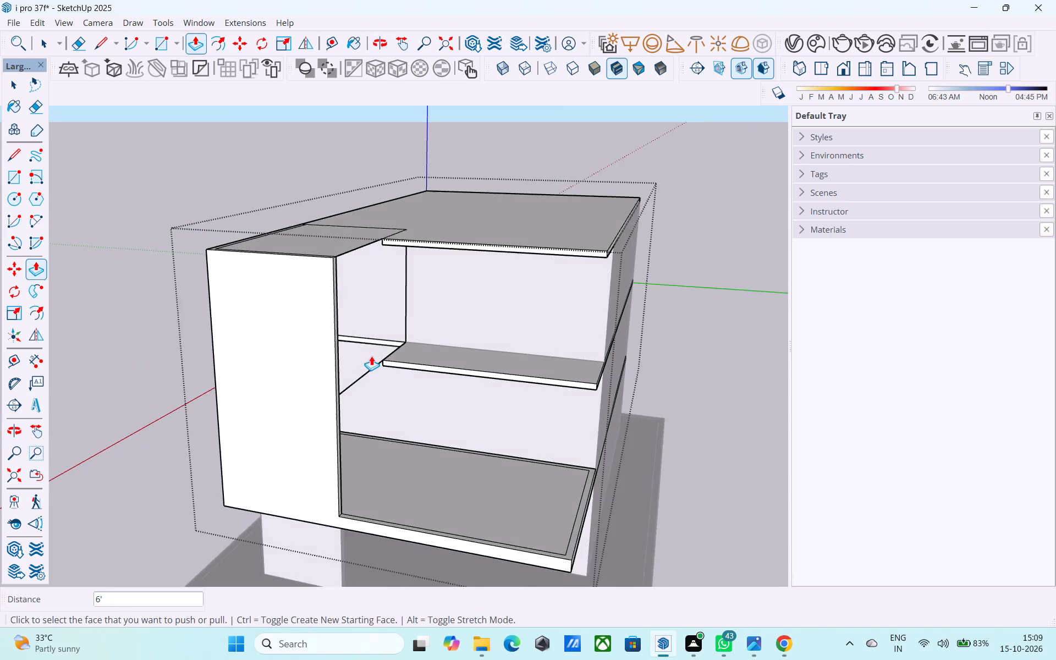
scroll(371, 356, up, 5)
scroll(393, 377, down, 4)
key(space)
middle_drag(392, 377, 355, 377)
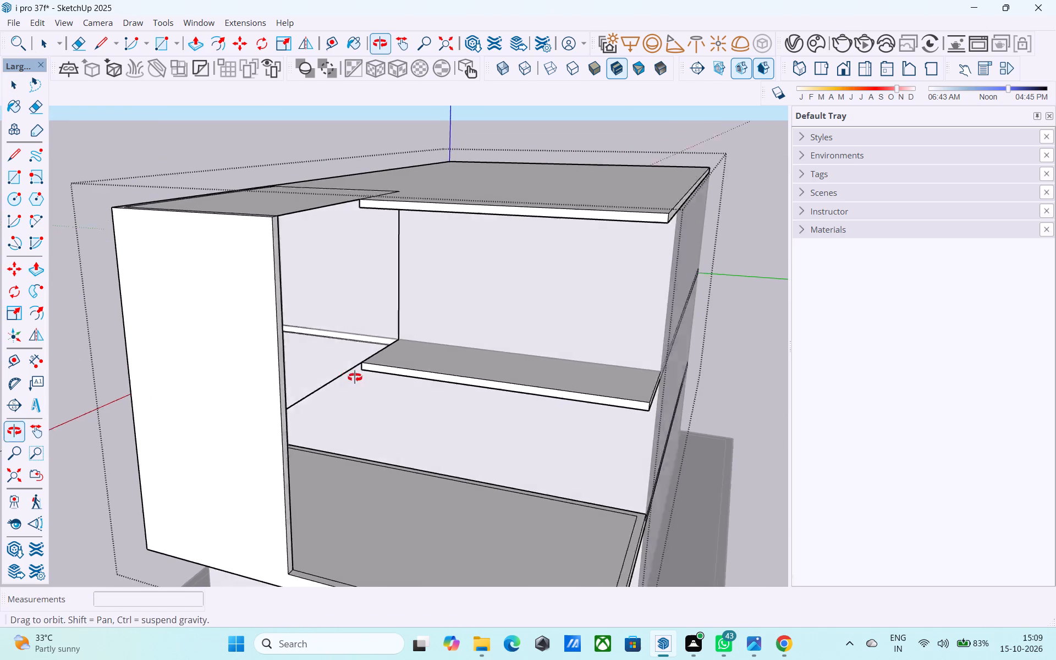
middle_drag(355, 377, 342, 394)
key(e)
click(304, 397)
drag(373, 326, 381, 326)
Examine the cleaned-up front openings and both overhangs beside the L-shaped wall from the front and side.
middle_drag(382, 328, 464, 251)
scroll(468, 244, down, 4)
shift+middle_drag(475, 257, 421, 332)
middle_click(421, 332)
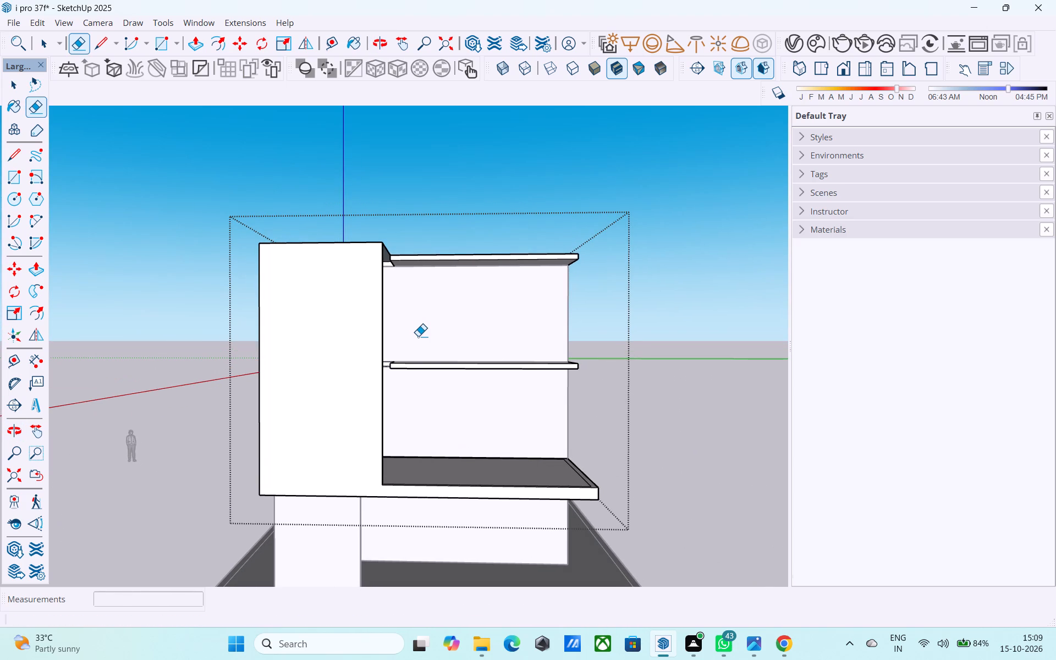
scroll(398, 365, up, 3)
middle_drag(428, 367, 298, 386)
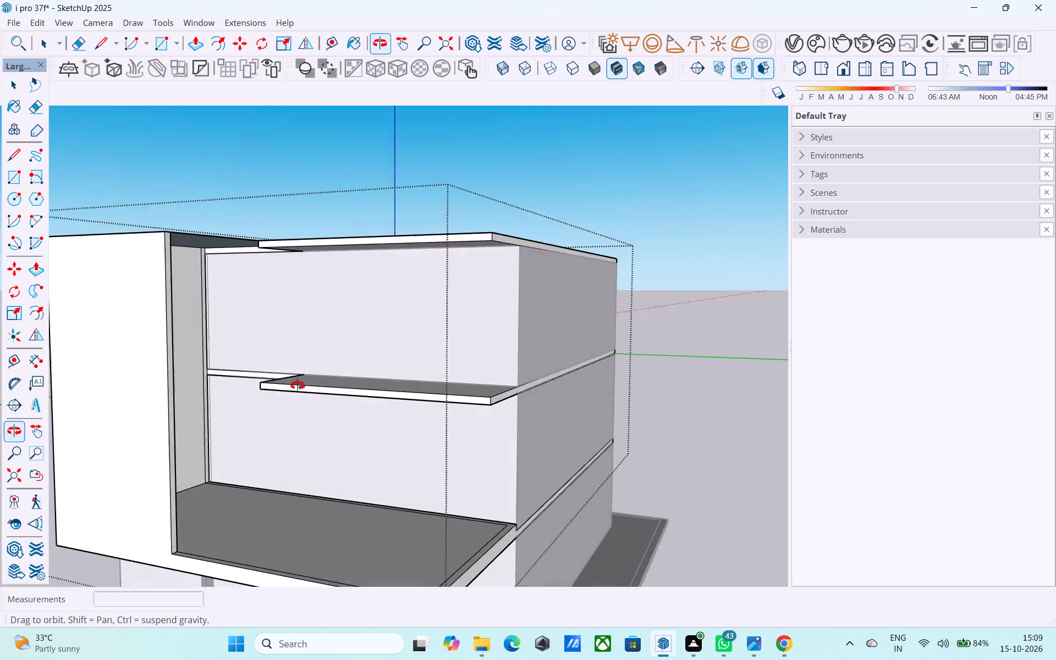
middle_drag(298, 386, 298, 385)
scroll(299, 384, up, 1)
scroll(304, 382, down, 3)
scroll(405, 361, up, 2)
scroll(406, 359, down, 3)
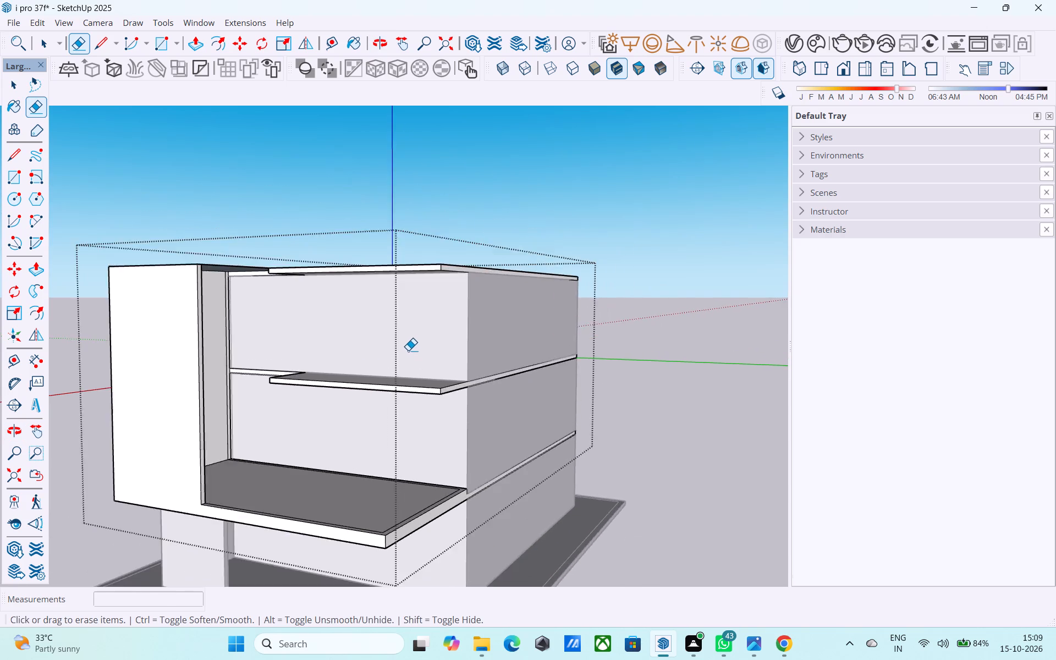
scroll(408, 350, down, 4)
Leave the slab group's editing mode.
click(613, 313)
key(space)
click(611, 312)
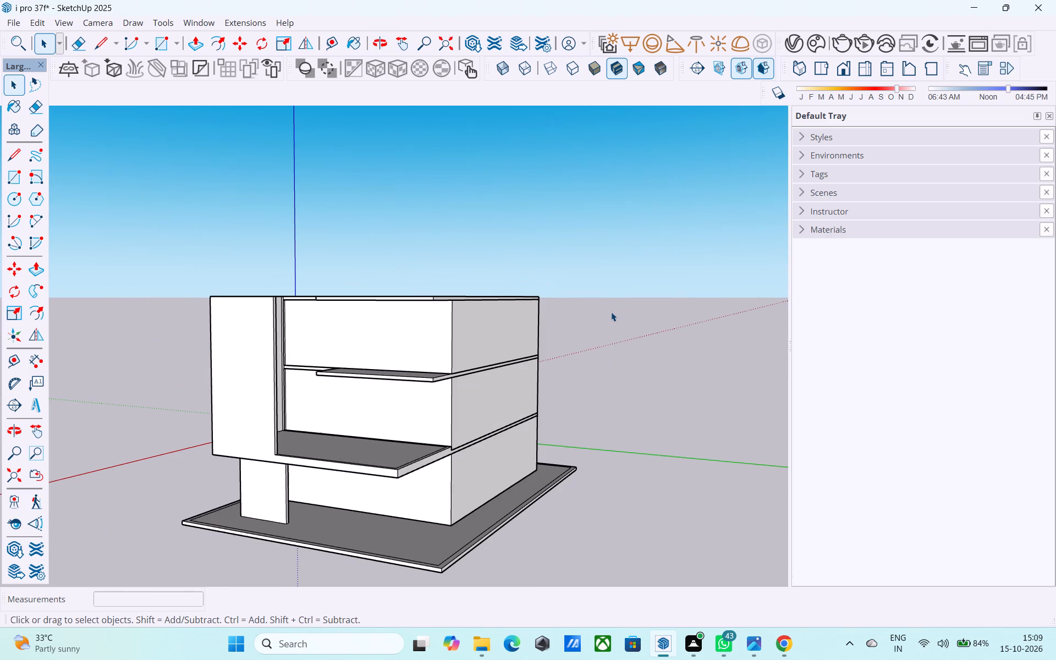
Examine the whole house from the side and from a low front angle.
middle_drag(384, 367, 220, 383)
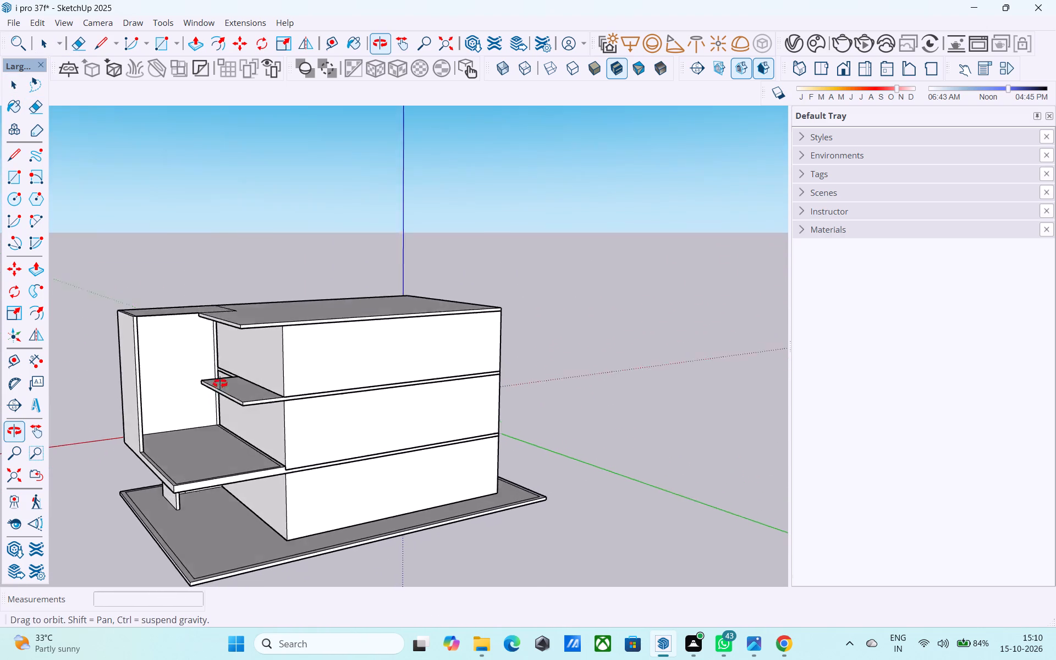
middle_drag(220, 383, 277, 354)
middle_drag(280, 438, 353, 407)
scroll(386, 404, down, 4)
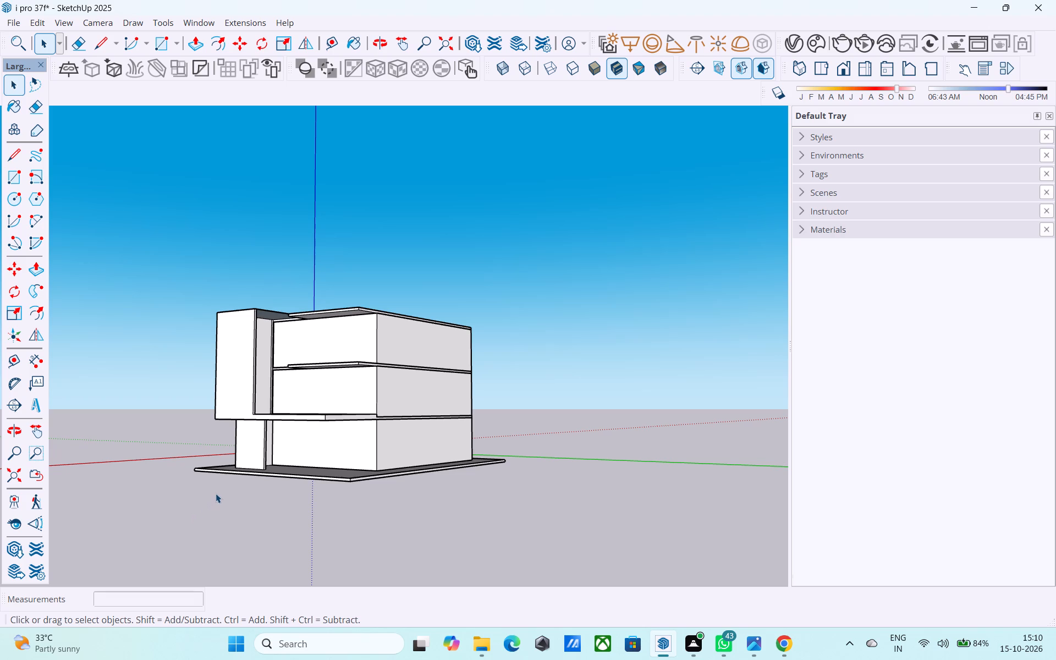
Push/Pull the top storey's front wall outward 6' to the front edge of the middle slab.
middle_drag(216, 493, 228, 508)
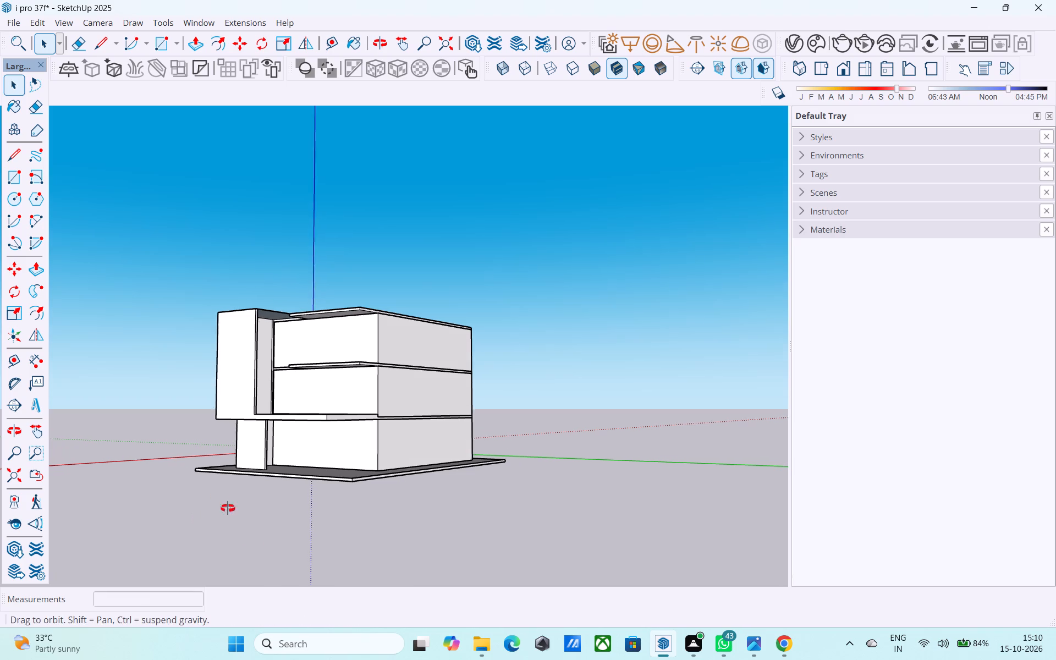
middle_drag(228, 508, 361, 586)
middle_drag(449, 464, 194, 558)
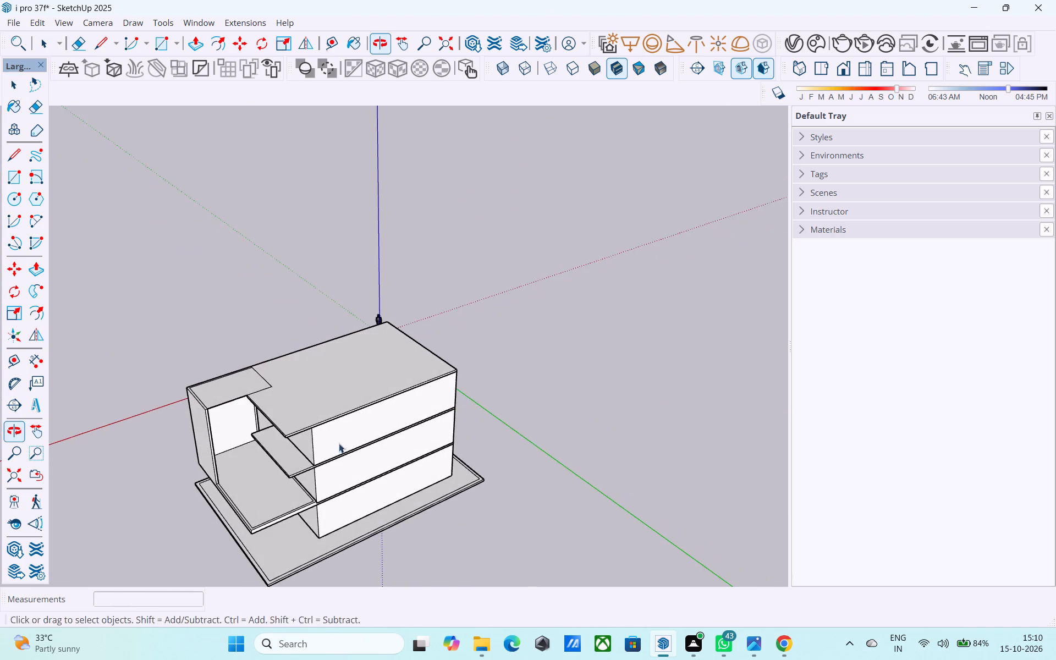
middle_drag(358, 439, 533, 386)
shift+middle_drag(476, 421, 461, 472)
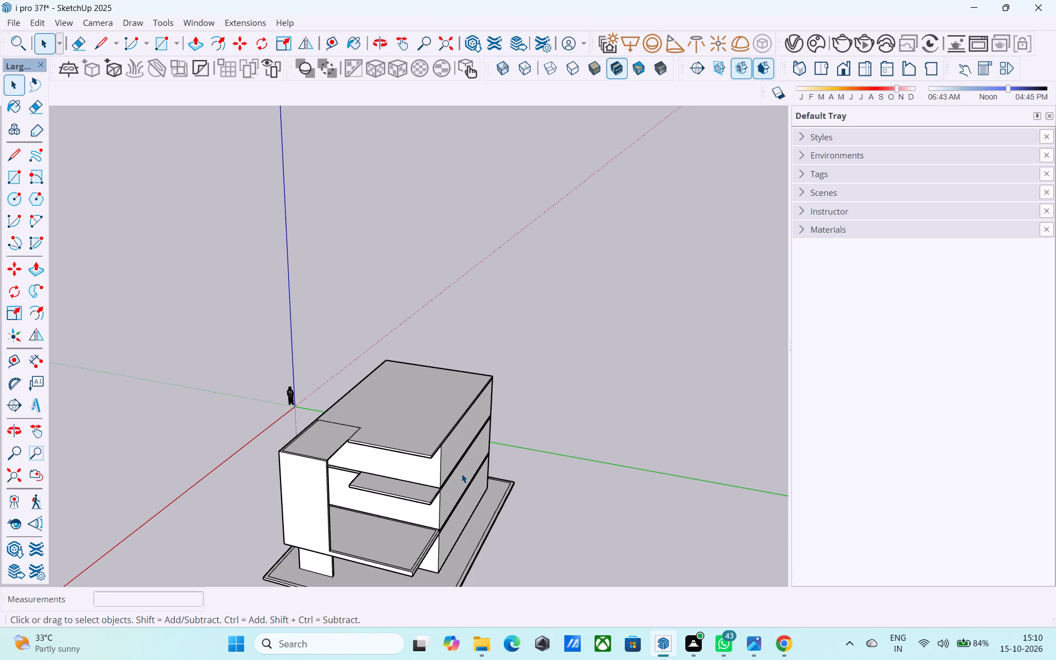
scroll(461, 474, down, 2)
scroll(435, 489, up, 12)
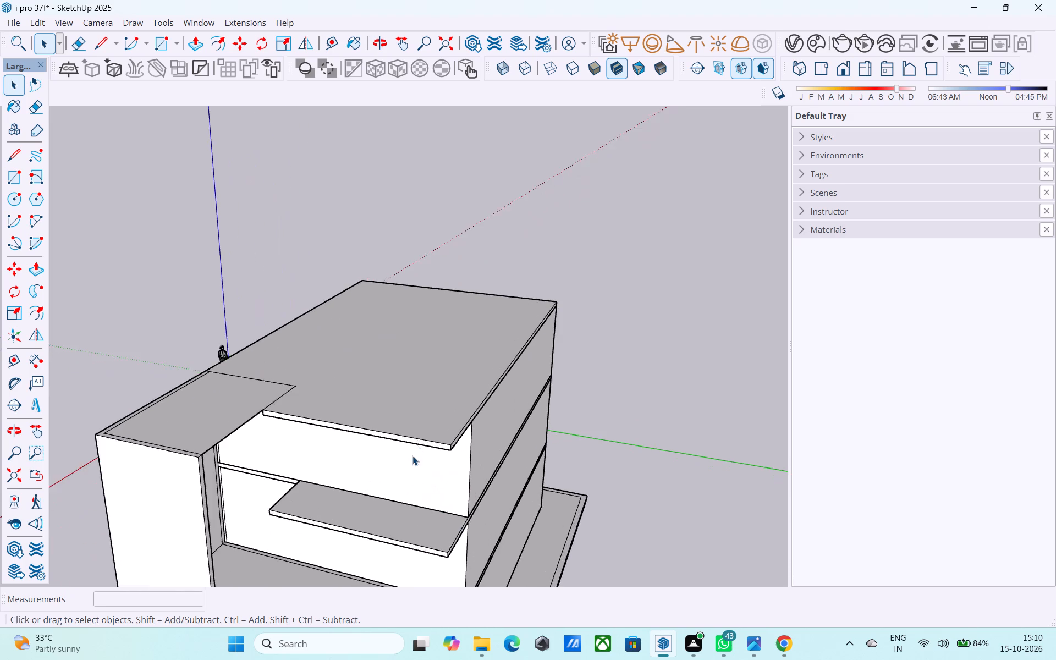
scroll(413, 456, up, 2)
middle_drag(407, 464, 449, 342)
double_click(442, 328)
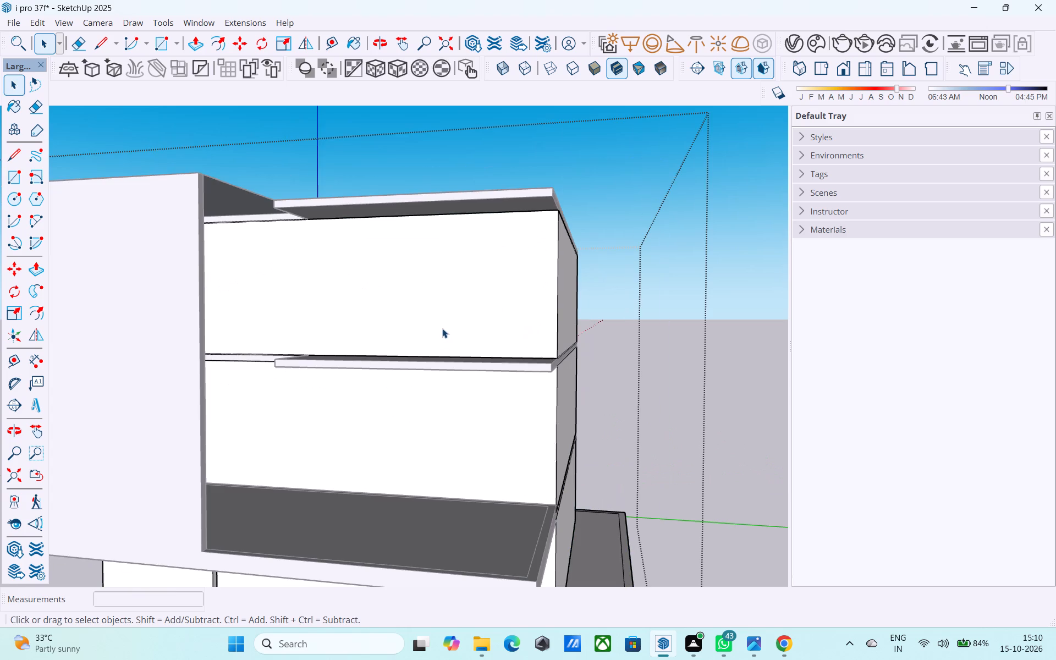
click(442, 322)
double_click(442, 322)
click(444, 315)
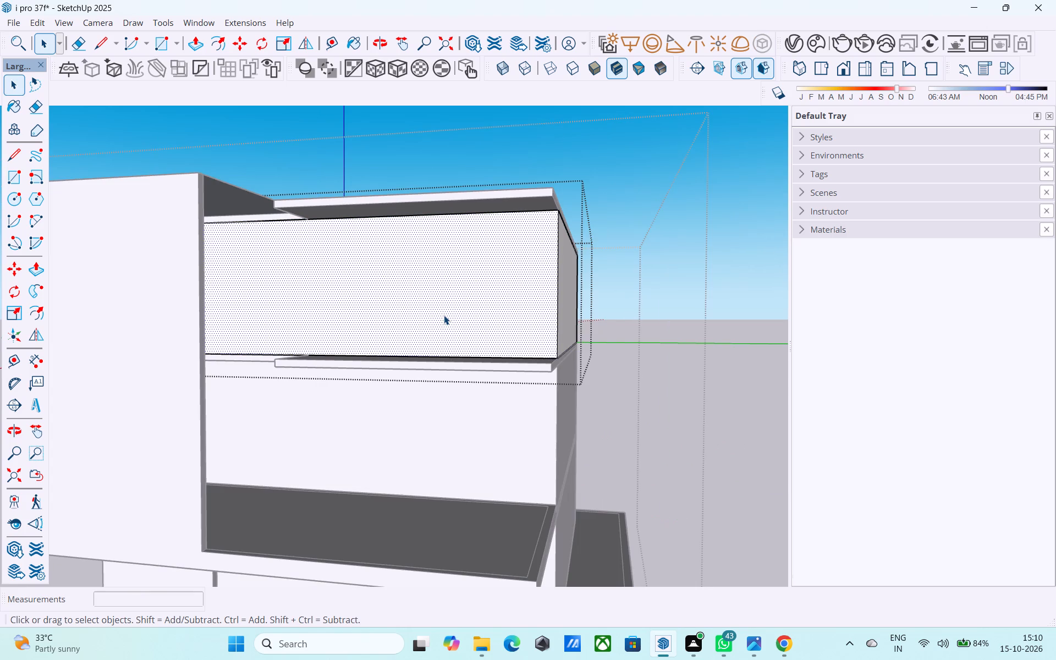
key(p)
click(444, 315)
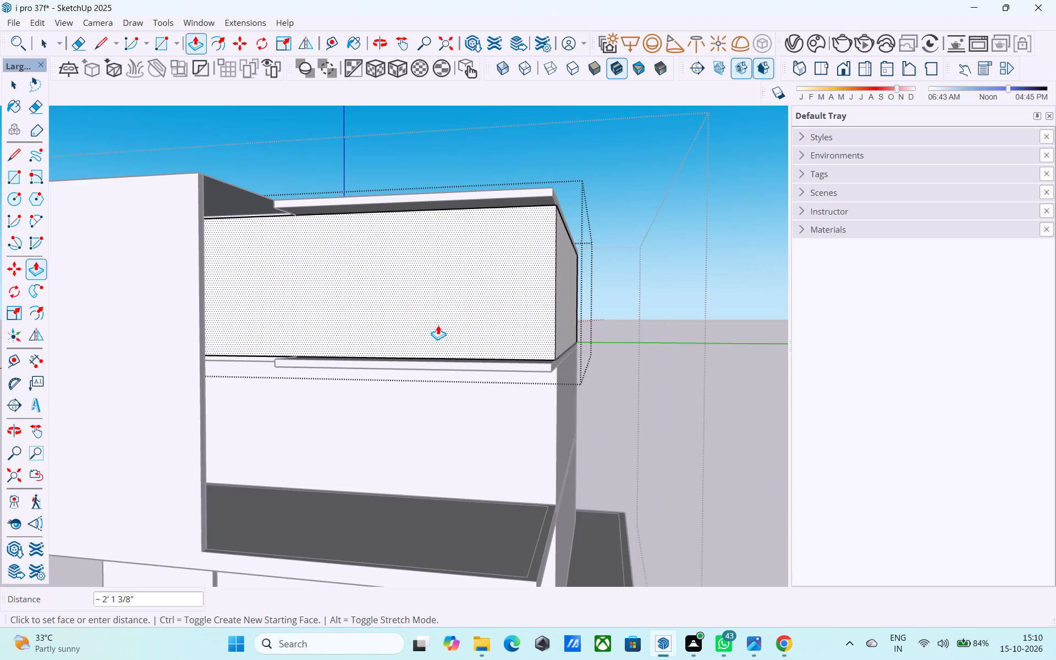
middle_drag(431, 355, 297, 389)
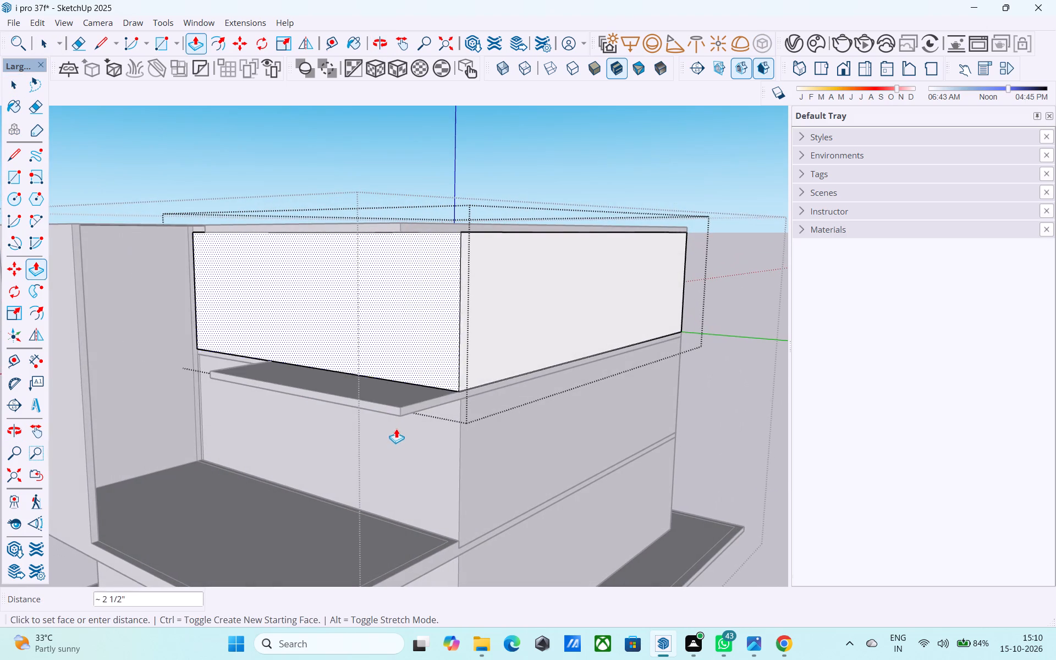
click(397, 409)
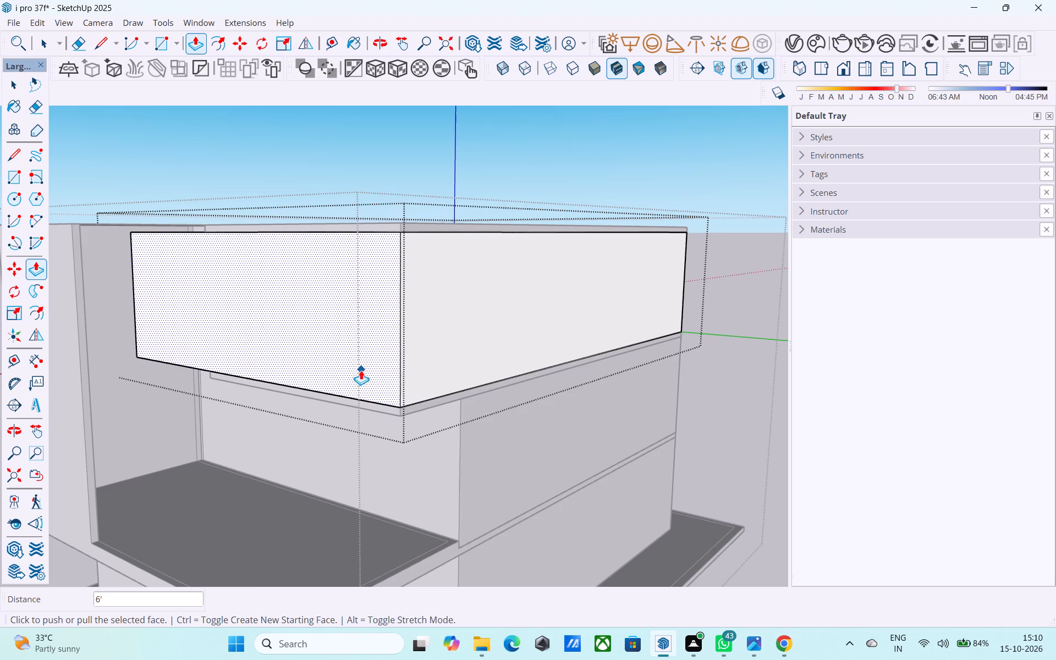
Push/Pull the middle storey's front wall outward until flush with the top storey's front wall, and leave the group's editing mode.
scroll(365, 371, down, 3)
middle_drag(365, 371, 461, 365)
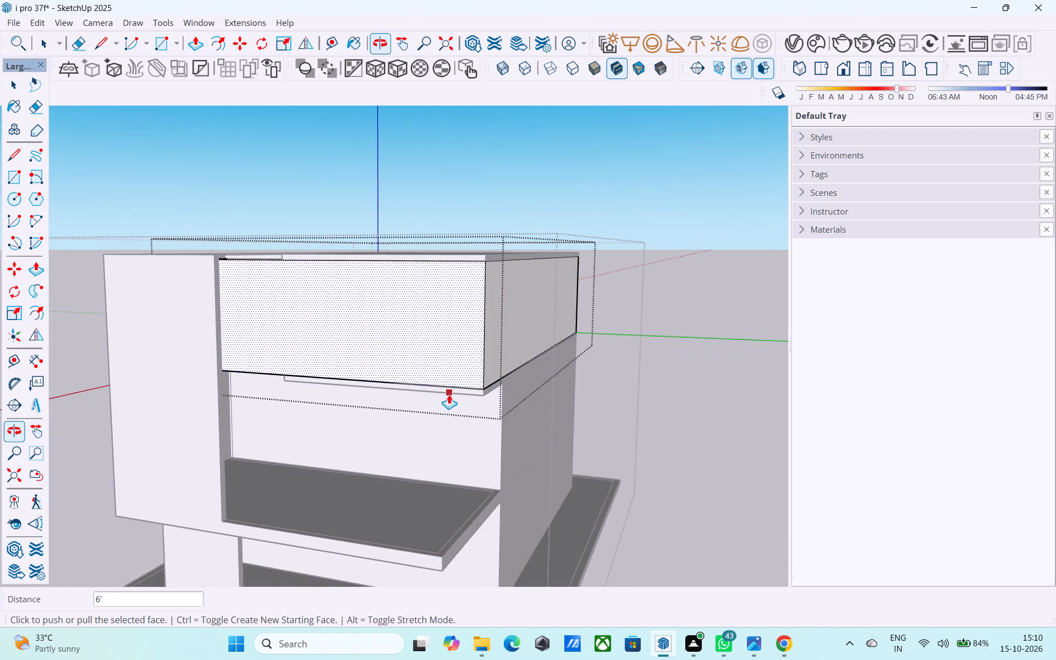
key(space)
double_click(442, 457)
click(436, 437)
key(p)
click(436, 436)
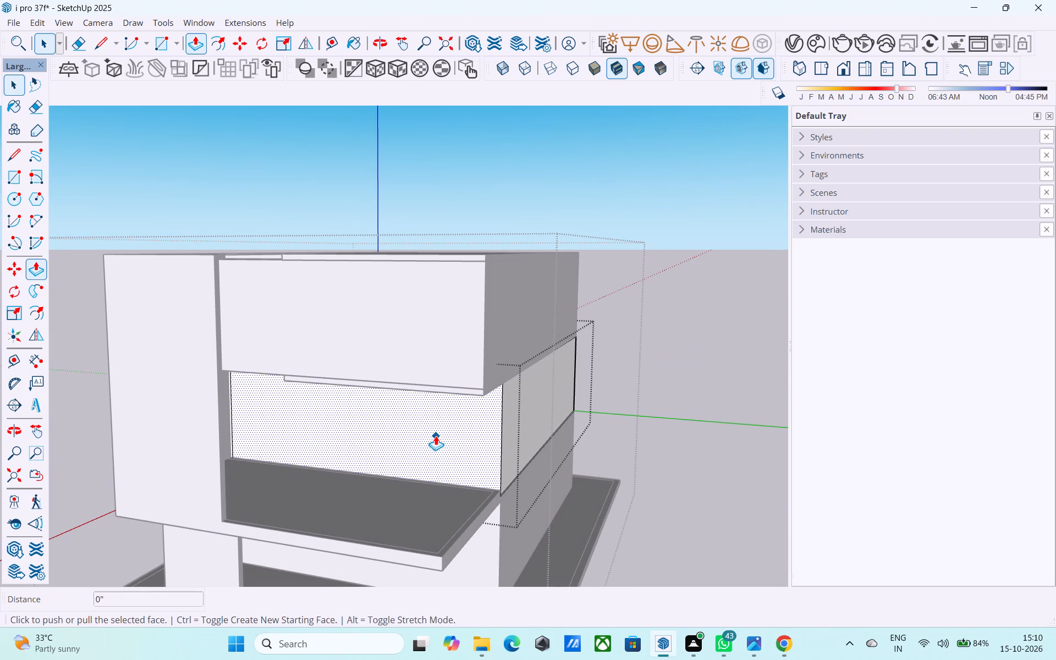
click(415, 308)
key(space)
scroll(522, 376, down, 4)
middle_drag(525, 379, 464, 385)
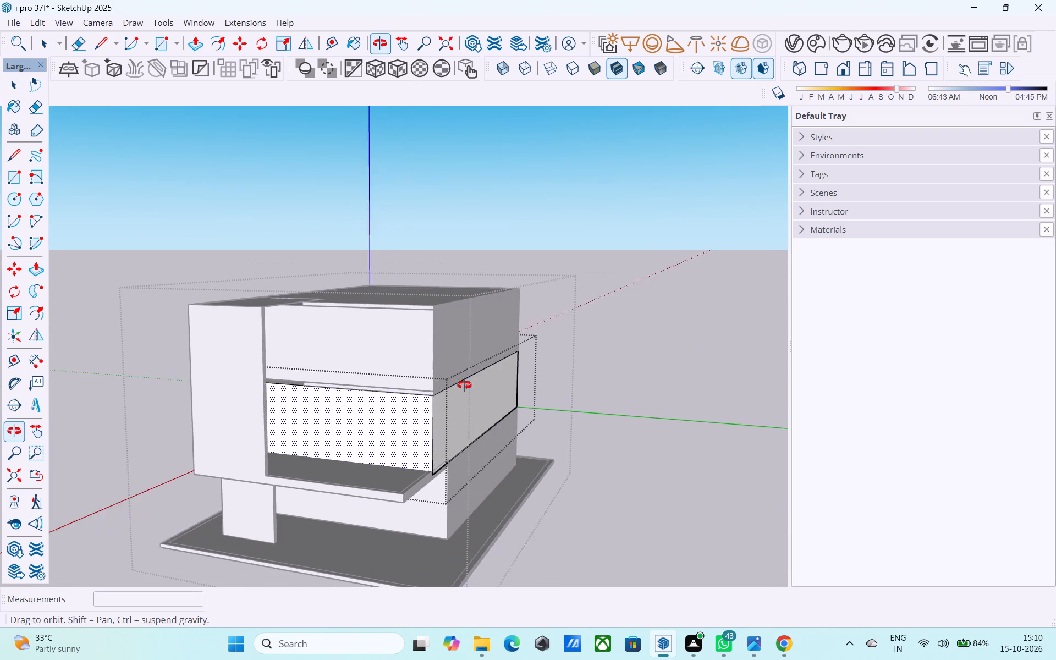
middle_drag(464, 385, 515, 382)
shift+middle_drag(488, 403, 343, 428)
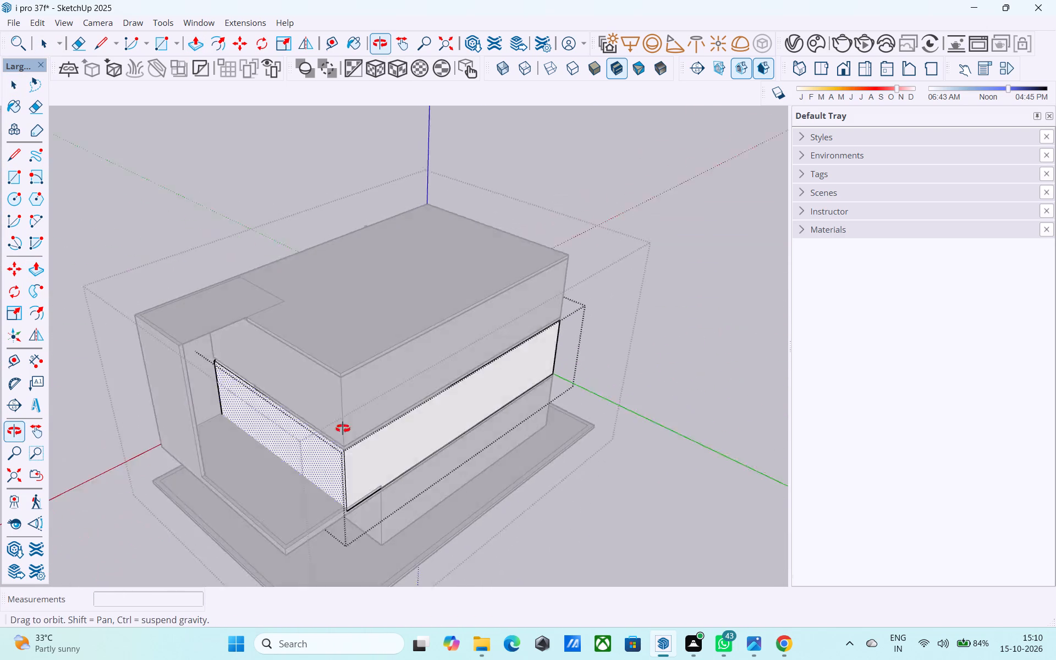
shift+middle_drag(343, 428, 492, 411)
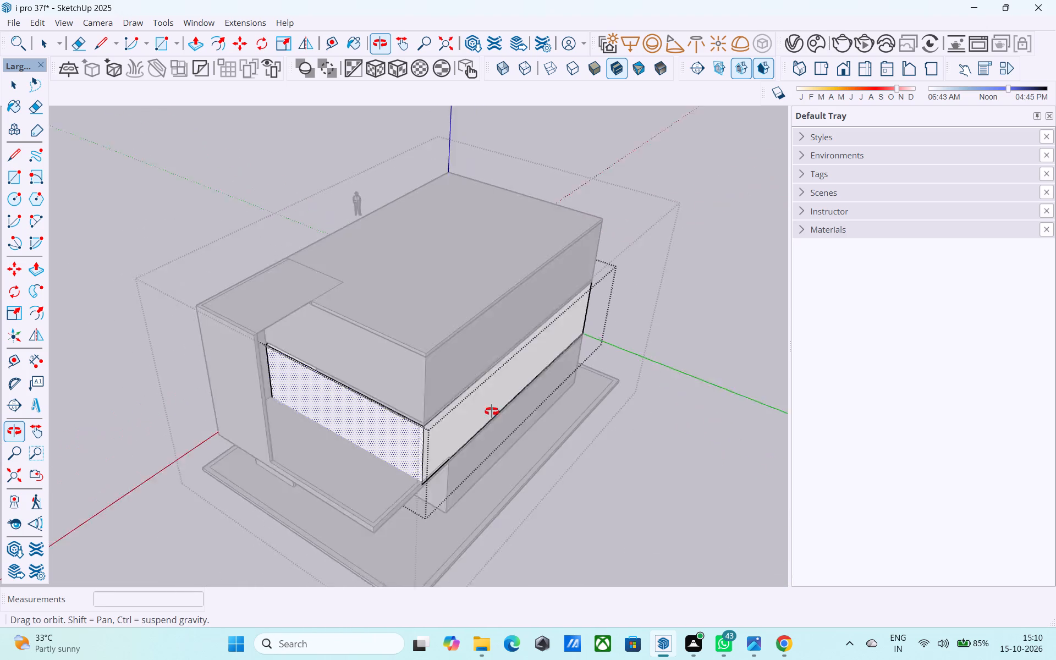
shift+middle_drag(492, 411, 497, 431)
click(502, 422)
Inside the slab group, Push/Pull the middle slab's front edge forward until flush with the L-shaped wall's front.
middle_drag(441, 402, 486, 344)
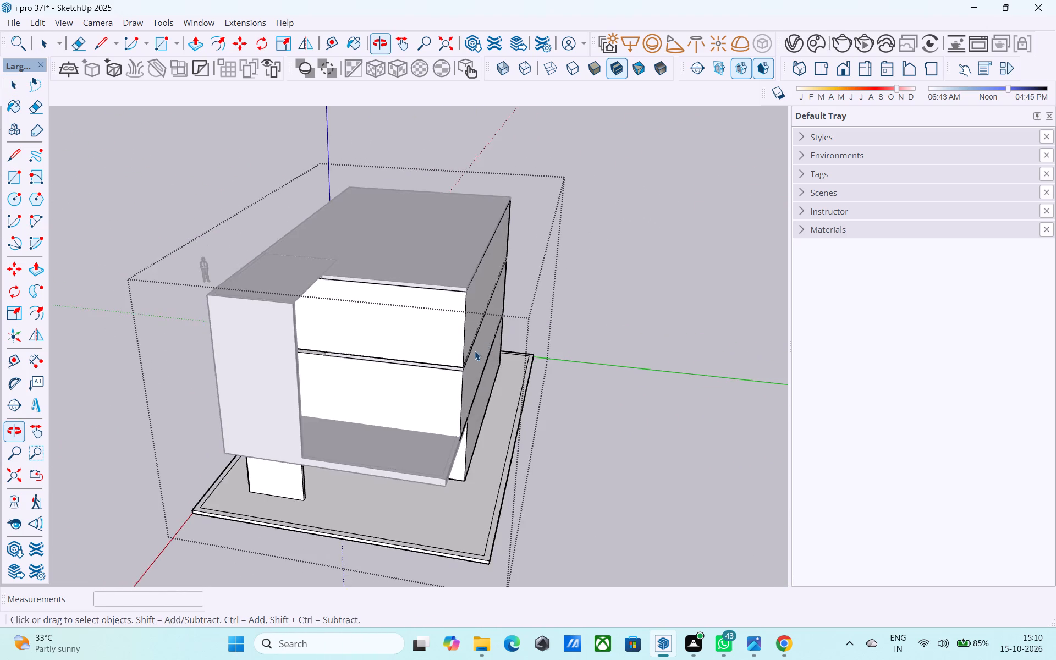
scroll(458, 362, up, 8)
scroll(431, 362, down, 1)
scroll(428, 364, up, 2)
double_click(417, 370)
scroll(408, 372, up, 3)
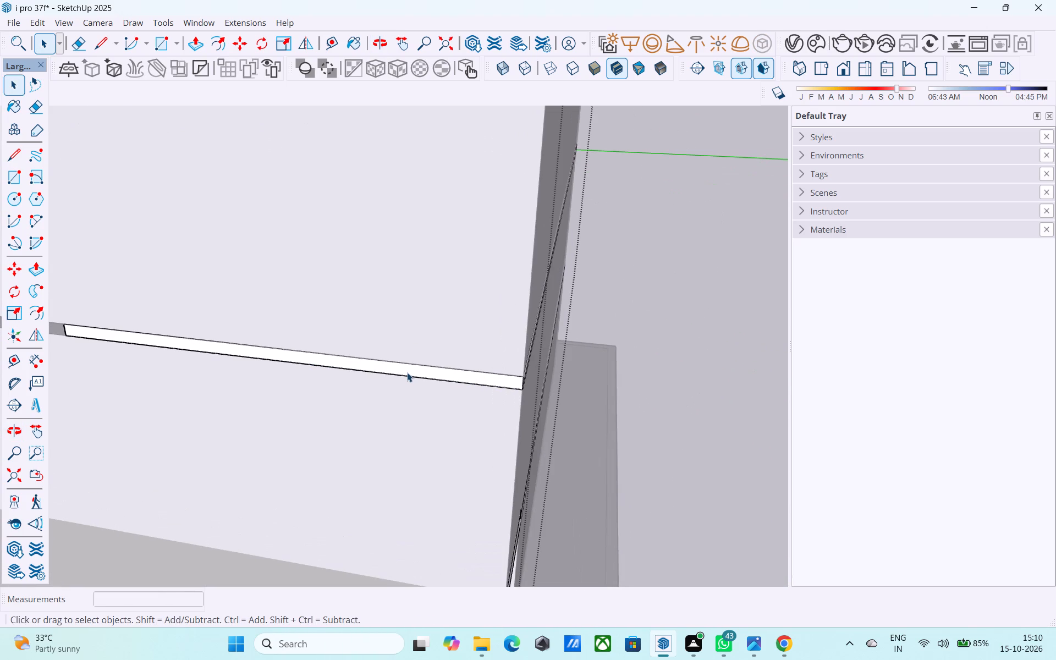
click(407, 372)
key(p)
click(405, 365)
scroll(404, 371, down, 8)
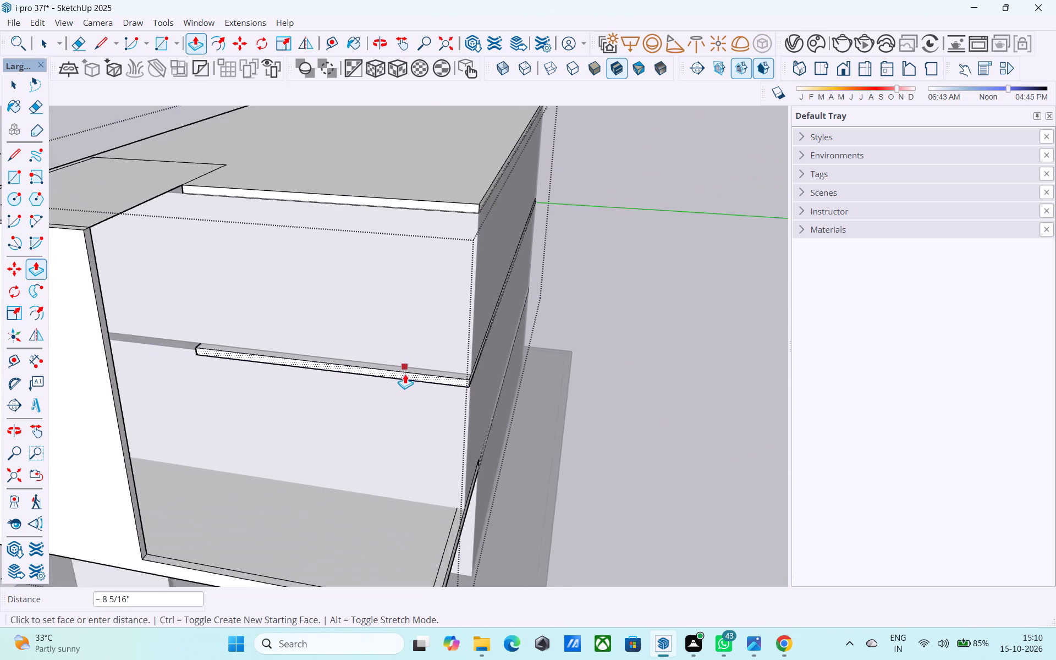
scroll(405, 374, down, 4)
click(230, 324)
shift+middle_drag(369, 411, 366, 383)
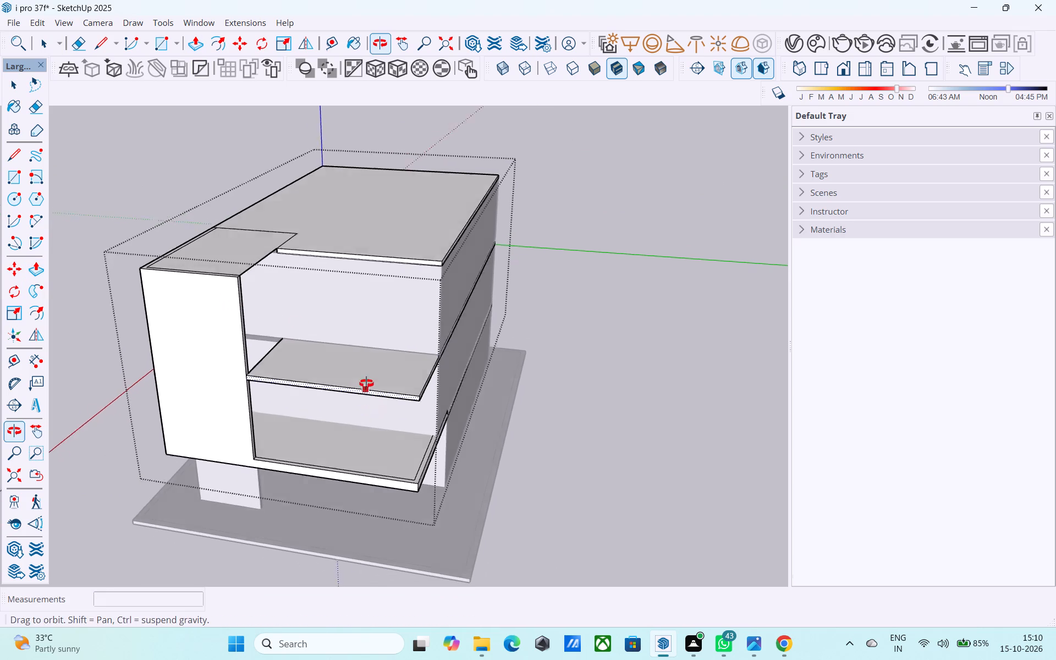
shift+middle_drag(366, 383, 455, 284)
key(space)
Push/Pull the roof slab's front edge forward 9' 9" to line up with the L-shaped wall's front.
middle_drag(419, 375, 413, 361)
scroll(411, 382, up, 3)
middle_drag(411, 383, 358, 420)
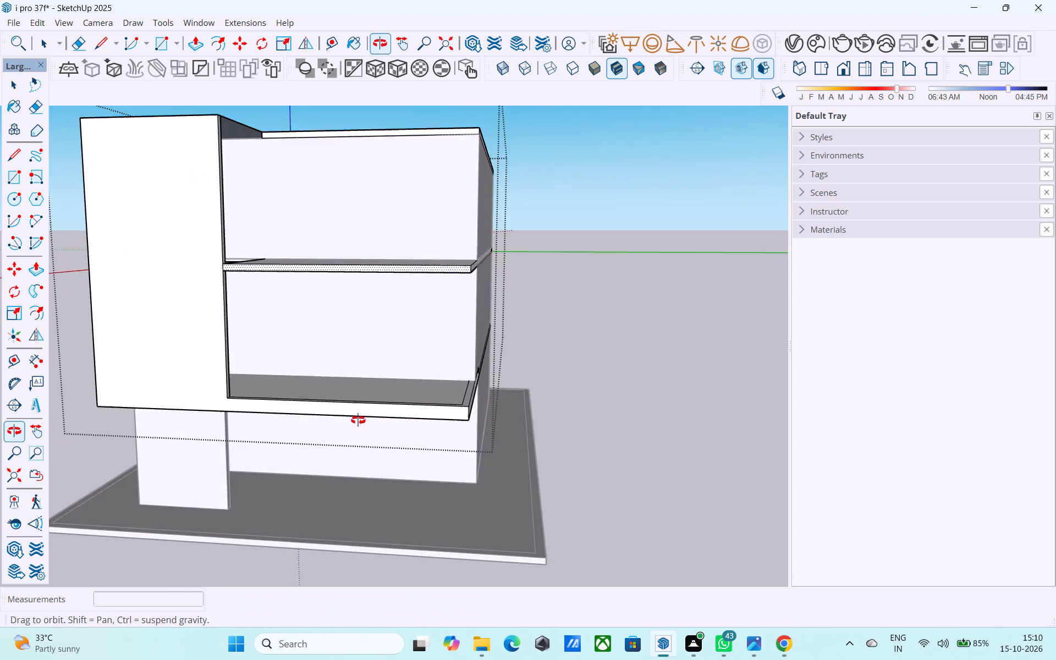
middle_drag(358, 420, 358, 424)
shift+middle_drag(336, 233, 349, 366)
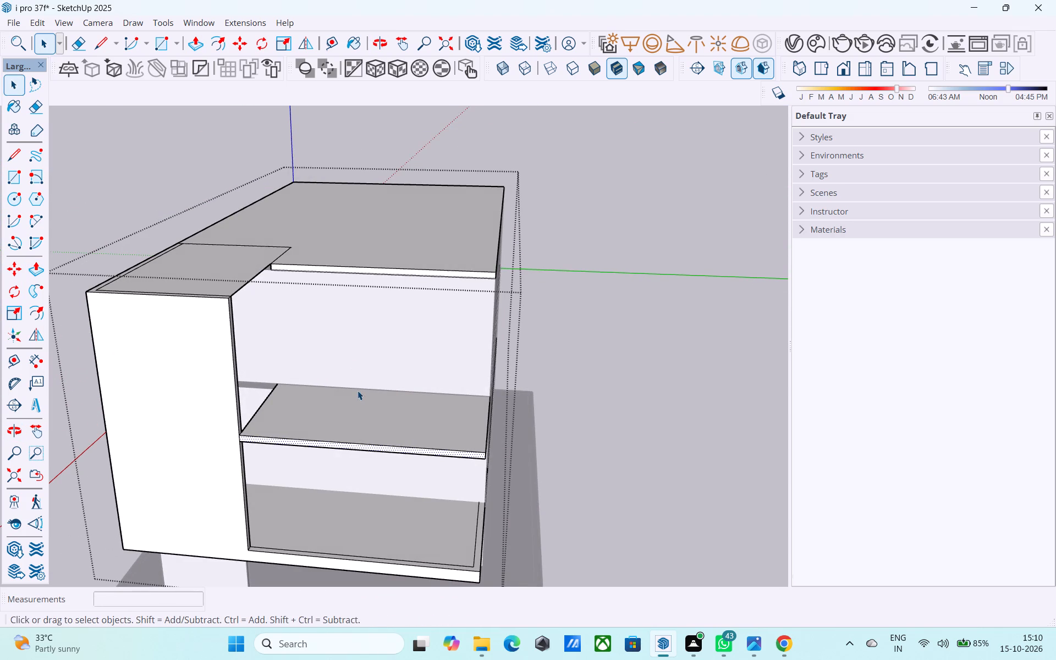
scroll(342, 299, up, 4)
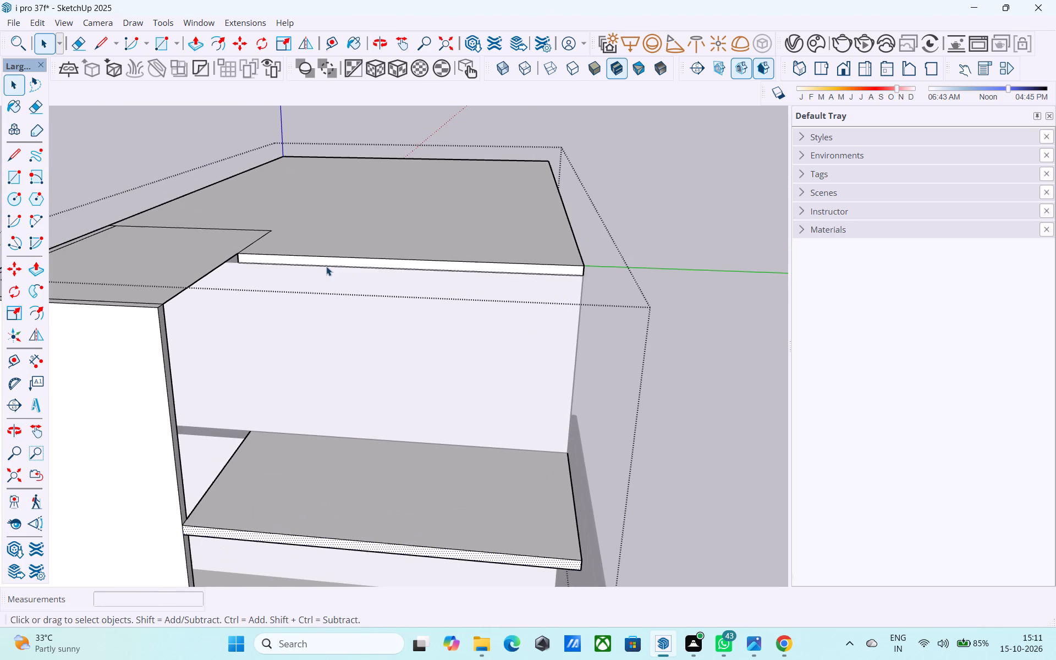
double_click(323, 262)
click(324, 267)
click(324, 265)
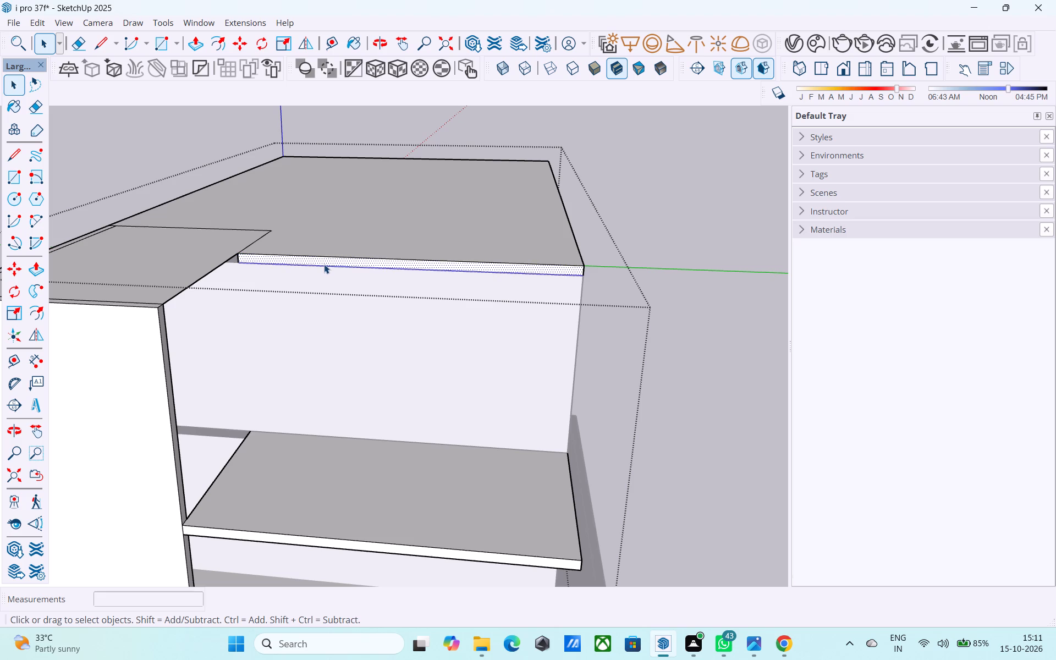
key(p)
click(324, 262)
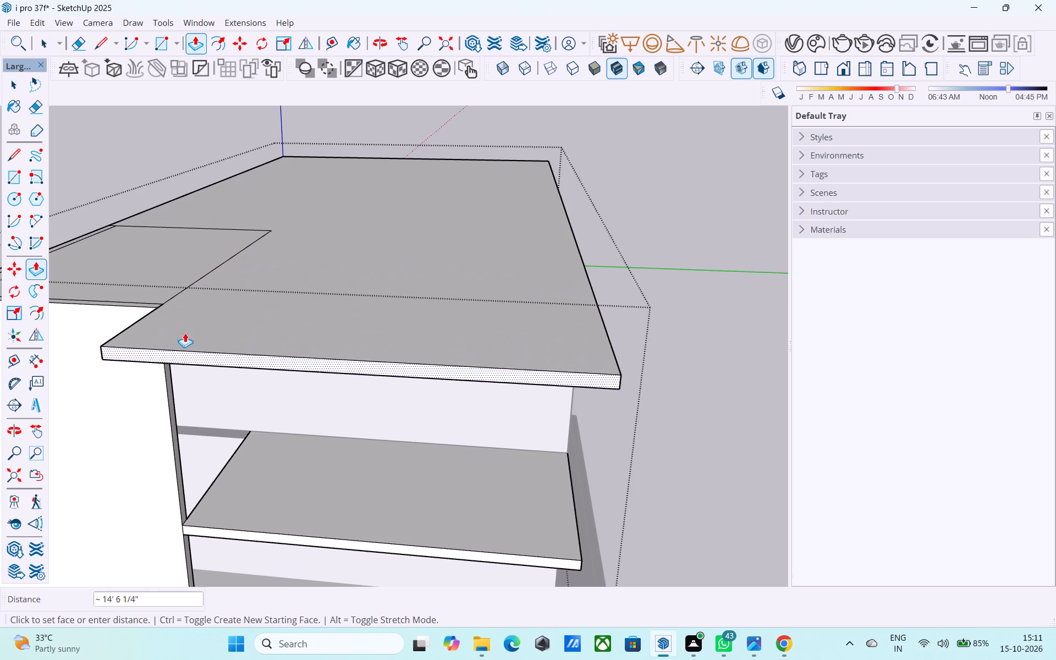
middle_drag(155, 387, 297, 149)
scroll(291, 200, down, 10)
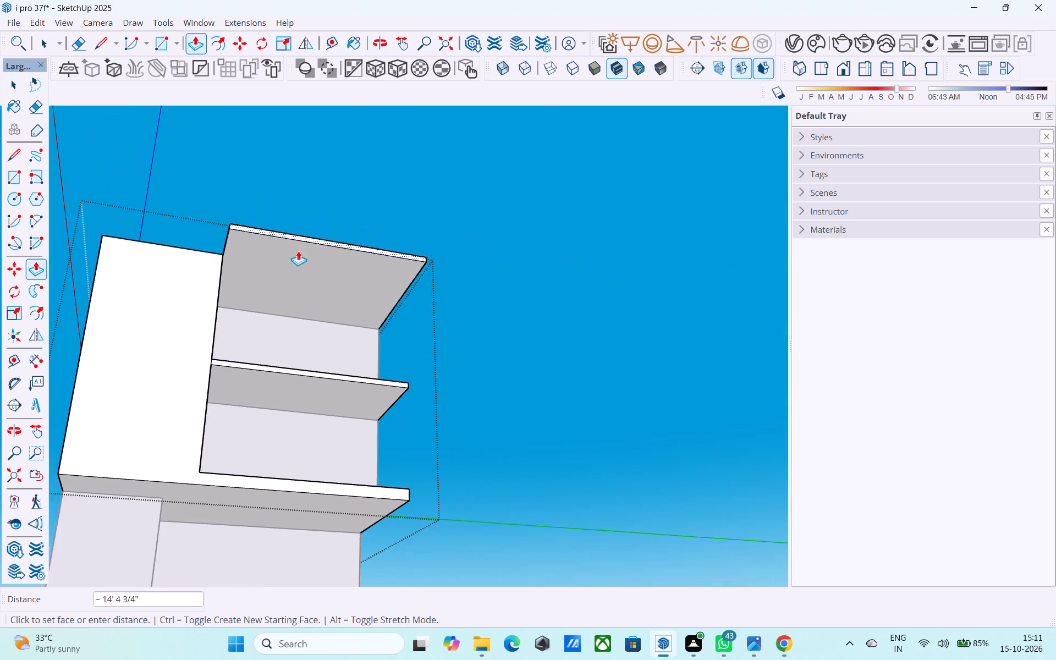
scroll(298, 251, down, 1)
click(211, 298)
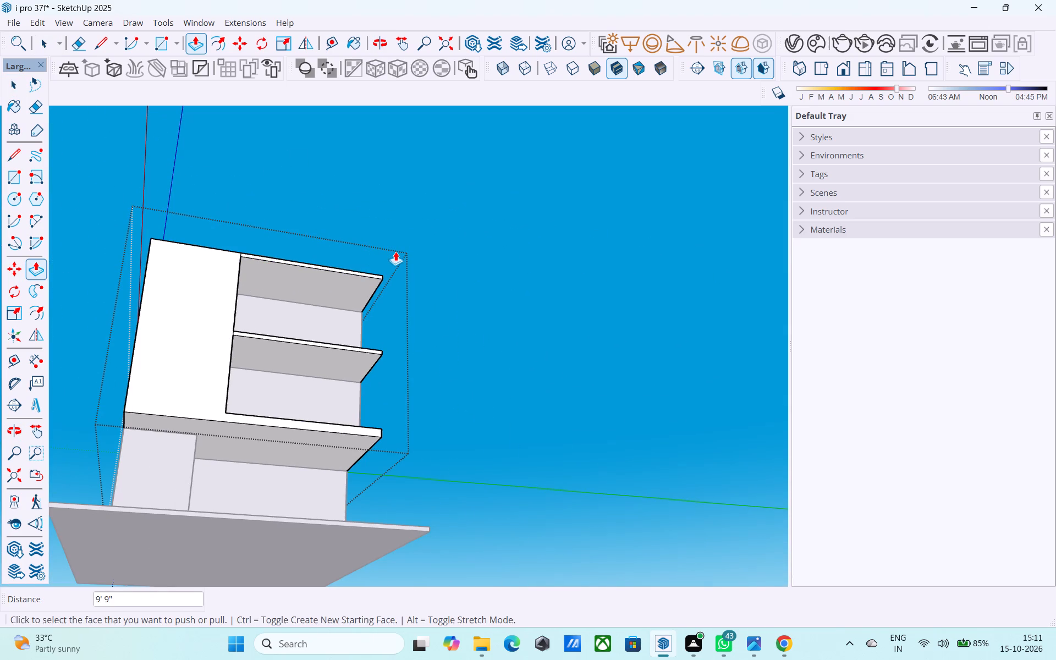
scroll(398, 257, down, 3)
Delete the inset rectangular roof face above the L-shaped wall.
middle_drag(398, 255, 223, 453)
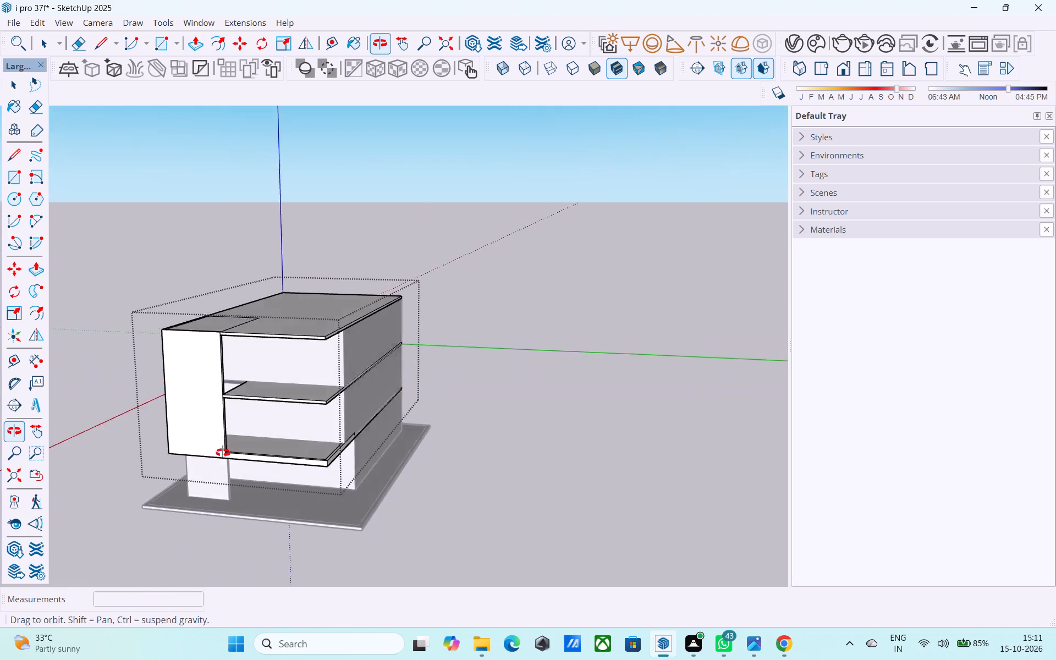
middle_drag(223, 453, 214, 474)
shift+middle_drag(256, 365, 456, 470)
scroll(424, 439, up, 4)
key(space)
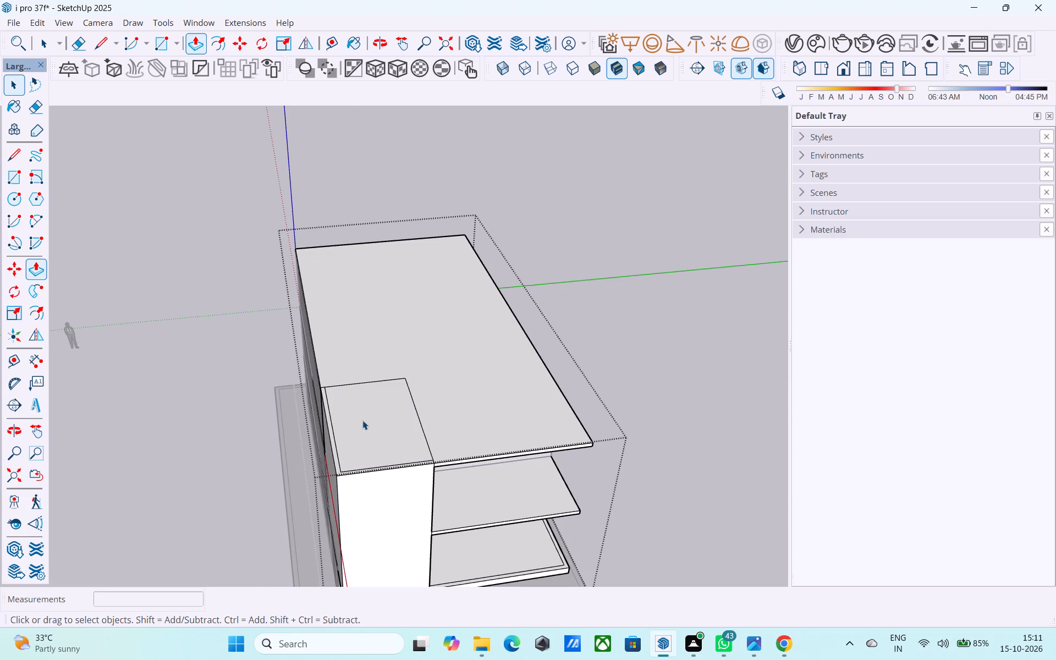
click(362, 419)
key(Delete)
Push/Pull the roof slab's thin inner side face across the opening to its opposite side, filling it with solid slab.
middle_drag(365, 415, 349, 369)
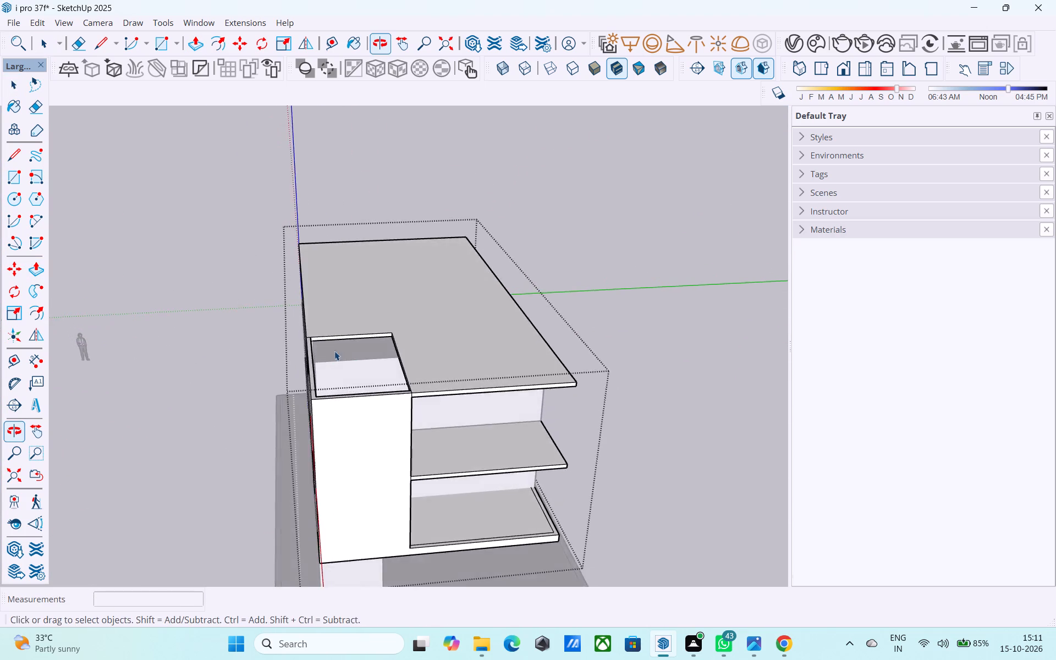
scroll(331, 343, up, 8)
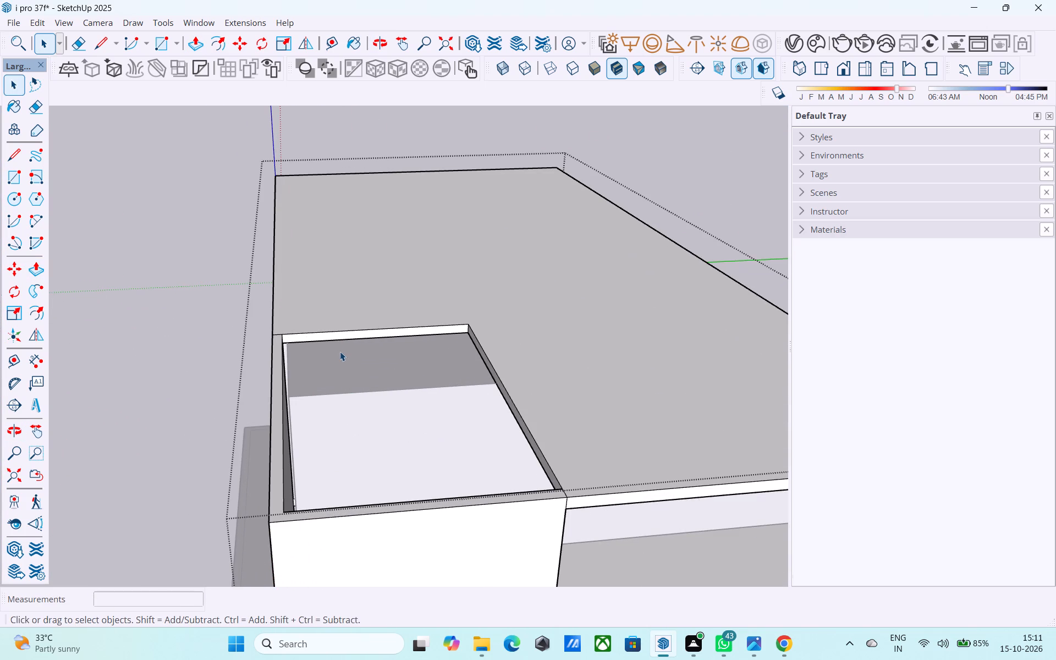
scroll(340, 351, down, 3)
middle_click(341, 351)
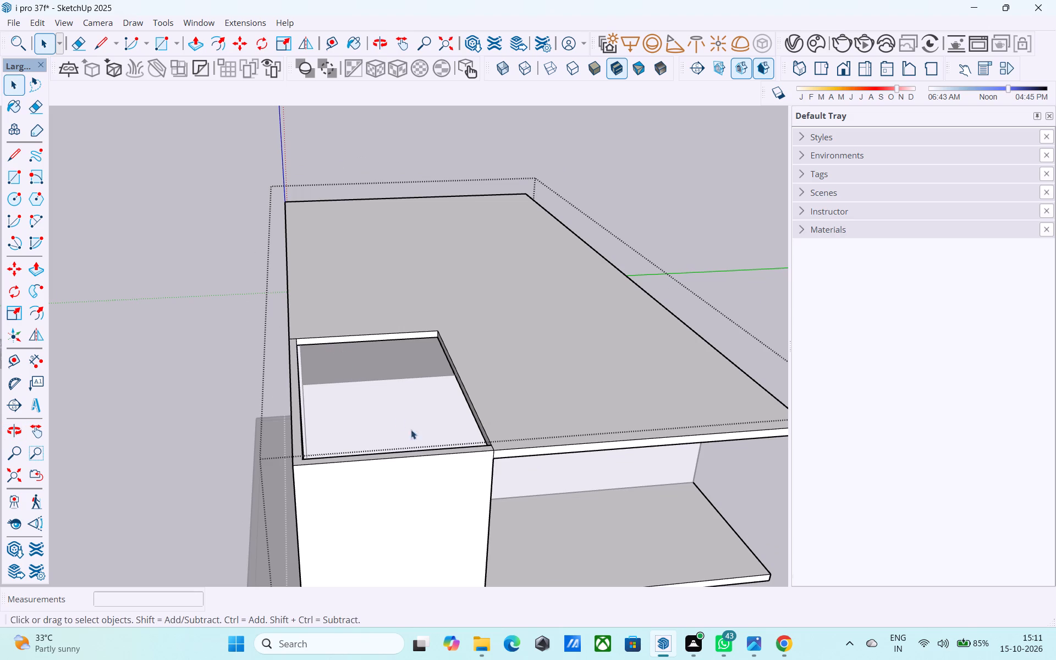
middle_drag(425, 449, 799, 531)
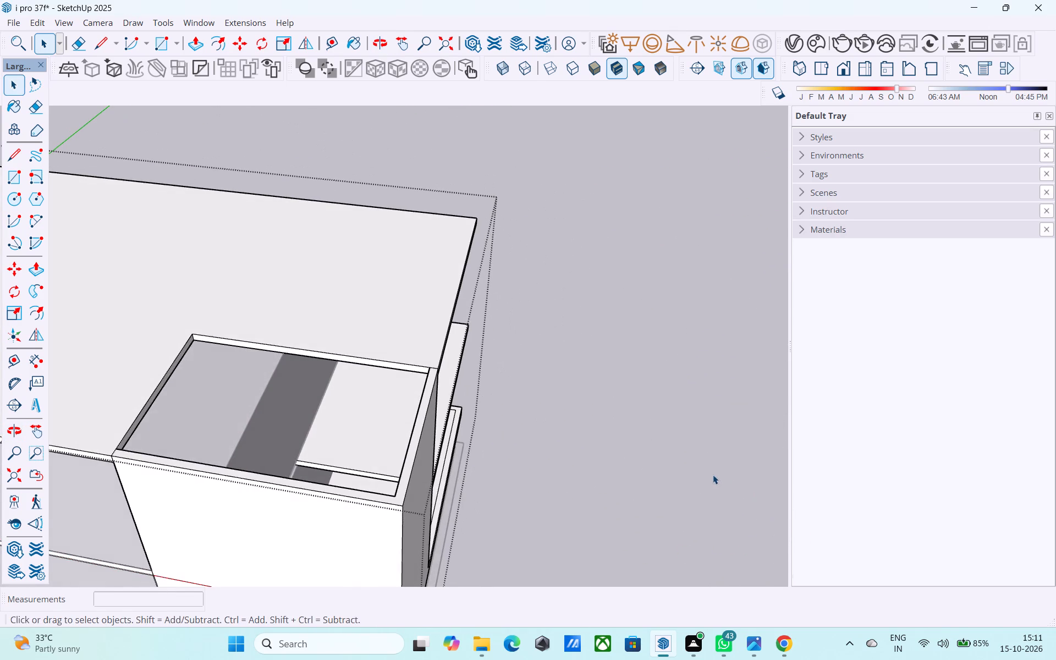
scroll(713, 475, down, 2)
middle_drag(697, 481, 640, 501)
scroll(238, 416, up, 2)
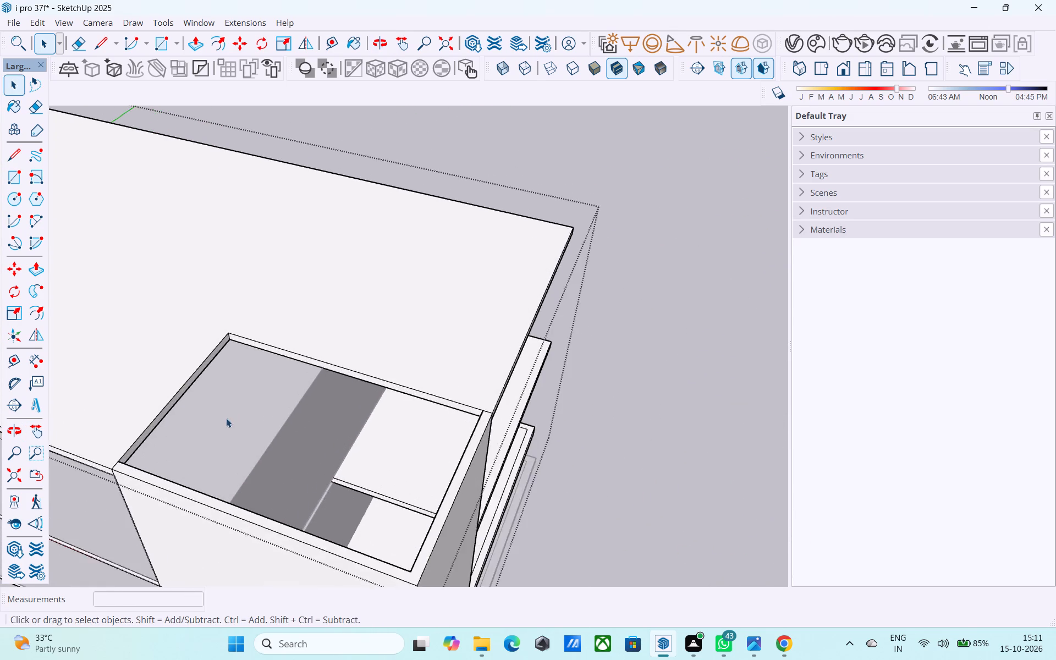
scroll(226, 418, up, 4)
click(175, 394)
click(175, 391)
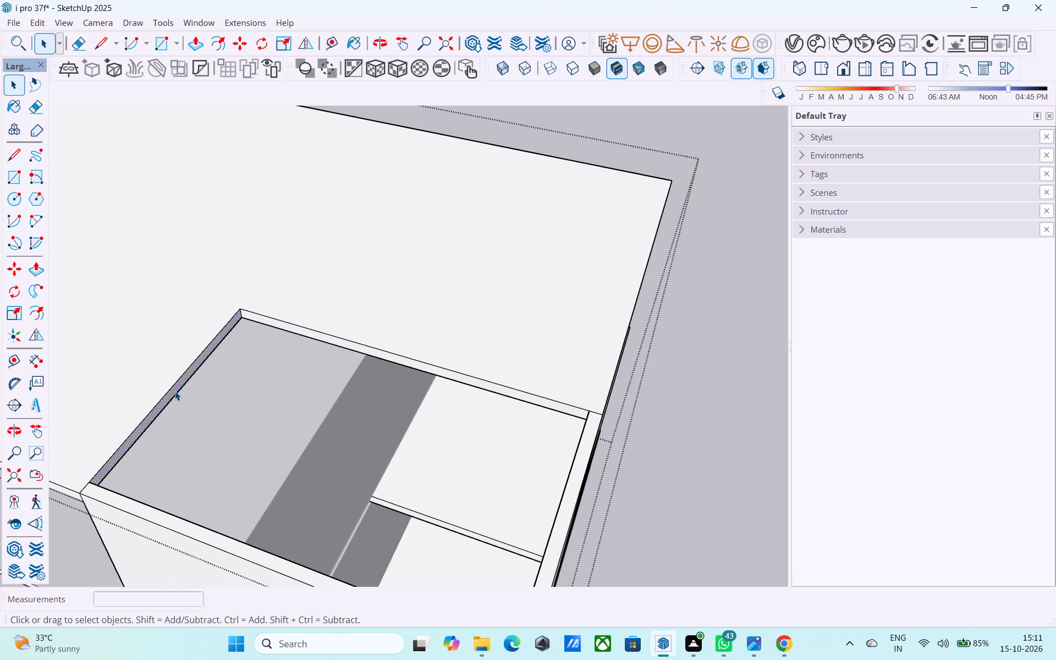
key(p)
click(175, 390)
scroll(406, 444, down, 1)
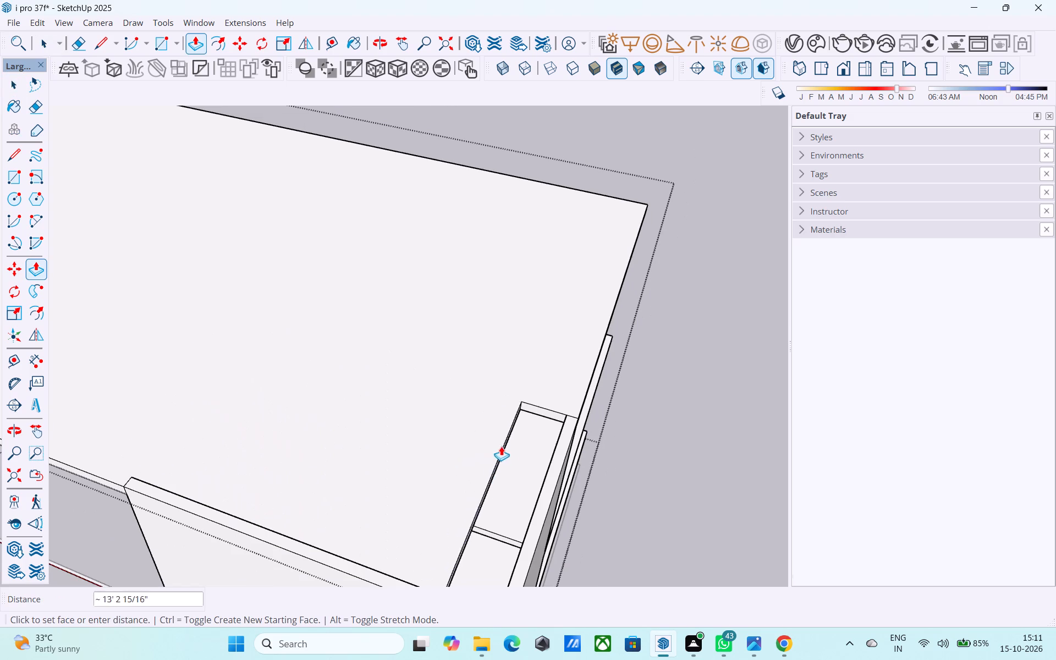
click(552, 460)
middle_drag(601, 481, 492, 399)
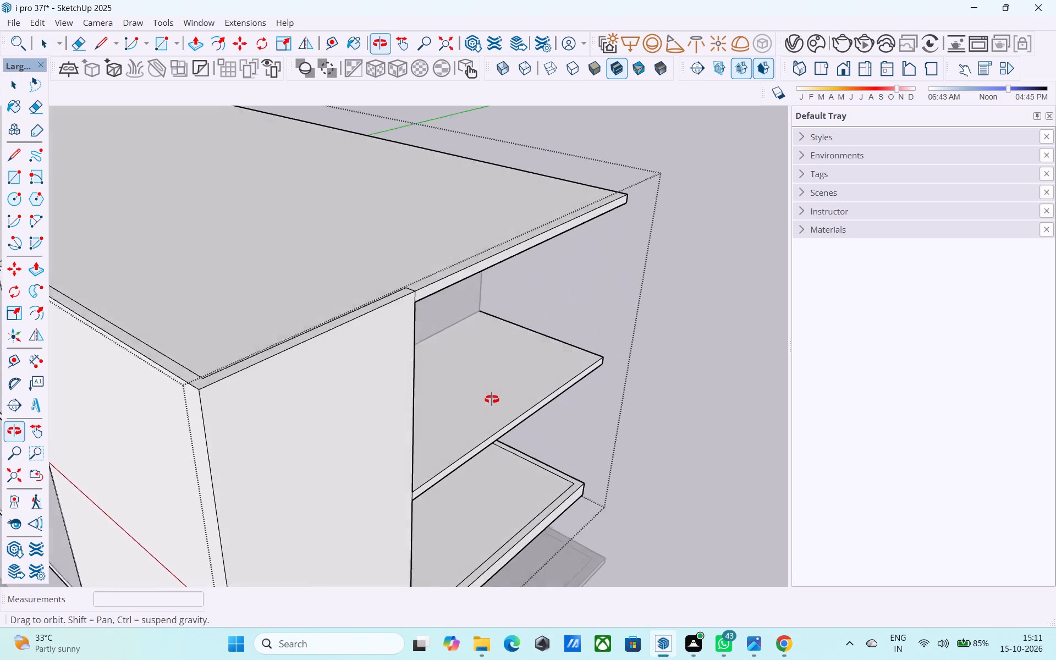
Save the model and exit the slab group.
middle_drag(492, 399, 488, 392)
middle_drag(488, 392, 676, 386)
scroll(669, 414, down, 2)
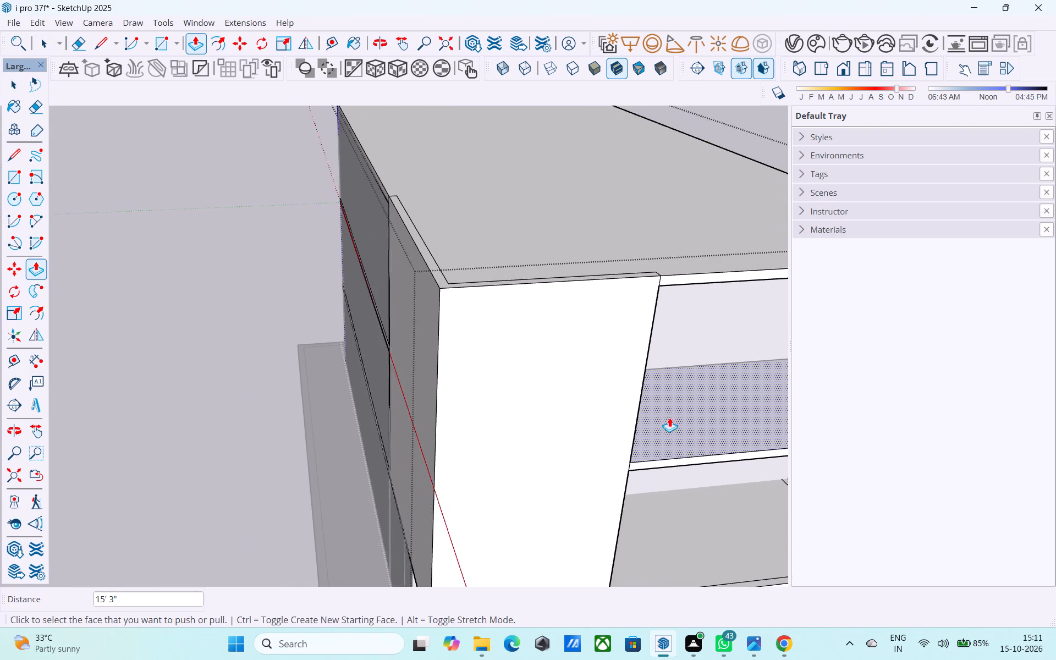
scroll(534, 422, down, 14)
middle_drag(542, 419, 407, 261)
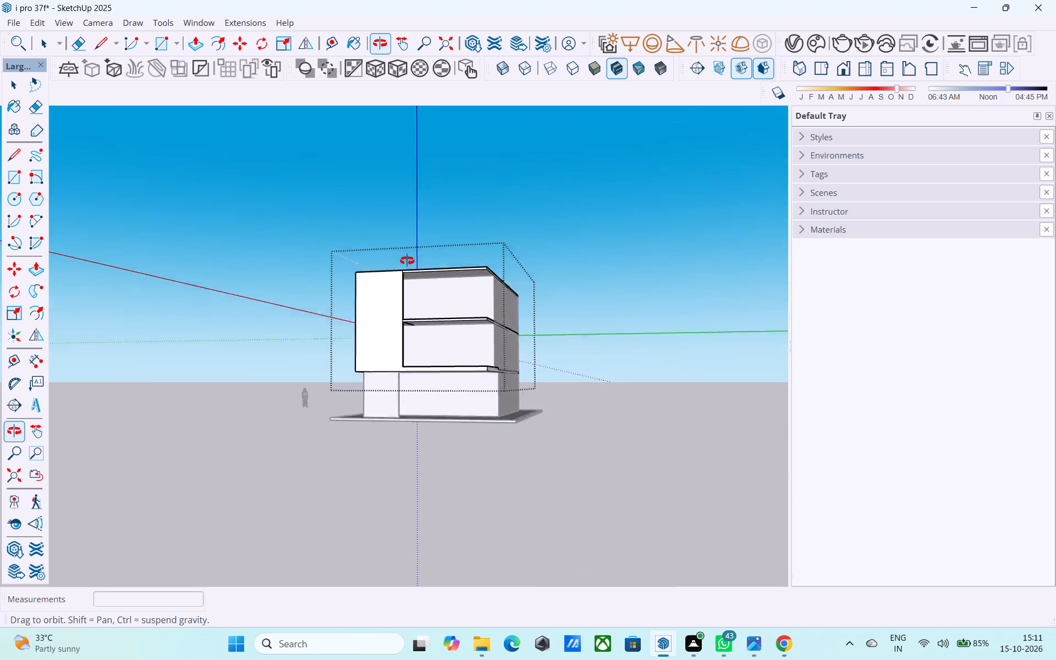
middle_drag(407, 261, 400, 265)
key(ctrl+s)
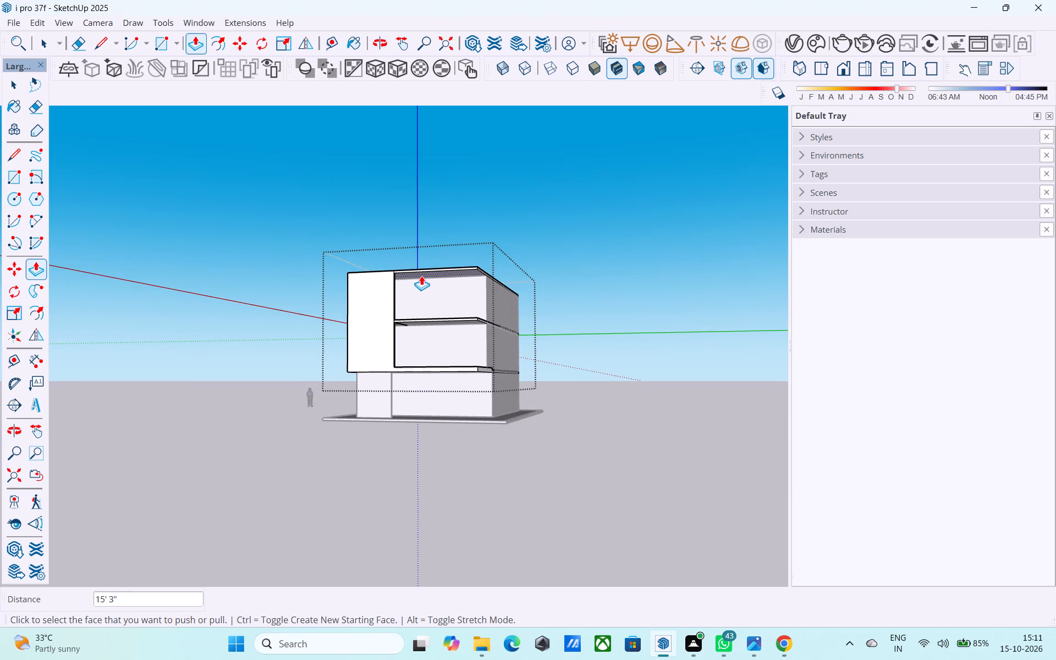
key(space)
middle_drag(457, 359, 505, 400)
click(616, 409)
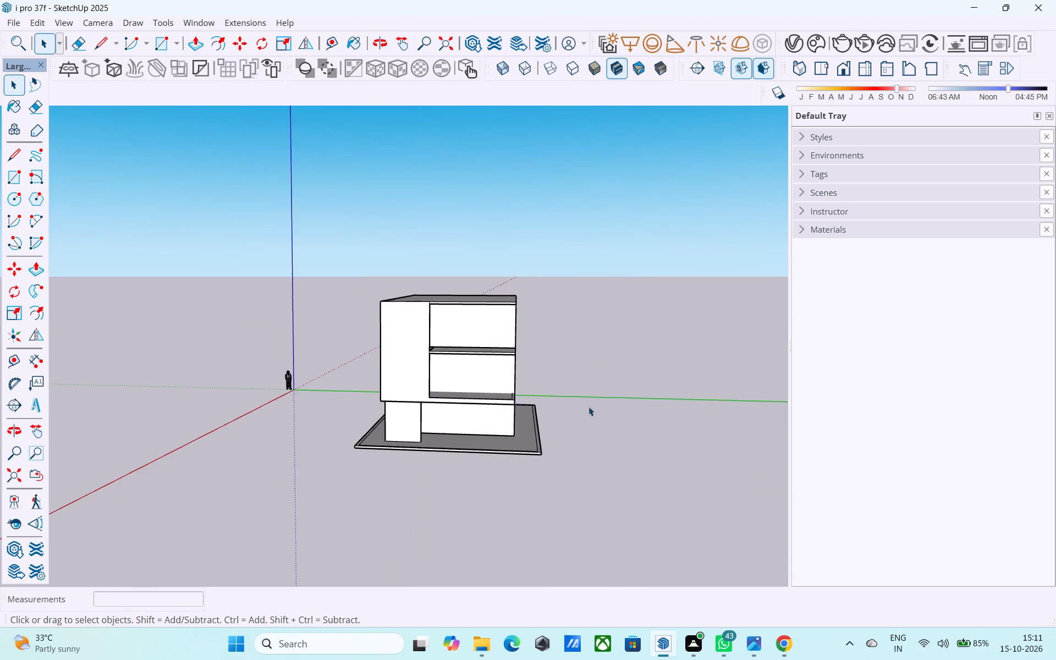
Examine the house's front overhangs and the junction between the first-floor slab and the side walls from several angles.
middle_drag(555, 389, 431, 377)
scroll(378, 334, up, 6)
middle_drag(441, 365, 445, 296)
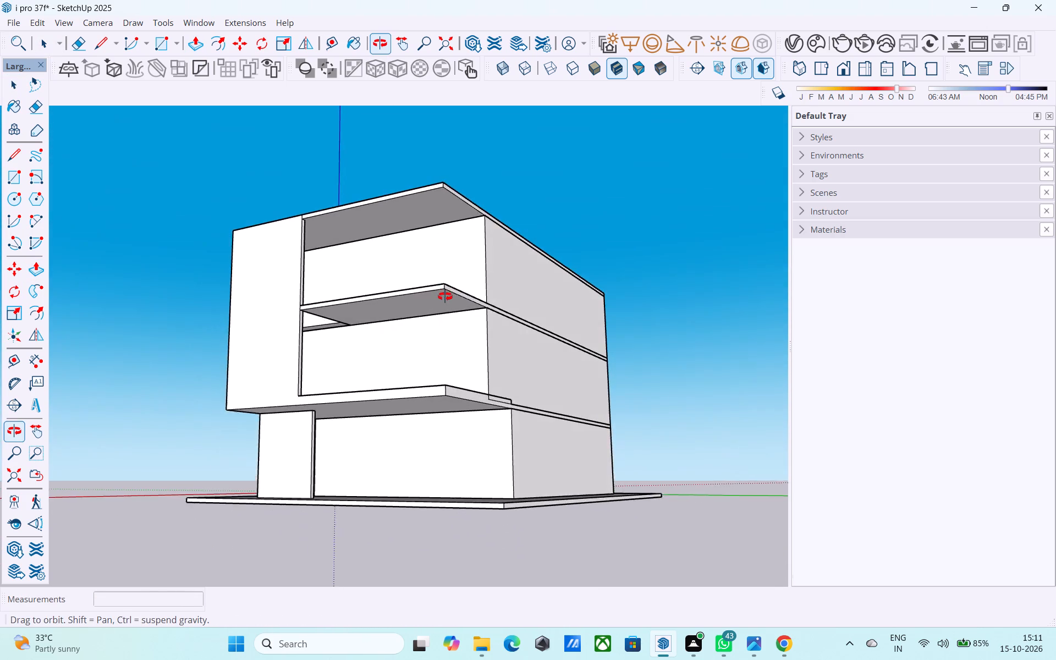
middle_drag(445, 296, 449, 302)
scroll(508, 422, up, 8)
scroll(508, 415, down, 2)
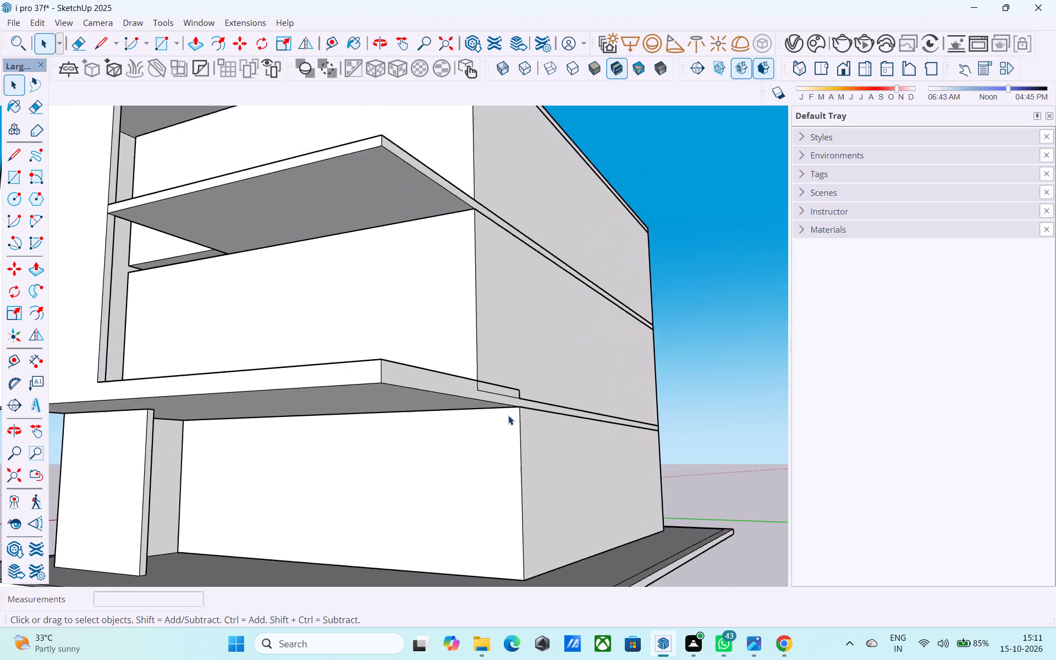
scroll(508, 415, down, 1)
scroll(494, 394, up, 7)
scroll(490, 396, down, 2)
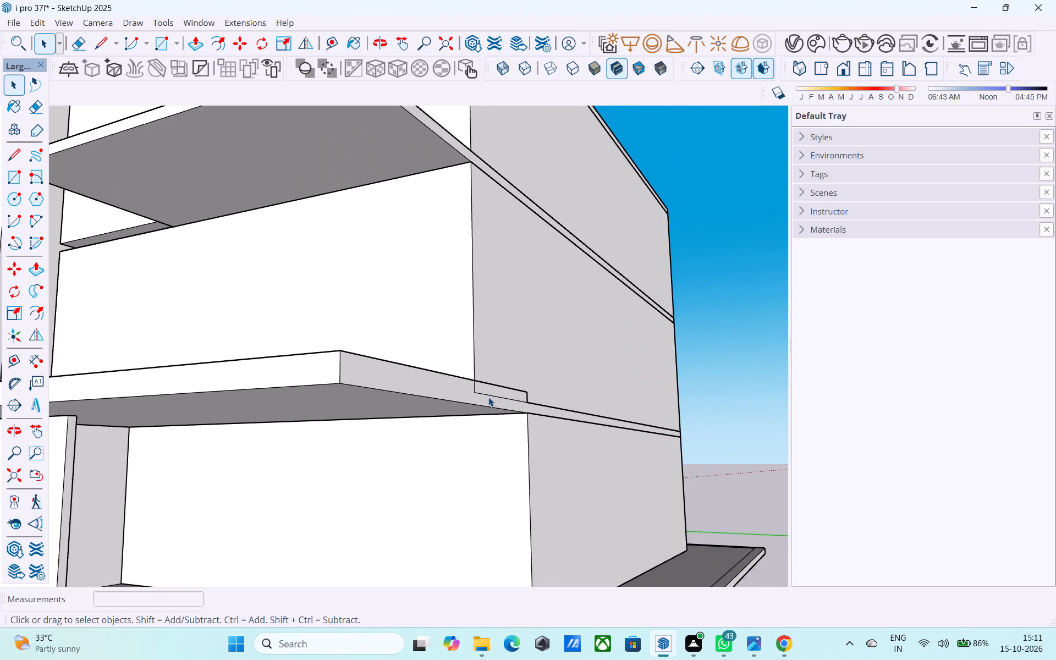
scroll(488, 397, down, 10)
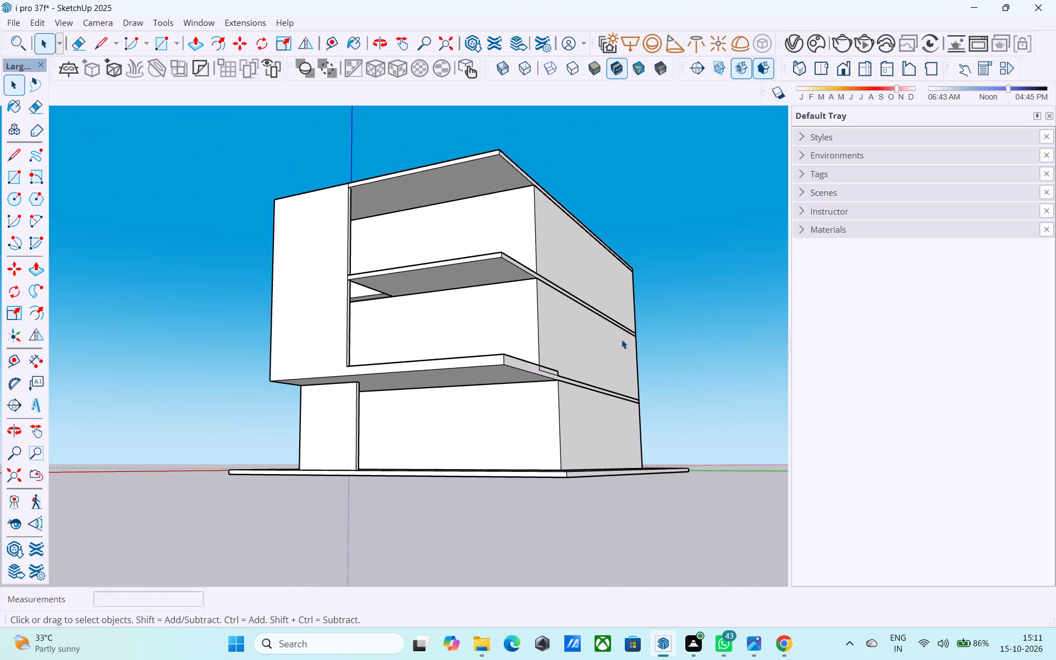
middle_drag(452, 392, 584, 329)
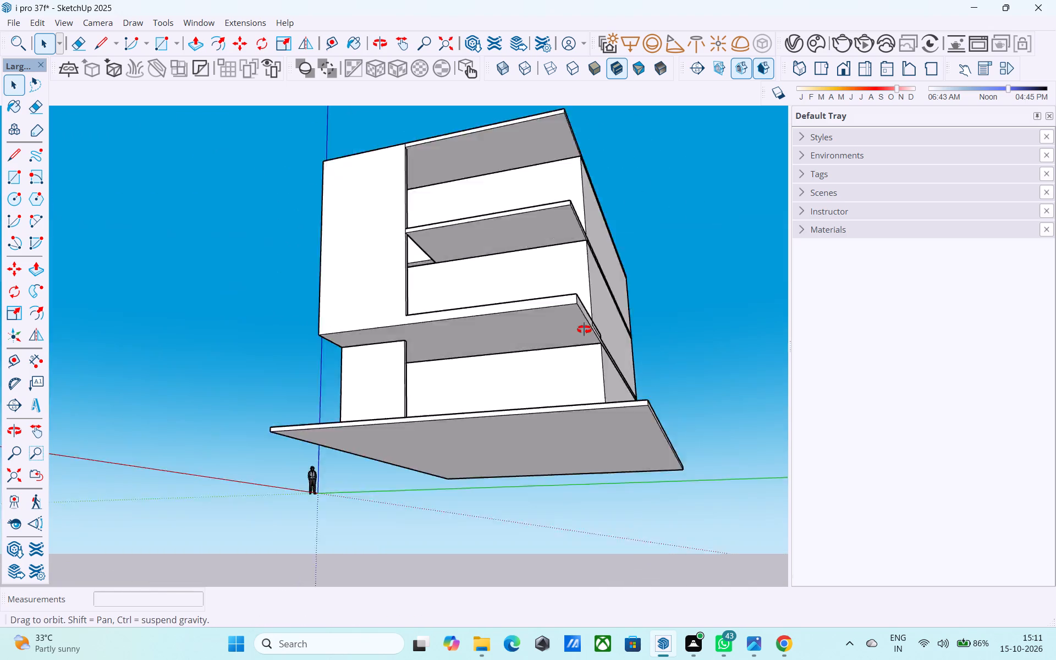
middle_drag(584, 329, 731, 462)
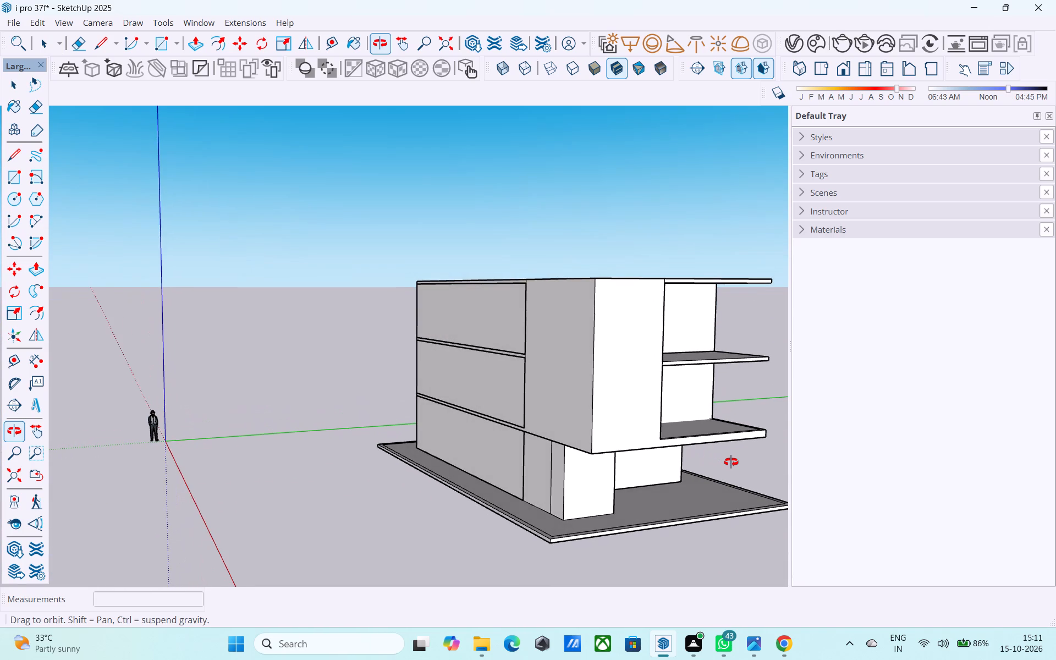
middle_drag(731, 462, 576, 480)
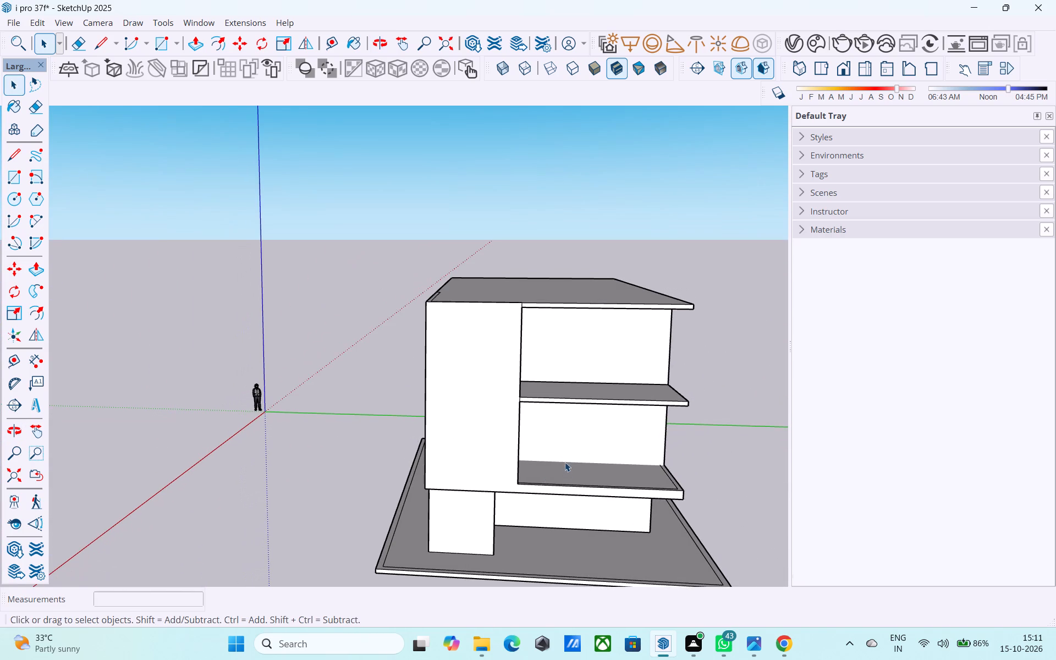
scroll(551, 463, down, 4)
middle_drag(640, 485, 435, 425)
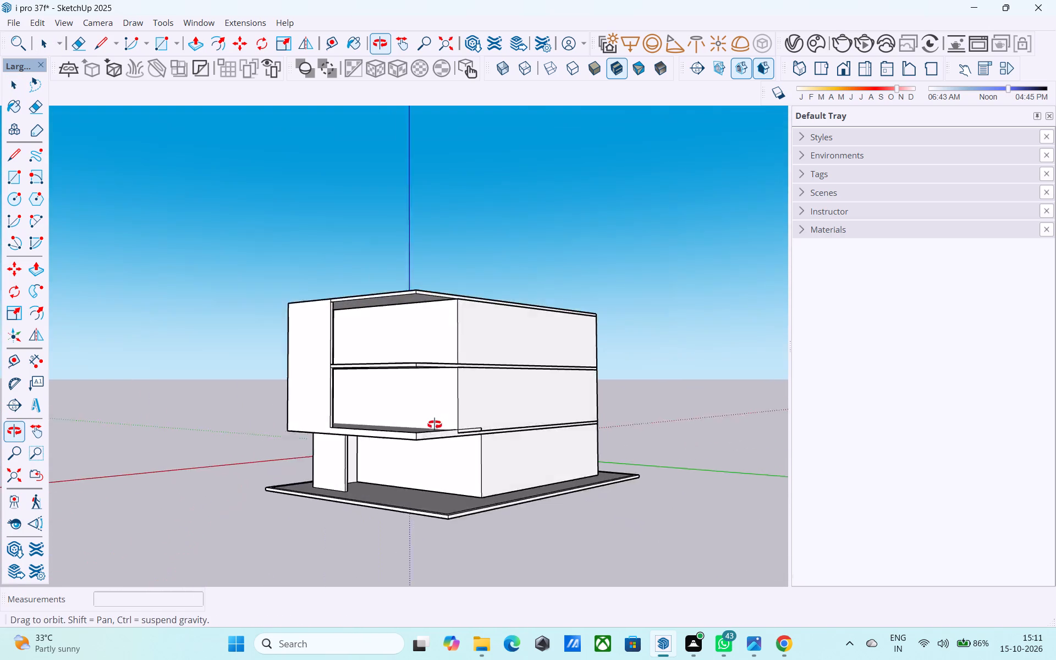
middle_drag(435, 425, 420, 450)
scroll(420, 450, up, 7)
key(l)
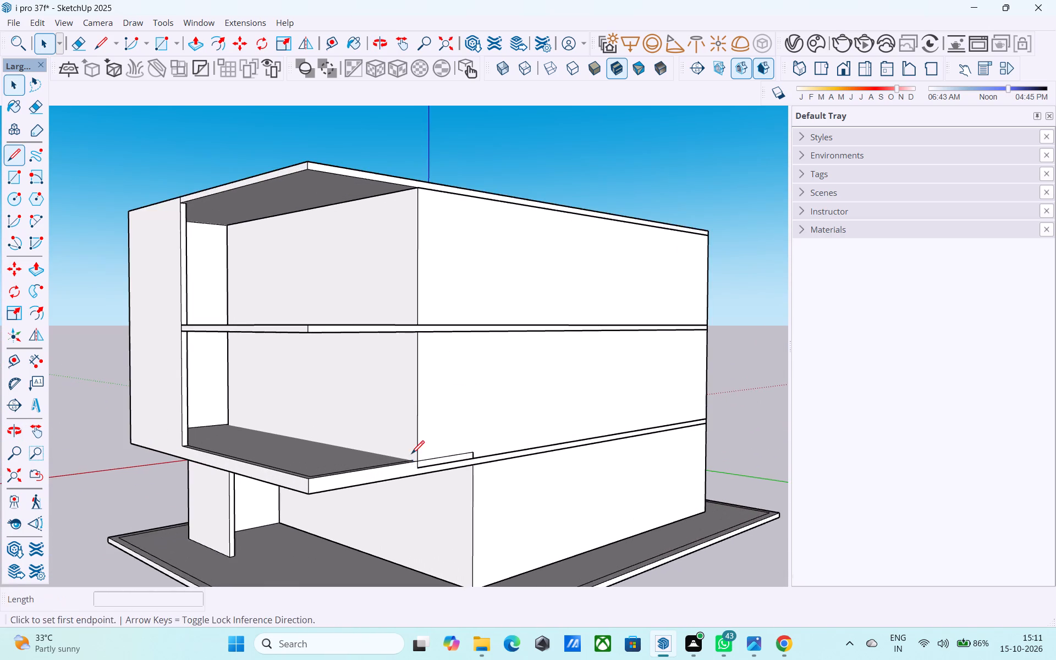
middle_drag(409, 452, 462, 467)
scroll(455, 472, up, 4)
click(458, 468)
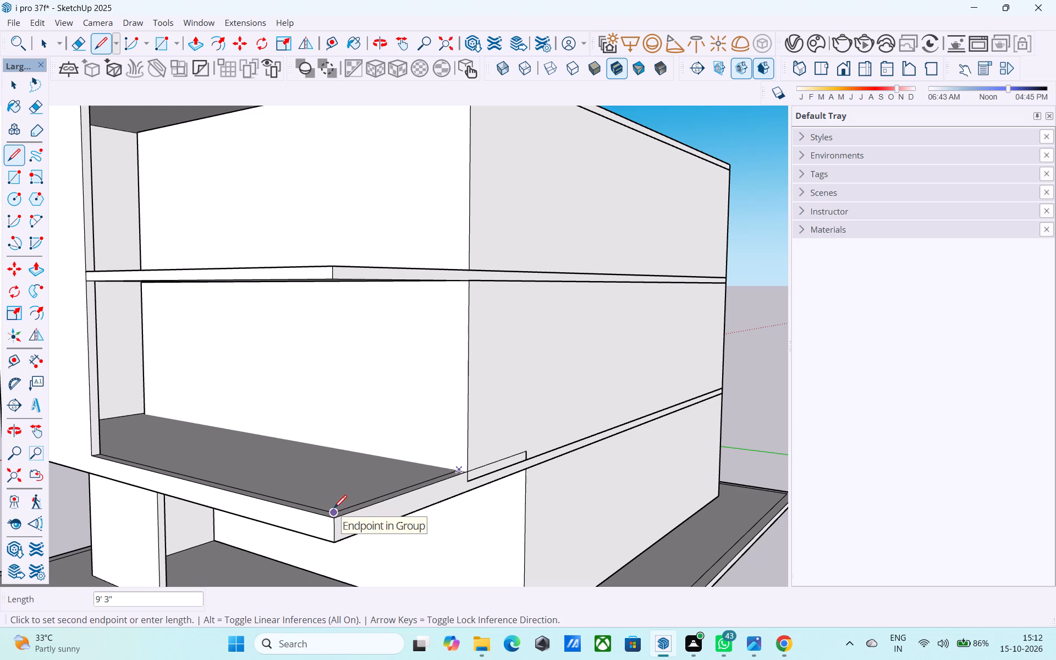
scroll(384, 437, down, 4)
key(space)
Inside the ground-floor wall group, Push/Pull the recessed front wall face 6' until flush with the front wall of the storey above.
middle_drag(385, 460, 532, 329)
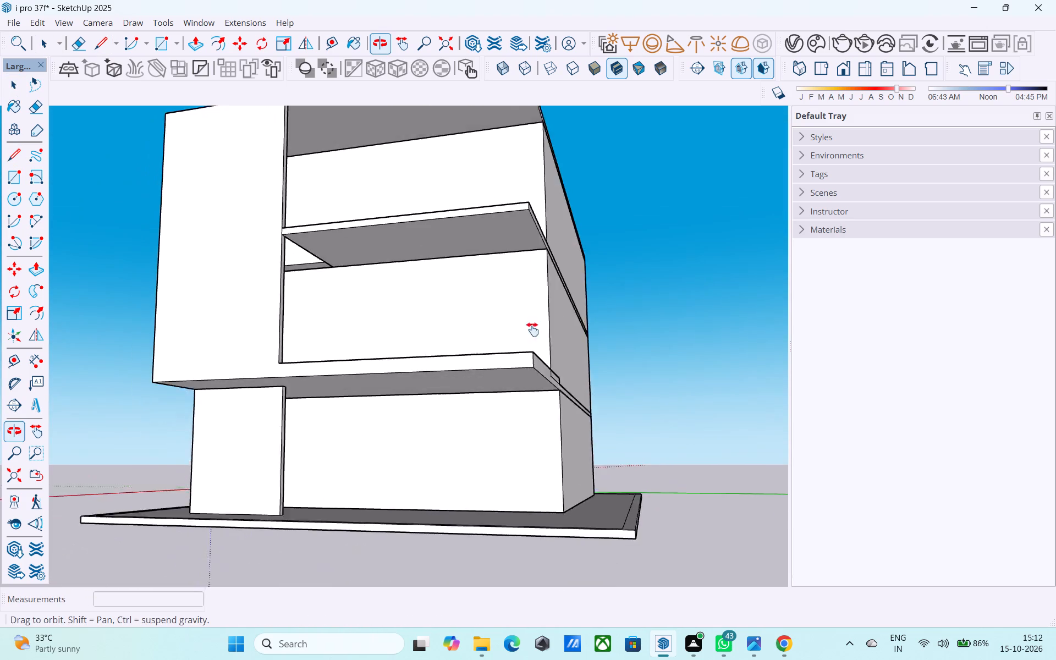
middle_drag(532, 329, 539, 299)
click(555, 378)
middle_drag(565, 370, 559, 409)
double_click(529, 420)
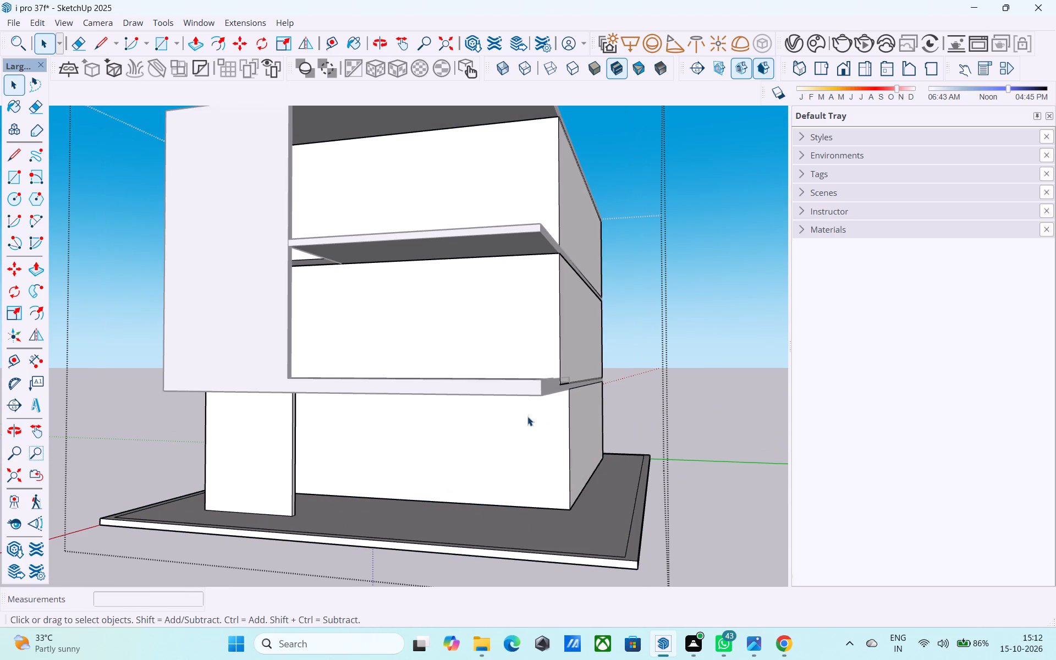
click(527, 414)
double_click(531, 422)
click(531, 425)
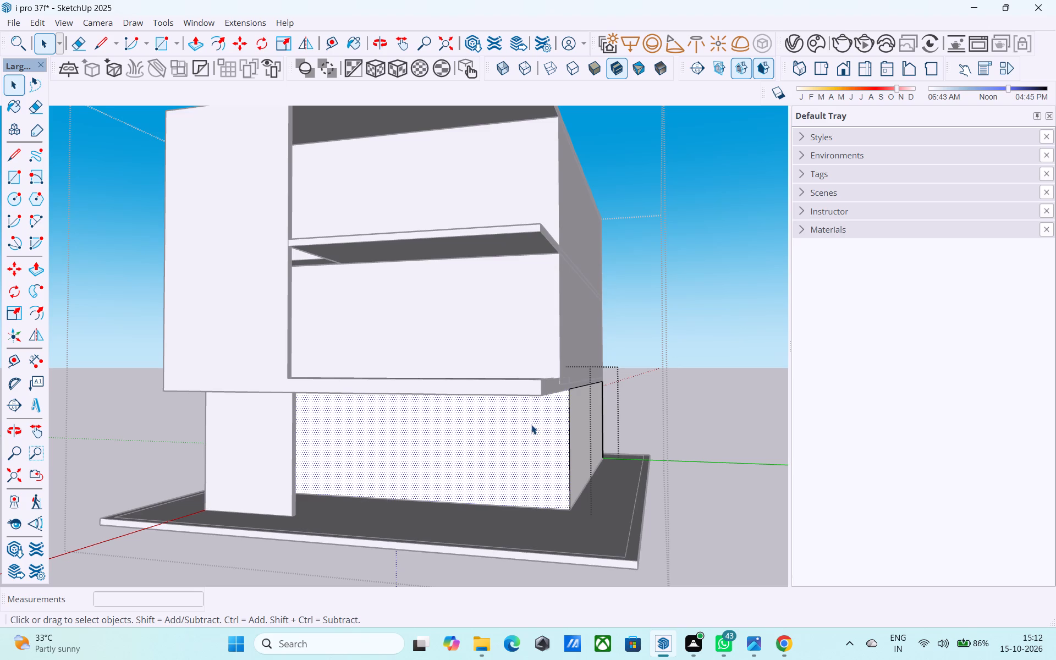
key(p)
click(531, 424)
click(536, 332)
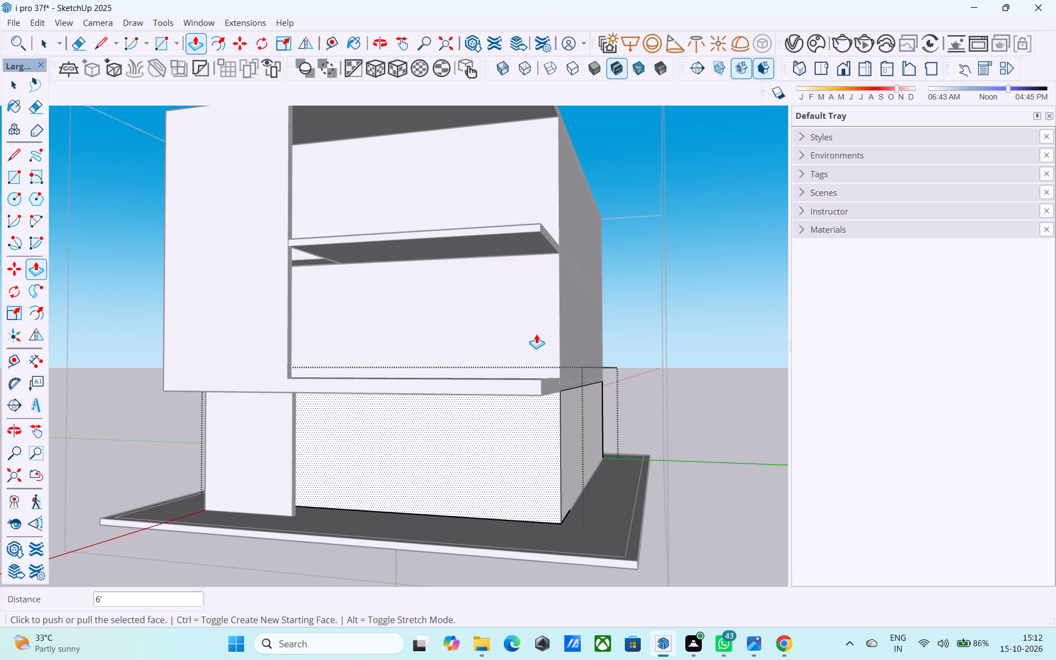
middle_drag(631, 377, 386, 418)
key(space)
scroll(388, 414, down, 1)
middle_drag(388, 413, 510, 378)
scroll(519, 381, down, 8)
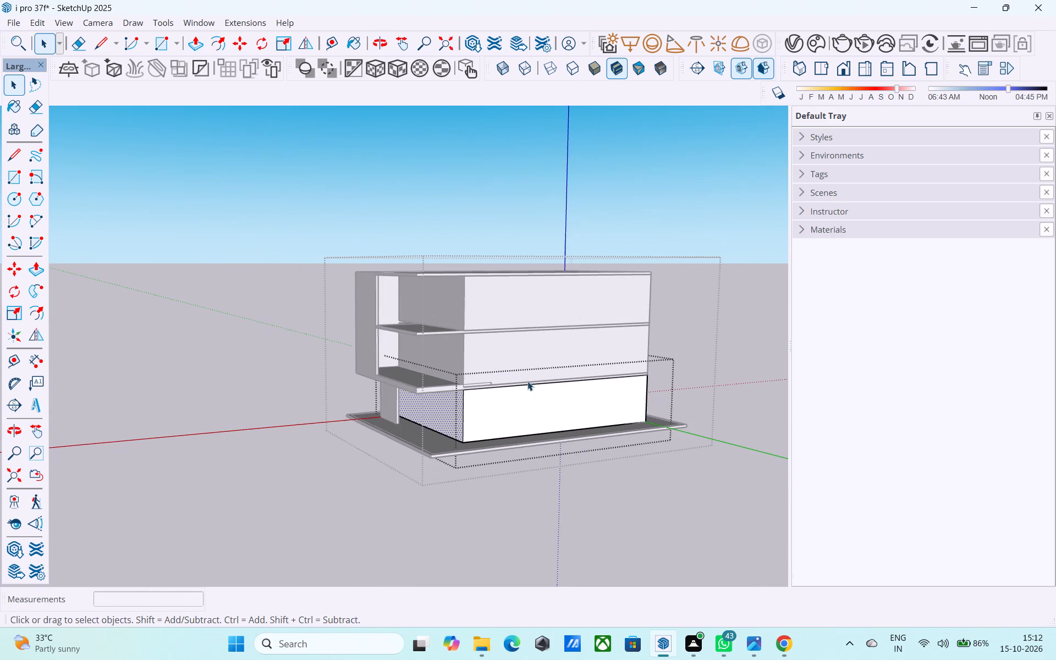
click(705, 351)
In the slab group, outline the first-floor slab's raised side strip with lines 6" down, 6' along its base and 6" down.
scroll(469, 395, up, 4)
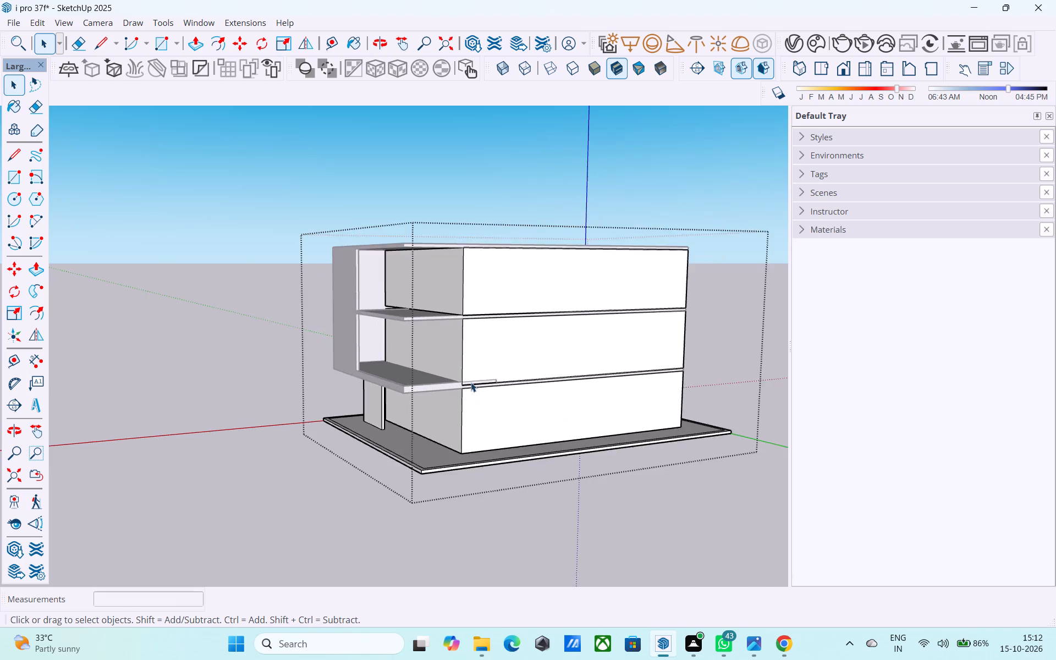
scroll(471, 382, up, 9)
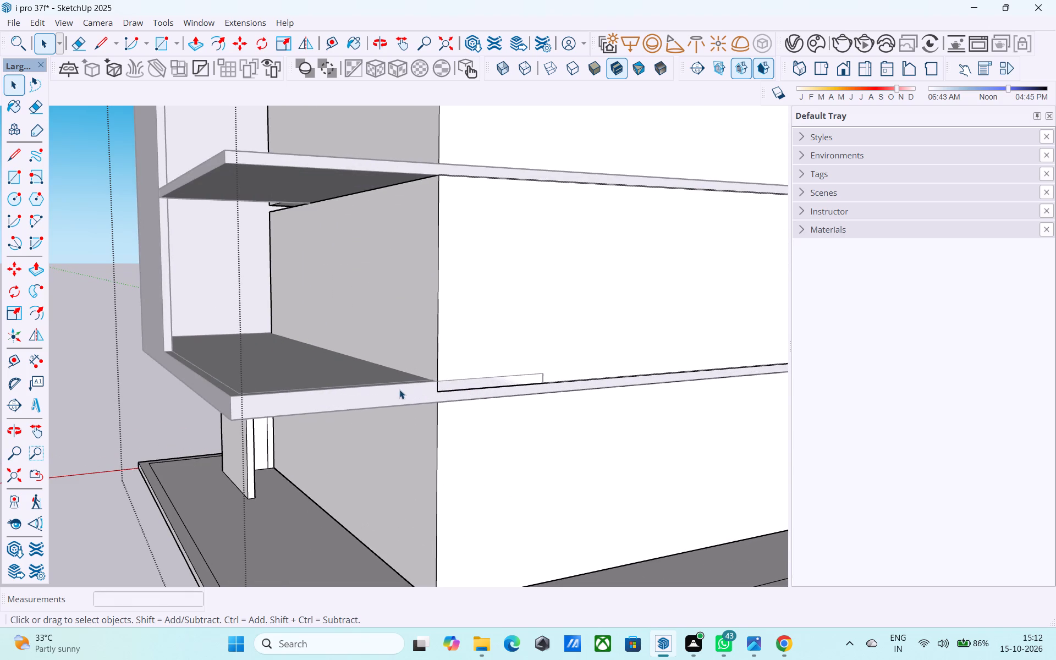
double_click(399, 388)
scroll(424, 391, up, 3)
middle_drag(430, 391, 471, 444)
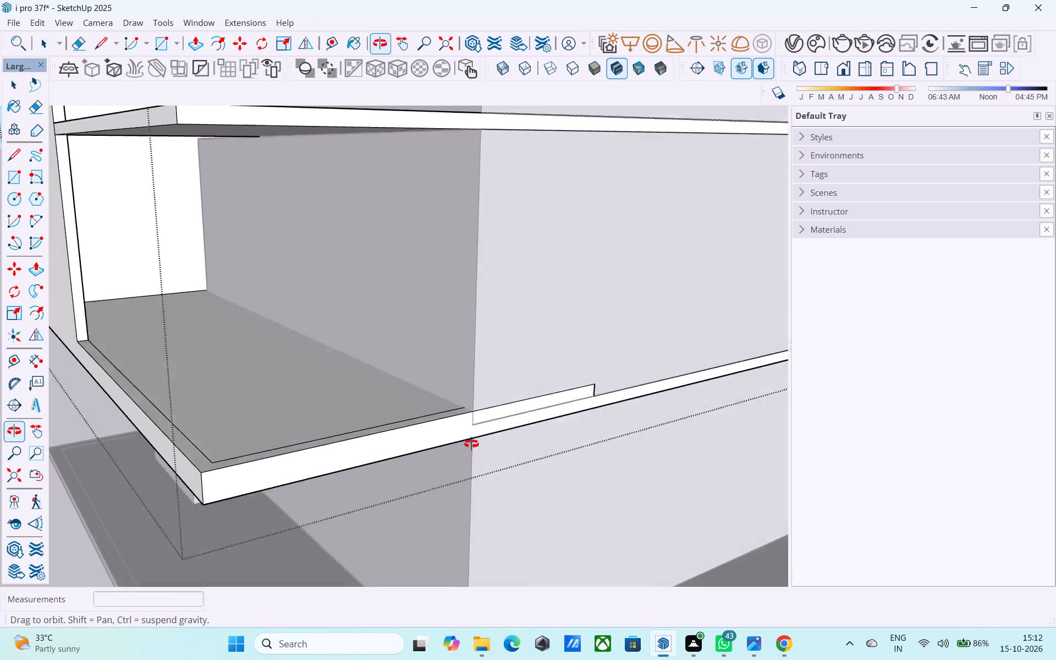
middle_drag(471, 444, 472, 447)
scroll(472, 441, up, 1)
key(l)
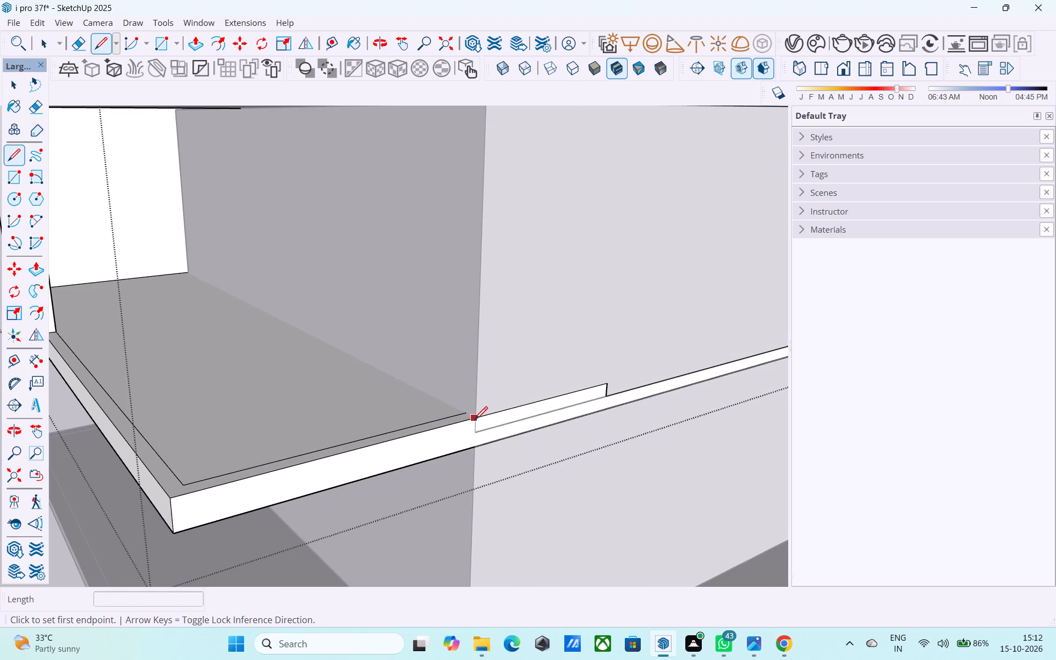
scroll(479, 424, up, 3)
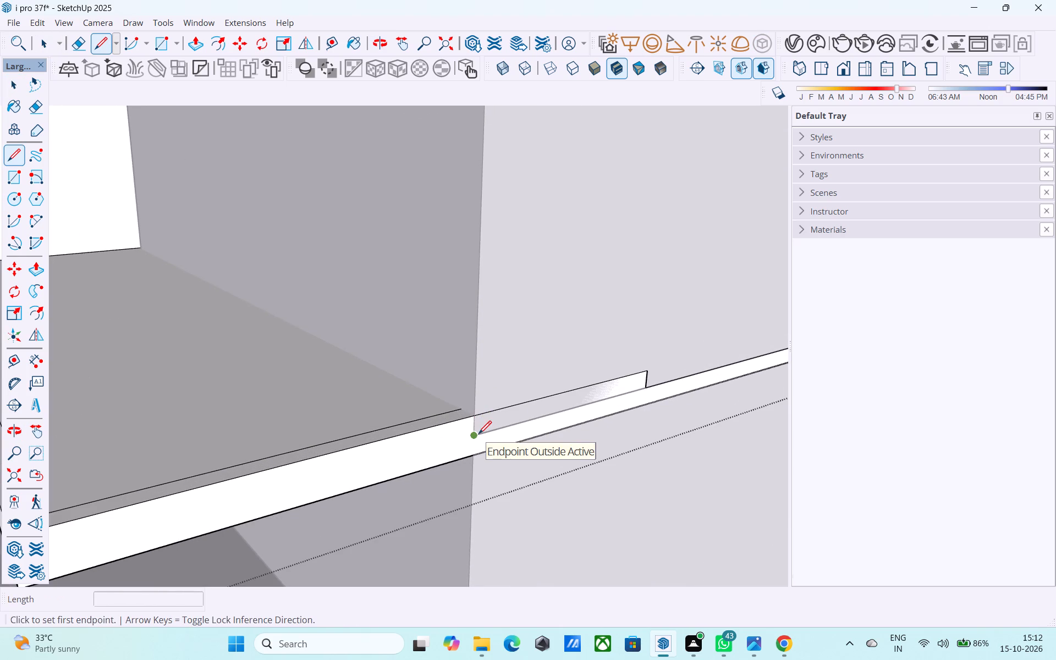
click(475, 416)
click(479, 433)
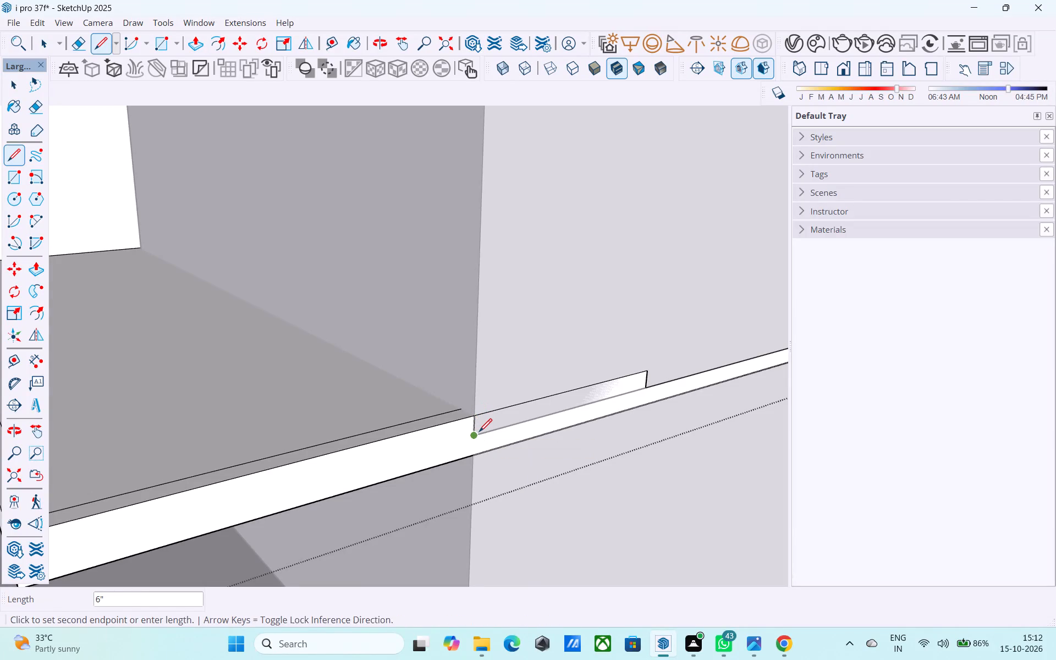
click(645, 390)
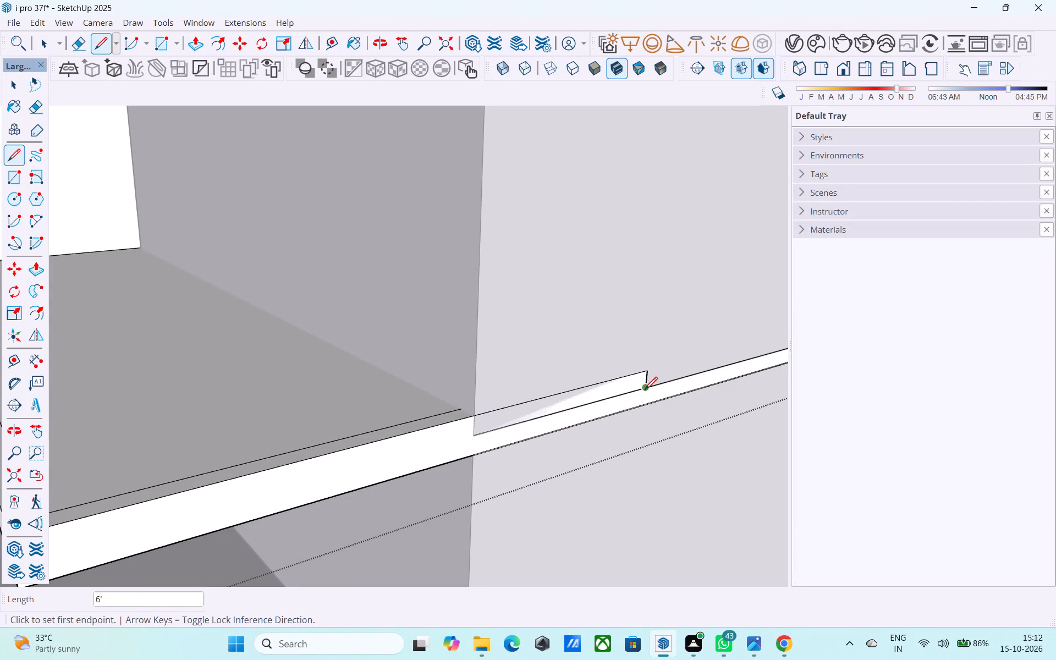
click(650, 402)
click(647, 392)
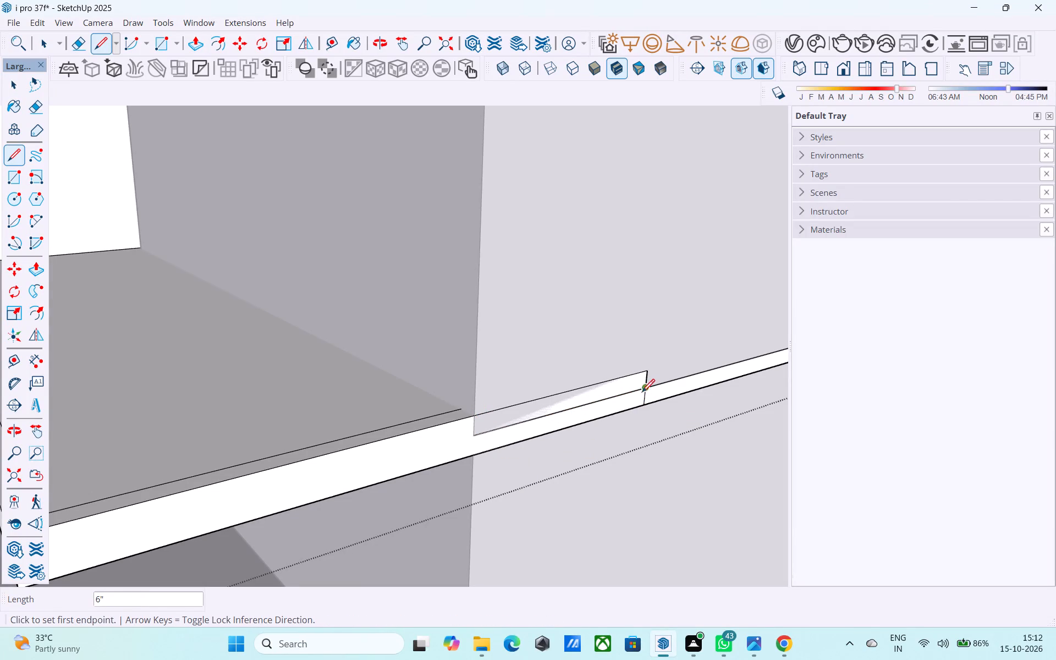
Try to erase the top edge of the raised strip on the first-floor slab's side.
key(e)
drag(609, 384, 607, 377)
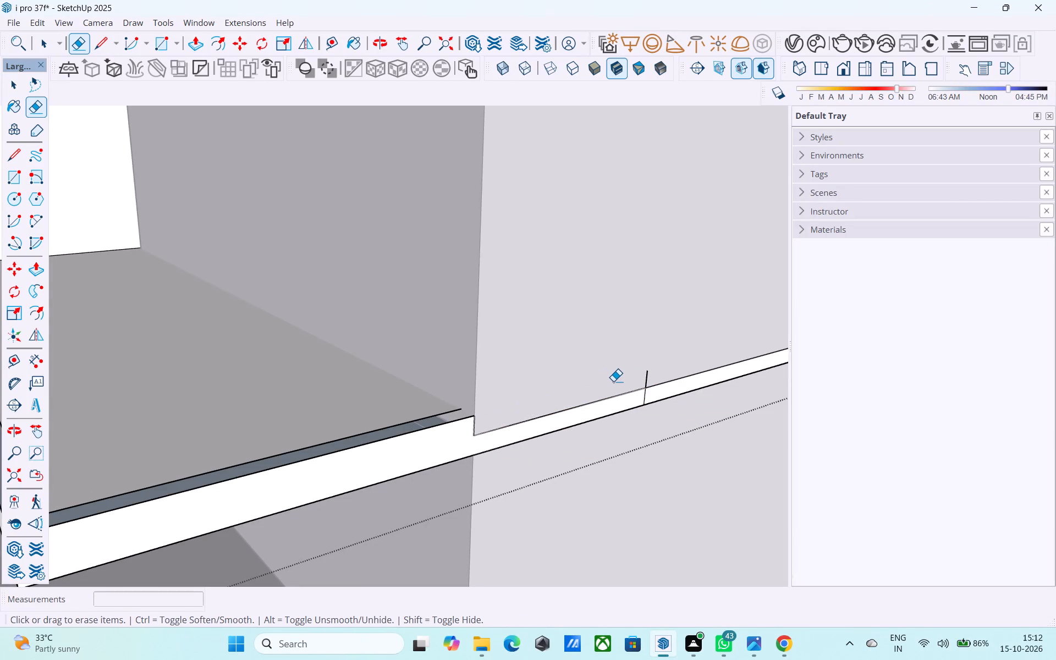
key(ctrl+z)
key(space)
Erase the inset line running parallel to the side edge on top of the first-floor slab.
scroll(384, 423, up, 1)
key(e)
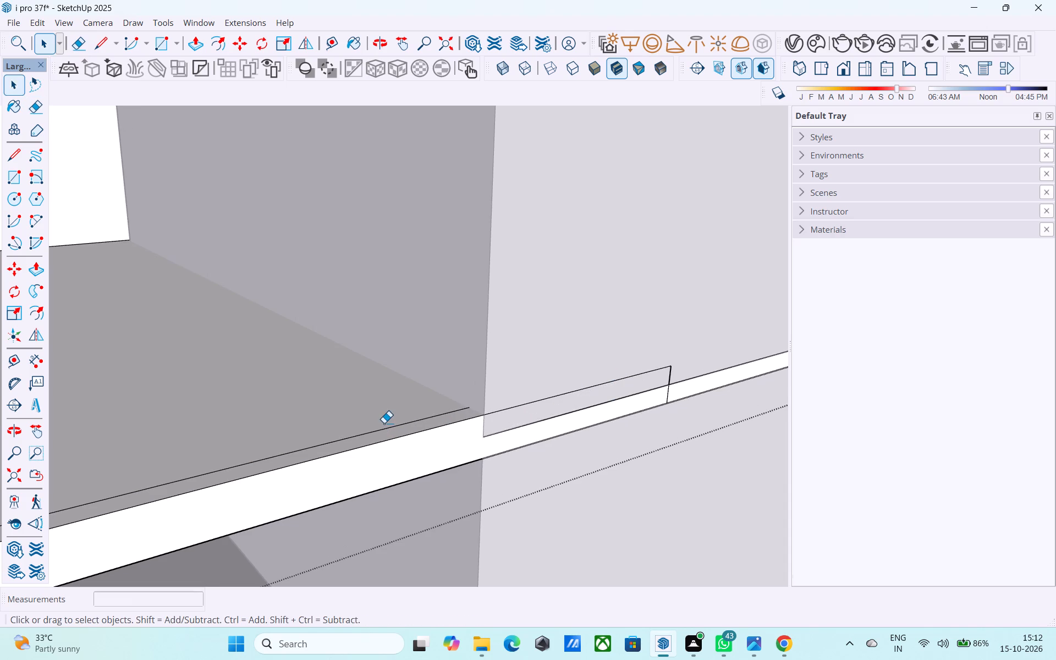
click(388, 426)
scroll(584, 392, down, 9)
middle_click(587, 415)
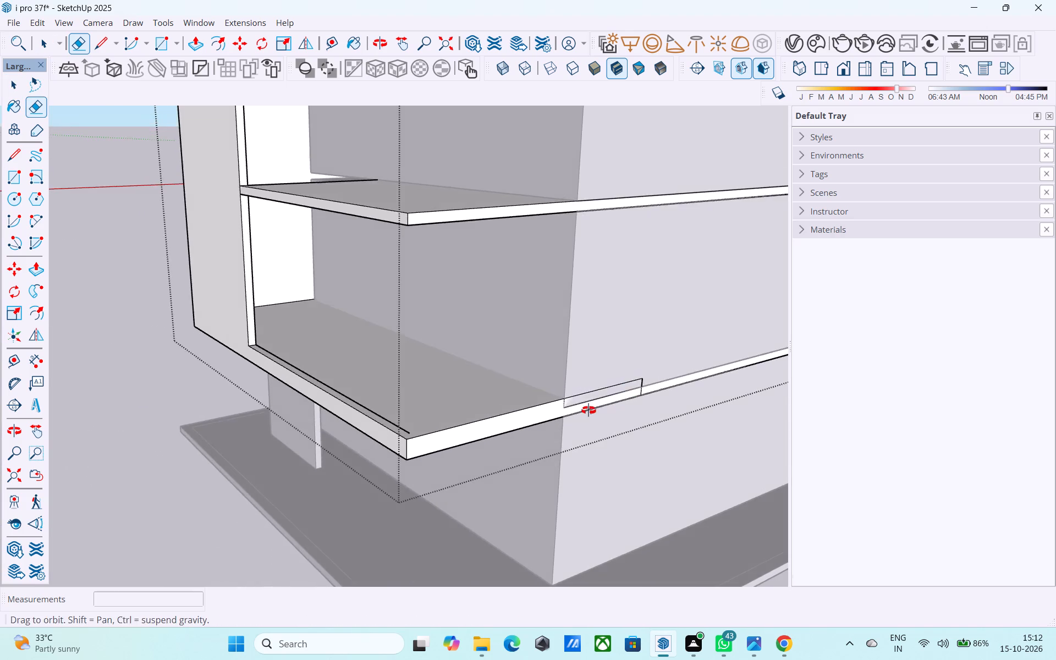
Draw a short vertical line at the wall corner, from the first-floor slab's top side edge down to the raised strip's lower corner.
scroll(590, 412, up, 4)
key(space)
key(r)
middle_drag(564, 409, 558, 402)
scroll(558, 390, up, 5)
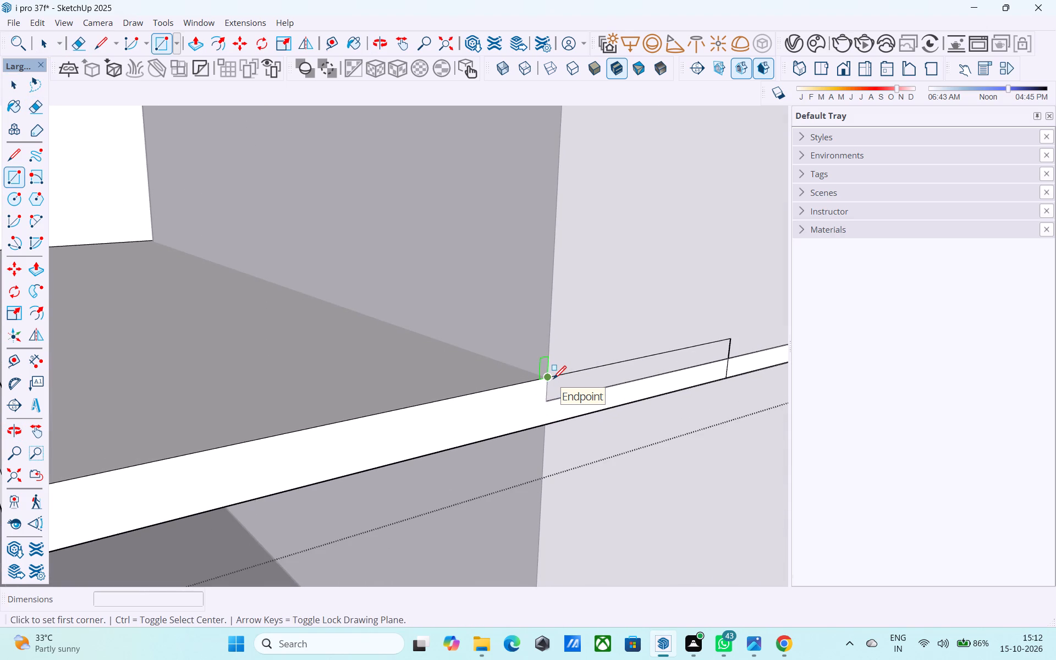
key(l)
click(552, 374)
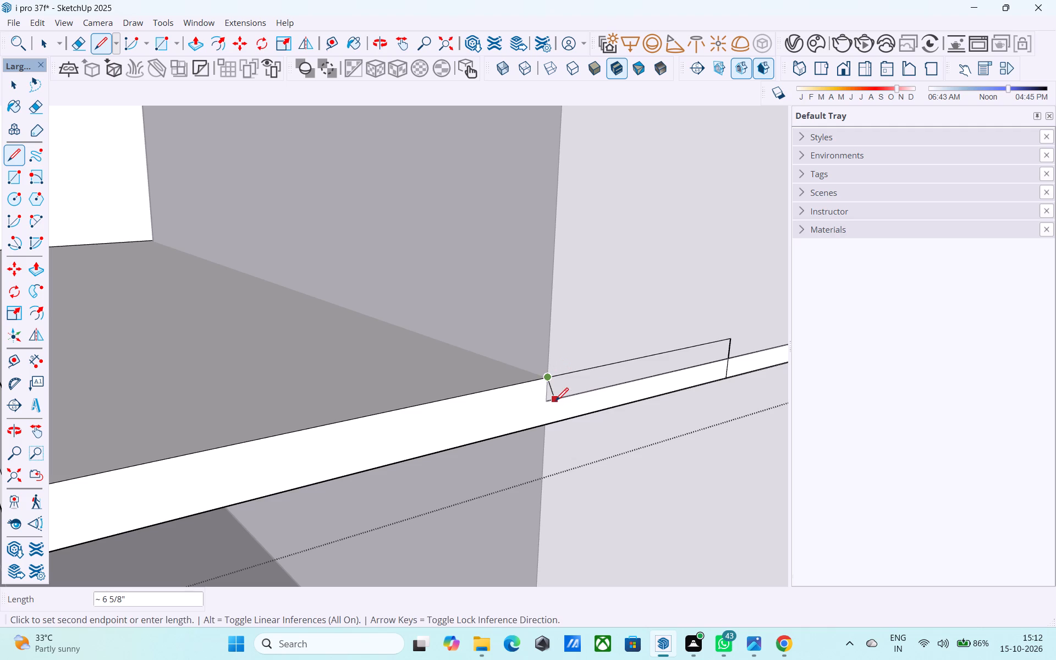
click(548, 400)
key(space)
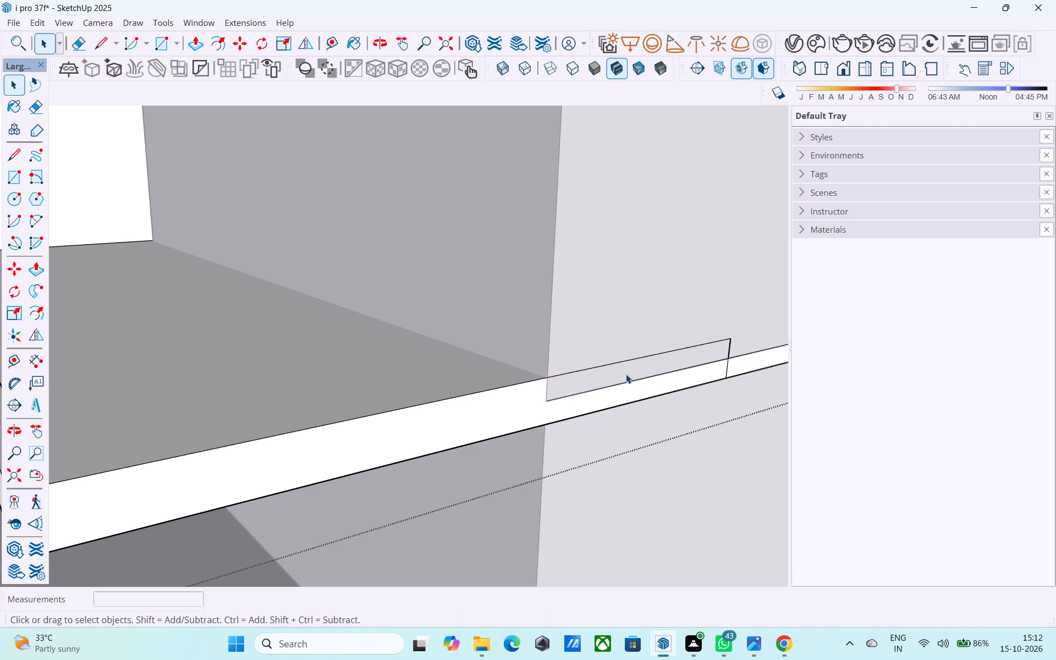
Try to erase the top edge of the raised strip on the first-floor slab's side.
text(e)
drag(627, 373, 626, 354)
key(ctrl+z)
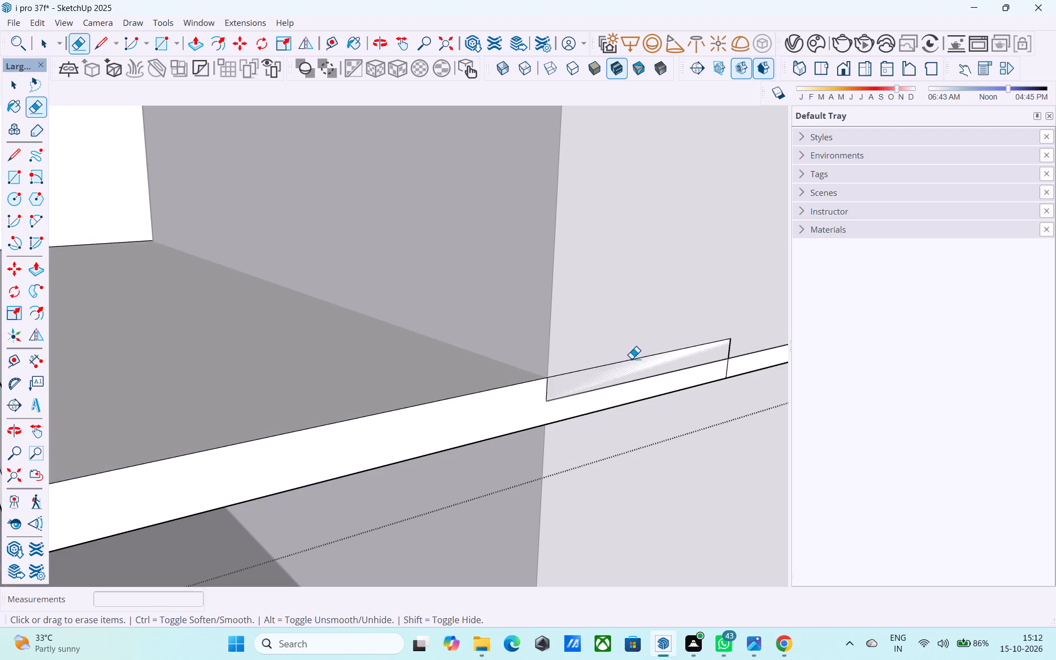
Push the raised strip's side face back until the strip is removed from the first-floor slab's side.
scroll(631, 359, down, 6)
middle_drag(629, 379, 599, 415)
scroll(601, 414, up, 2)
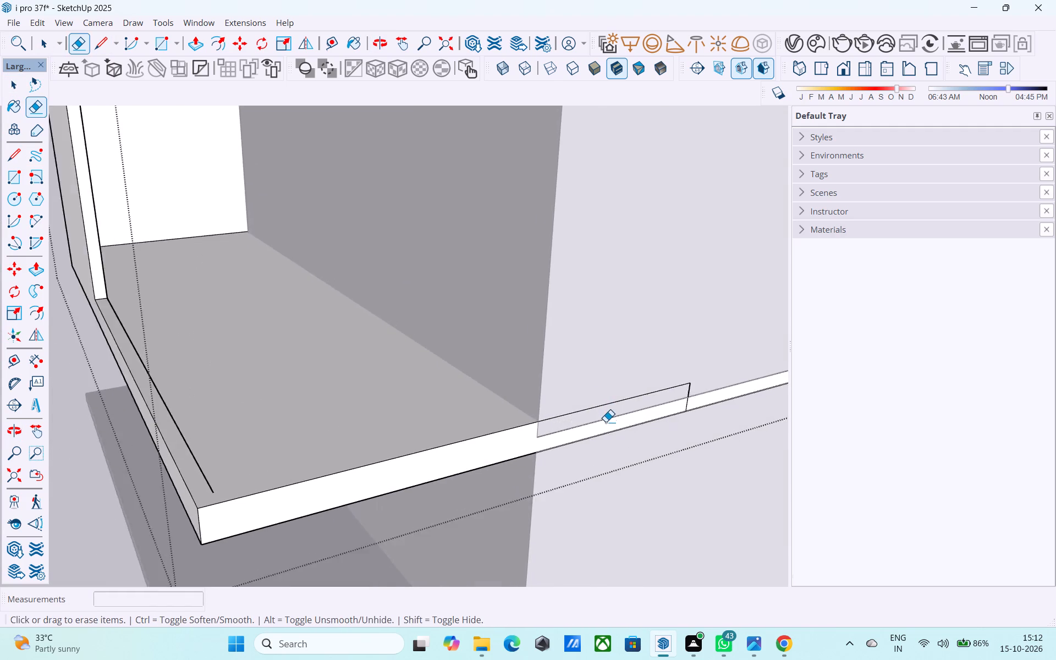
scroll(606, 422, up, 2)
key(space)
click(602, 413)
key(p)
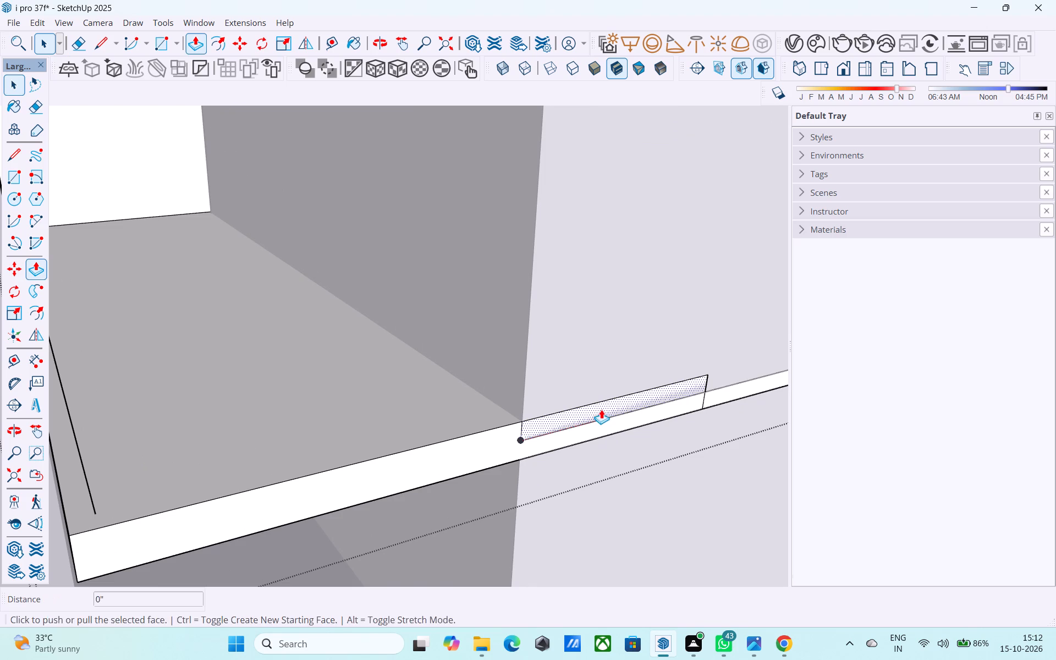
click(601, 409)
click(591, 379)
key(space)
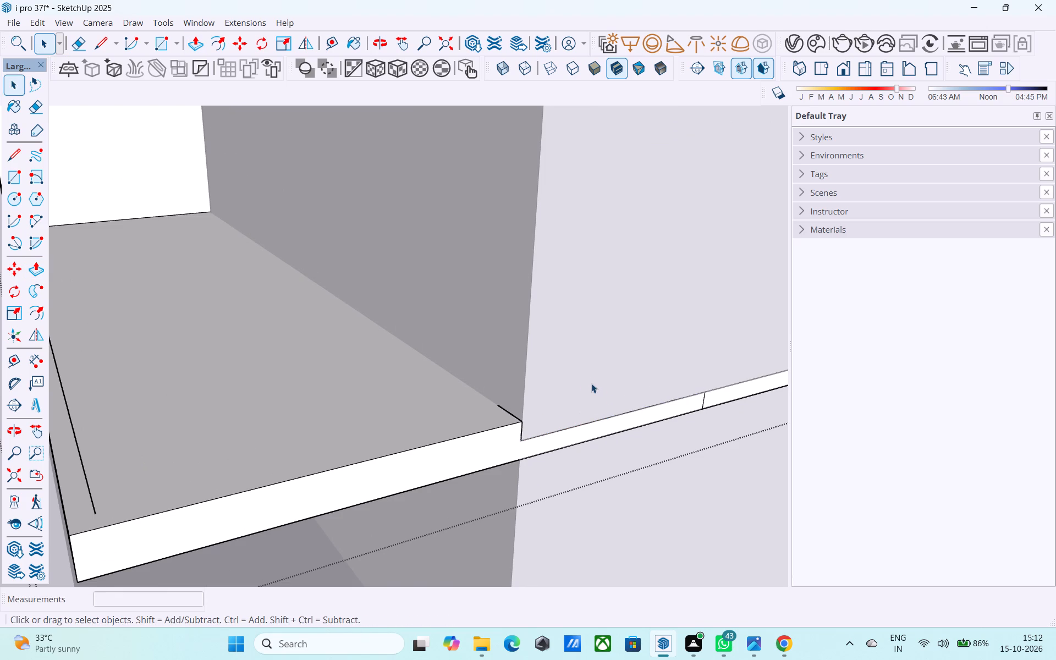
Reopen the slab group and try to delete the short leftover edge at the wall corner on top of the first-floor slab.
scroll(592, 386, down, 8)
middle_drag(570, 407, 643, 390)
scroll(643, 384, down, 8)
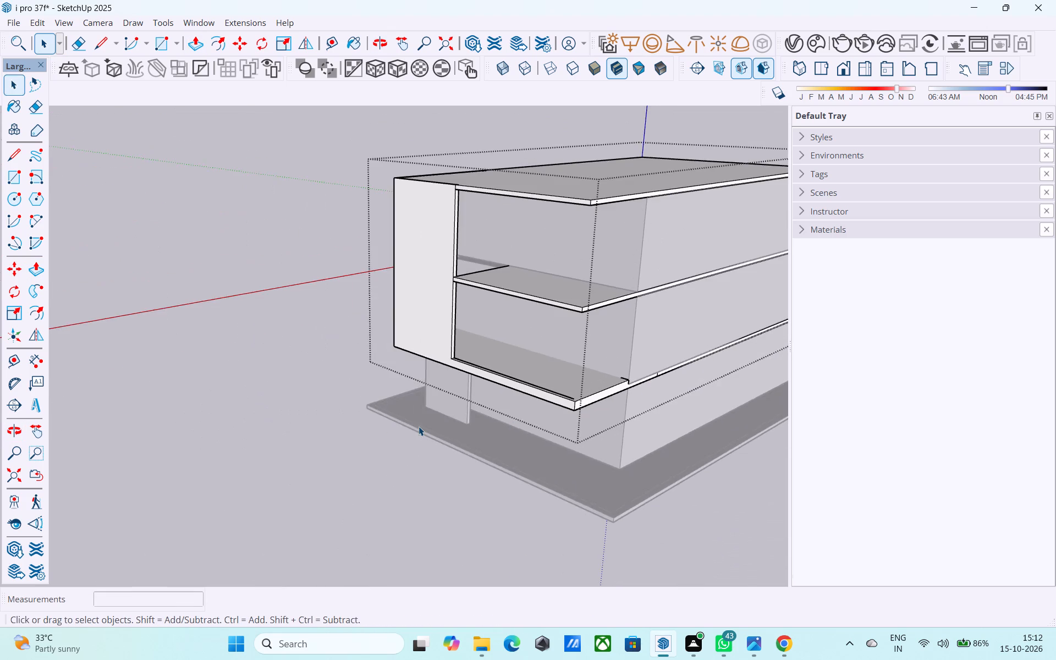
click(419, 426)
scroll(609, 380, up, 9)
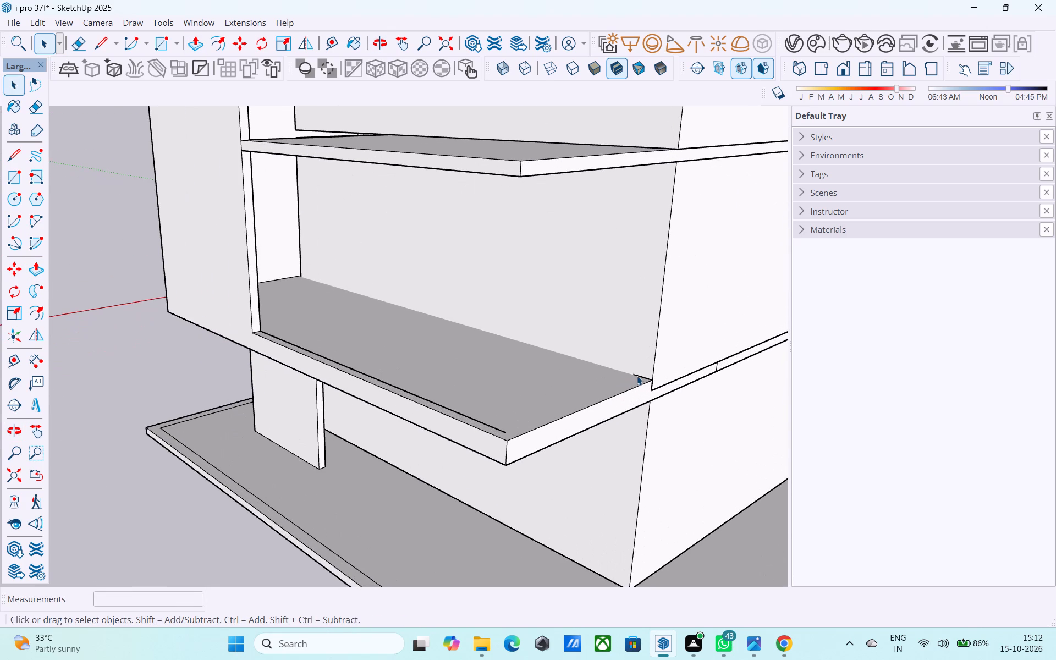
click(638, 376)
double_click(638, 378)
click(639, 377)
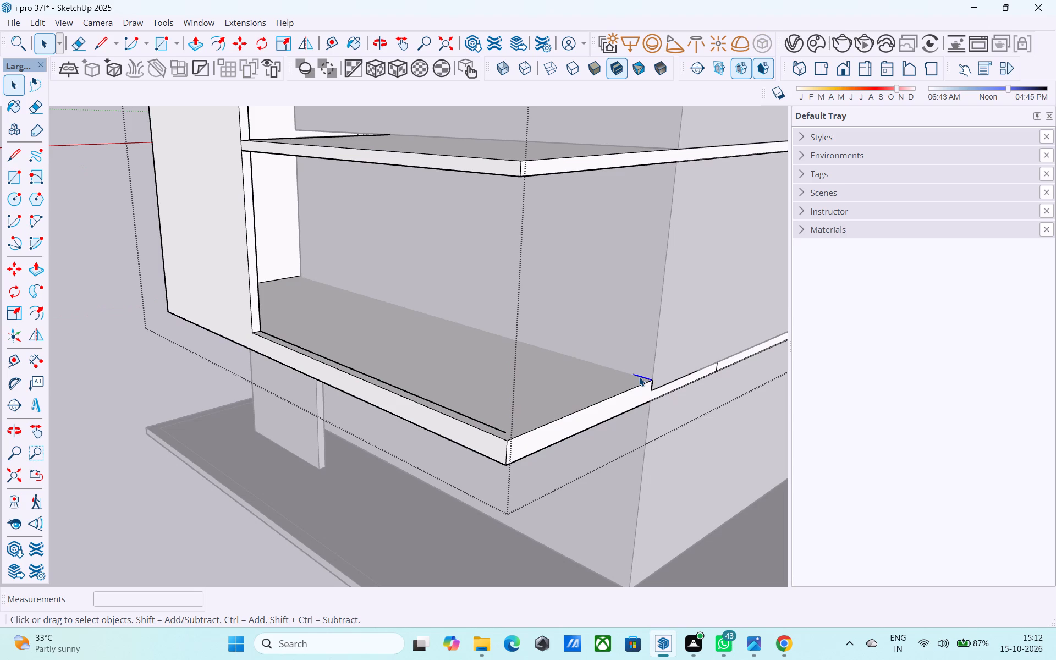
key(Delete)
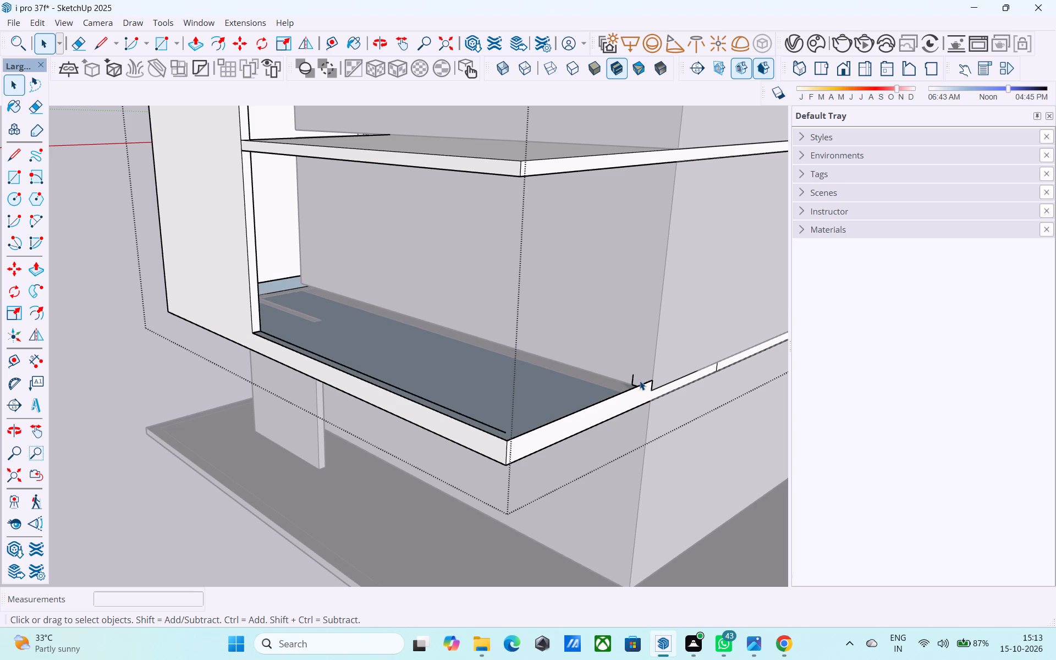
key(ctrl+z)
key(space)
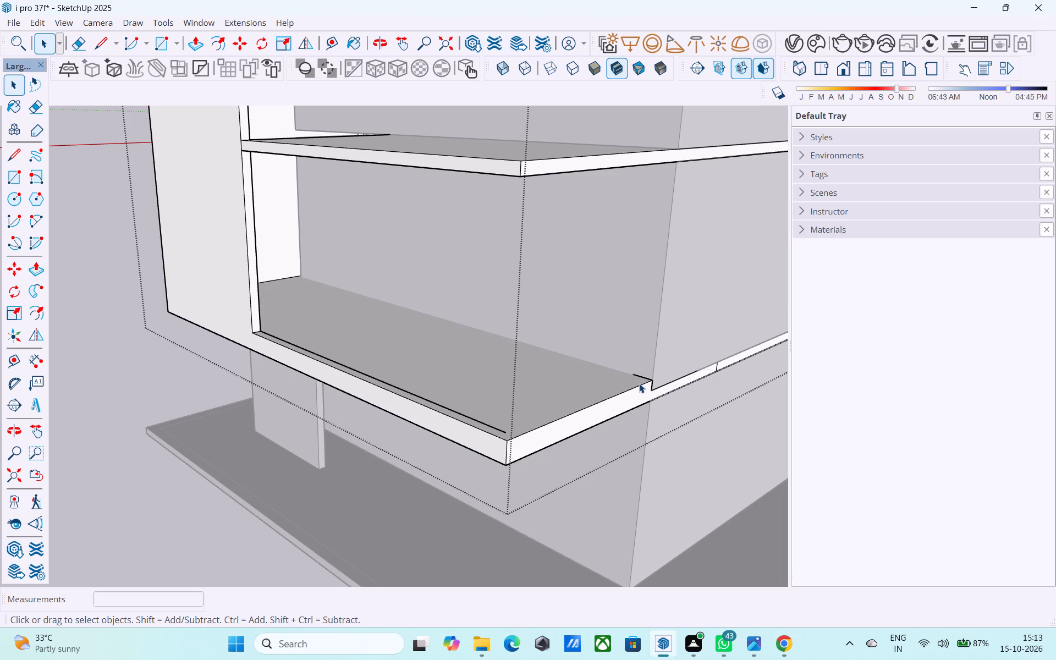
On top of the first-floor slab, draw a line along the wall's base and a 9' 3" line from the front inset line's end to the wall.
key(l)
scroll(640, 383, up, 2)
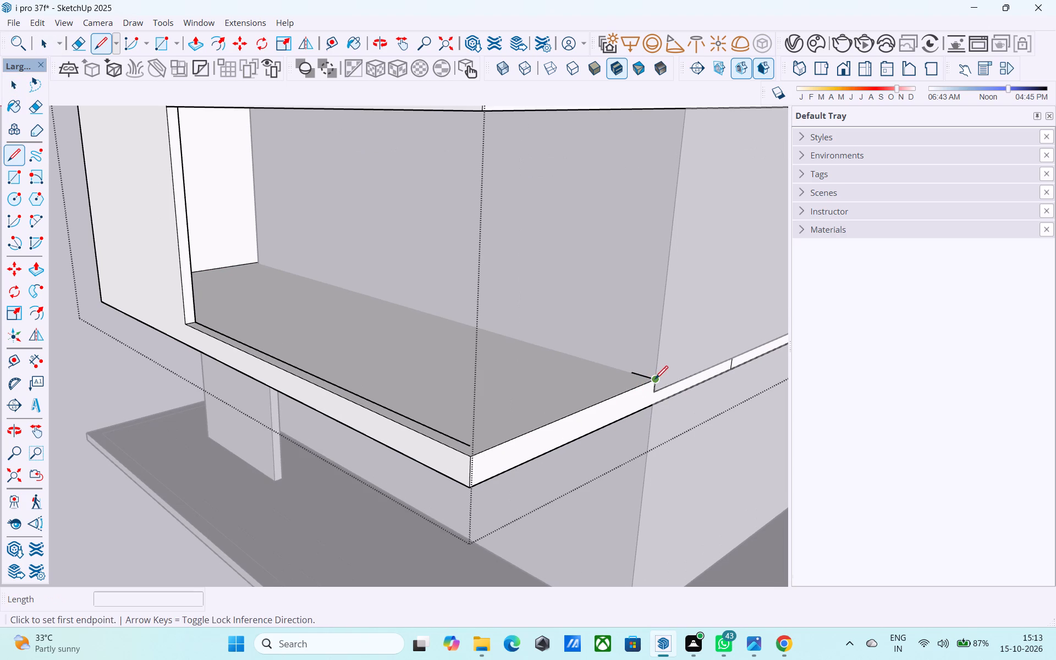
click(655, 380)
click(260, 258)
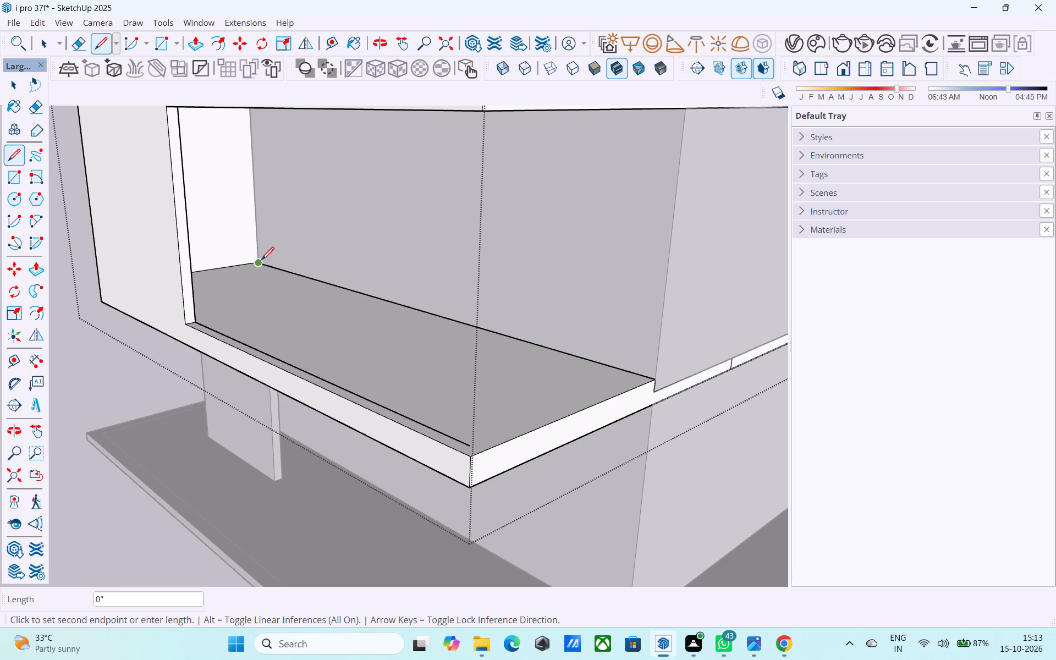
key(l)
click(468, 442)
click(646, 378)
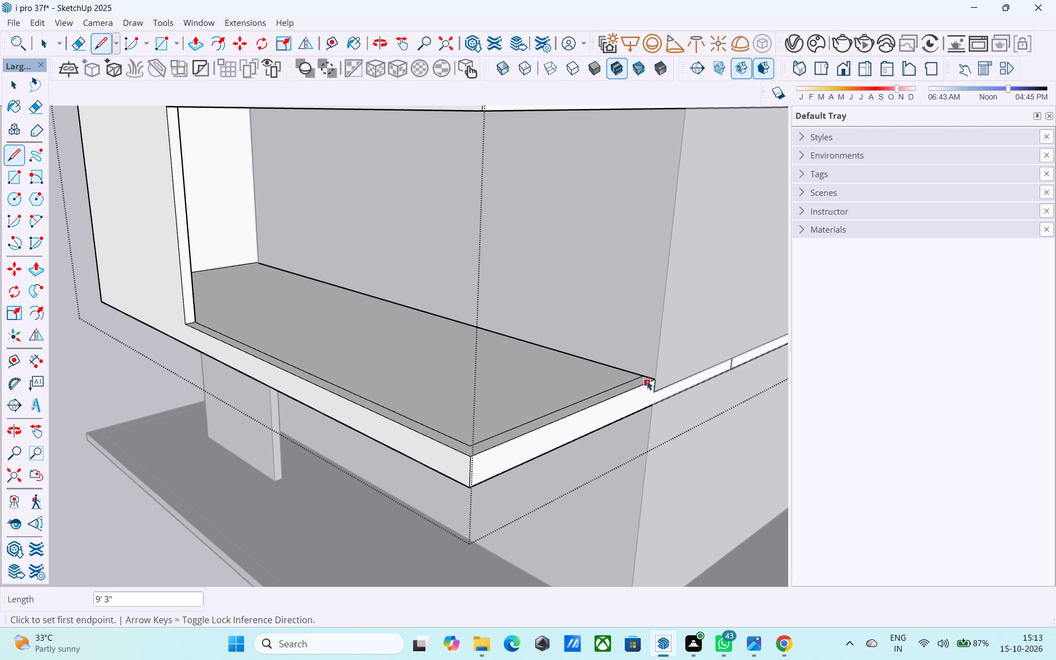
key(space)
Save the model.
scroll(615, 407, down, 15)
middle_drag(582, 425, 683, 348)
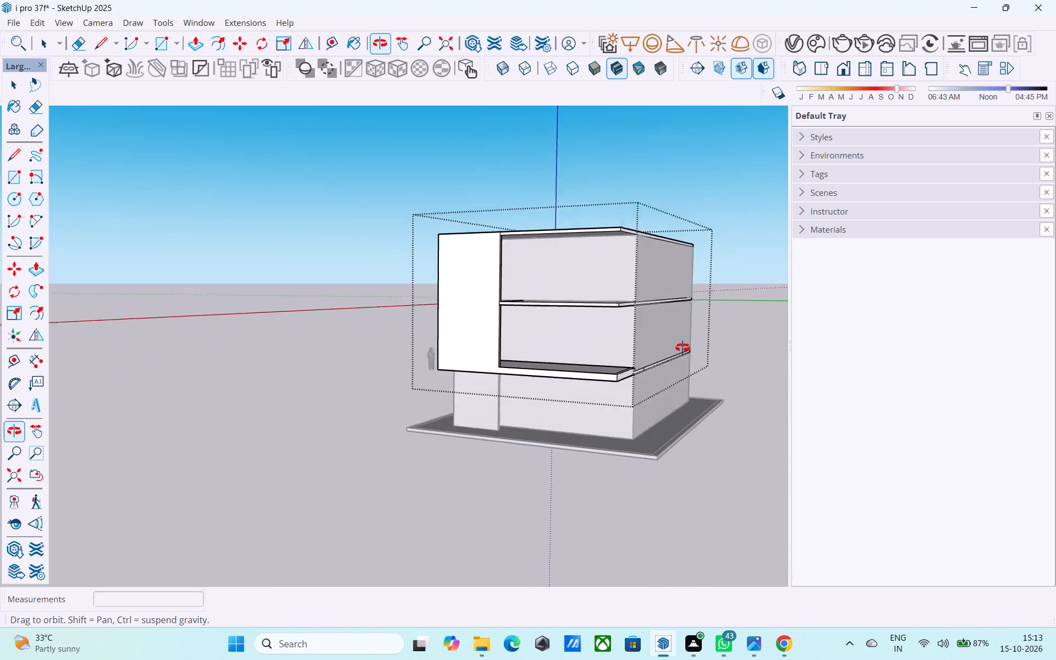
middle_drag(683, 348, 678, 307)
key(ctrl+s)
key(space)
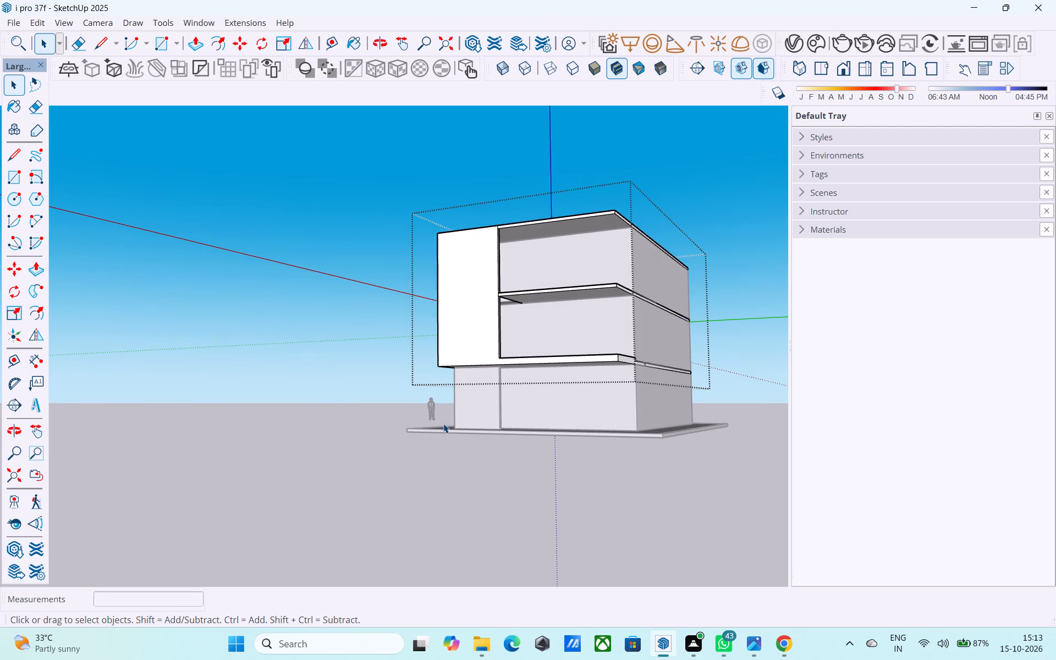
Reopen the slab group and Push/Pull the narrow recessed face under the second-floor slab, beside the front wall, by 6'.
click(443, 424)
shift+middle_drag(667, 378, 620, 503)
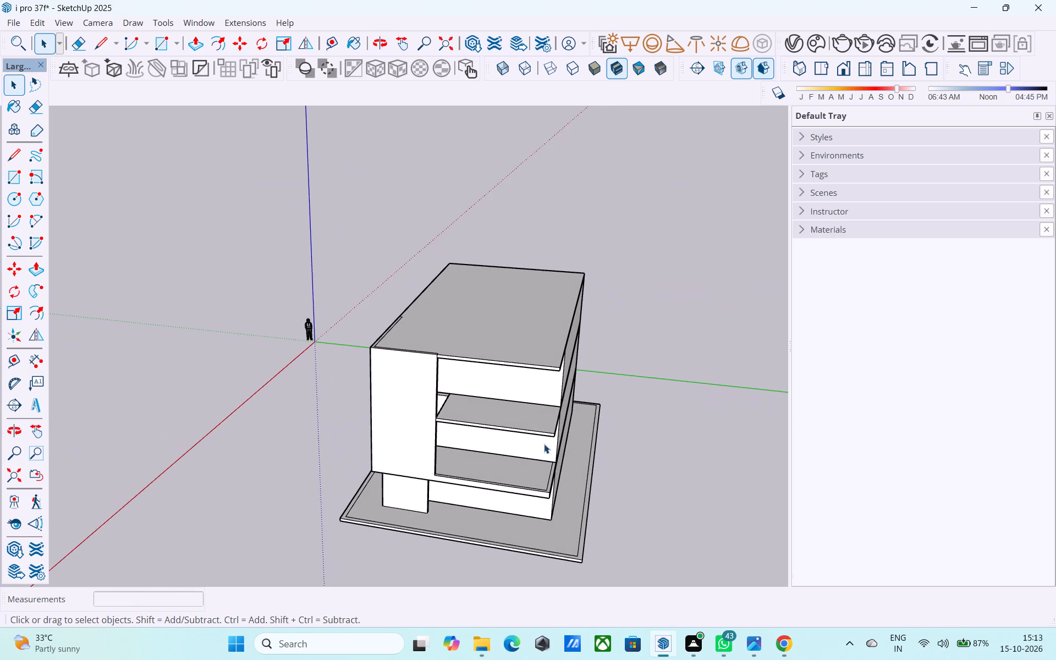
scroll(534, 432, up, 4)
middle_drag(468, 400, 426, 244)
scroll(425, 325, up, 1)
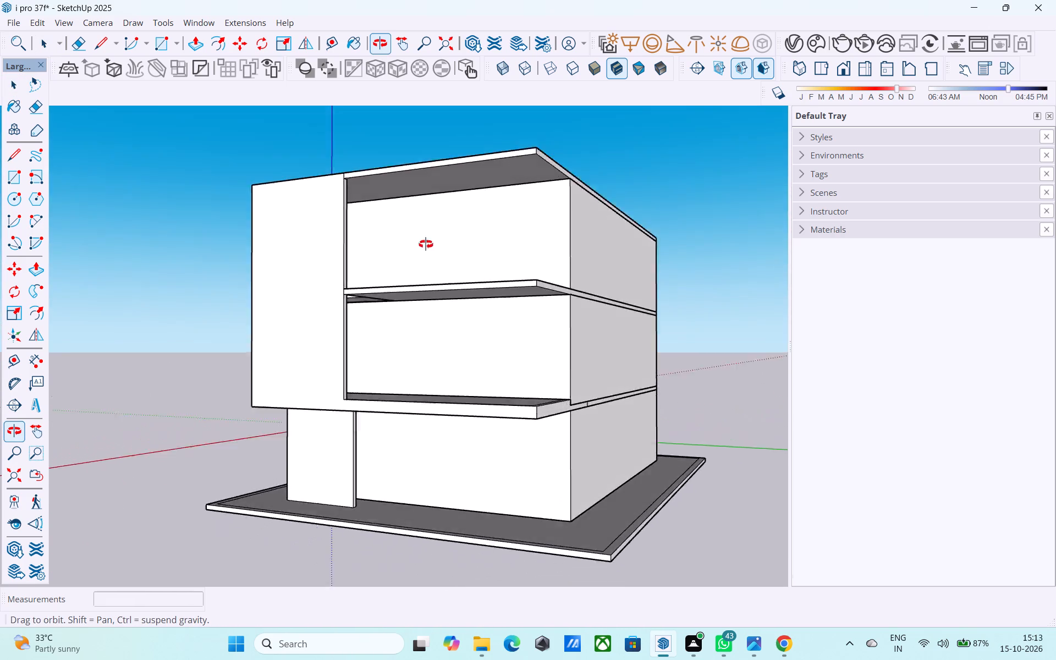
middle_drag(426, 244, 432, 221)
scroll(404, 271, up, 20)
scroll(404, 271, up, 2)
middle_drag(344, 311, 352, 323)
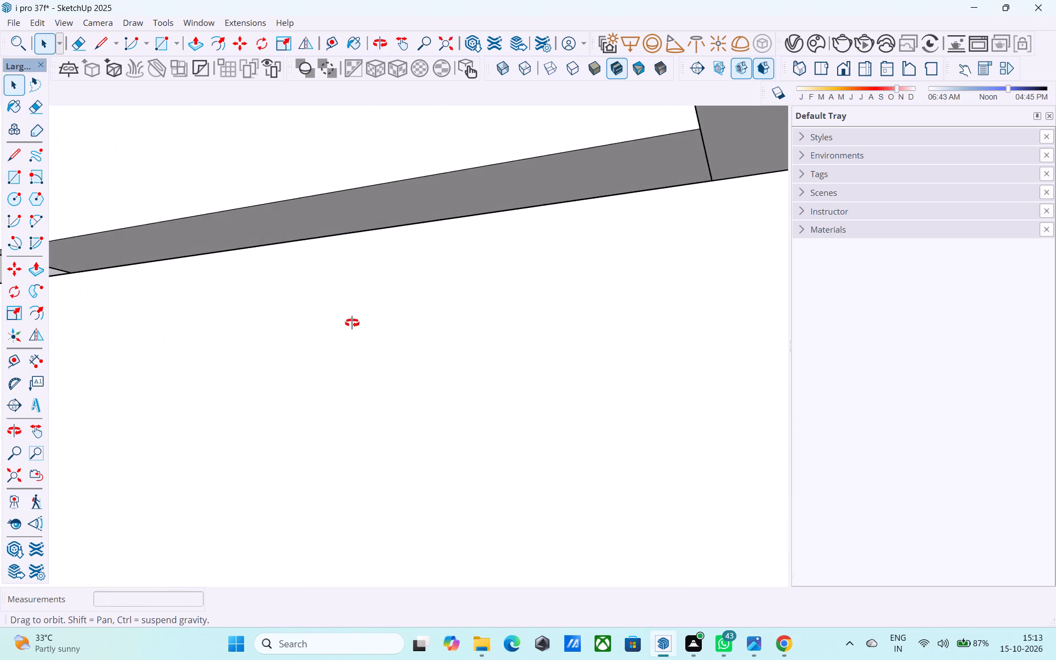
middle_drag(352, 323, 390, 395)
double_click(450, 220)
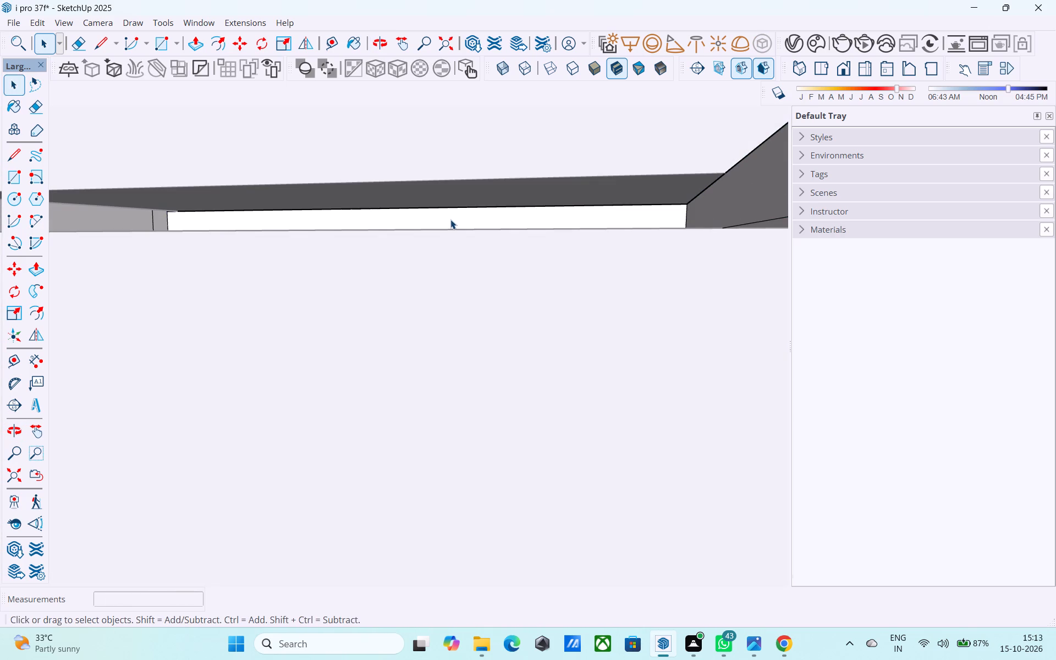
click(450, 219)
key(p)
click(450, 218)
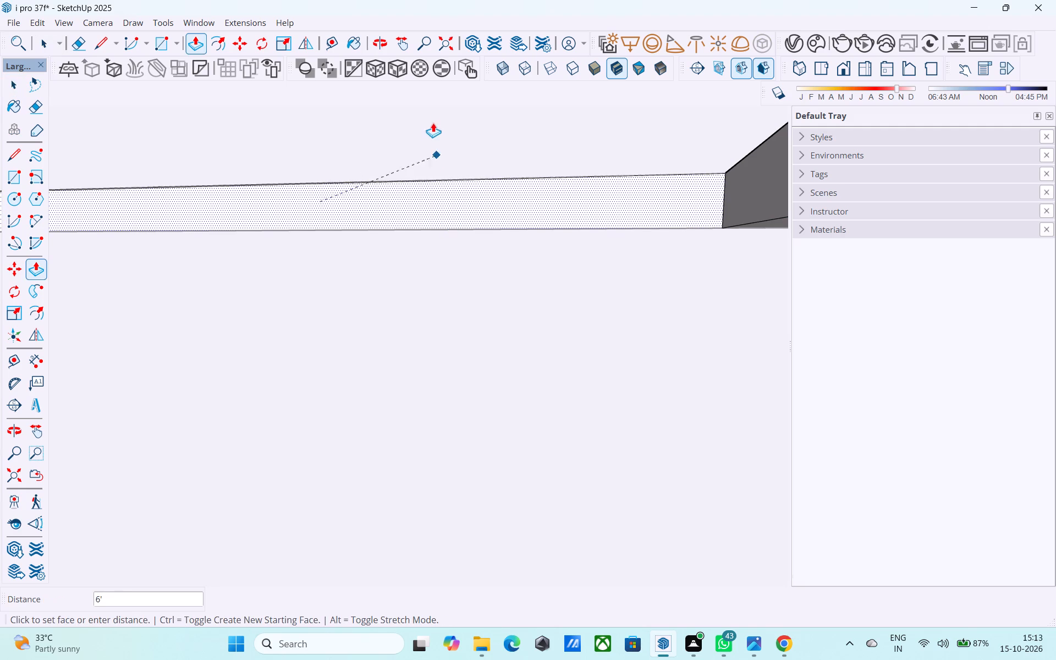
click(433, 119)
key(space)
Pull the L-shaped front wall's top face at roof level up 10'.
middle_drag(566, 237, 476, 220)
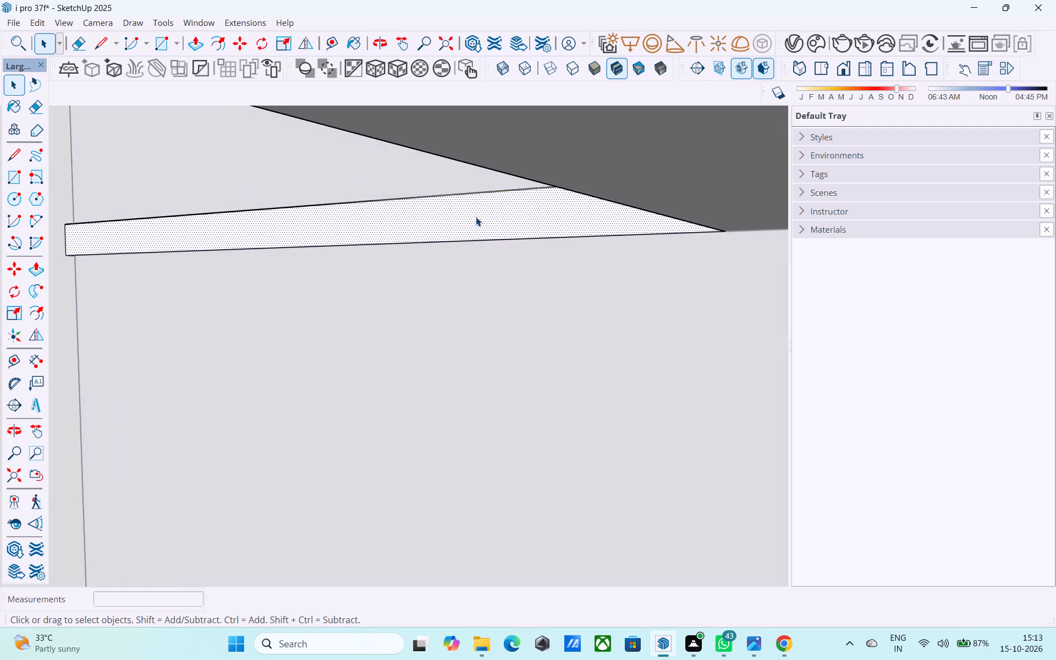
scroll(476, 213, down, 20)
scroll(476, 213, down, 6)
middle_click(507, 219)
middle_click(526, 229)
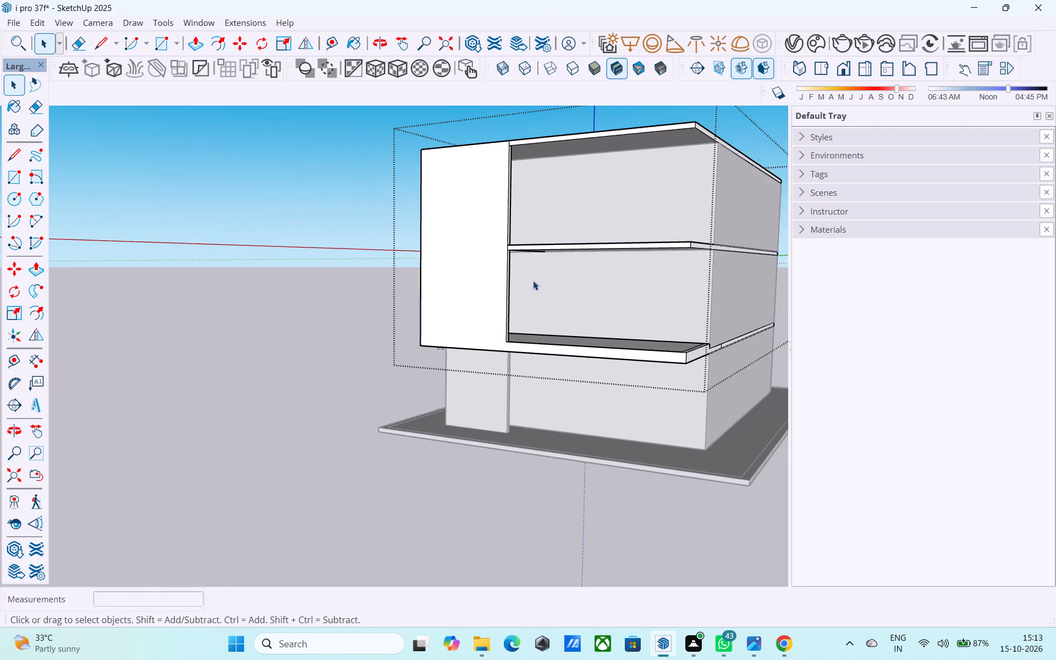
scroll(533, 280, down, 2)
middle_drag(536, 285, 573, 334)
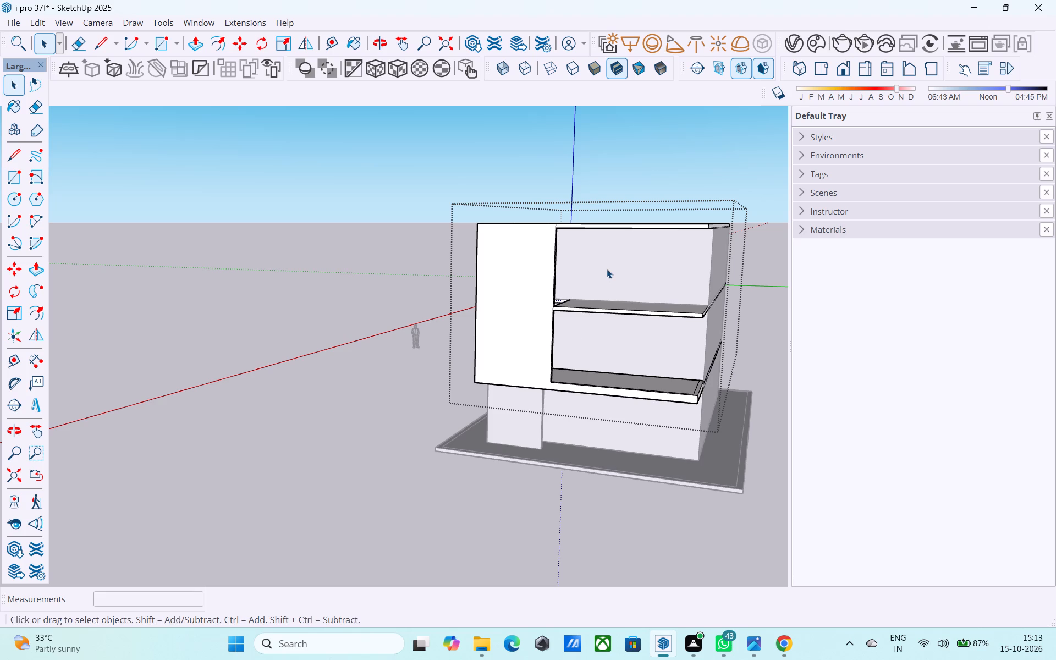
middle_drag(606, 269, 631, 414)
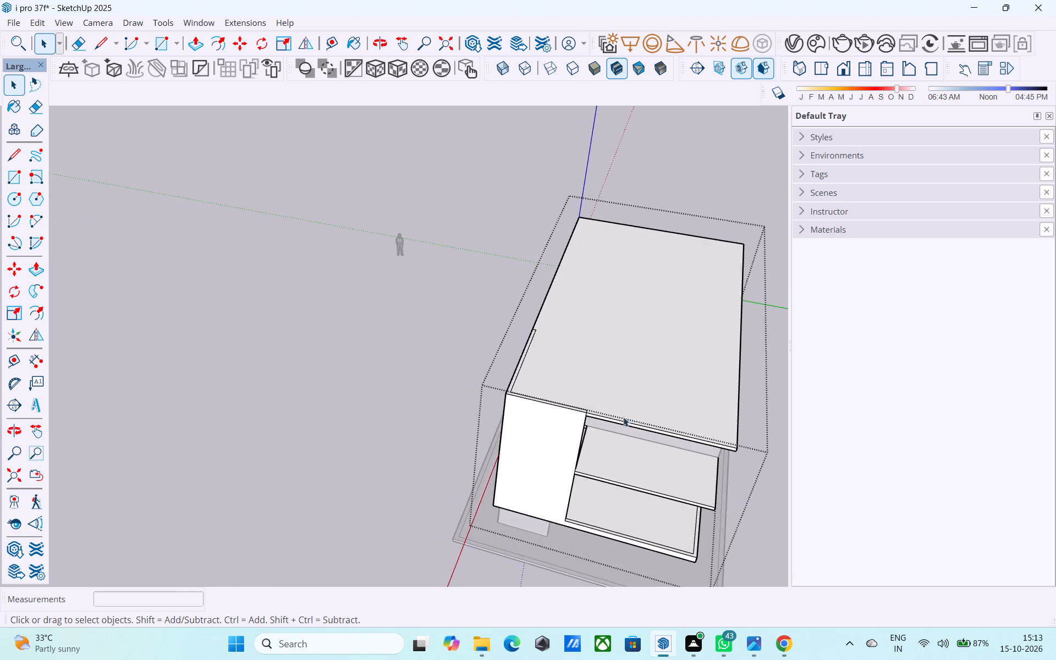
scroll(544, 410, up, 14)
click(497, 358)
click(494, 355)
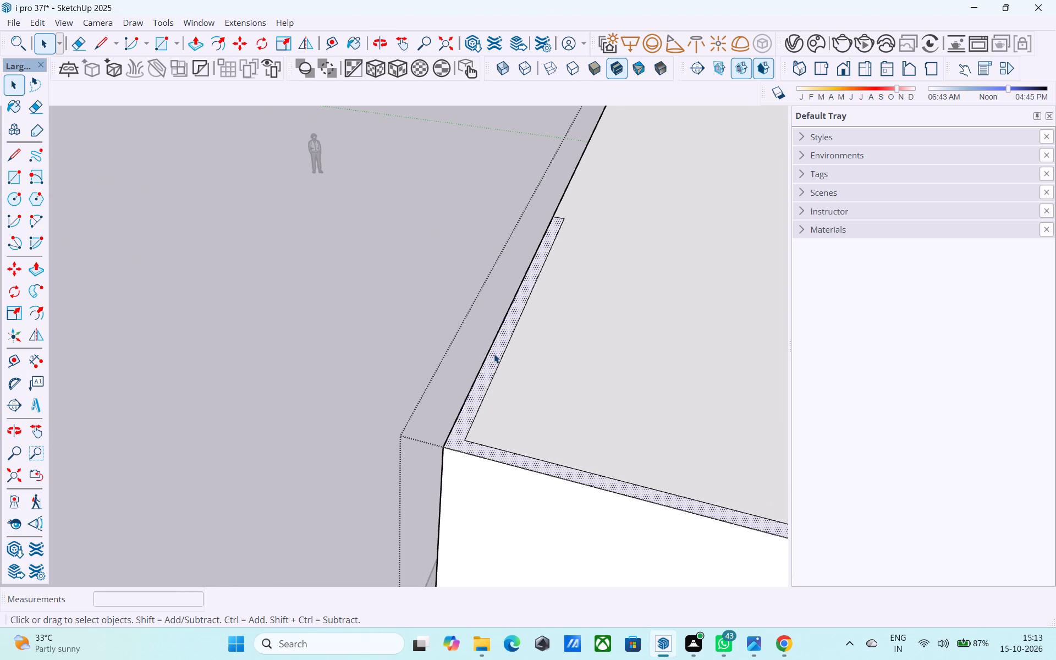
key(p)
click(492, 353)
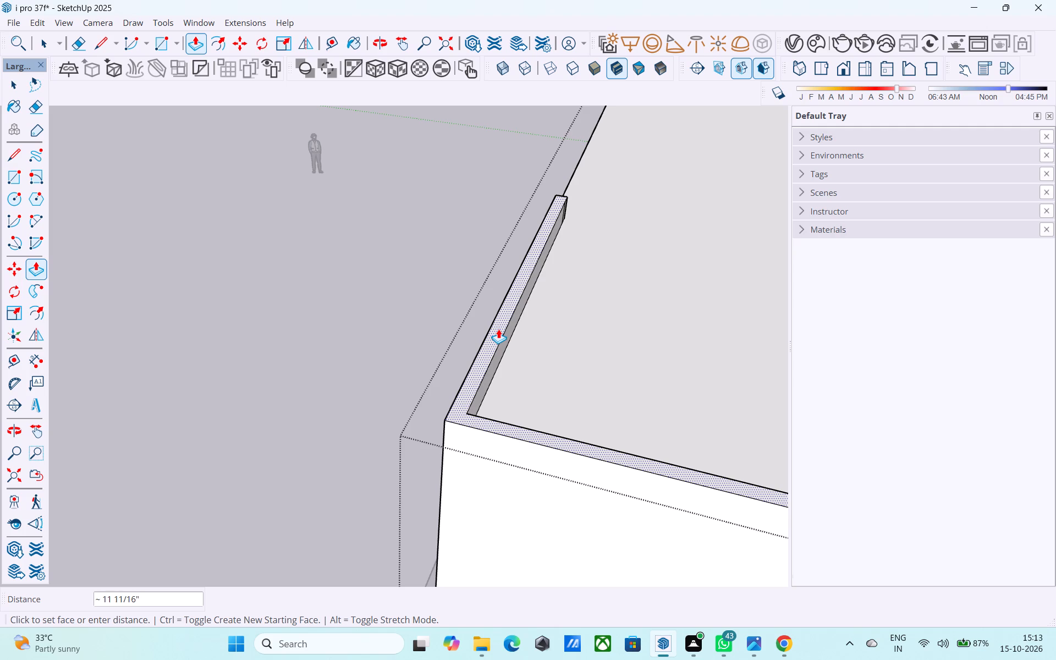
text(10')
key(Return)
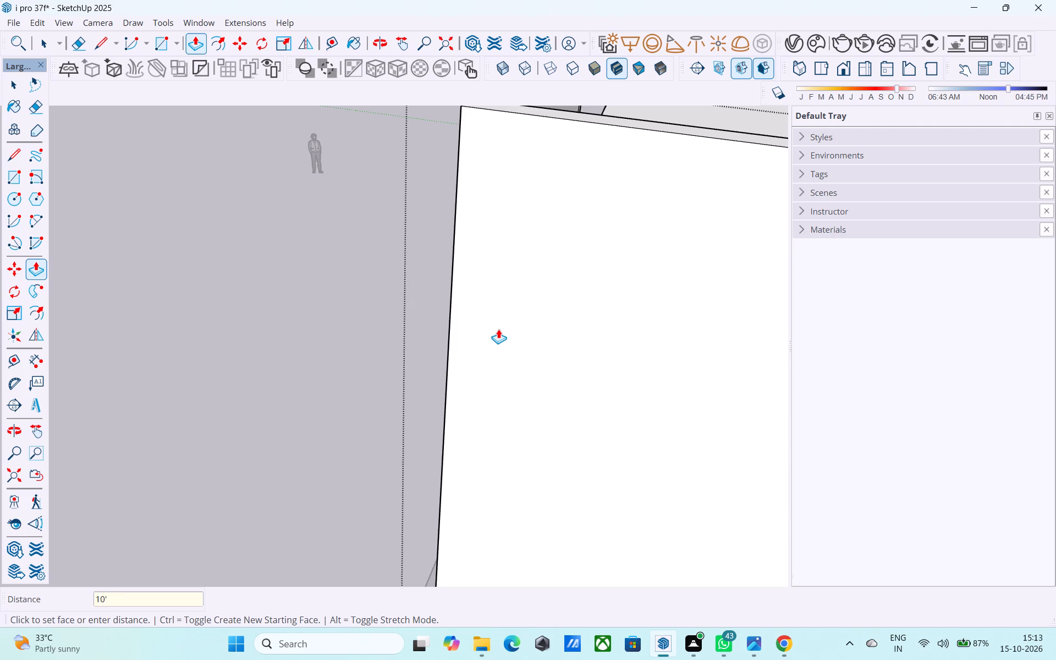
Examine the raised L-shaped front wall and the slabs from the front and side.
scroll(498, 346, down, 13)
middle_drag(494, 417, 498, 337)
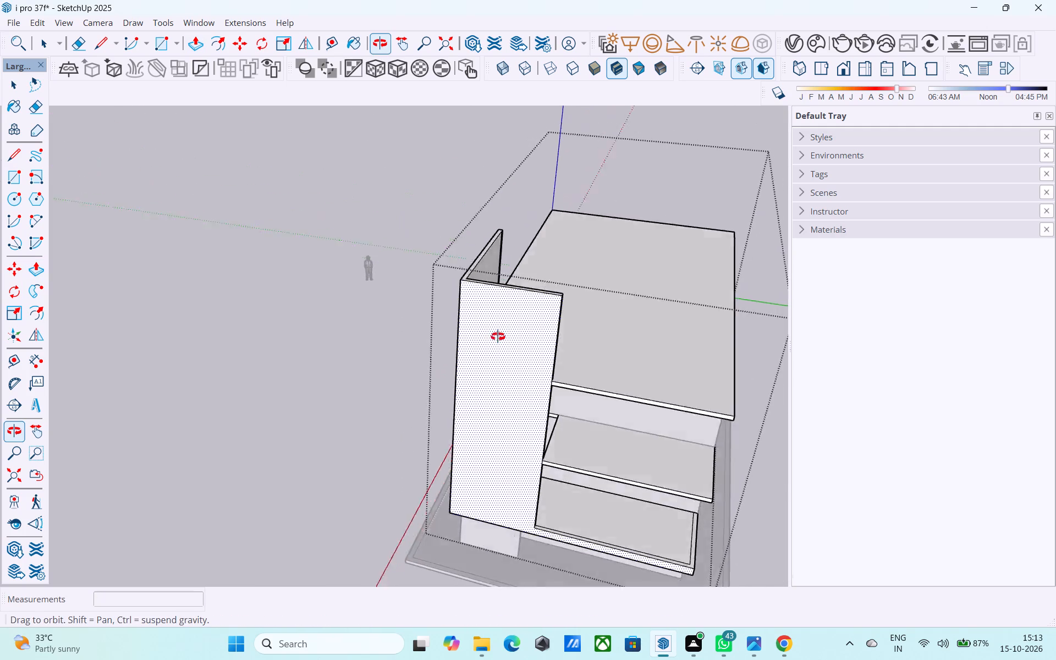
middle_drag(498, 337, 511, 258)
key(space)
shift+middle_drag(617, 333, 511, 314)
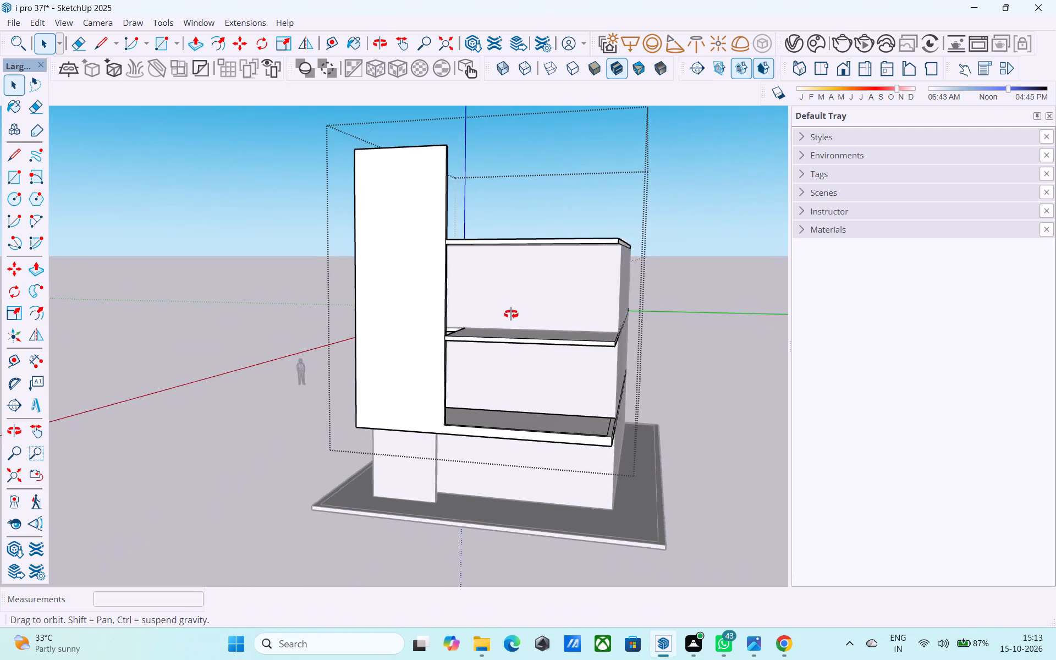
shift+middle_drag(511, 314, 265, 329)
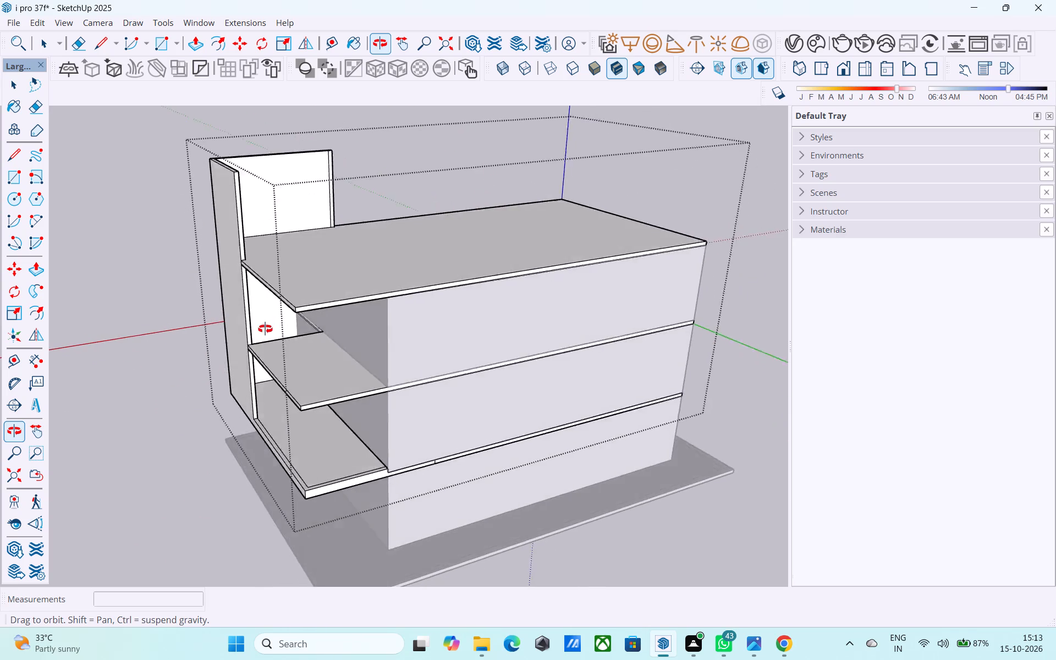
shift+middle_drag(265, 329, 510, 263)
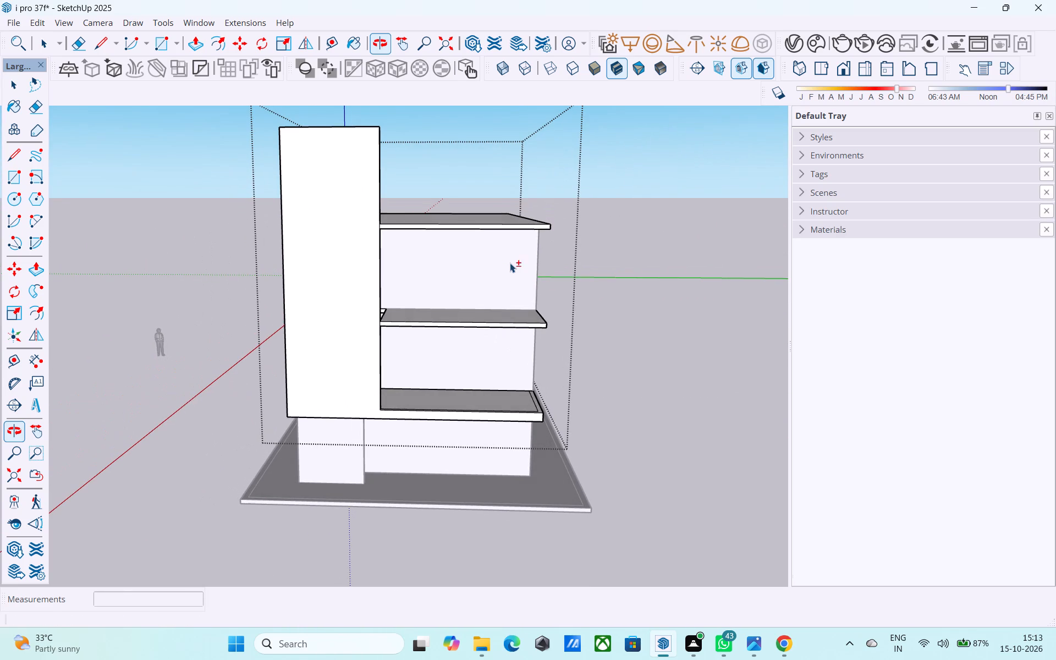
scroll(507, 276, down, 1)
middle_drag(472, 376, 477, 358)
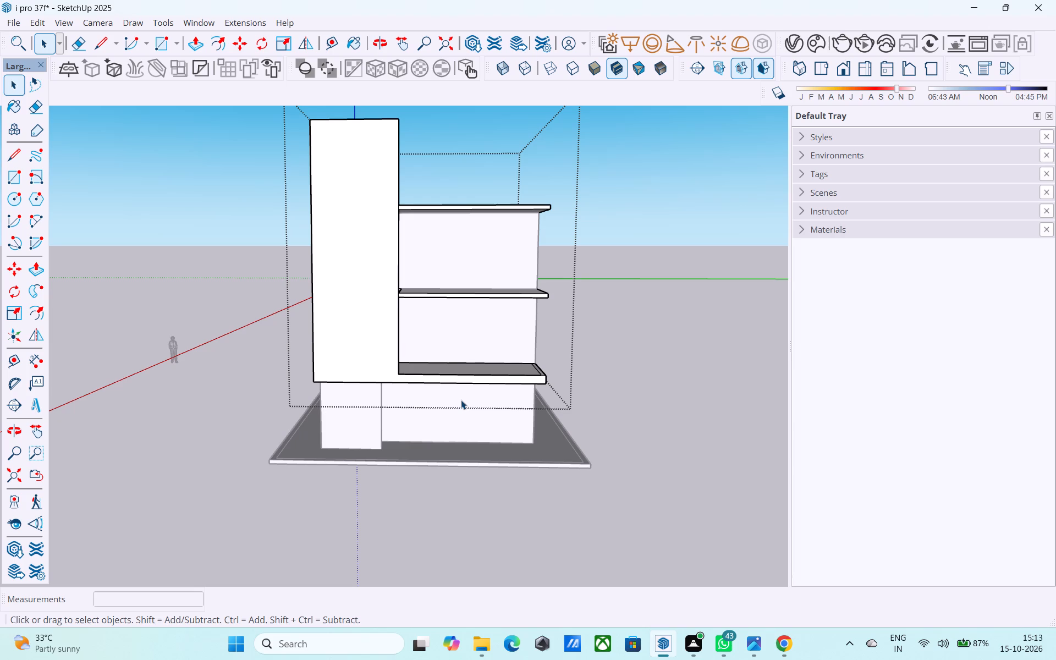
Draw a 10' 6" line across the front wall's face, from the first-floor slab's top inner corner to the wall's outer edge.
middle_drag(389, 411, 531, 419)
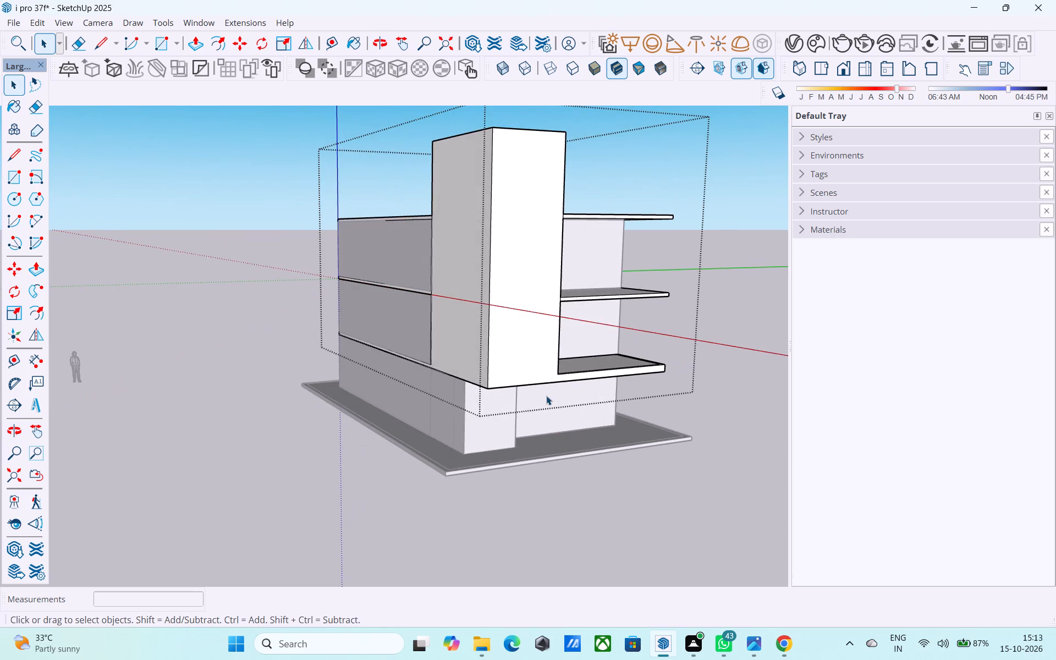
scroll(550, 384, up, 7)
key(l)
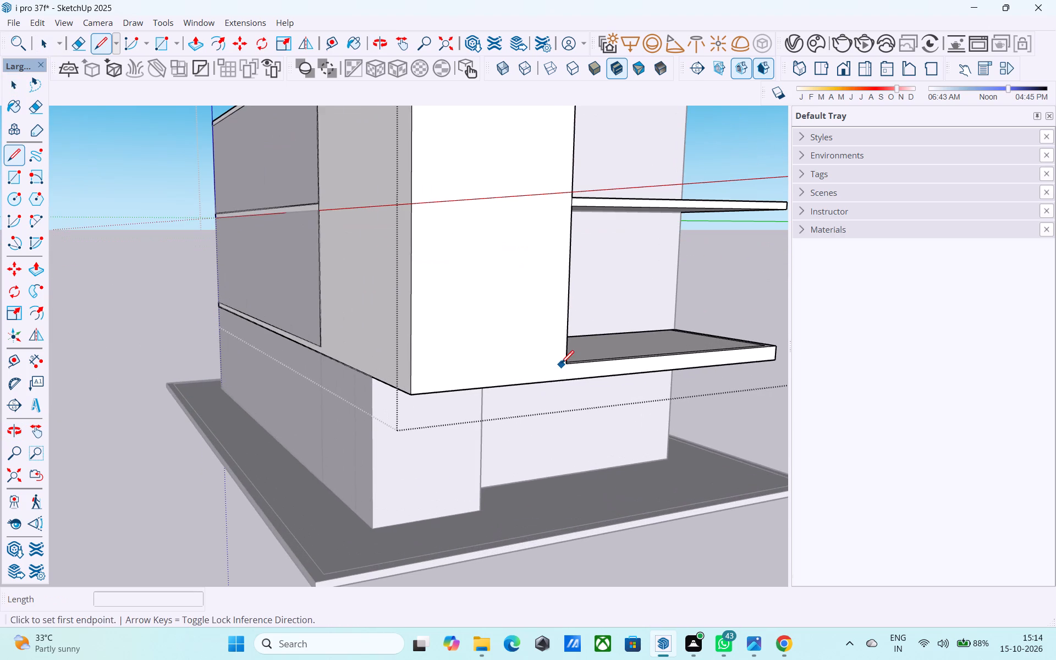
key(space)
click(562, 362)
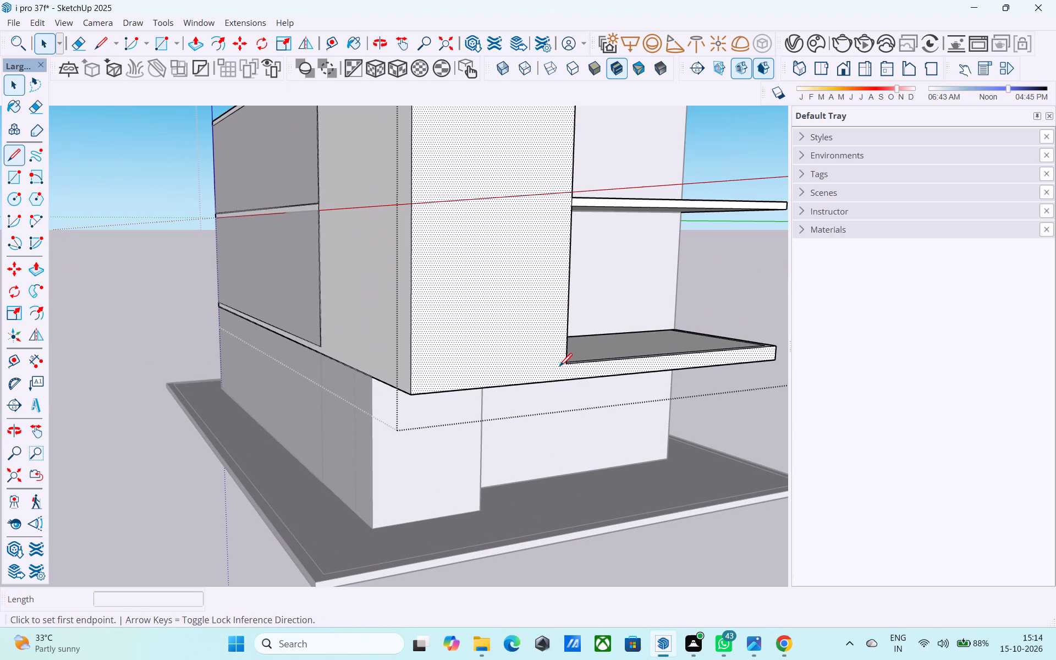
key(l)
click(568, 361)
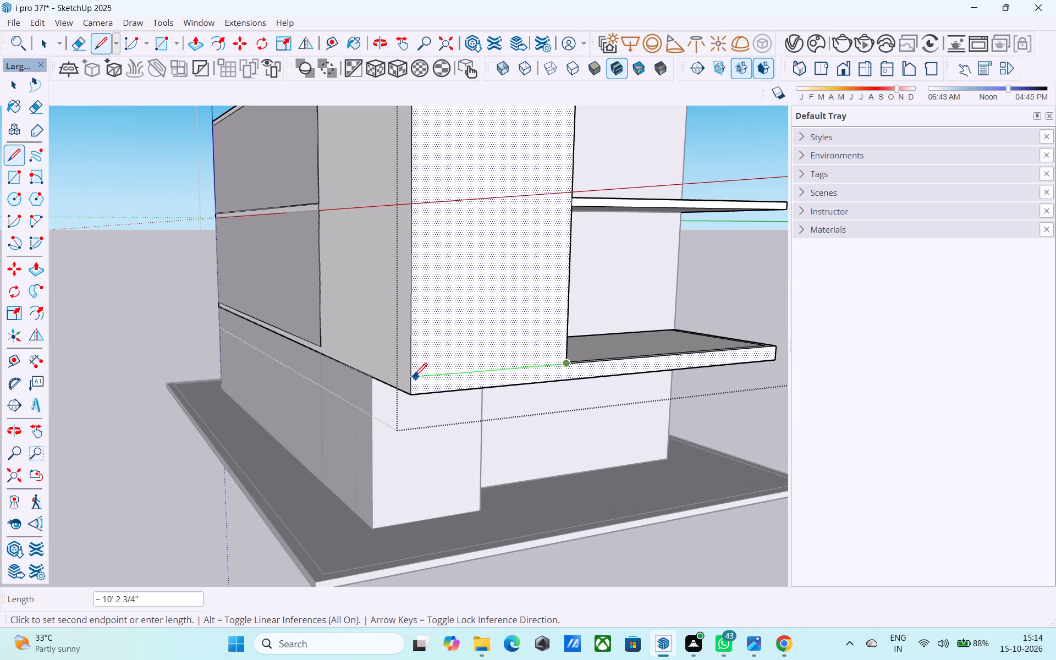
click(414, 376)
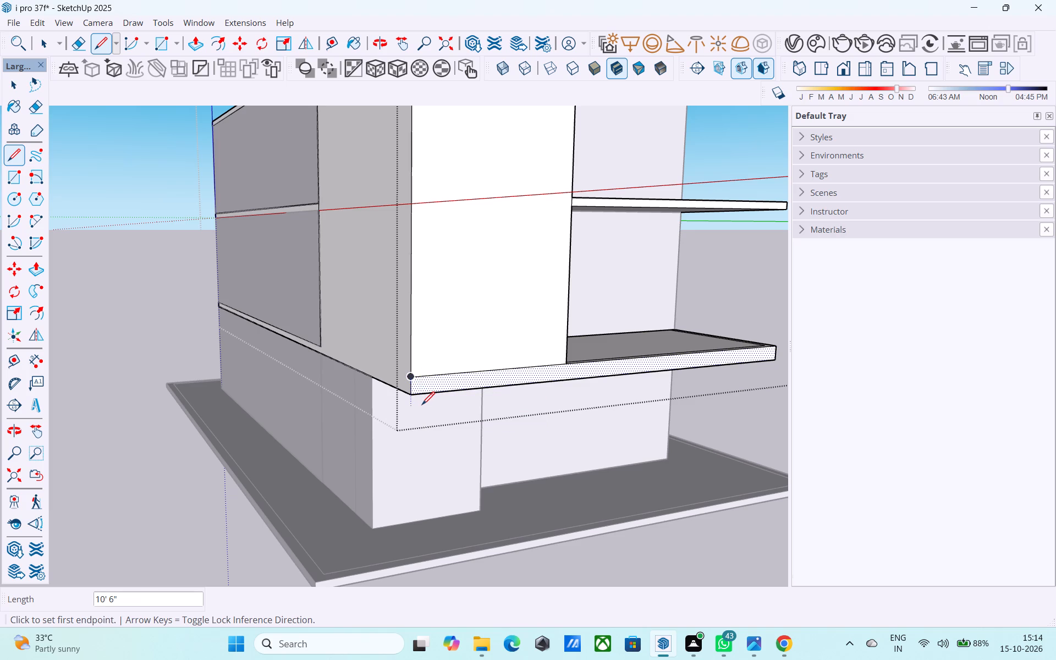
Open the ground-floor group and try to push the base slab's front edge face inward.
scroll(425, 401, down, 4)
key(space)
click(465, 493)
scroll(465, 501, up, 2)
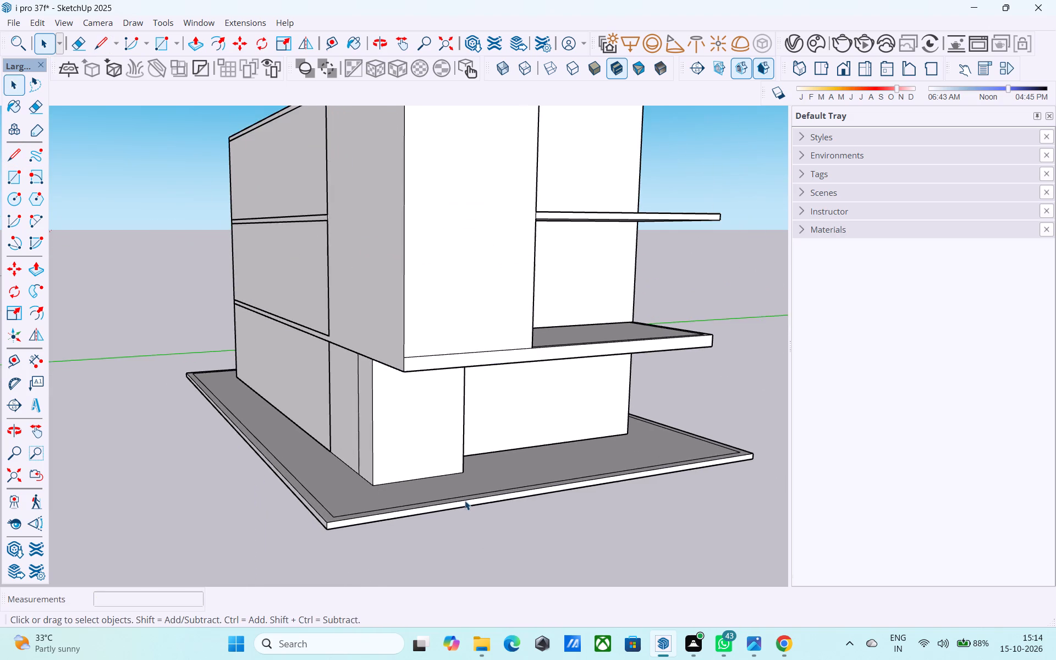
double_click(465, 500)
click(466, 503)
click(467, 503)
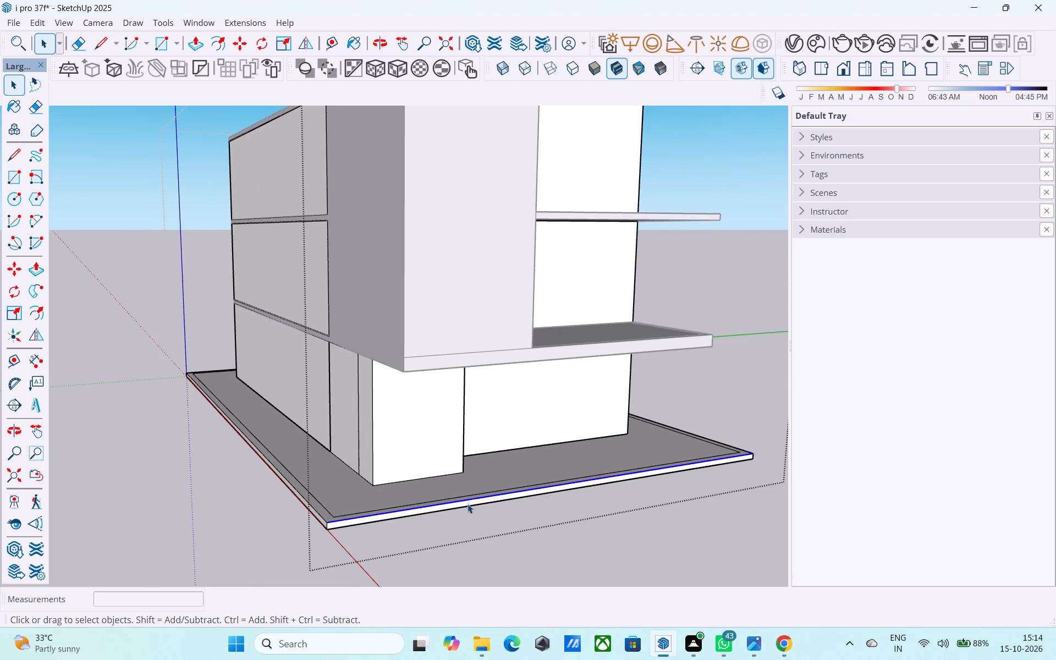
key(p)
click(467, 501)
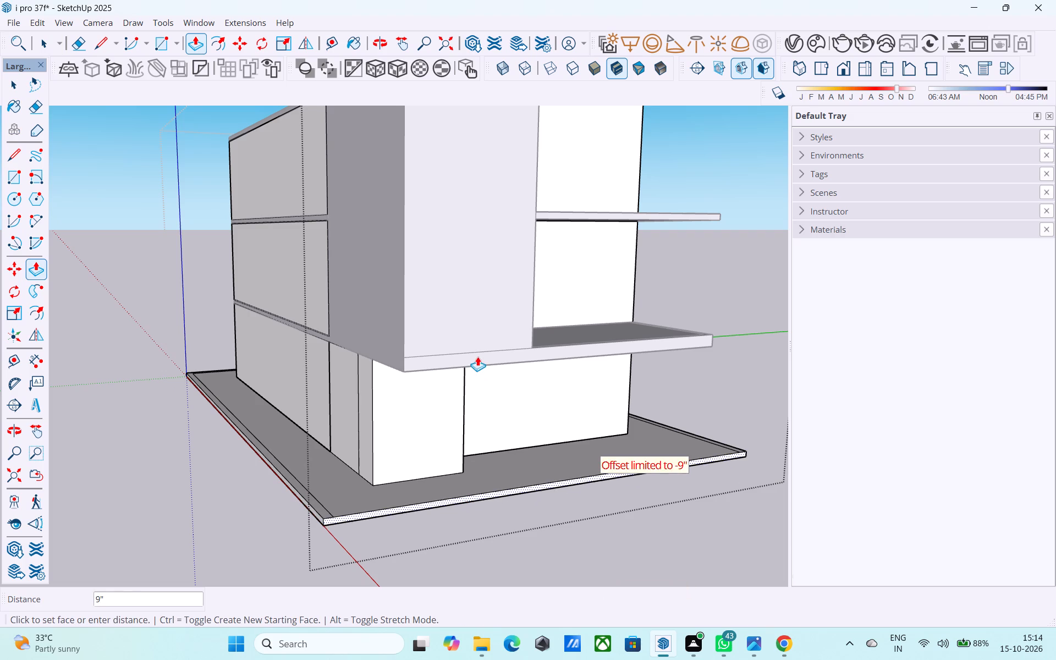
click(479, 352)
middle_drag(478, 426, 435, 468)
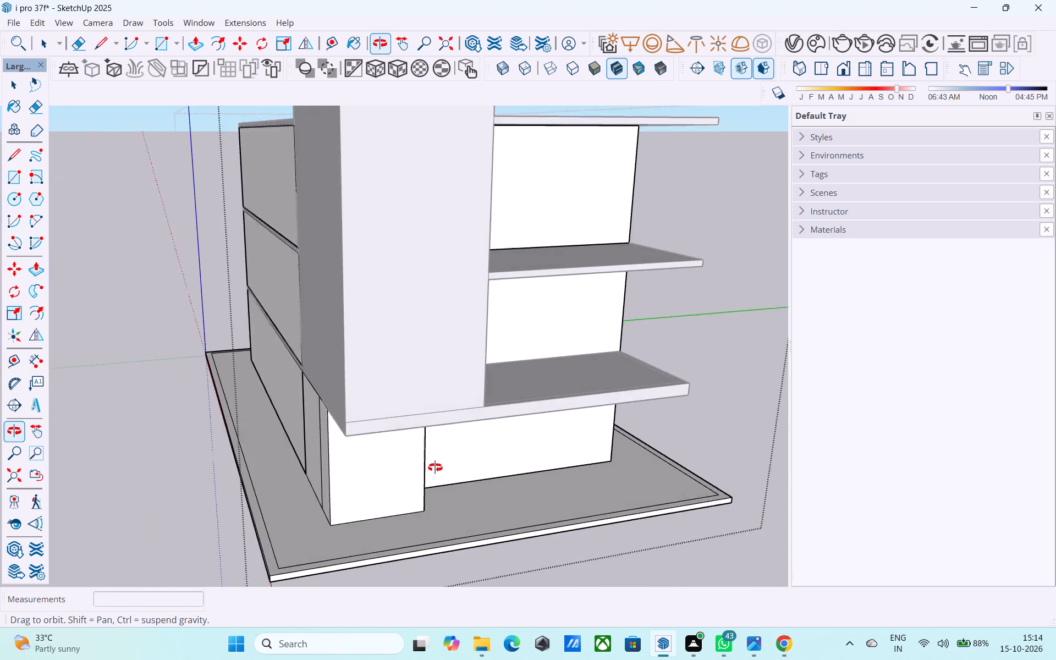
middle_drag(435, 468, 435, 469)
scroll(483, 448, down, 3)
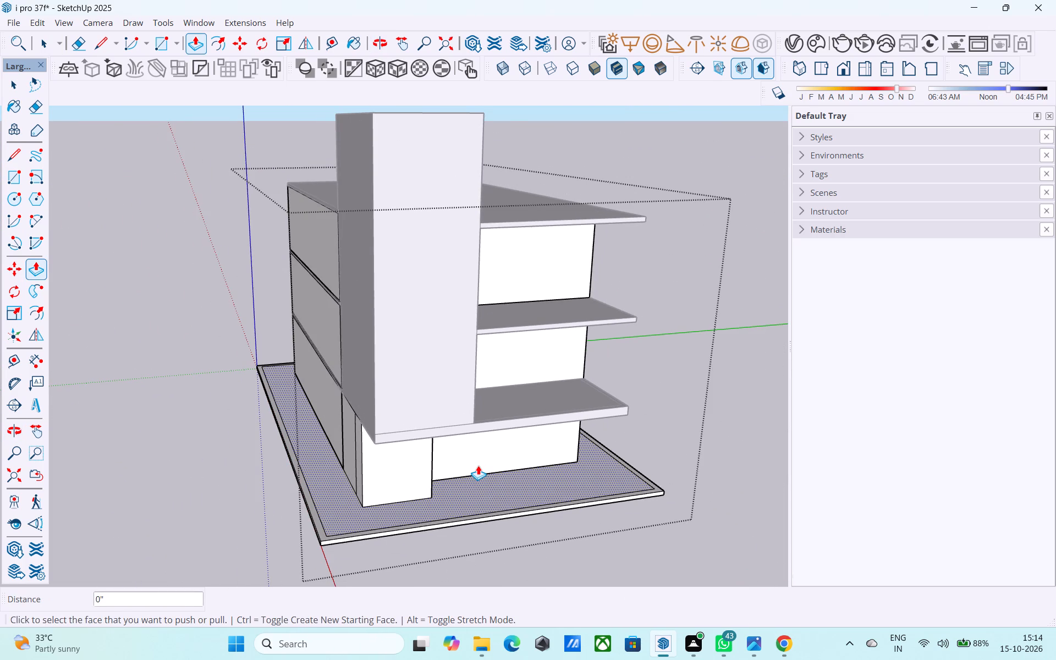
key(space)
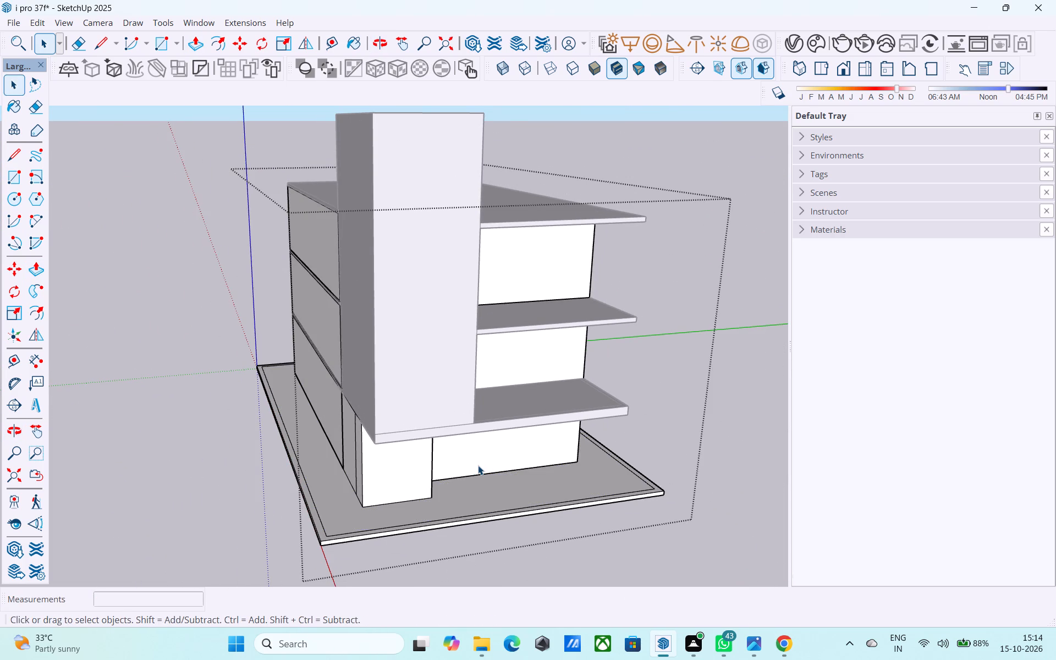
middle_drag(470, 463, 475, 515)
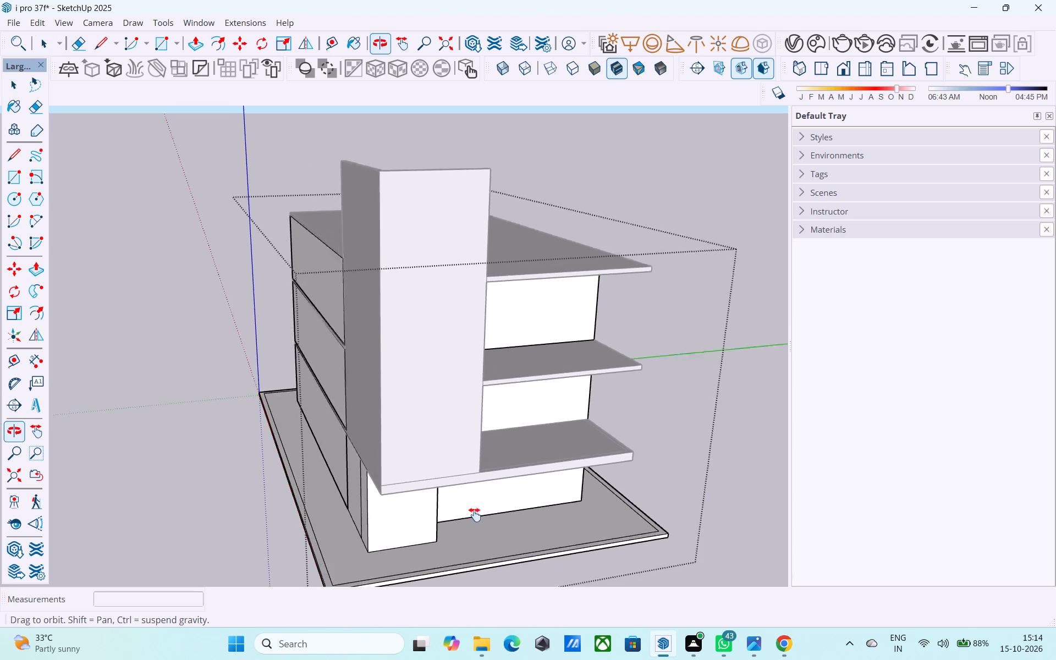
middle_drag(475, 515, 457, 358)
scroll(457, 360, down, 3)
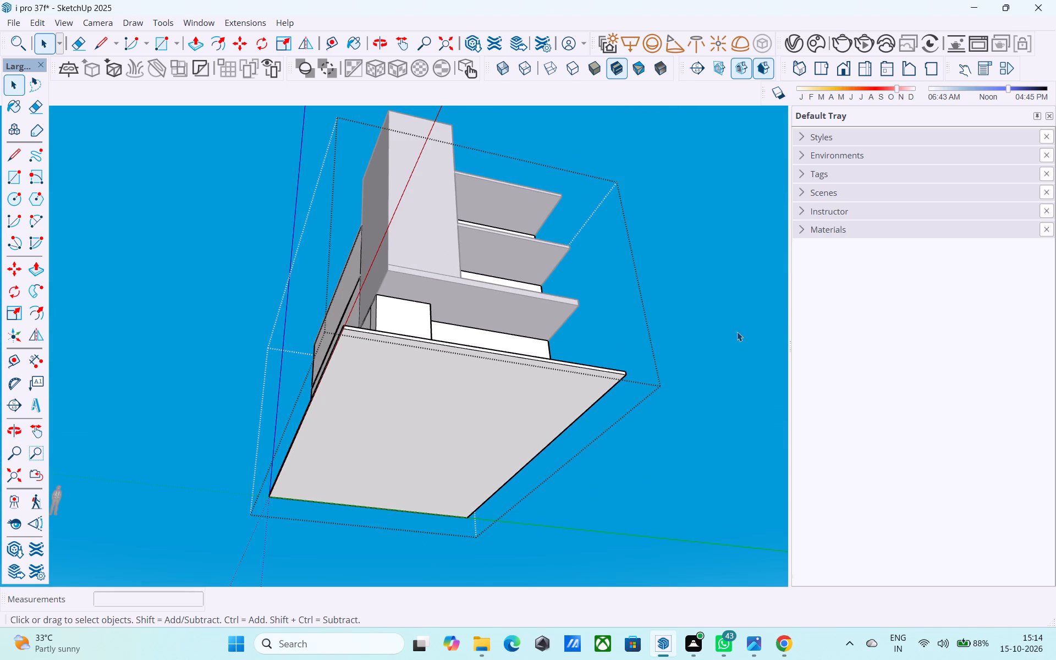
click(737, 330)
Reopen the slab group and copy the first-floor slab's bottom front edge 6" inward along its underside.
shift+middle_drag(479, 269, 393, 408)
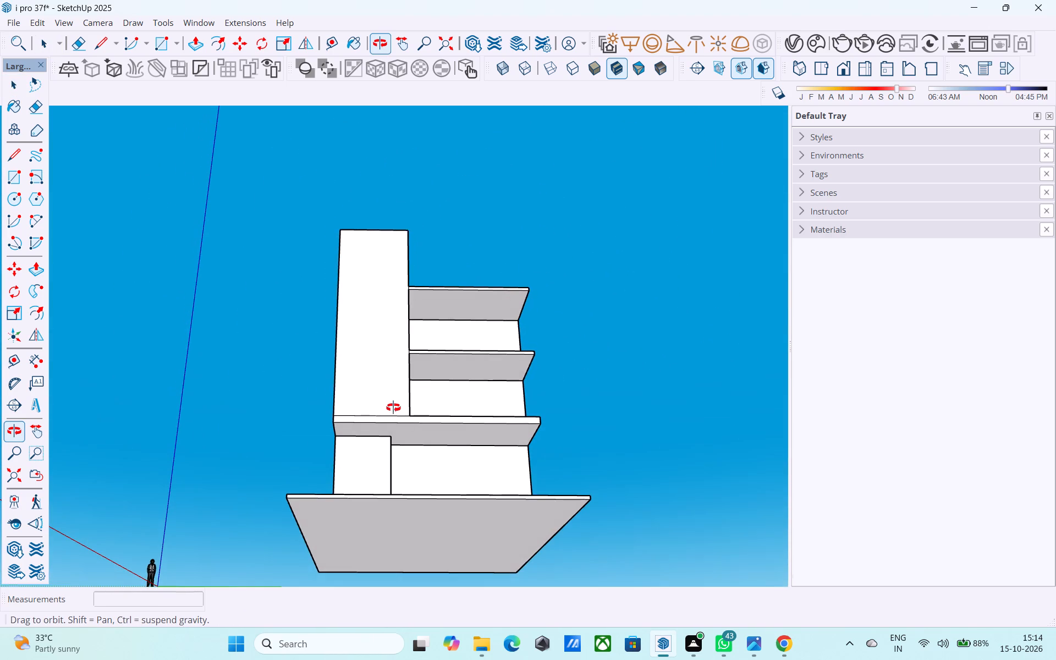
shift+middle_drag(393, 408, 394, 384)
scroll(376, 400, up, 2)
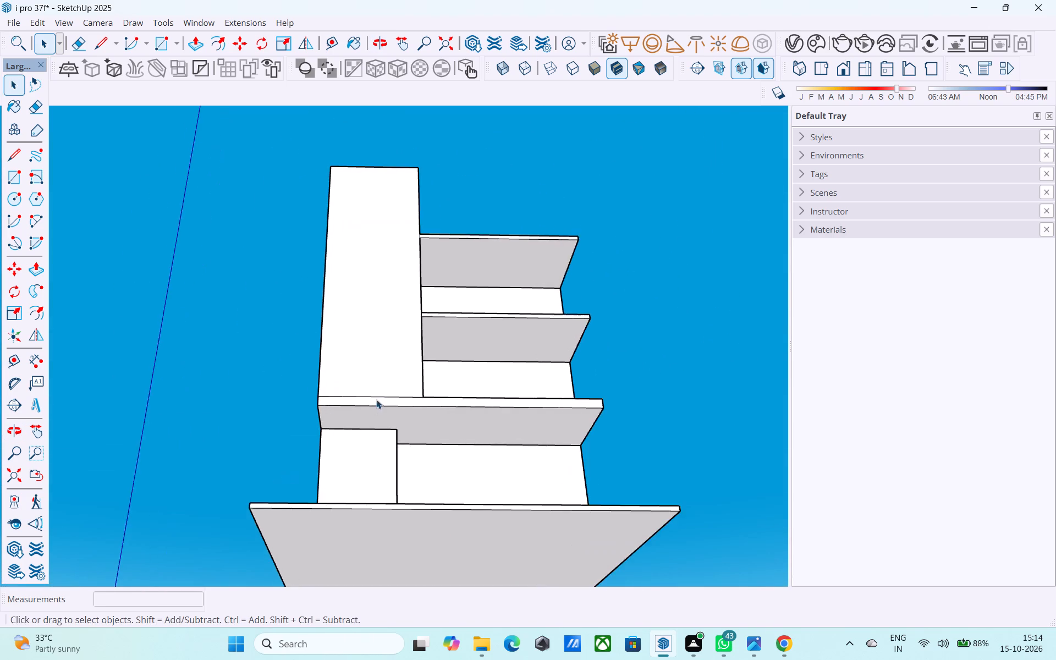
scroll(376, 399, up, 4)
middle_drag(375, 398, 438, 388)
scroll(376, 418, up, 2)
middle_drag(569, 441, 593, 442)
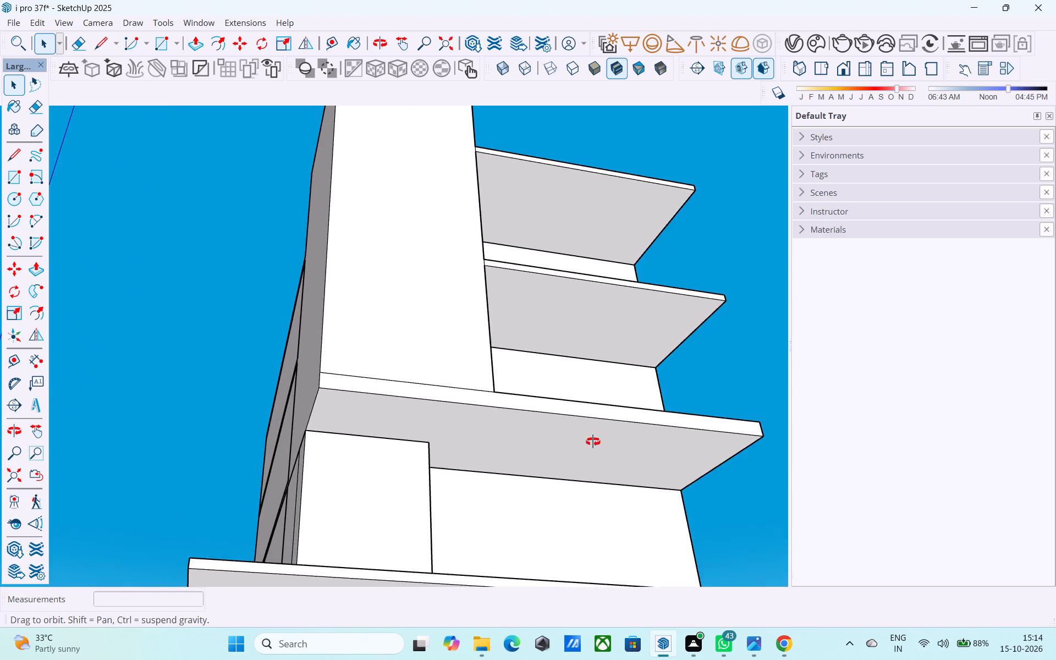
middle_drag(593, 442, 668, 448)
scroll(307, 353, up, 3)
click(366, 394)
double_click(366, 400)
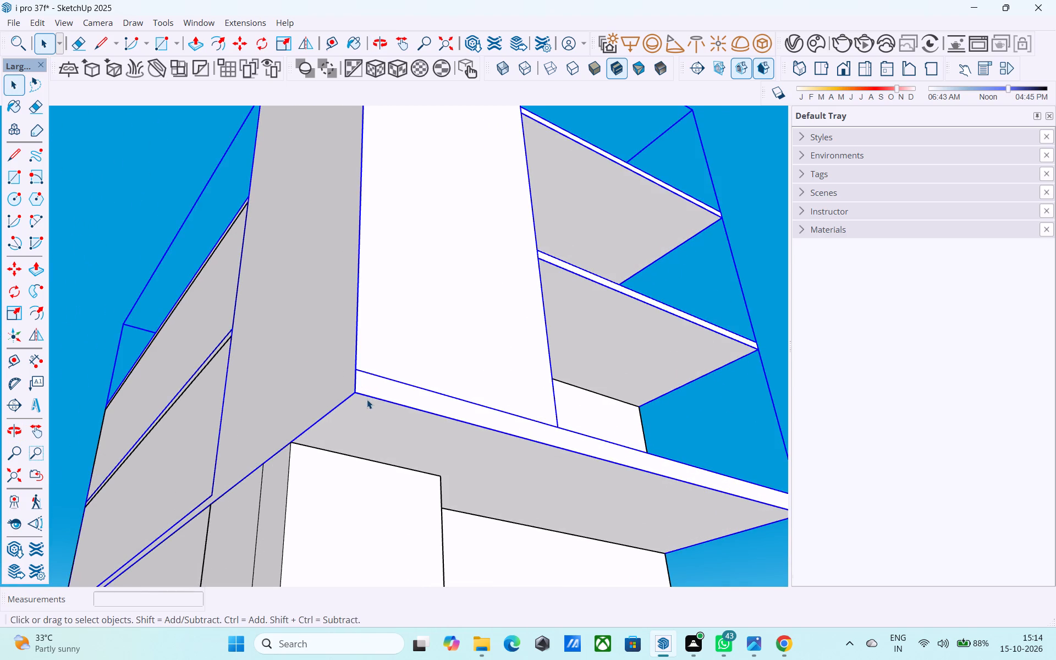
click(367, 395)
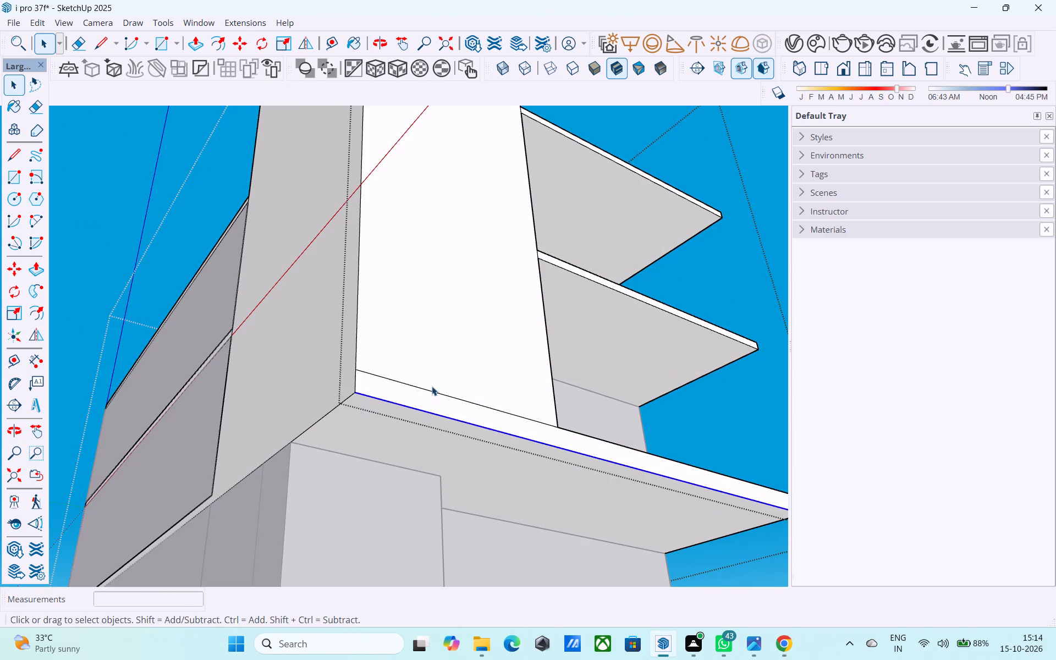
key(m)
click(355, 392)
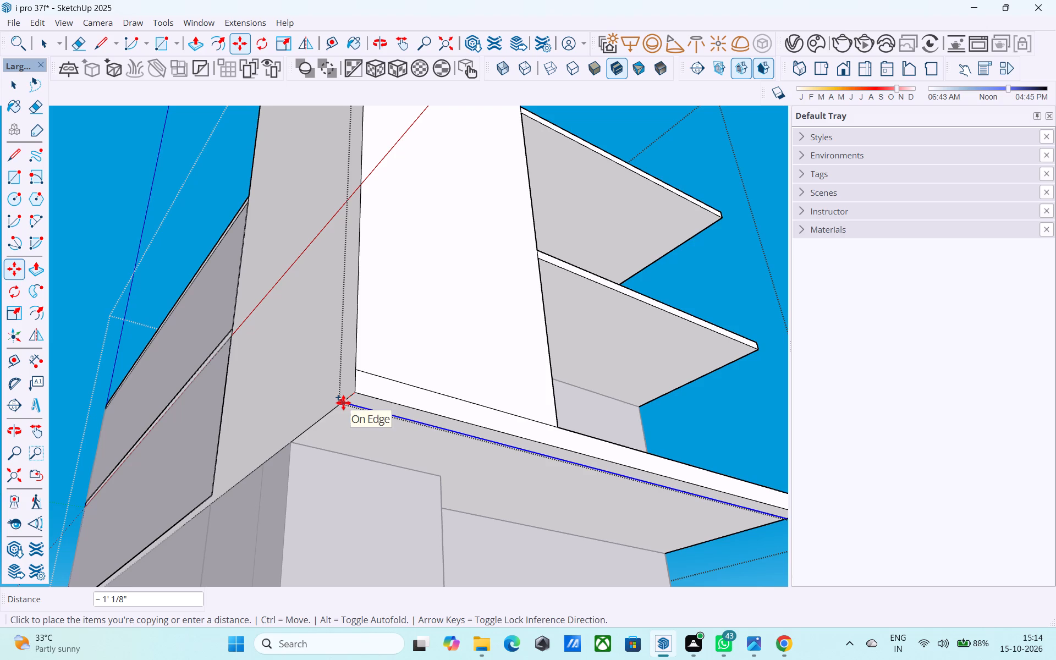
key(6)
key(shift+quotedbl)
key(Return)
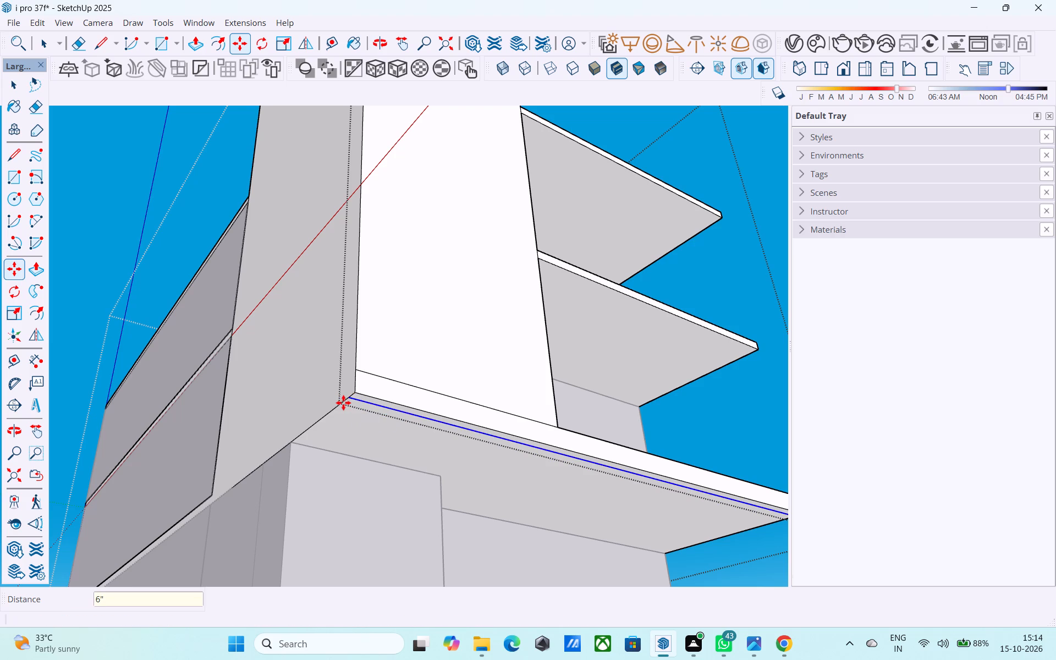
key(space)
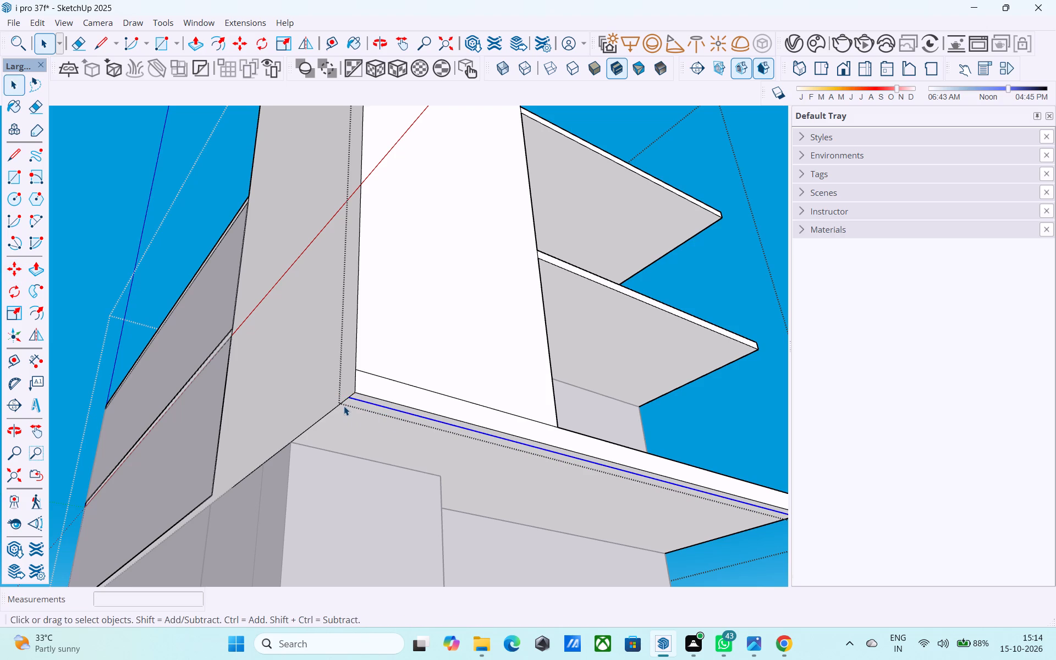
Copy the short end edge of the new underside strip 10' along the slab's front, from the front wall's outer corner.
scroll(367, 403, up, 7)
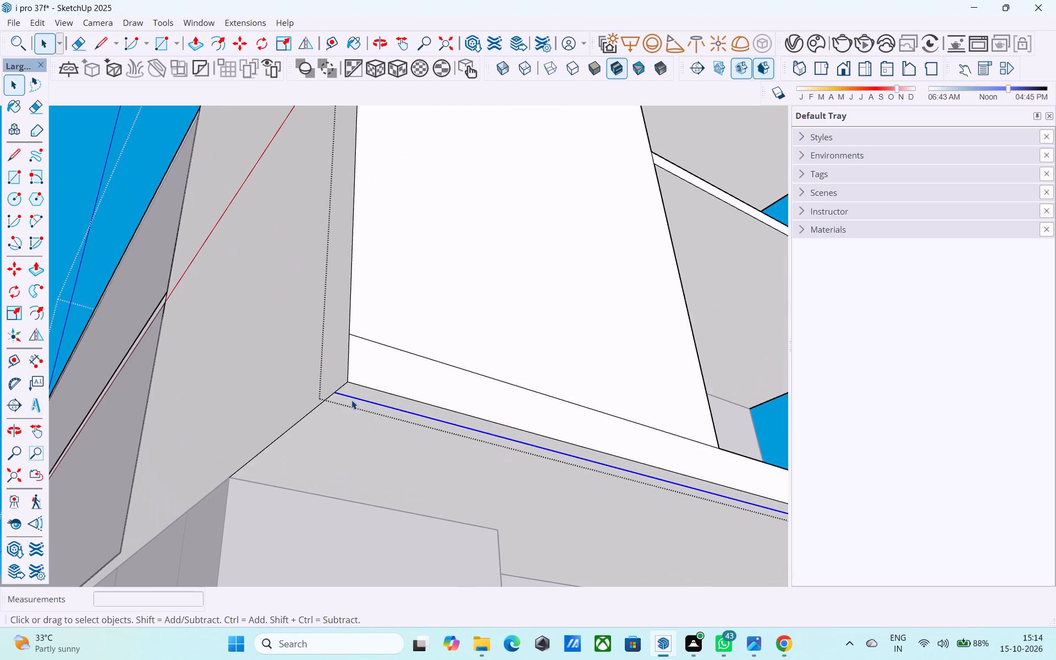
click(343, 384)
key(m)
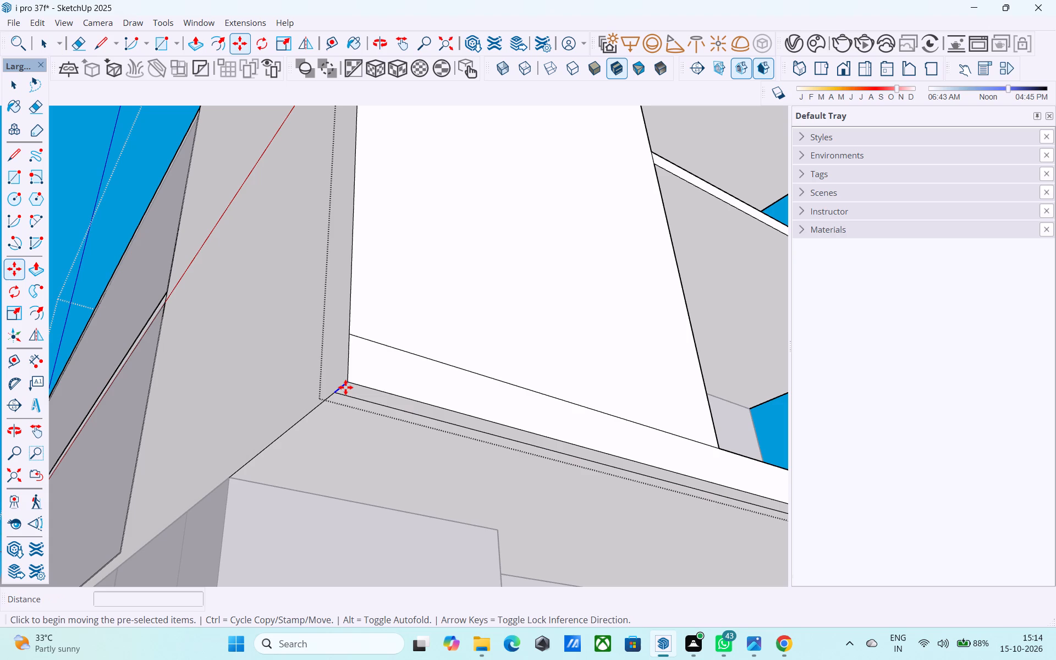
click(348, 379)
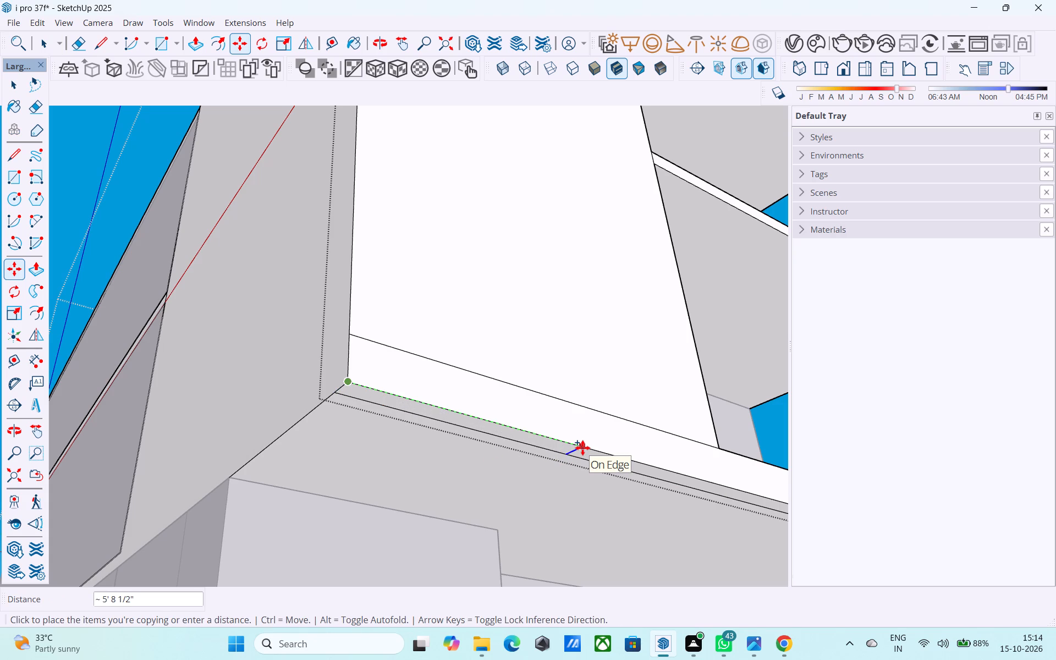
text(10')
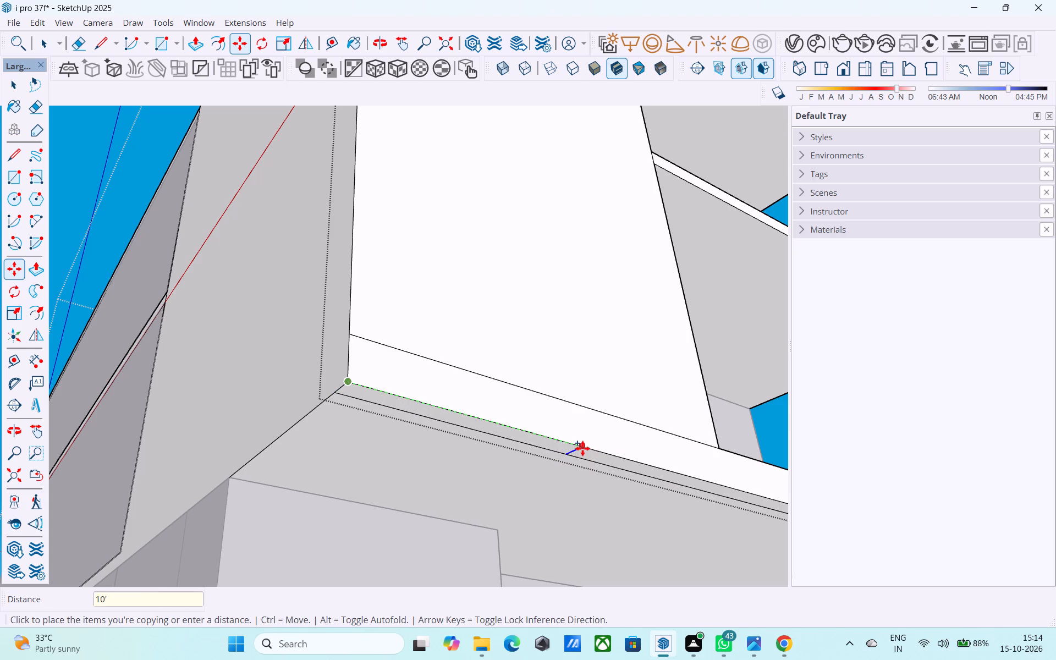
key(Return)
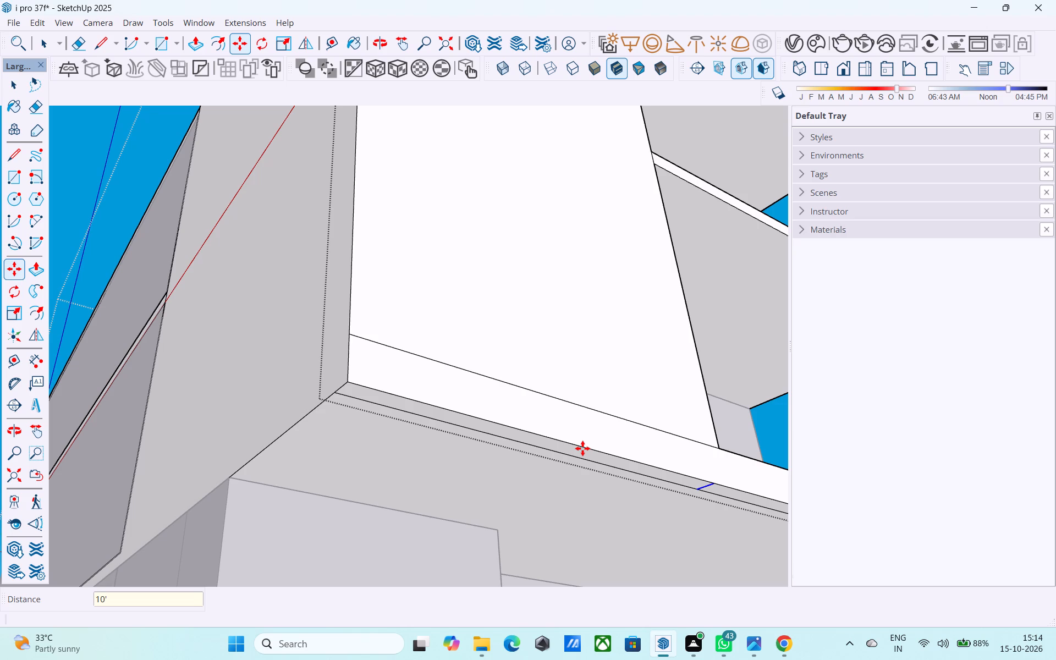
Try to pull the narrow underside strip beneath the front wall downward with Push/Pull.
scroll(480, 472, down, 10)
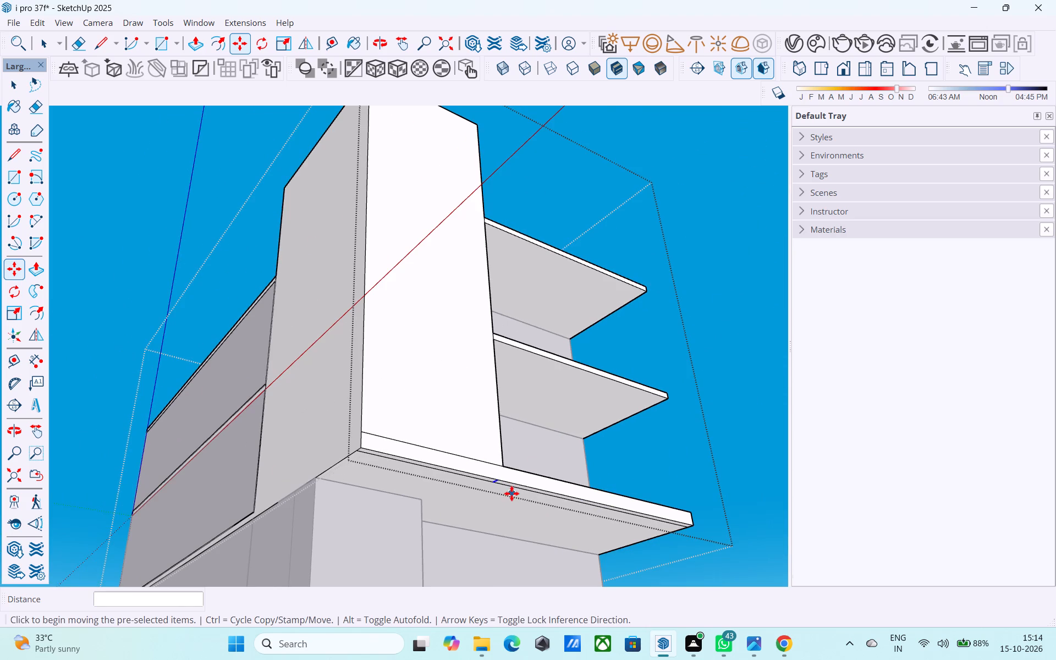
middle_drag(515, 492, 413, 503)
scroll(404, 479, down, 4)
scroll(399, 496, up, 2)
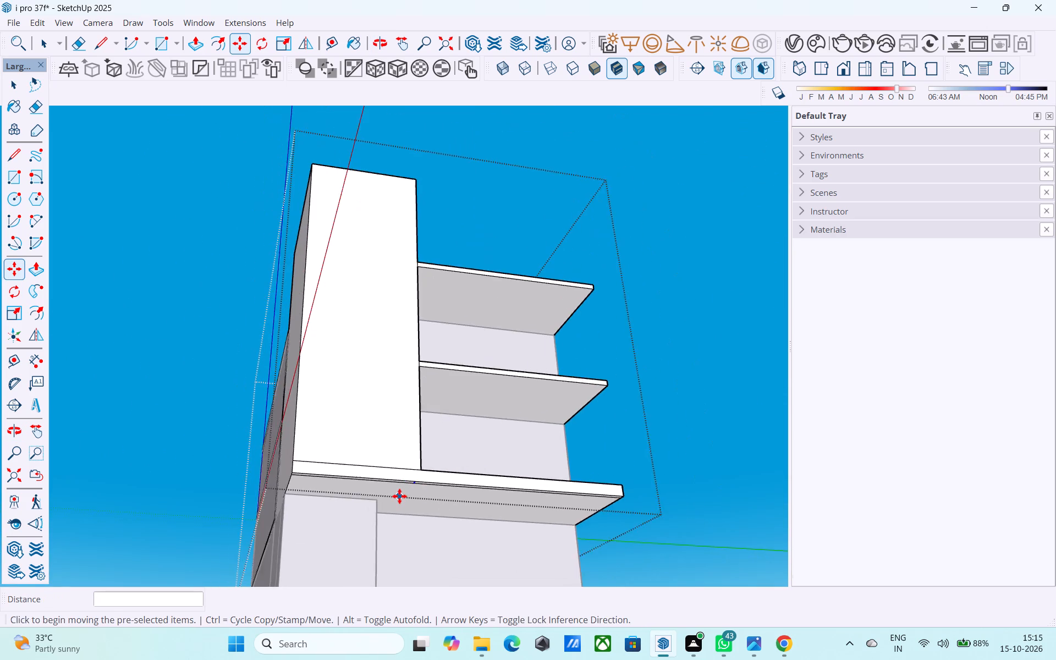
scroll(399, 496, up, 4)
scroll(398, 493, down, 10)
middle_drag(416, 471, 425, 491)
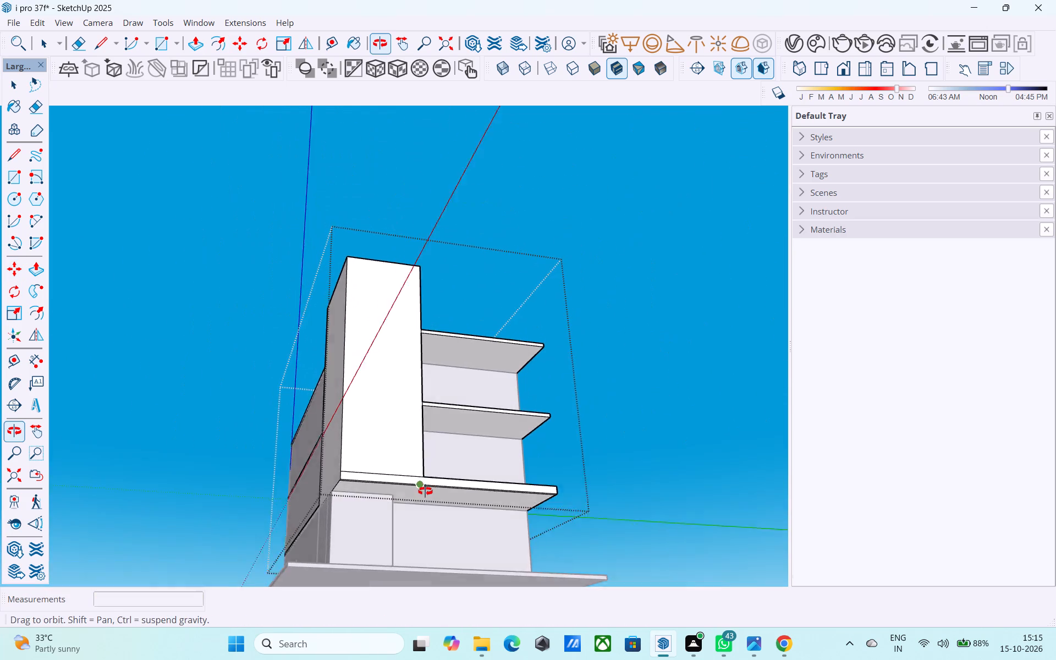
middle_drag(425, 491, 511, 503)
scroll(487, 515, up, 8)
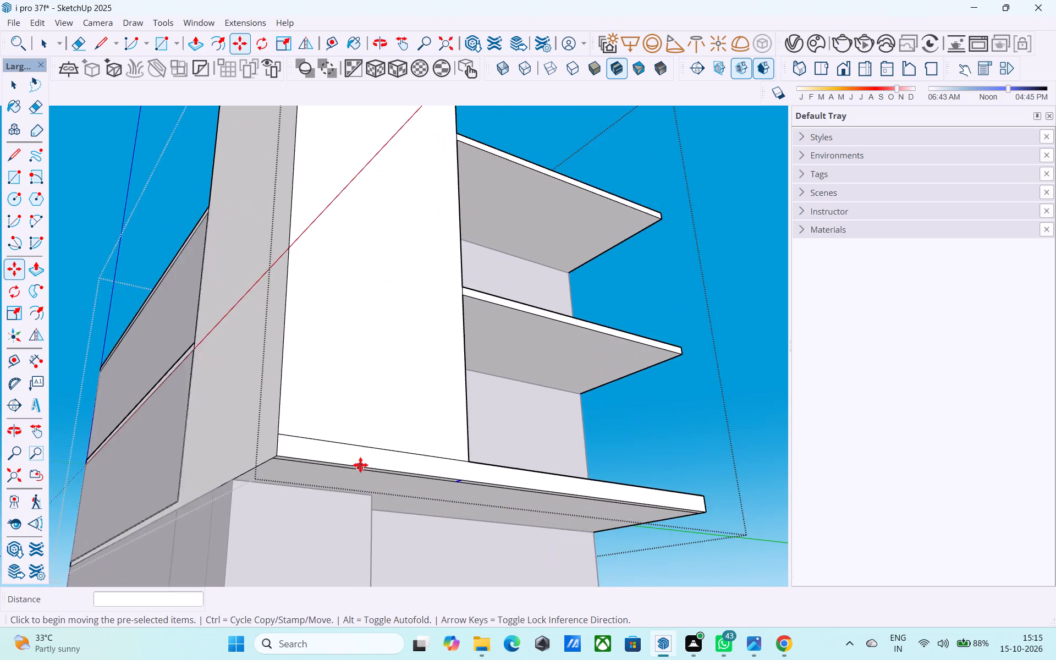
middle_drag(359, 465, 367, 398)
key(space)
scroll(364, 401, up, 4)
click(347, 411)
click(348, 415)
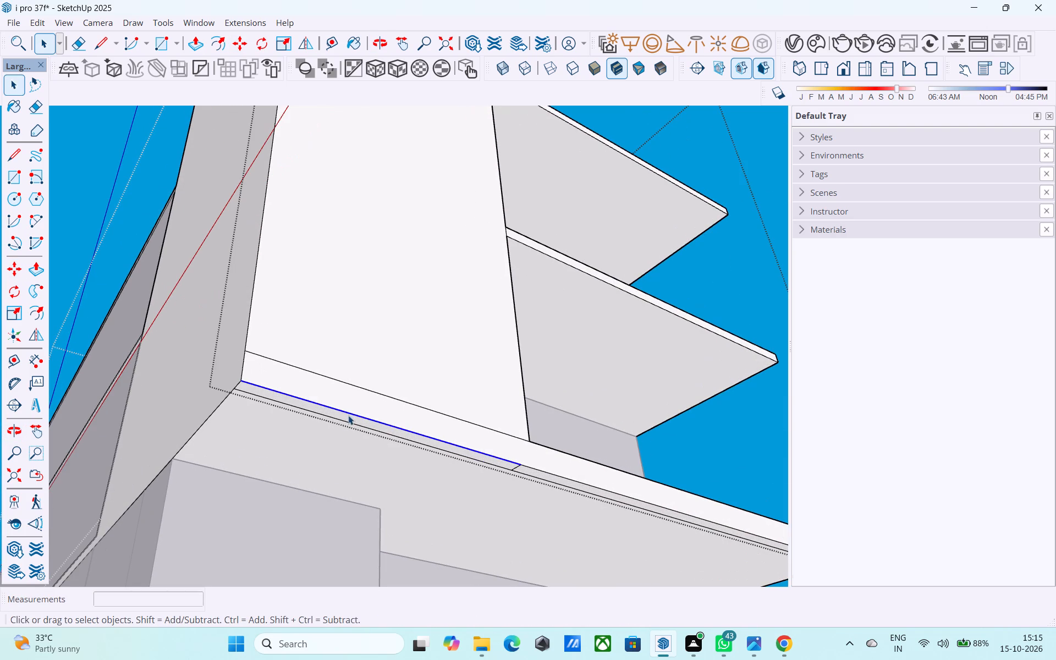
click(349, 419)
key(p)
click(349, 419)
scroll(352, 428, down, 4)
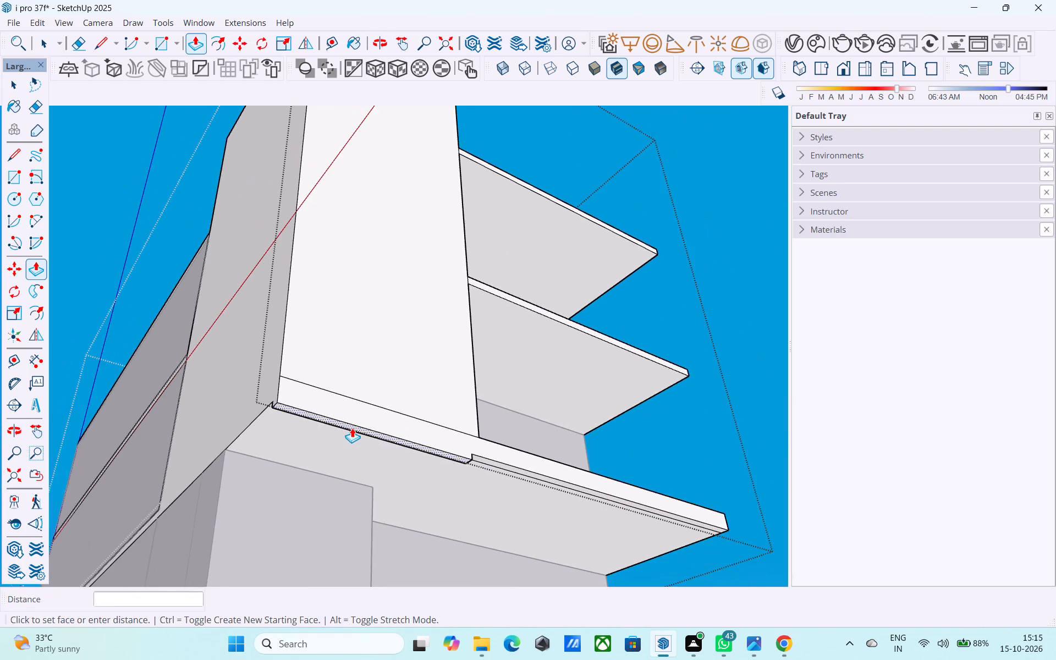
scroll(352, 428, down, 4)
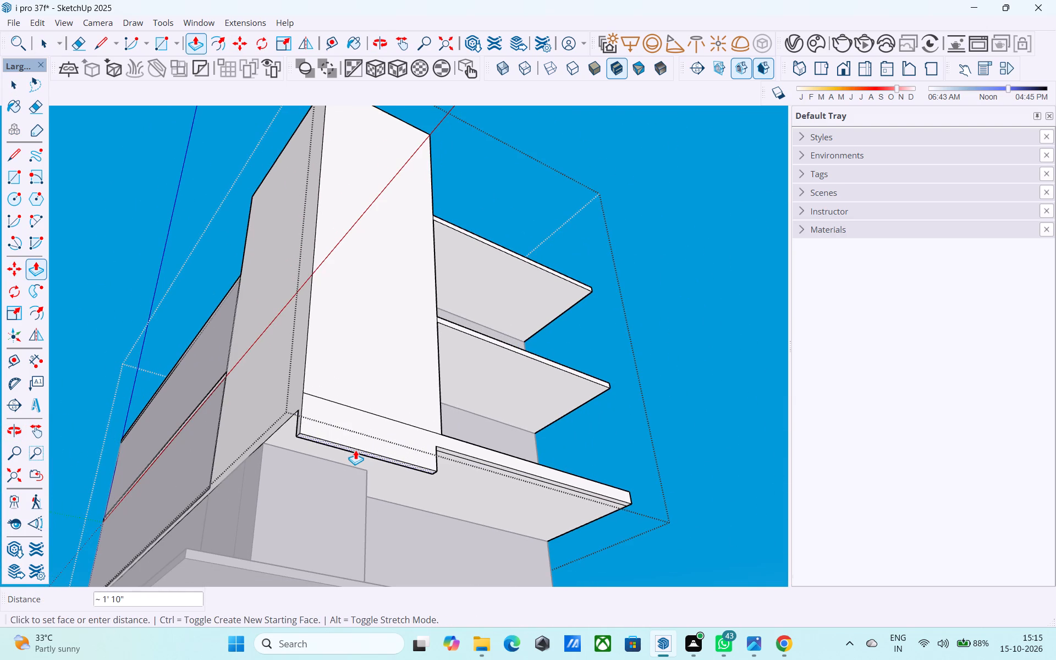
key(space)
Copy the narrow strip face beneath the front wall a short distance inward along the slab's underside.
scroll(349, 438, up, 13)
shift+middle_drag(323, 415, 362, 405)
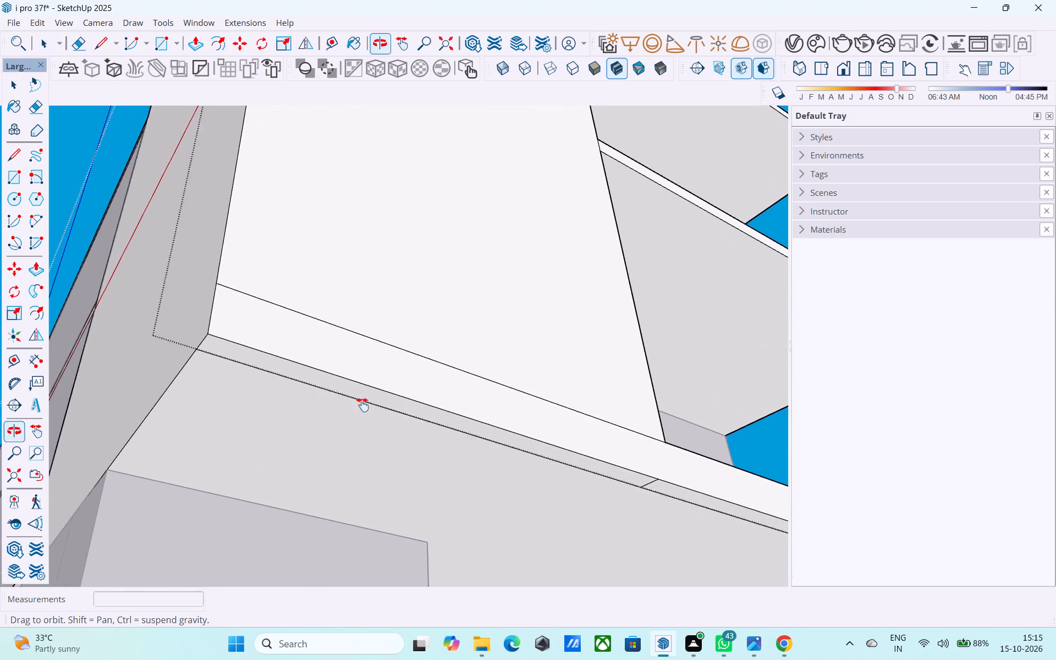
shift+middle_drag(362, 405, 371, 405)
scroll(288, 380, up, 4)
click(289, 355)
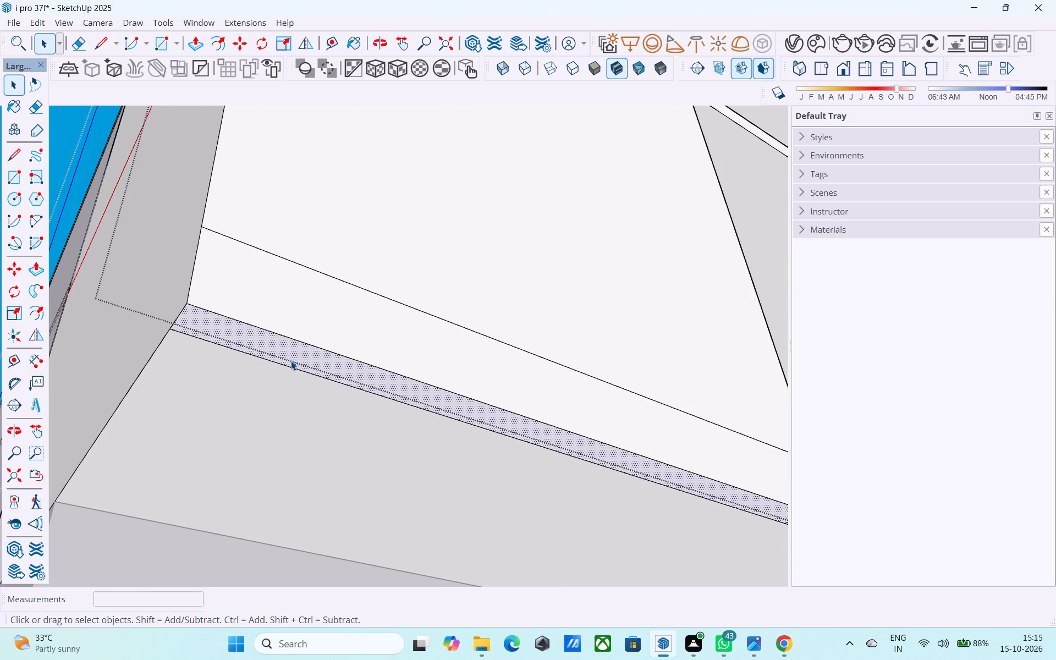
key(m)
click(191, 307)
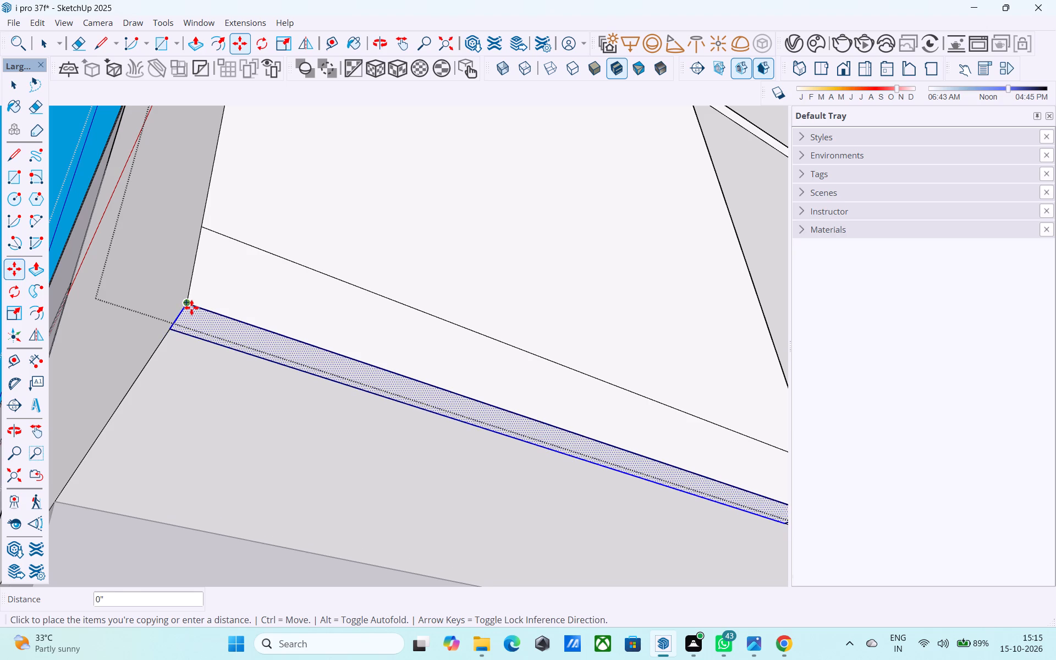
click(183, 318)
Erase the original strip's inner edge that divides the copied strip on the slab's underside.
scroll(235, 356, up, 3)
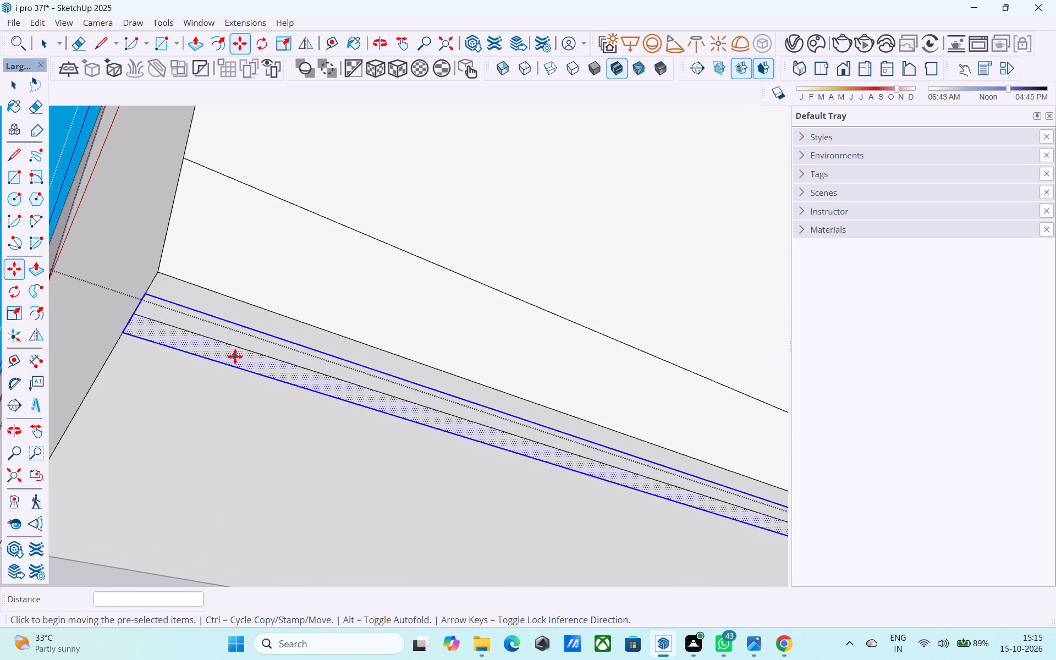
scroll(235, 356, up, 1)
key(space)
click(234, 352)
key(e)
click(235, 345)
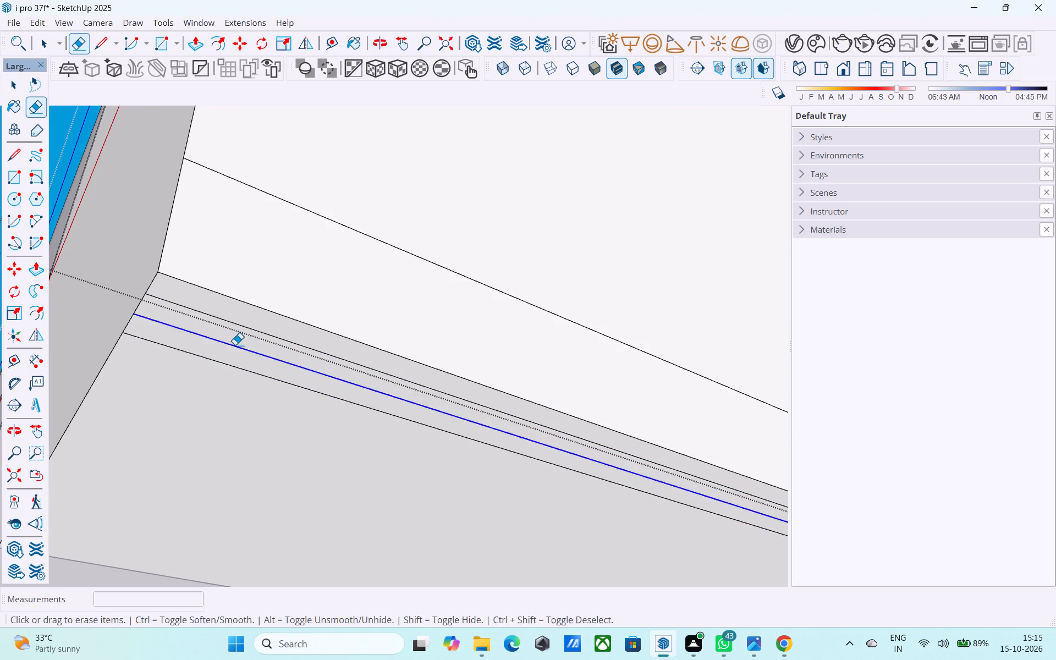
key(space)
Push/Pull the inset strip down 10' from the first-floor slab's underside to the base slab, forming a wall.
click(235, 348)
scroll(235, 349, down, 4)
key(p)
click(237, 345)
scroll(237, 353, down, 2)
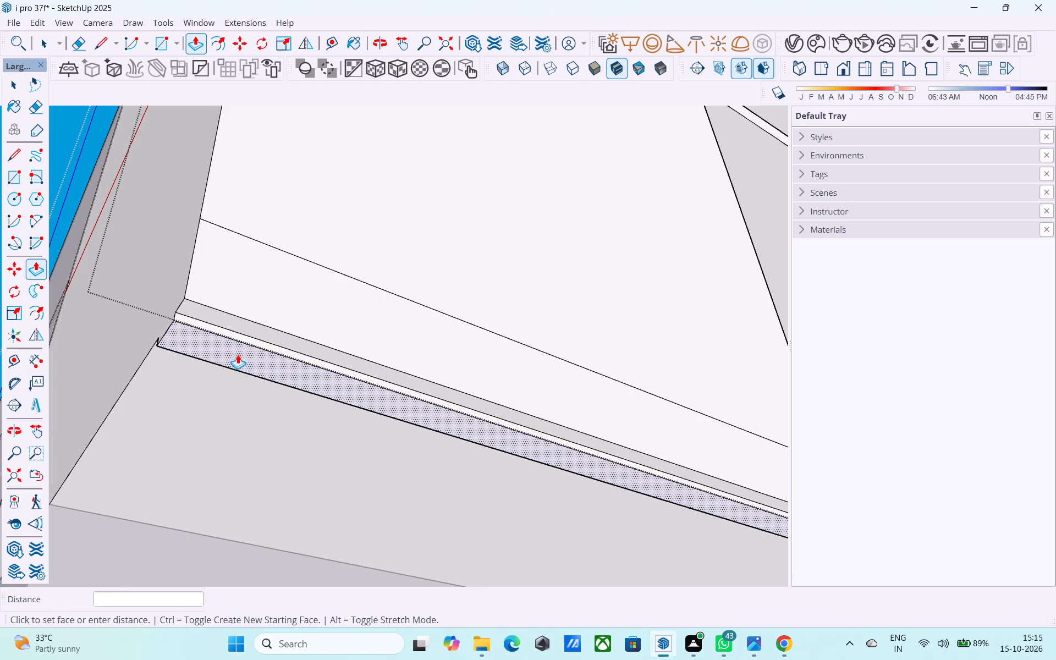
scroll(238, 354, down, 19)
middle_drag(267, 409, 277, 529)
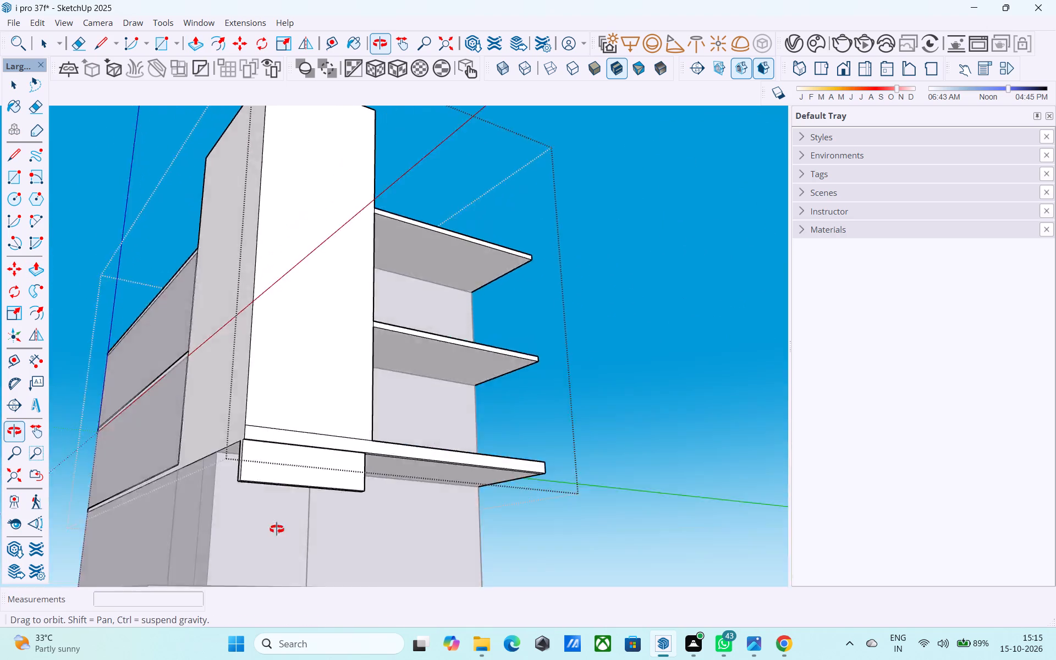
middle_drag(277, 529, 360, 317)
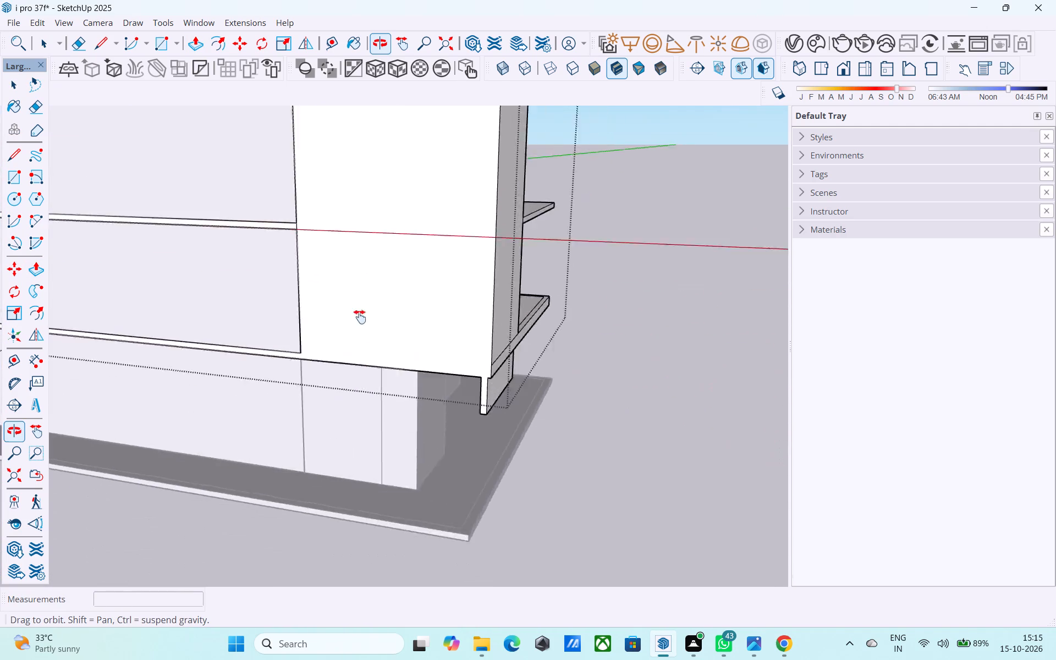
middle_drag(360, 317, 371, 388)
click(397, 450)
middle_drag(553, 431, 106, 448)
shift+middle_drag(314, 420, 222, 427)
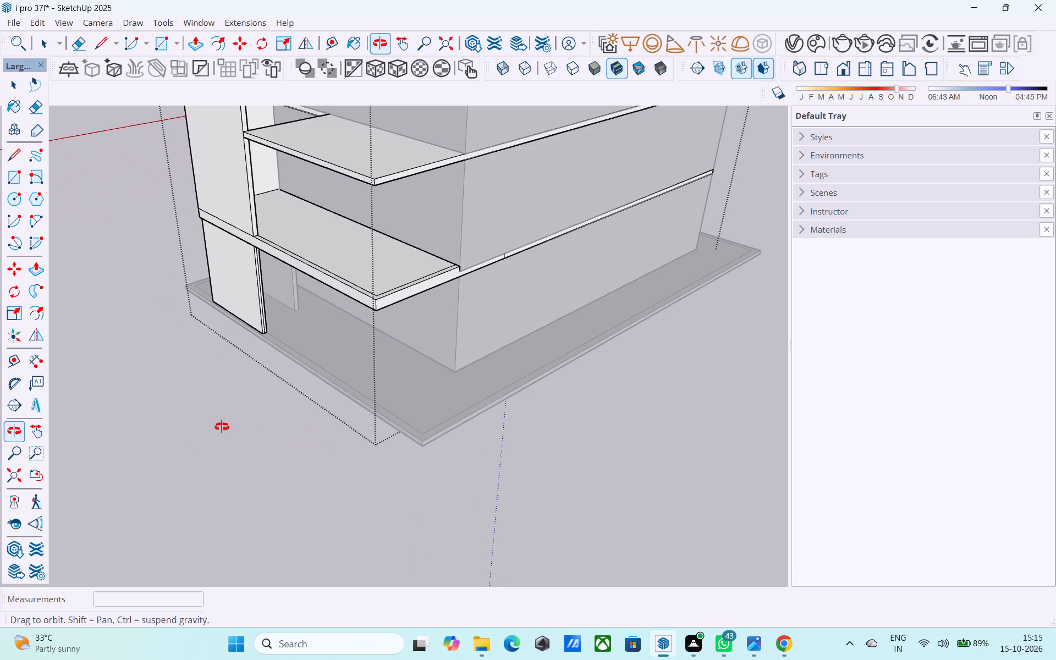
shift+middle_drag(222, 427, 222, 429)
middle_drag(221, 426, 273, 327)
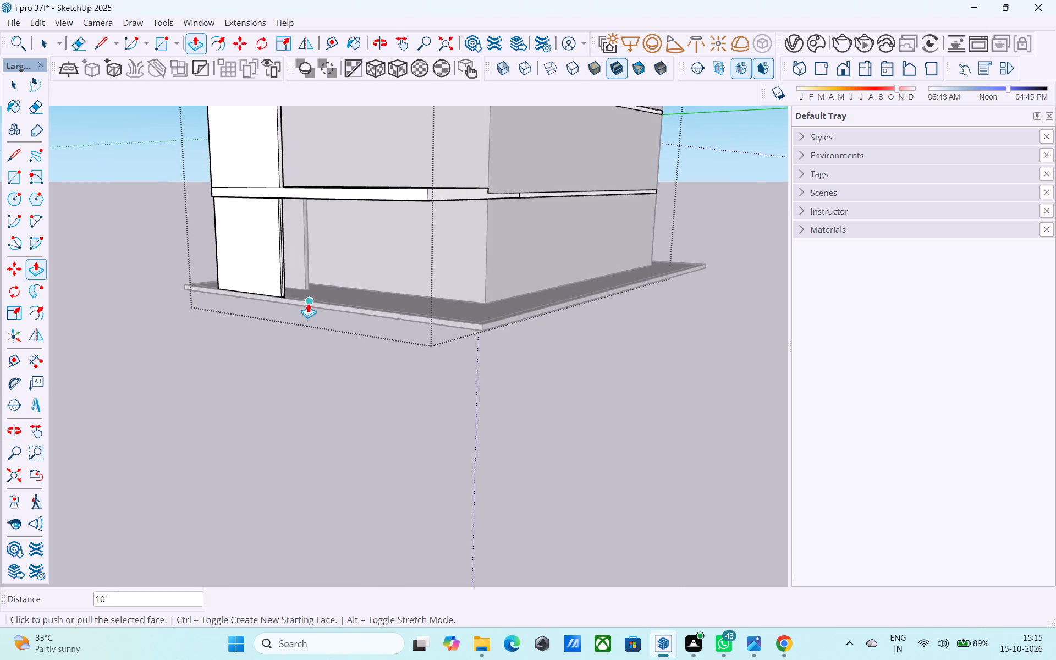
Erase the extra vertical edge on the end face of the new ground-floor front wall.
scroll(308, 302, up, 3)
shift+middle_drag(310, 302, 221, 317)
scroll(228, 238, up, 6)
scroll(239, 211, down, 1)
scroll(239, 211, up, 7)
key(e)
click(202, 229)
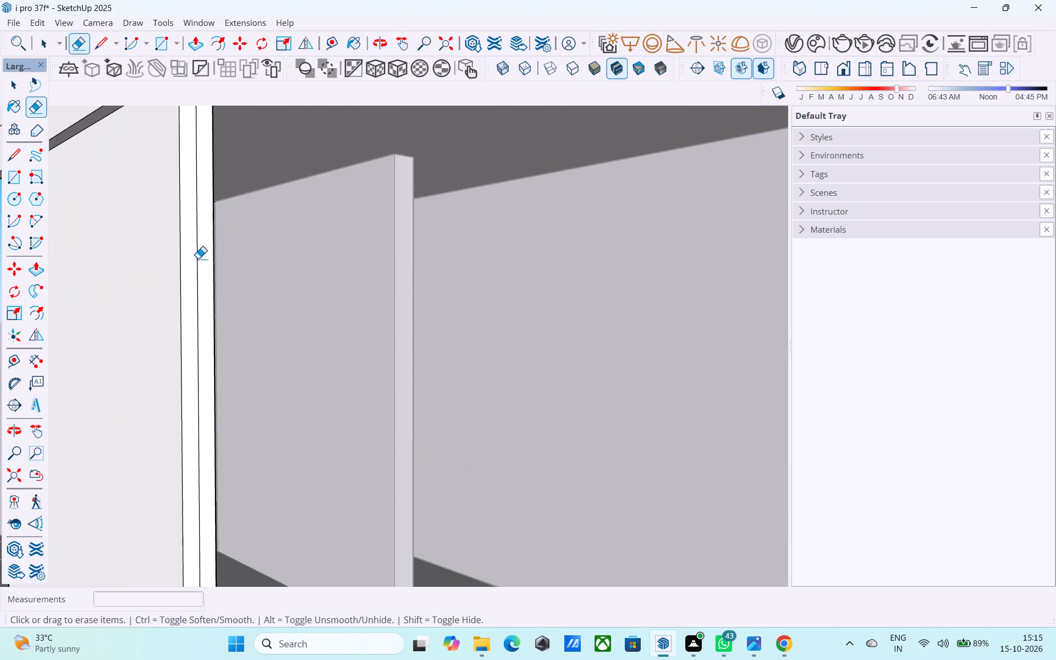
click(198, 258)
scroll(202, 269, down, 19)
key(space)
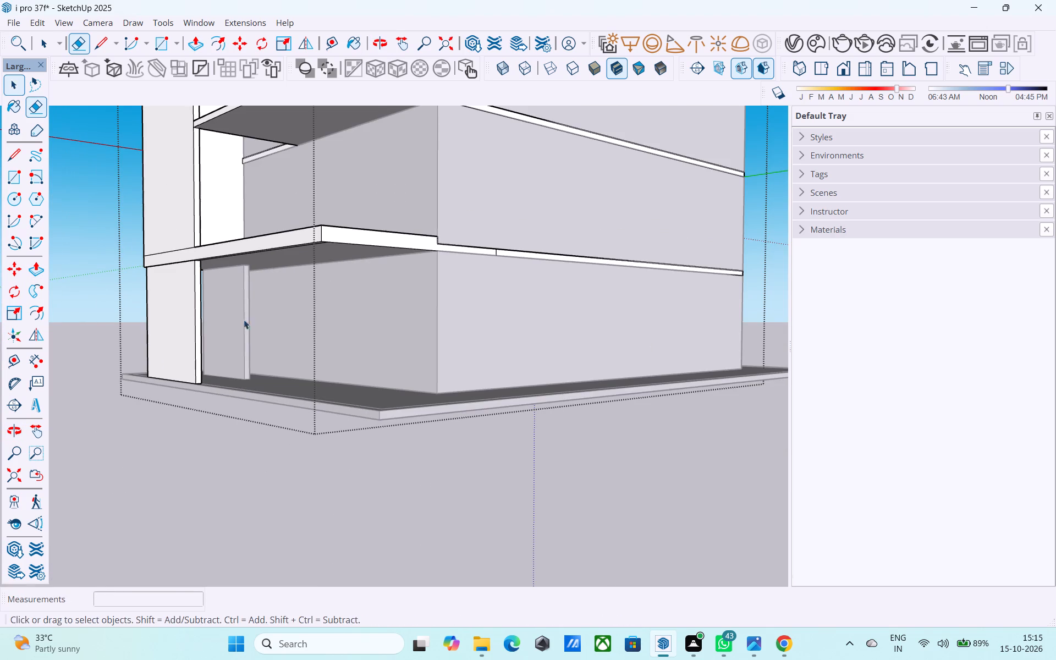
Erase the short leftover edge across the slab's underside at the top corner of the new front wall.
shift+middle_drag(392, 315, 482, 367)
scroll(413, 347, up, 1)
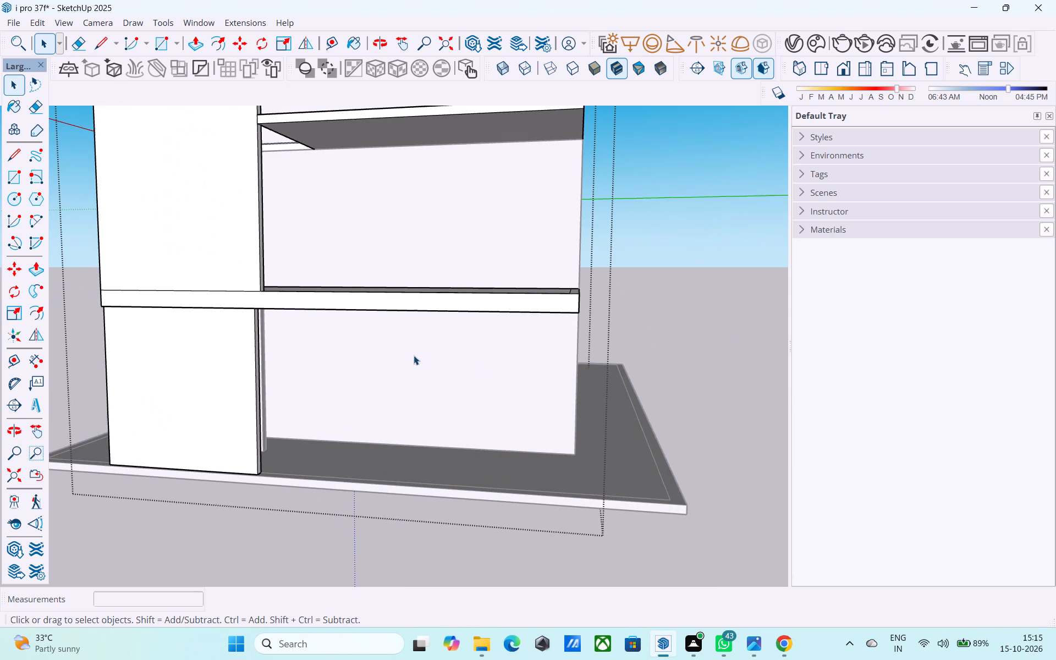
scroll(415, 372, down, 1)
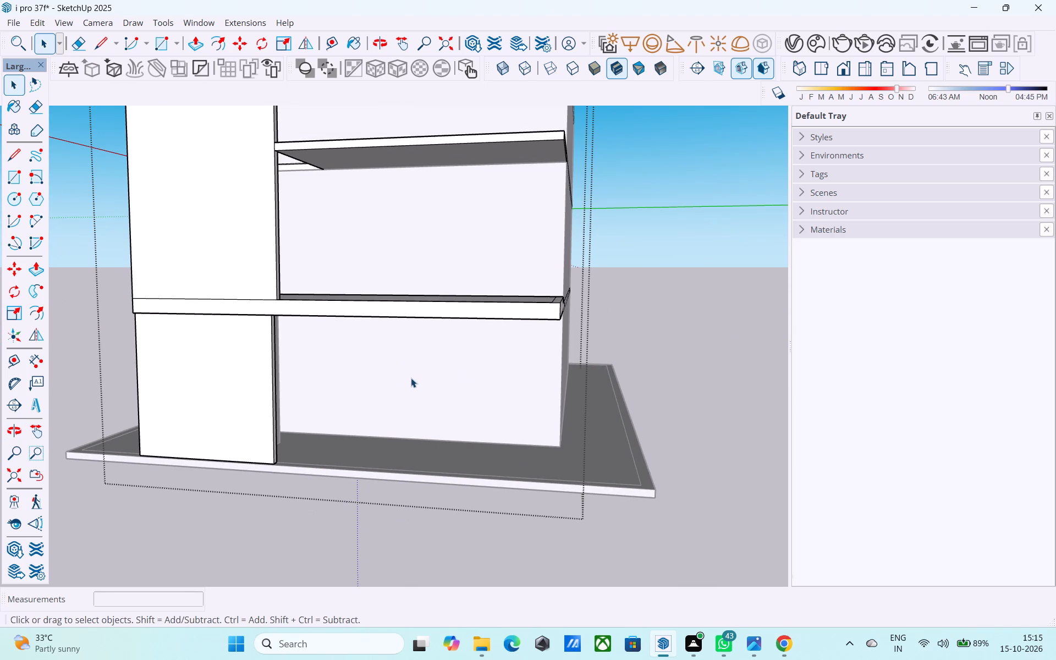
middle_drag(340, 395, 392, 344)
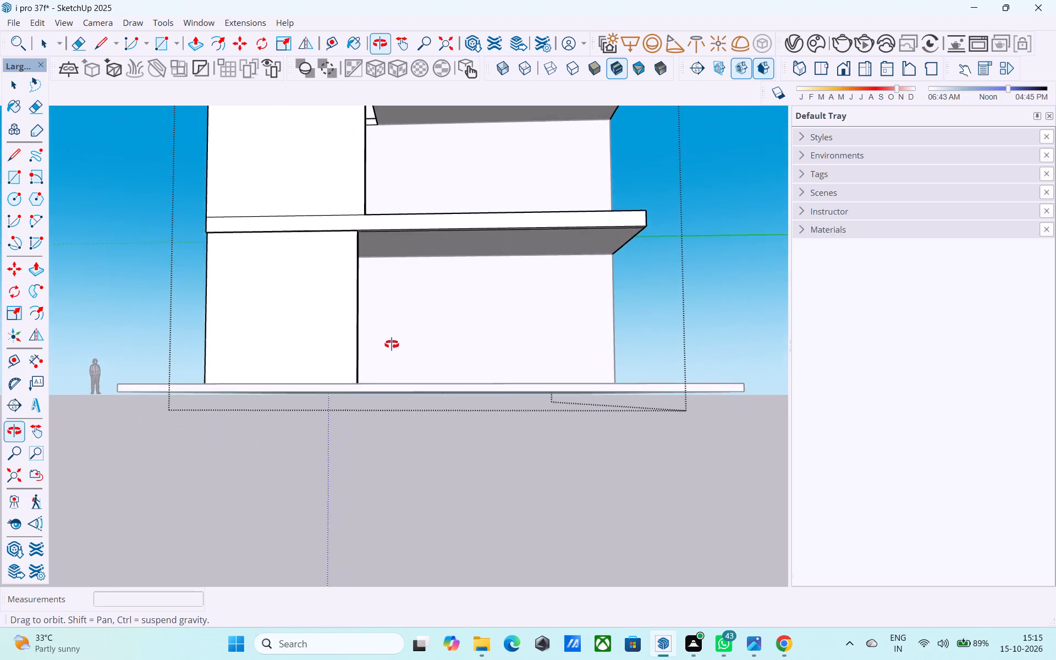
middle_drag(392, 344, 378, 299)
scroll(396, 439, down, 2)
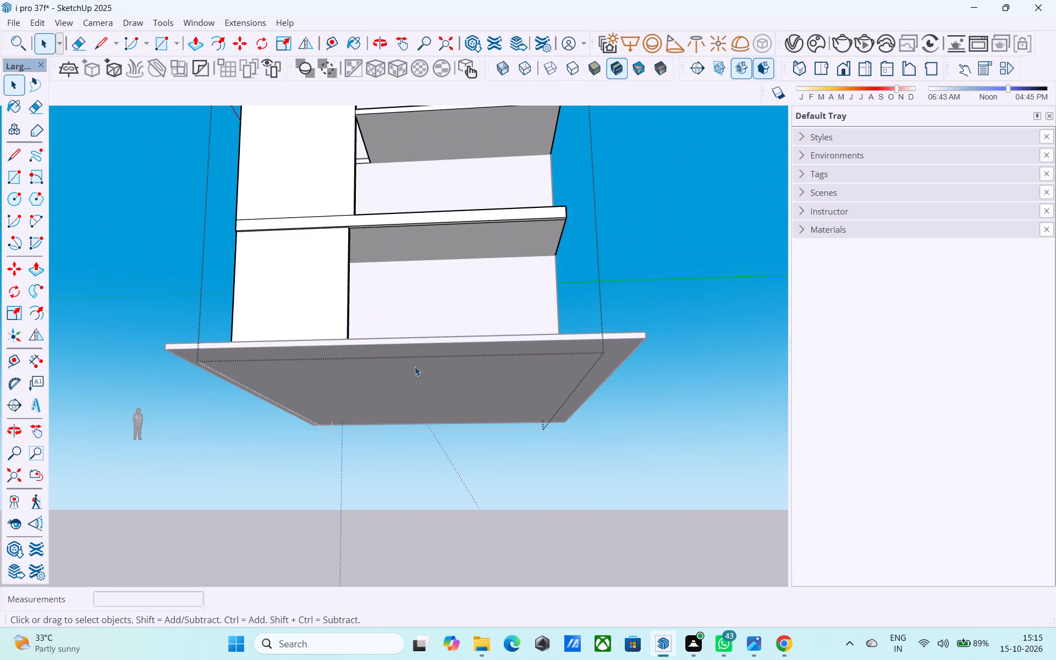
scroll(399, 193, up, 4)
middle_drag(345, 215, 289, 169)
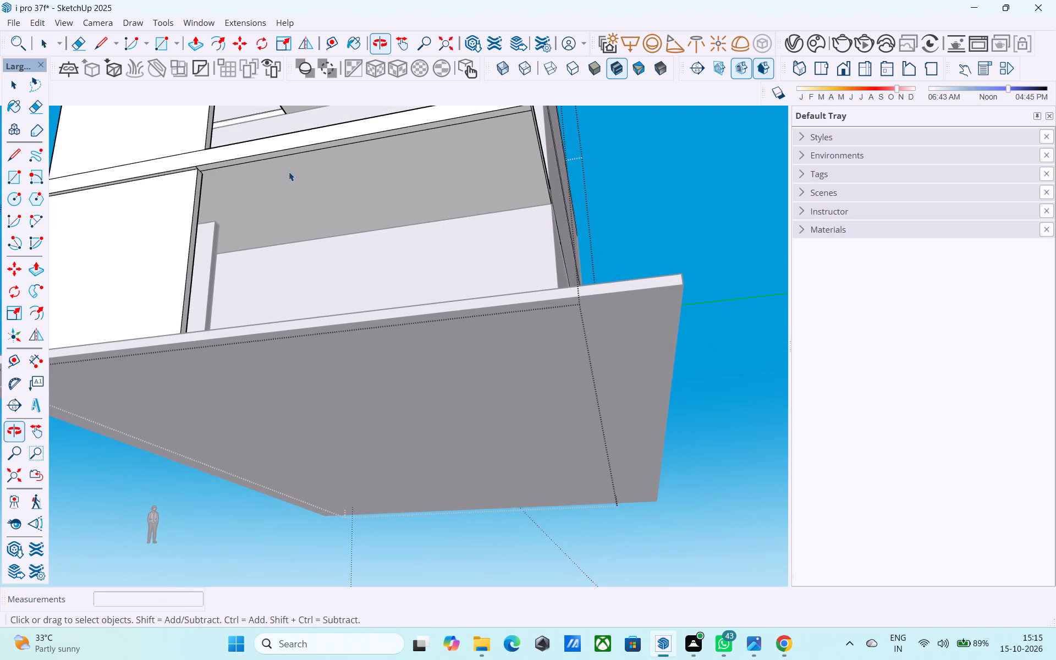
middle_drag(289, 172, 309, 271)
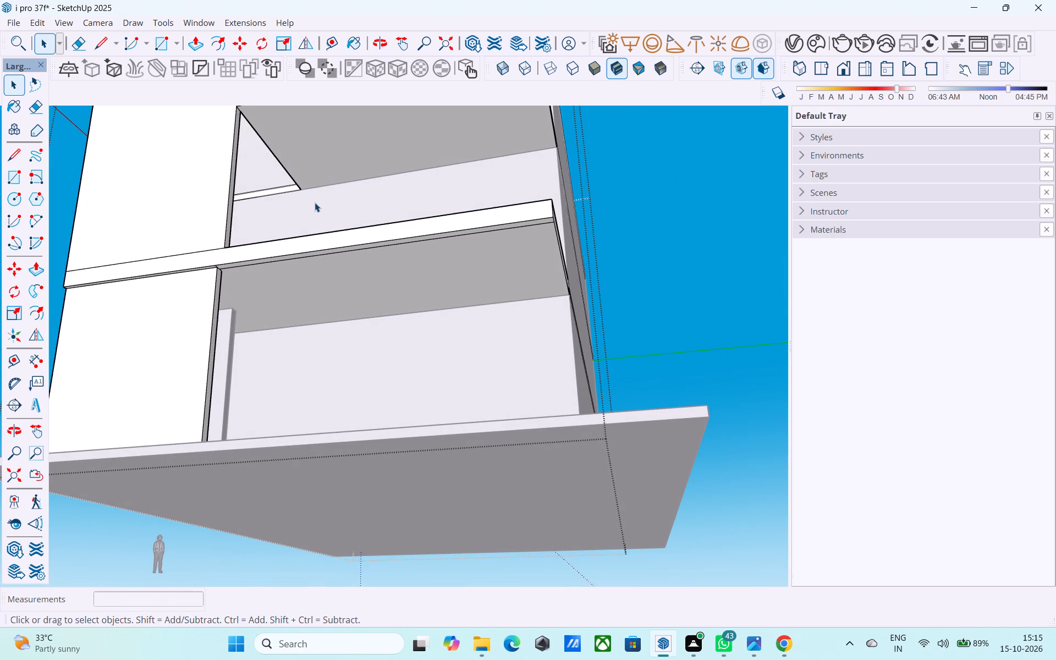
middle_drag(310, 230, 300, 177)
scroll(270, 182, up, 4)
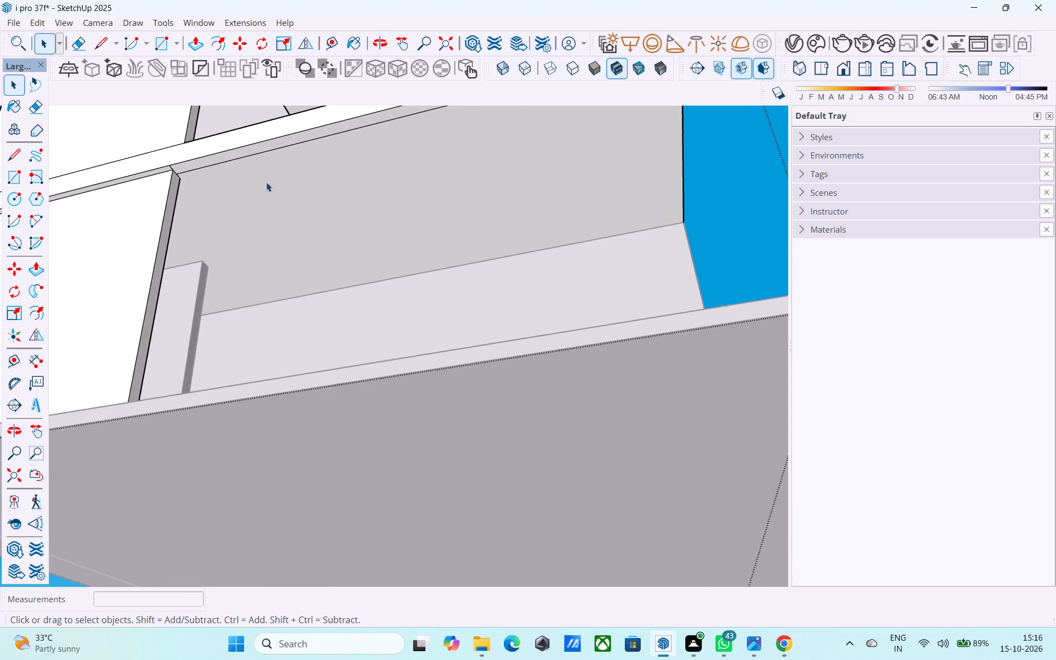
scroll(266, 182, down, 7)
middle_drag(296, 369, 297, 415)
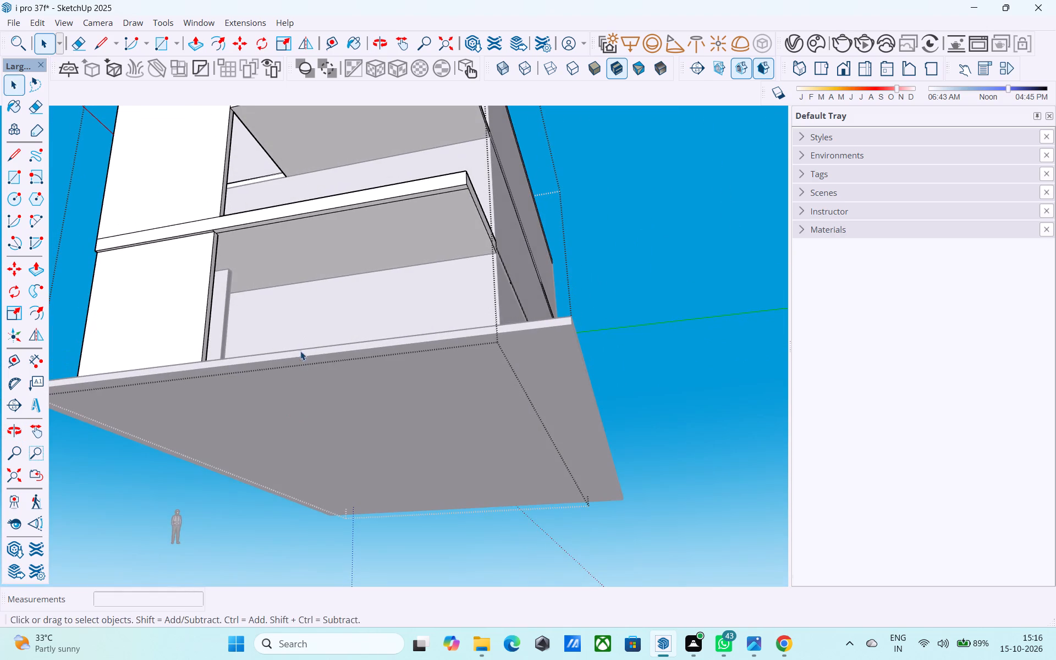
middle_drag(290, 336, 300, 351)
scroll(254, 244, up, 1)
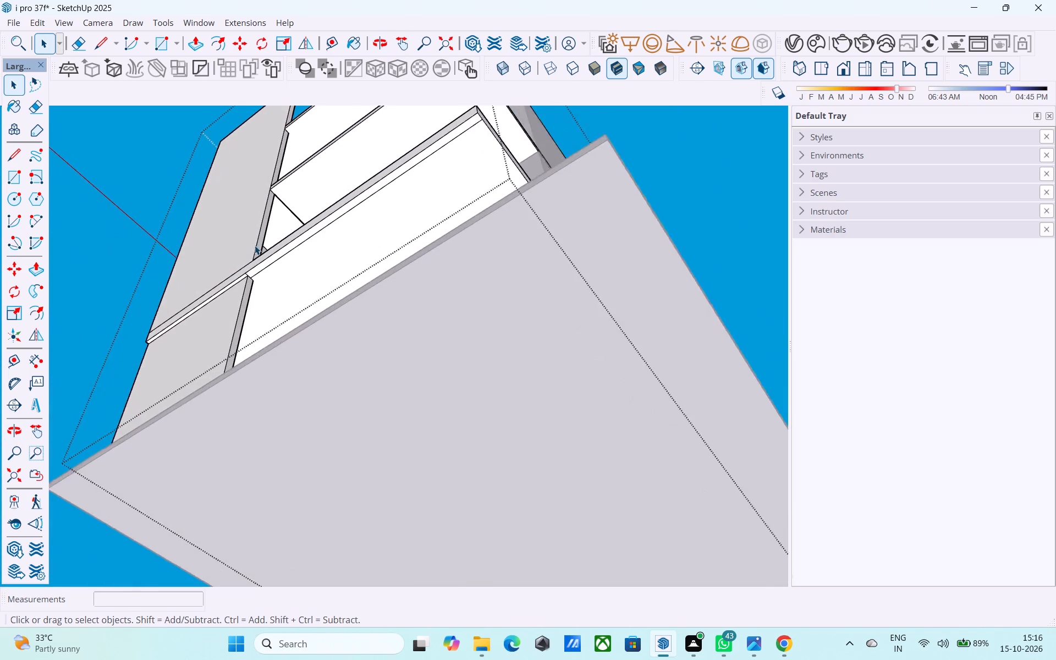
scroll(255, 245, up, 14)
key(e)
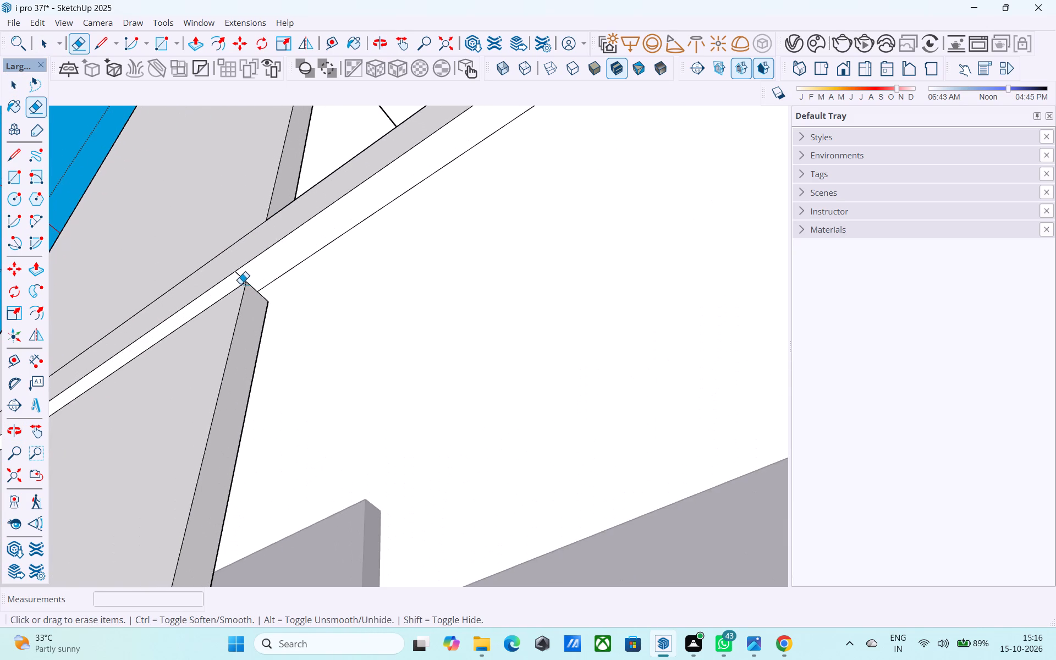
scroll(241, 283, up, 4)
click(238, 275)
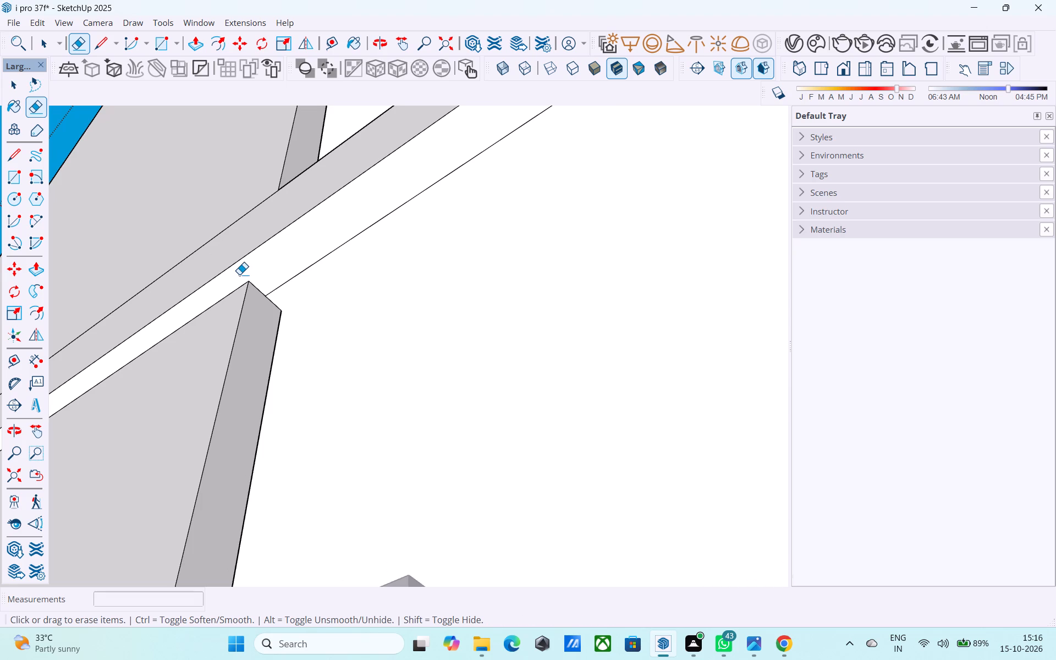
key(space)
Make a group from the narrow vertical end face of the new ground-floor front wall and its edges.
scroll(234, 285, down, 4)
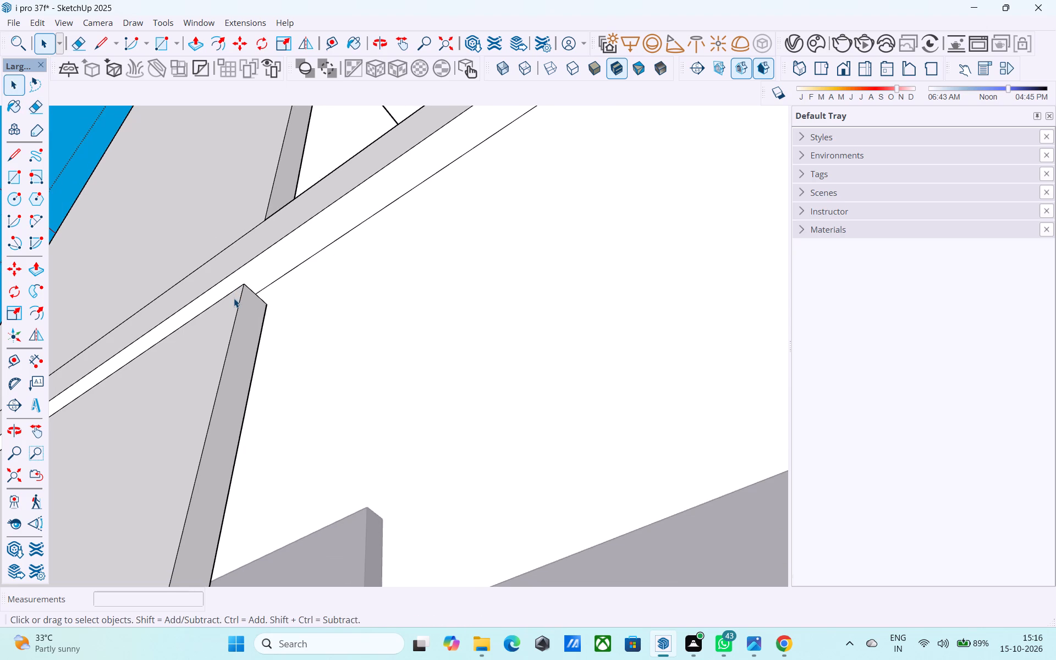
scroll(234, 298, down, 3)
middle_drag(234, 297, 237, 282)
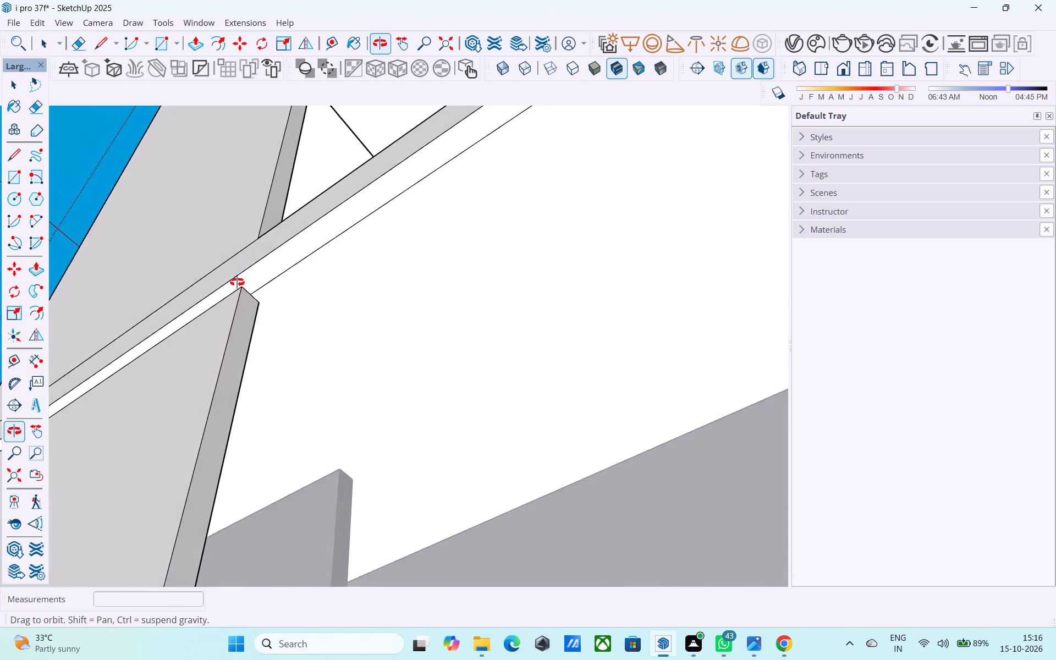
middle_drag(237, 282, 238, 277)
middle_drag(241, 277, 0, 377)
middle_drag(321, 367, 271, 492)
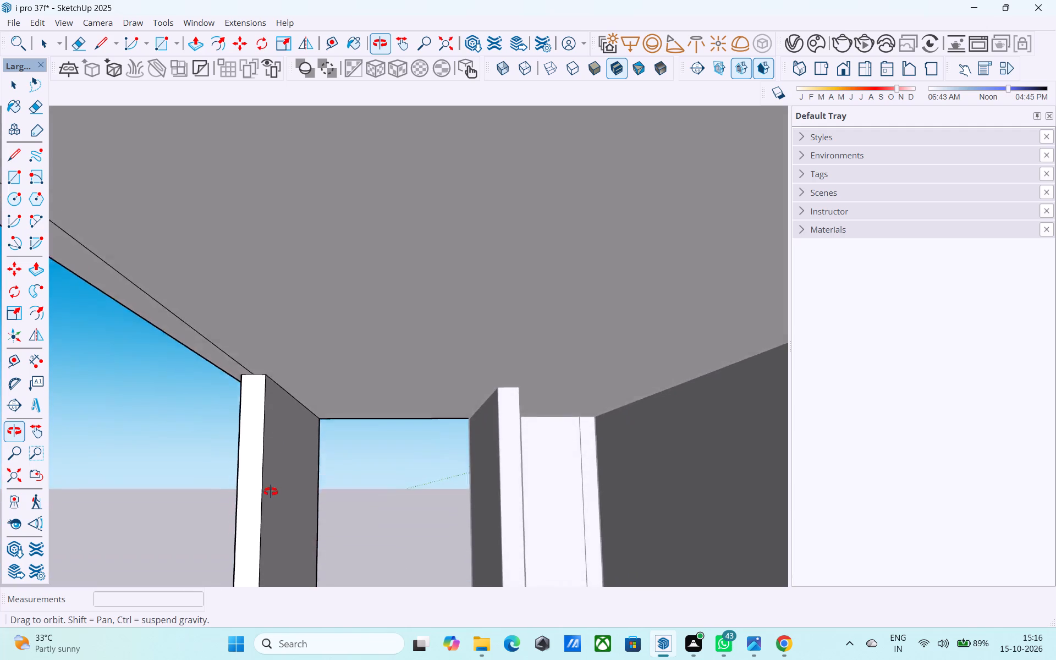
middle_drag(271, 492, 475, 432)
scroll(295, 377, down, 5)
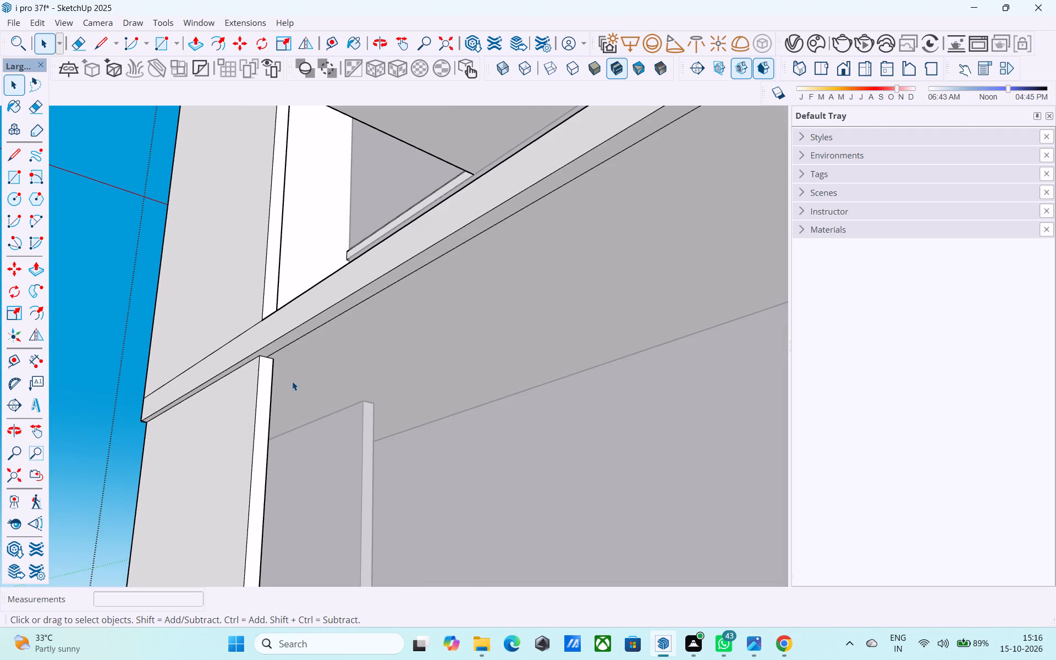
scroll(292, 381, down, 5)
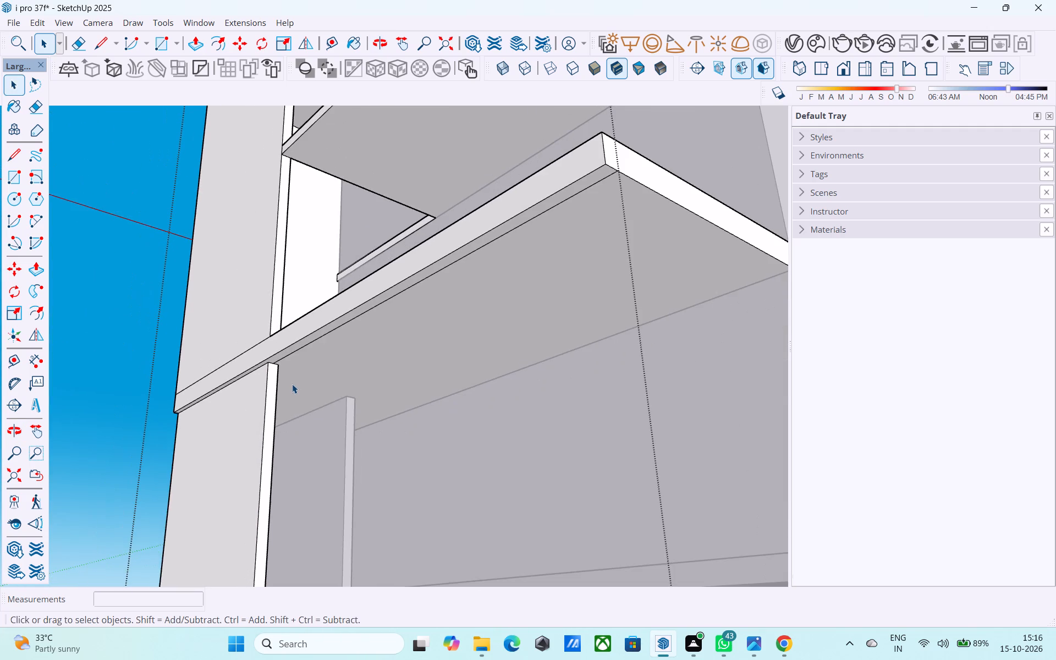
scroll(292, 384, down, 5)
middle_drag(297, 390, 519, 247)
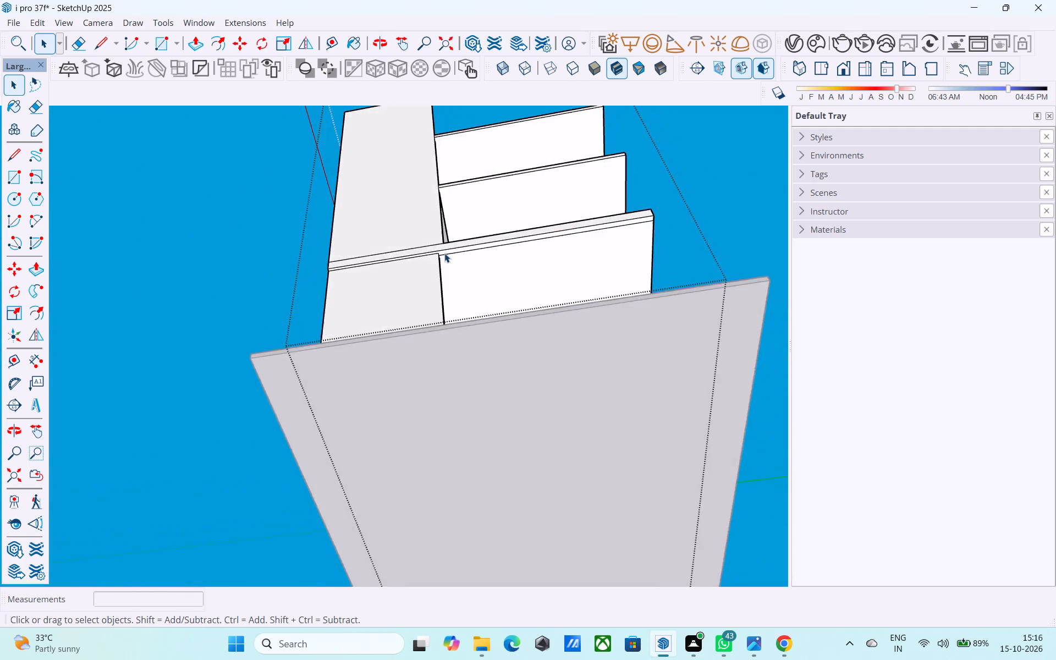
scroll(443, 252, up, 11)
middle_drag(414, 284, 47, 419)
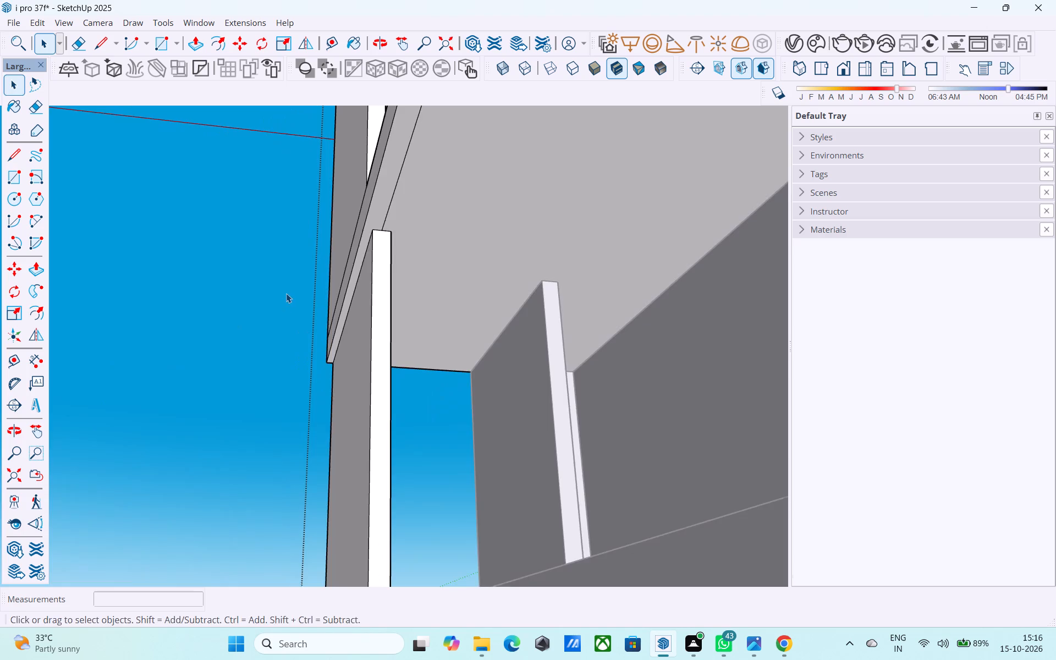
middle_drag(286, 293, 320, 335)
shift+middle_drag(402, 347, 338, 300)
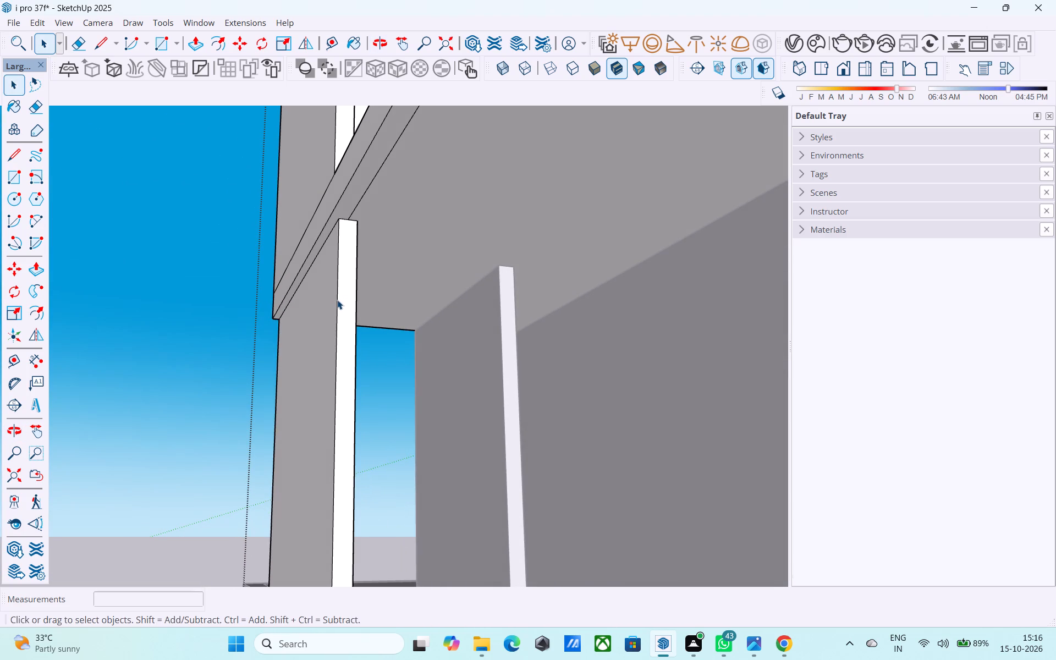
double_click(341, 303)
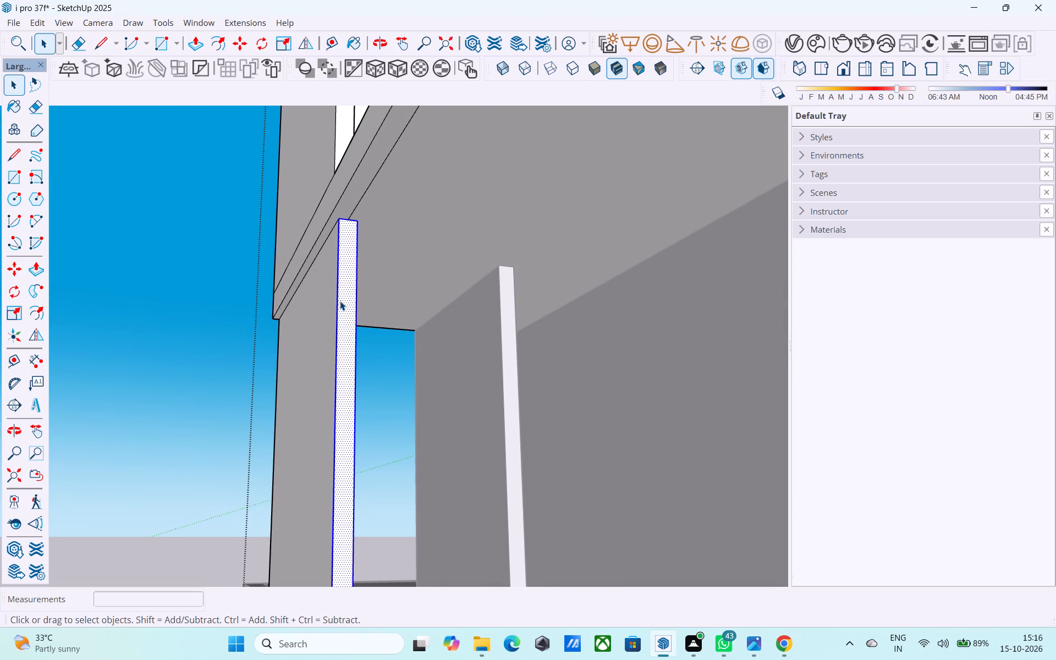
right_click(341, 300)
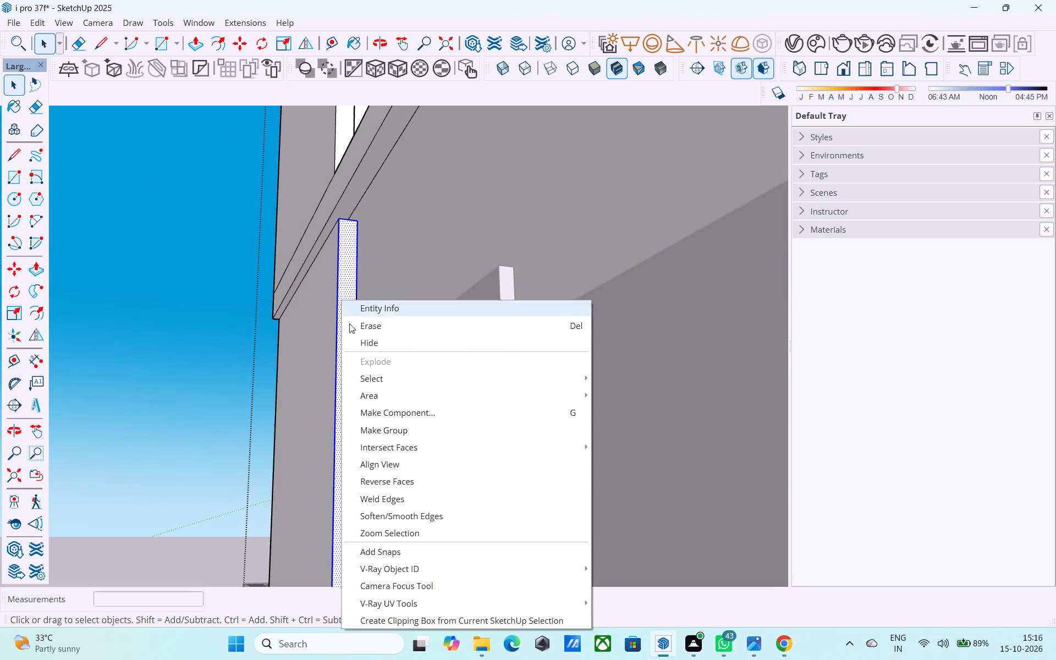
click(393, 422)
Open the new end-face group of the ground-floor front wall and Push/Pull its narrow vertical face outward 6'.
double_click(350, 372)
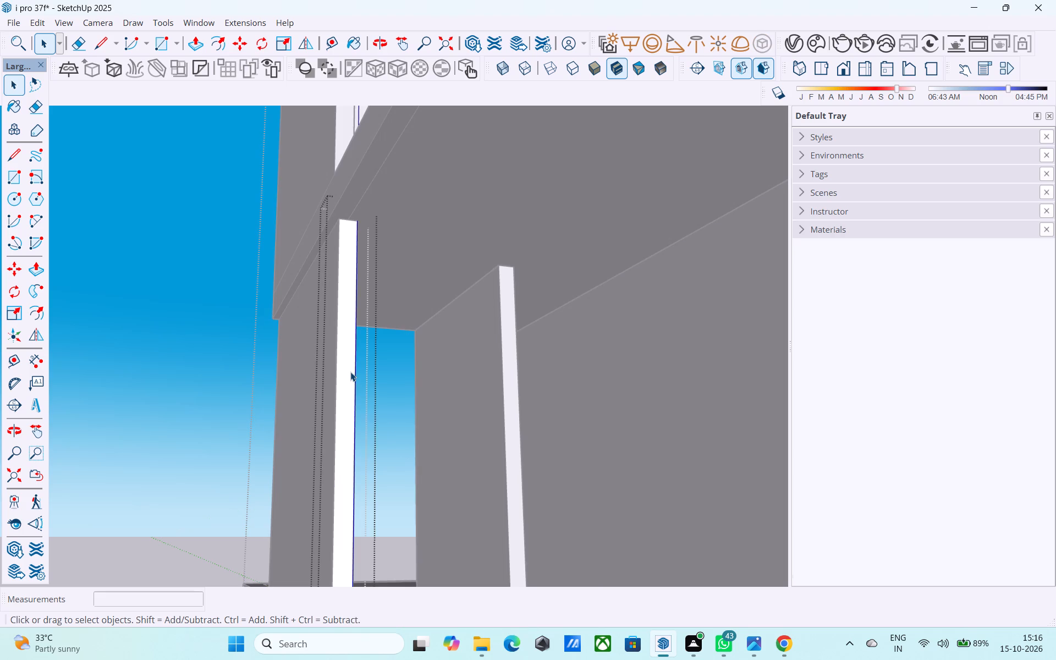
click(350, 372)
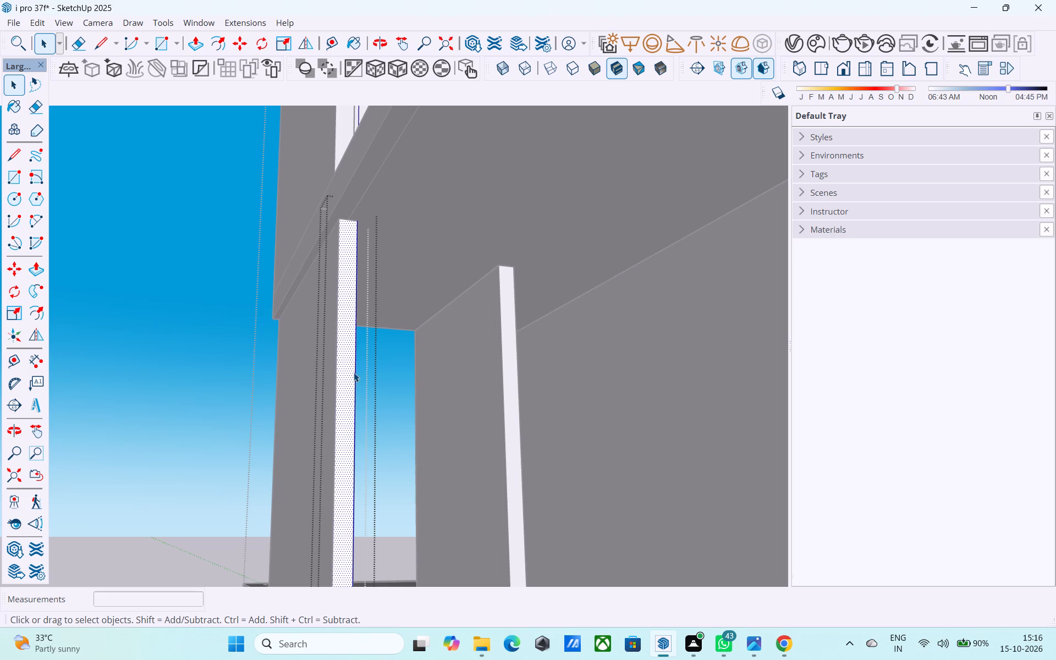
key(p)
click(354, 372)
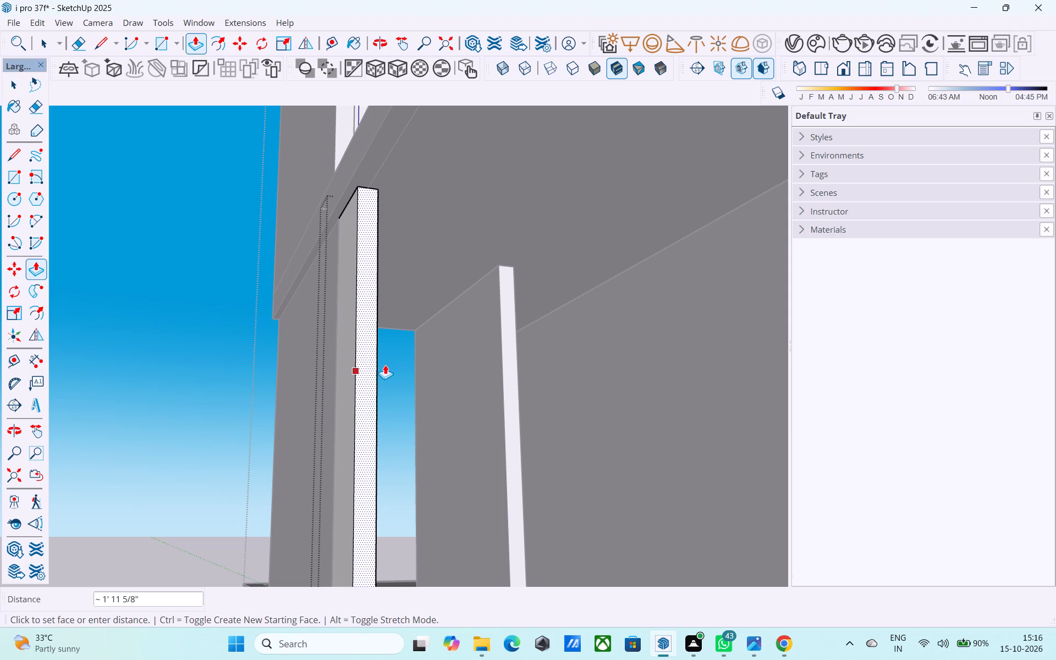
text(6')
key(Return)
Push/Pull the end face of the grouped ground-floor wall extension a further 2' along the front.
scroll(302, 367, down, 11)
middle_drag(324, 398, 436, 422)
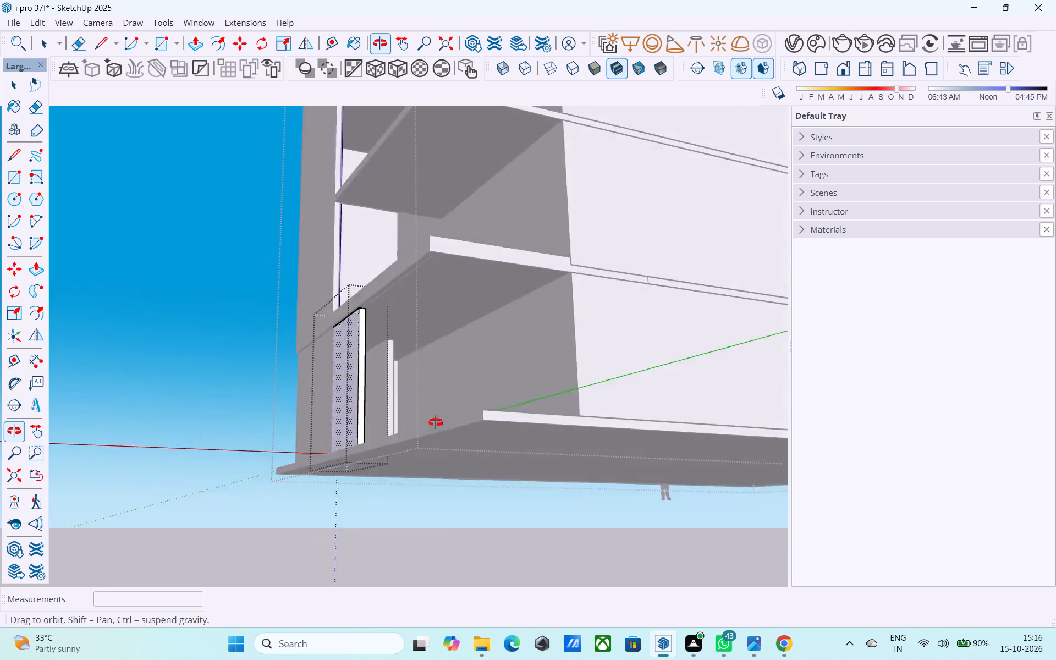
middle_drag(436, 422, 599, 485)
scroll(316, 410, down, 3)
middle_drag(489, 413, 365, 439)
scroll(364, 447, up, 7)
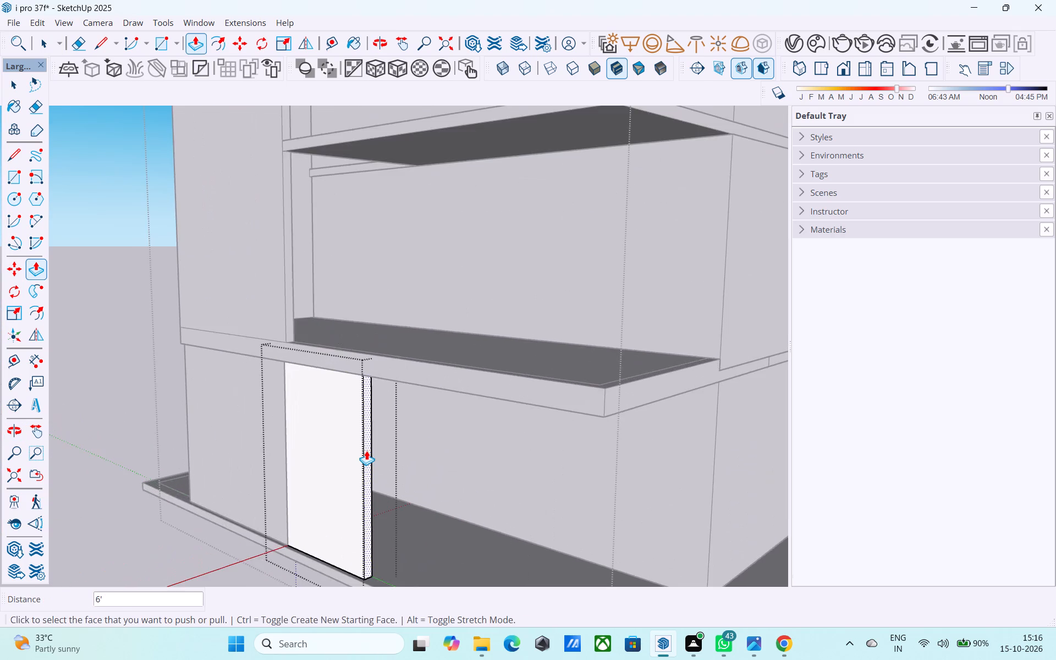
scroll(366, 450, up, 4)
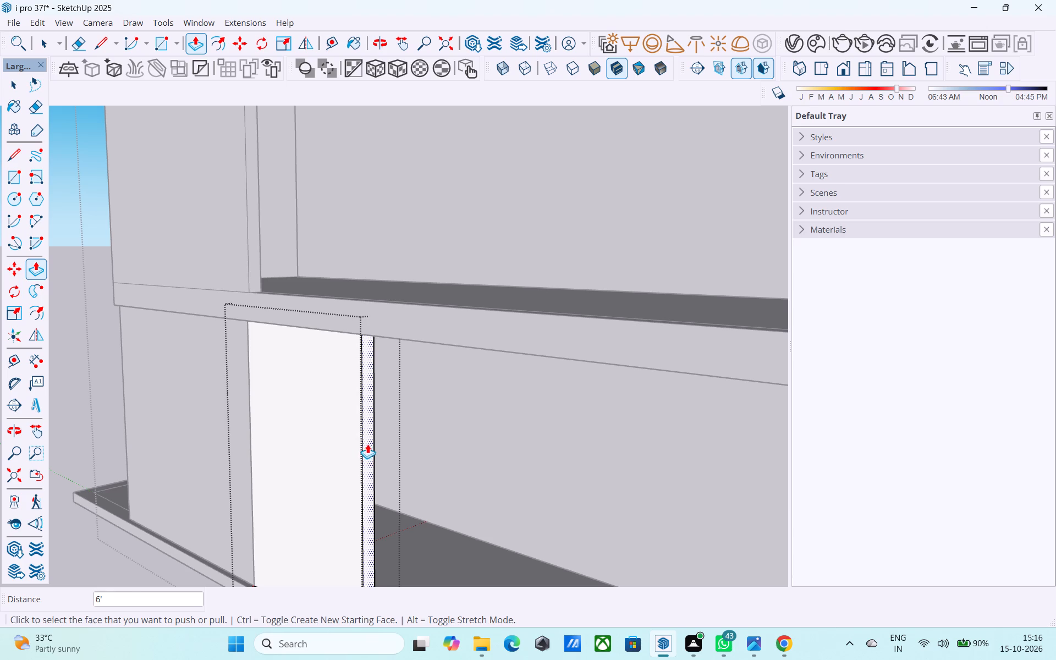
click(367, 444)
text(2')
key(Return)
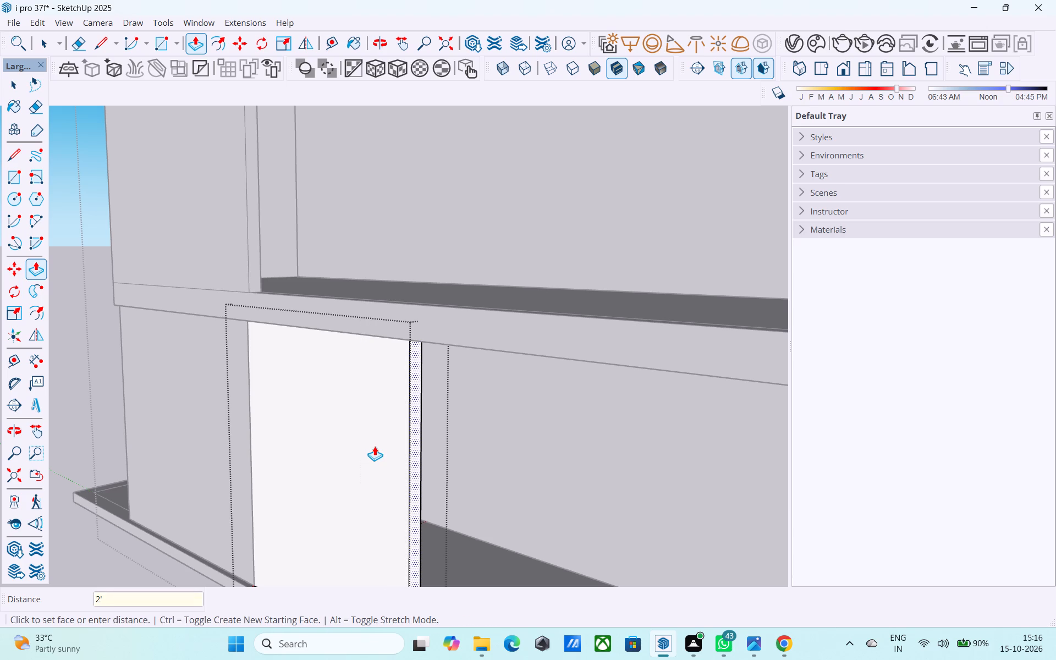
scroll(391, 414, down, 4)
key(space)
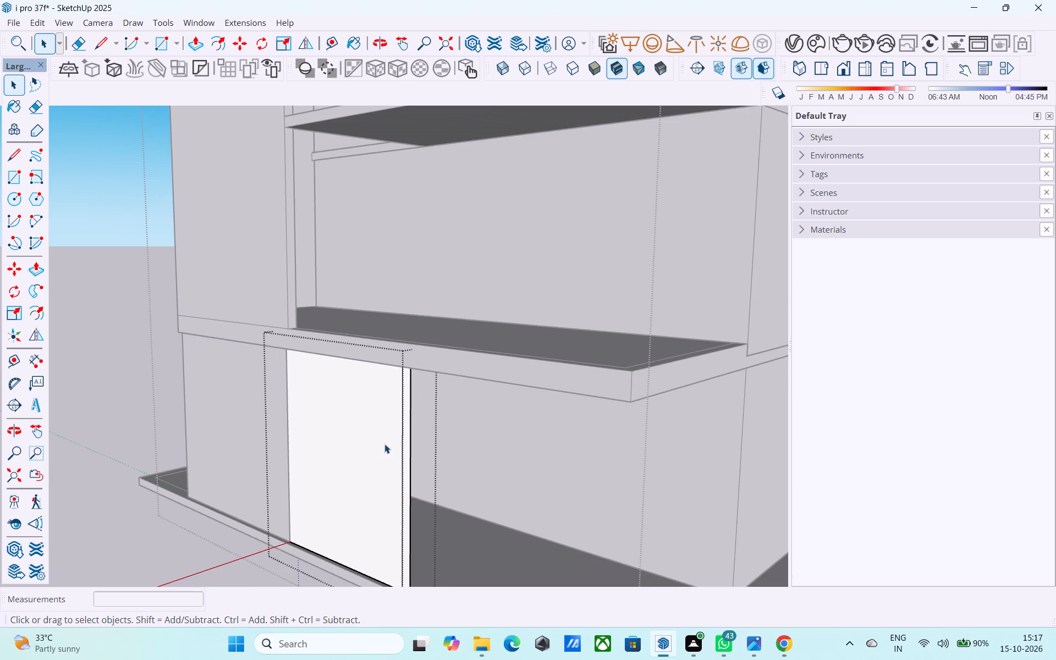
Leave the wall group and Push/Pull the side face of the first-floor slab's front projection outward 5', to the base slab's side edge.
middle_drag(458, 507, 518, 421)
scroll(287, 391, down, 4)
middle_drag(553, 420, 698, 475)
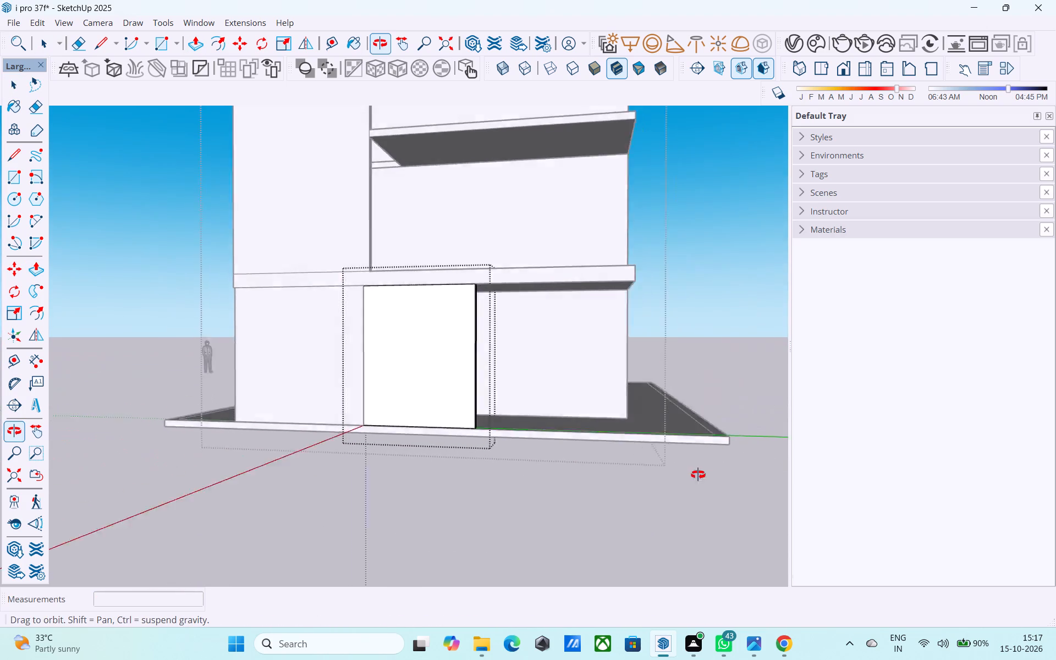
middle_drag(698, 475, 730, 473)
middle_drag(730, 472, 707, 457)
scroll(535, 461, down, 4)
middle_drag(755, 465, 576, 493)
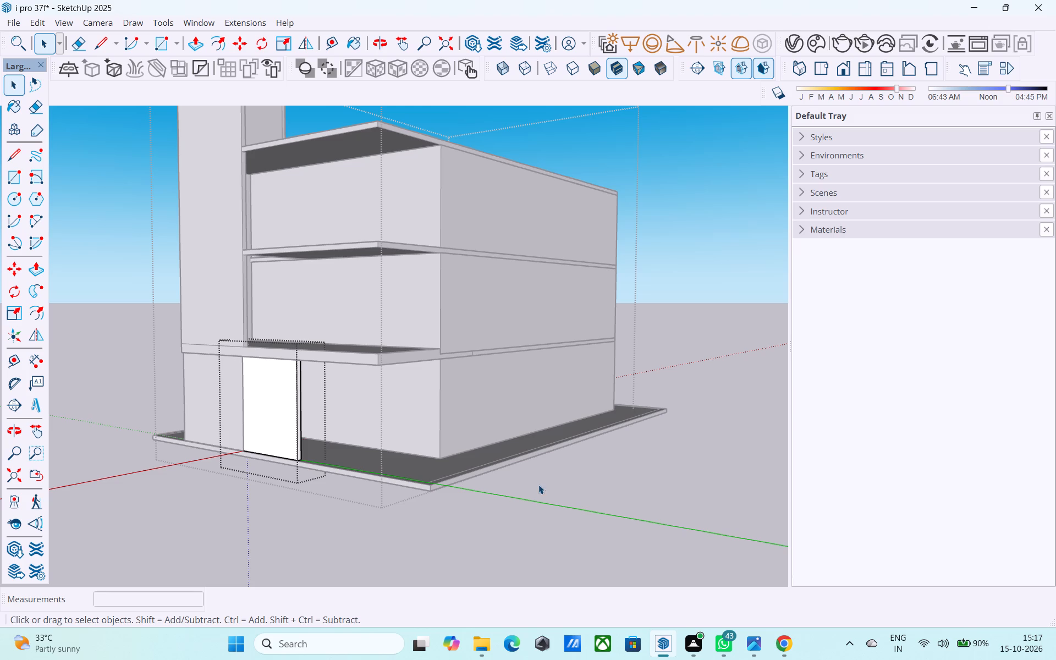
scroll(415, 350, up, 4)
click(411, 354)
click(411, 356)
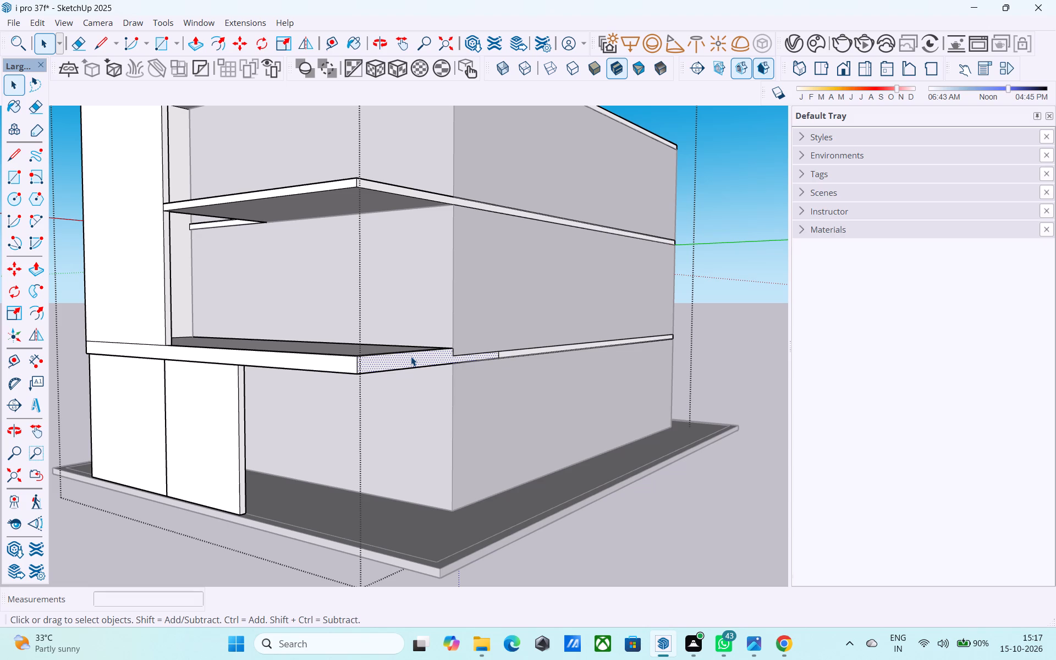
key(p)
click(411, 356)
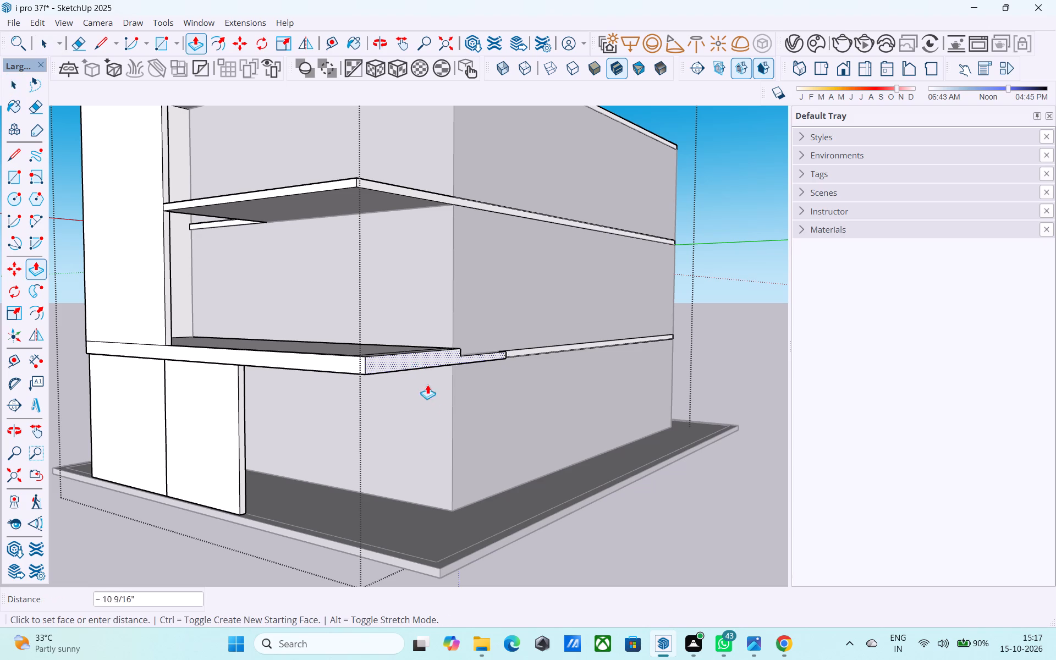
click(485, 542)
middle_drag(445, 457, 493, 515)
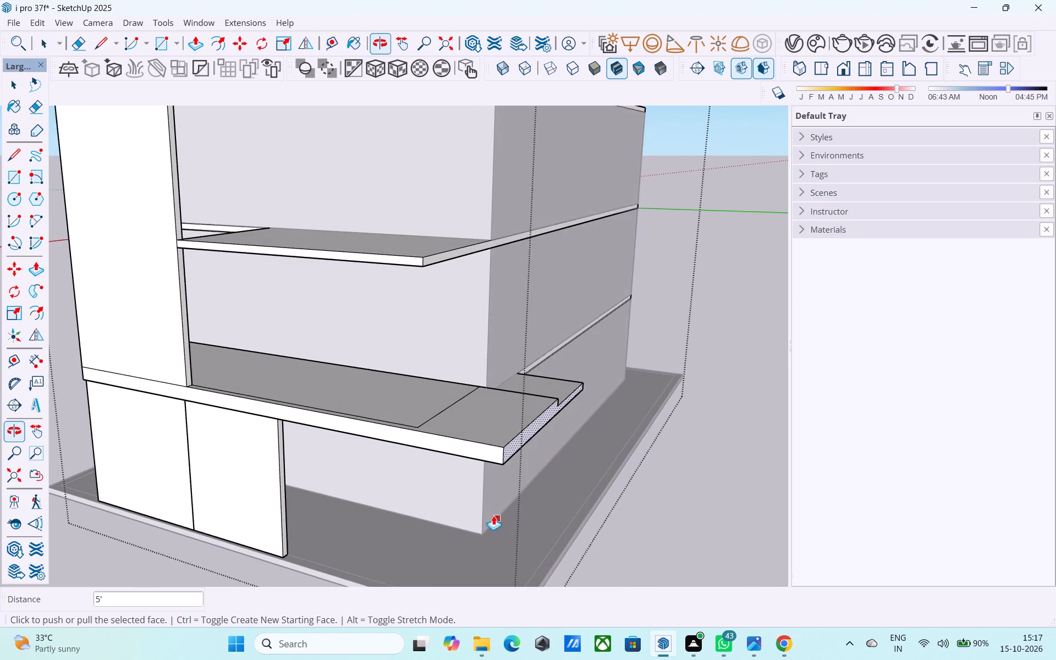
middle_drag(493, 515, 493, 515)
scroll(483, 497, down, 2)
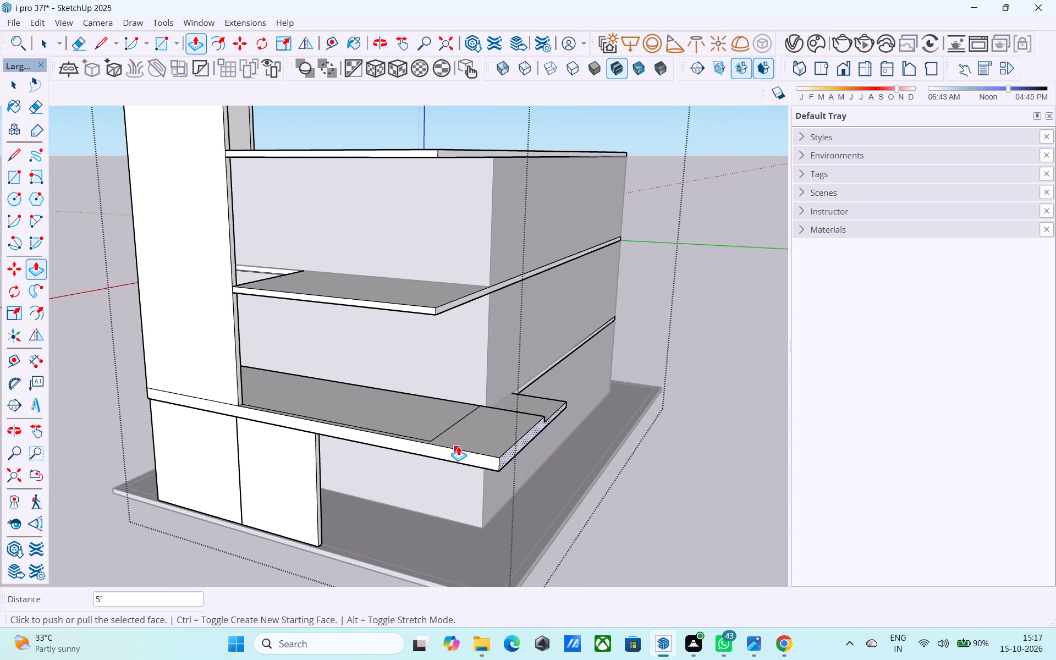
Save the house model.
key(ctrl+s)
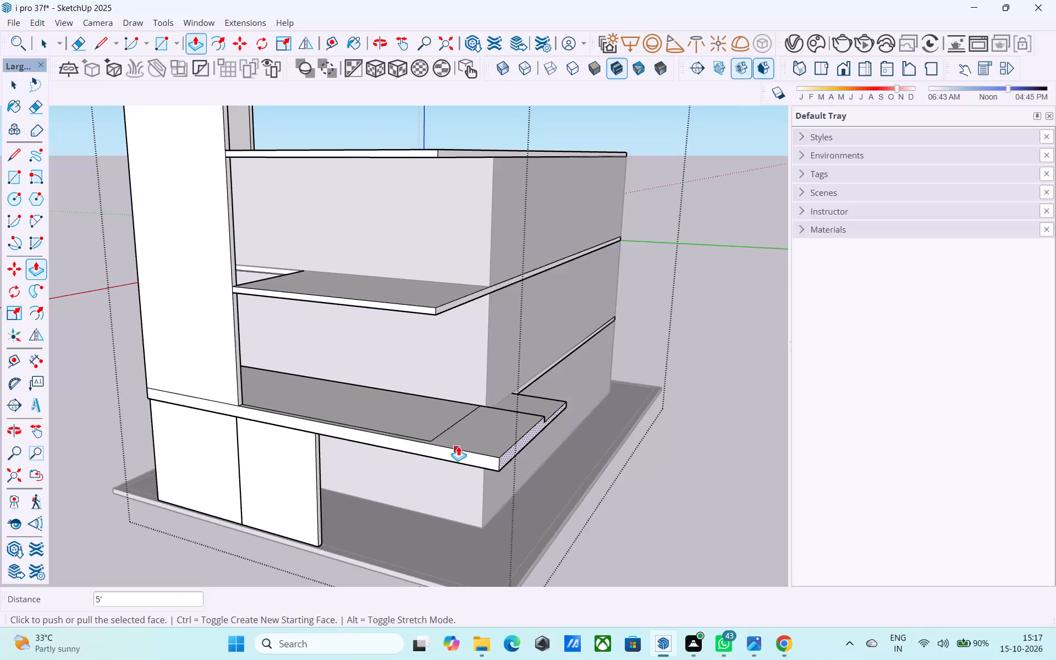
key(space)
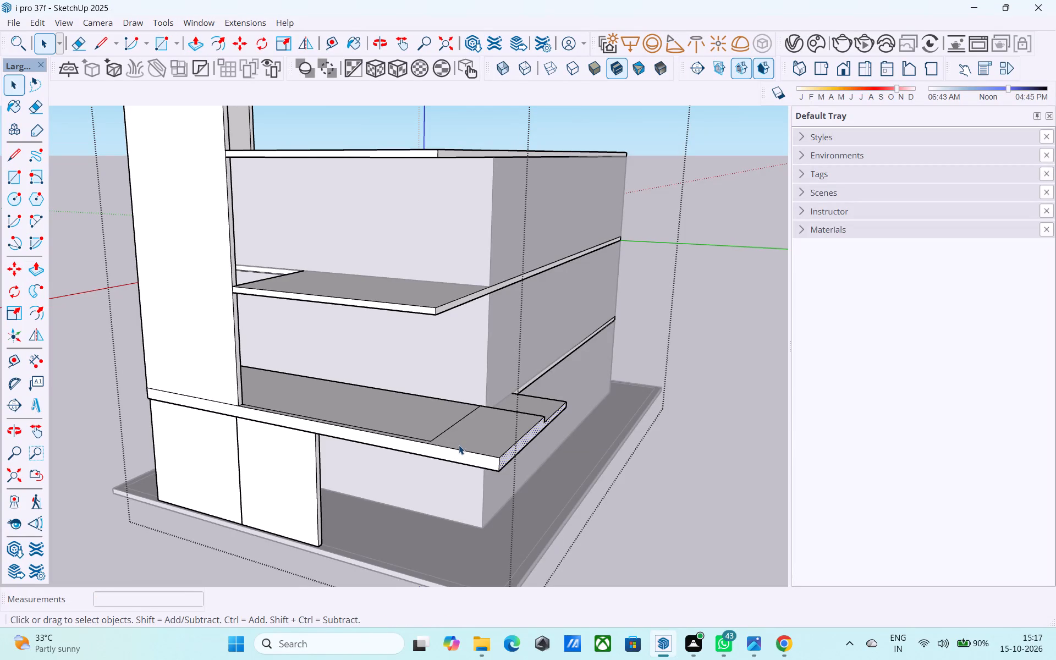
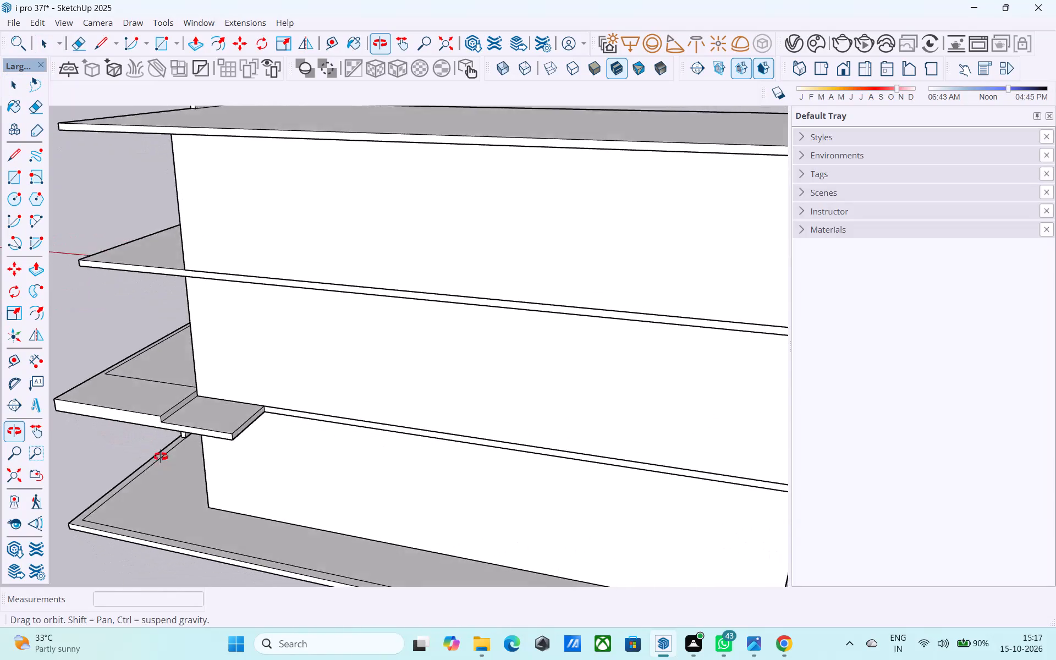
Open the building group for editing and erase the cross line on the first-floor slab's top near its outer corner.
scroll(230, 386, up, 7)
scroll(224, 370, down, 4)
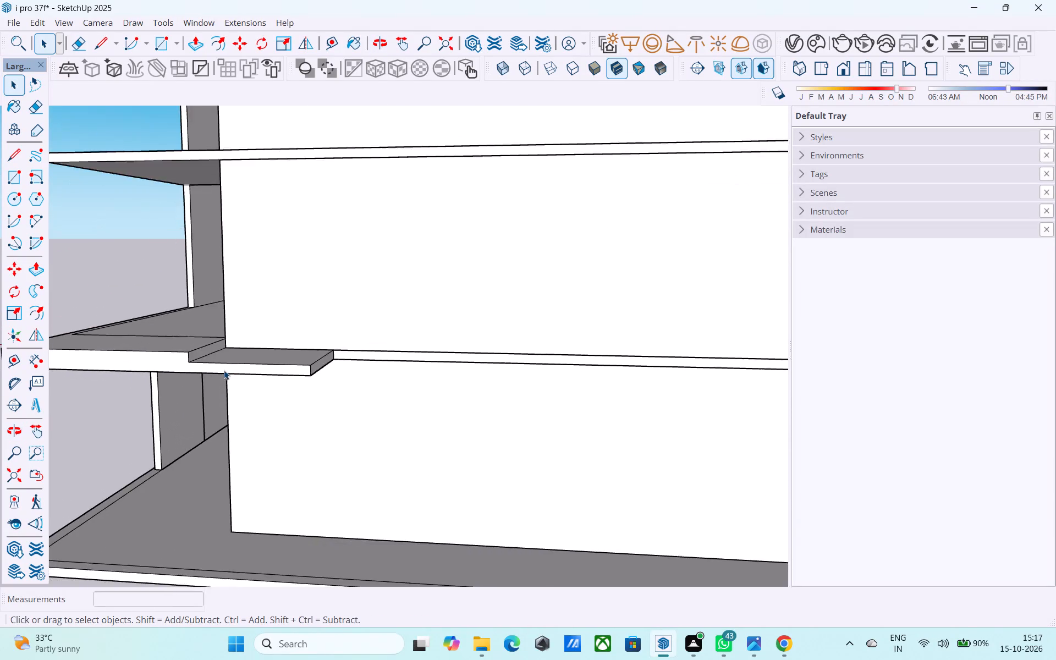
middle_drag(224, 370, 378, 398)
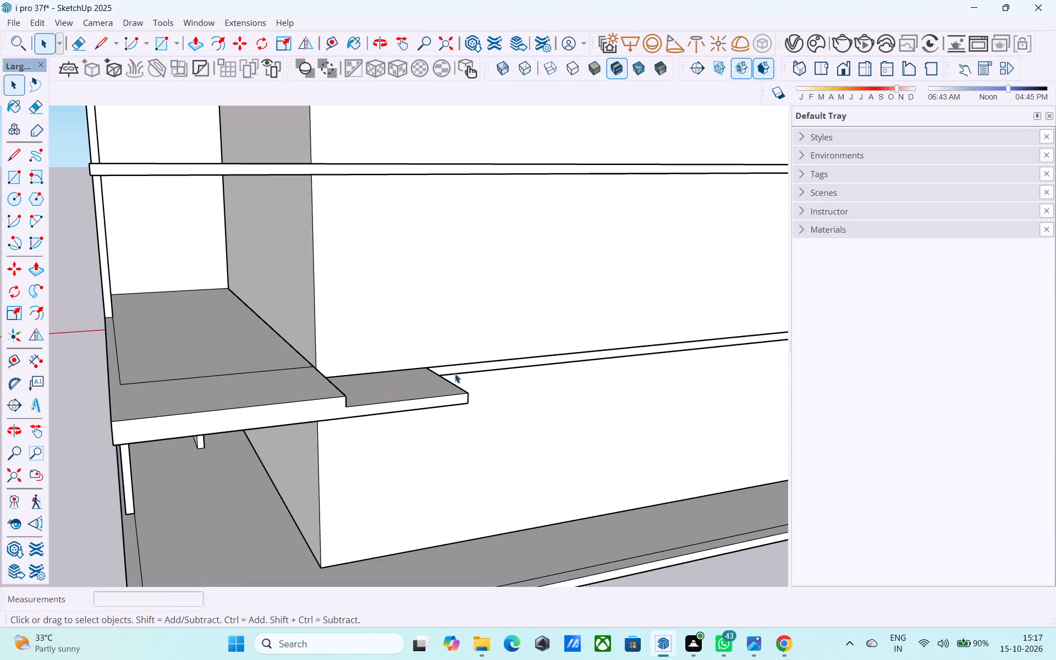
scroll(461, 323, down, 6)
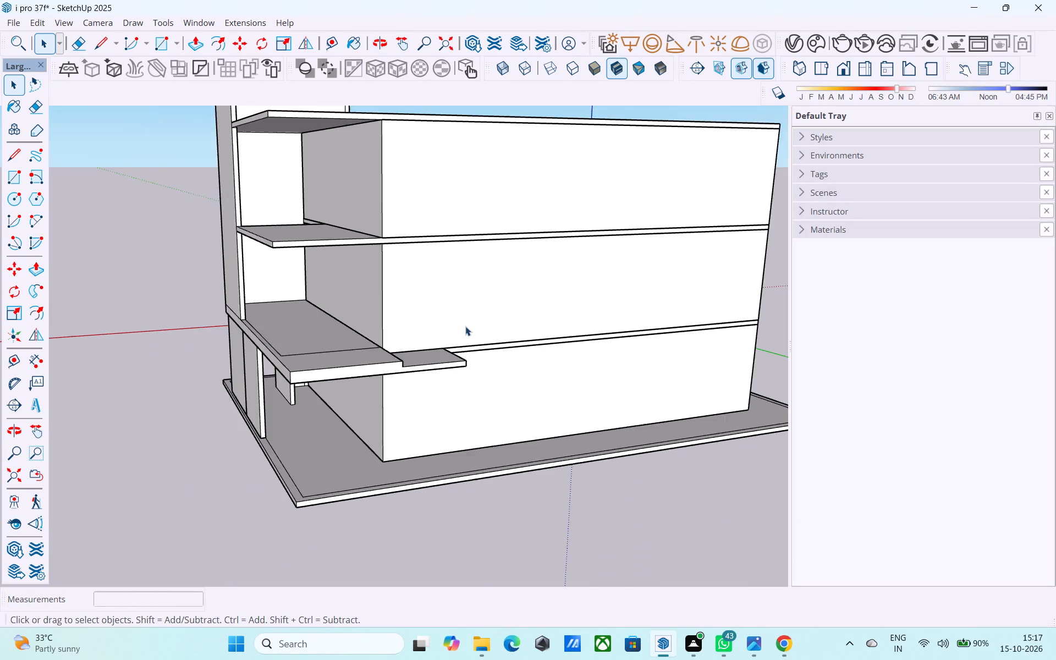
middle_drag(453, 338, 625, 353)
scroll(617, 346, down, 4)
middle_drag(523, 366, 529, 400)
scroll(529, 404, up, 7)
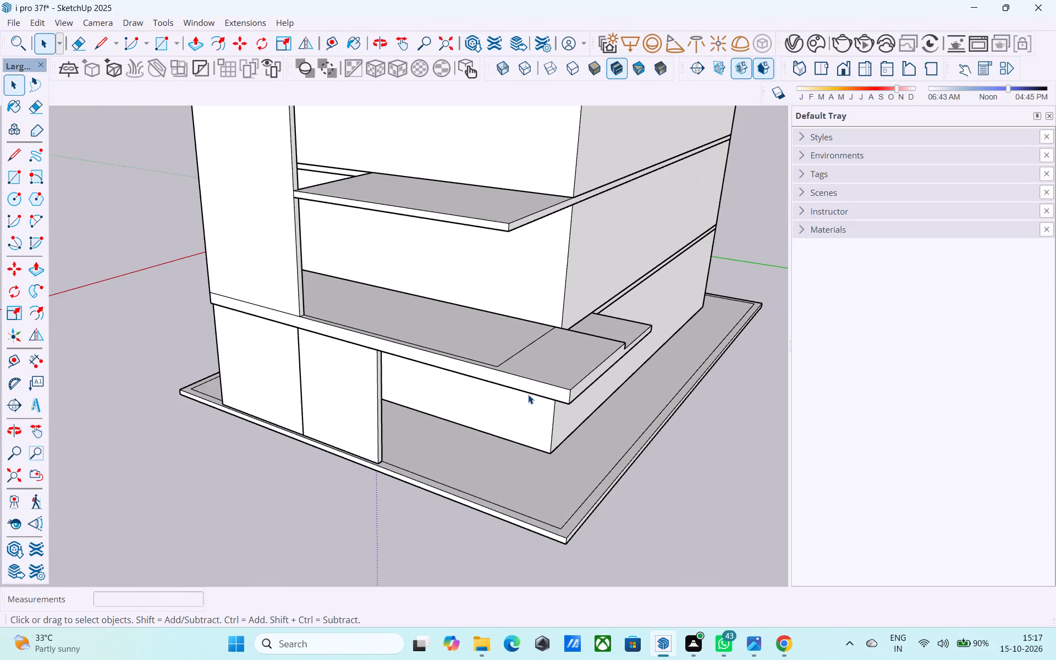
double_click(532, 375)
scroll(531, 373, up, 5)
key(e)
drag(531, 373, 496, 347)
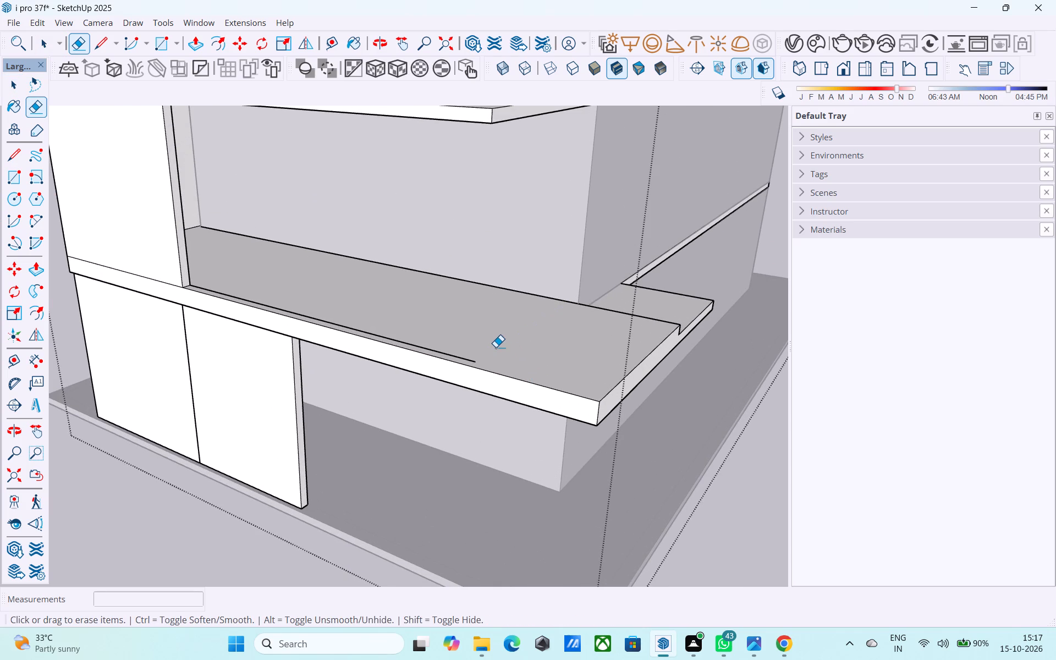
Extend the slab's front inset line by 5' 6" to meet the slab's outer side edge.
key(l)
scroll(494, 356, up, 2)
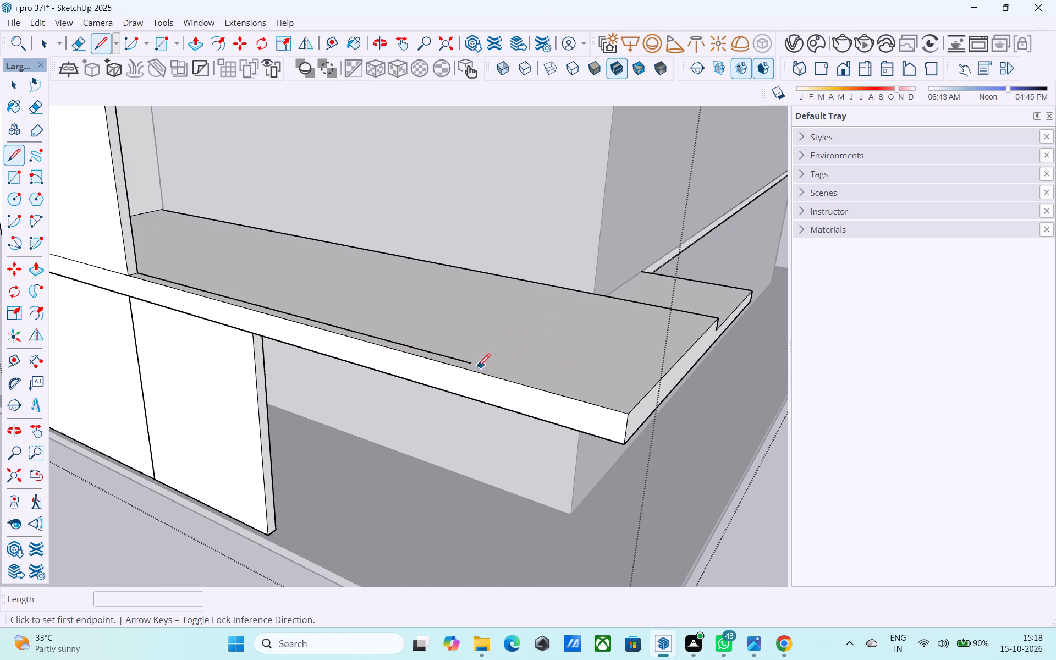
click(471, 364)
click(631, 405)
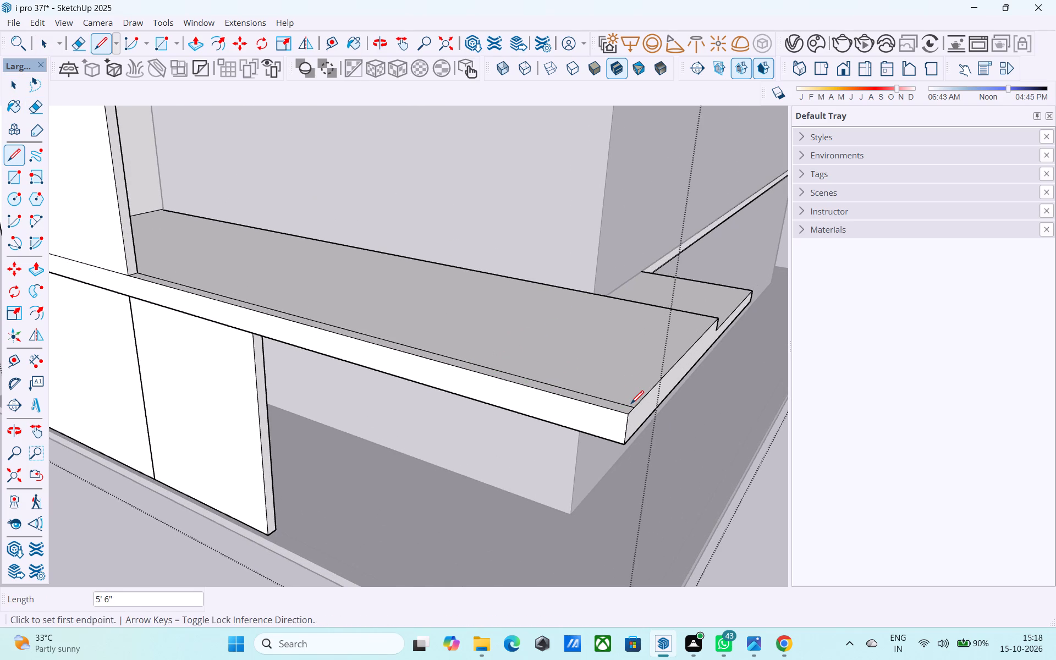
key(space)
Examine the projecting first-floor slab and the open ground-floor corner beneath it from several sides.
scroll(628, 404, down, 3)
middle_drag(628, 404, 589, 362)
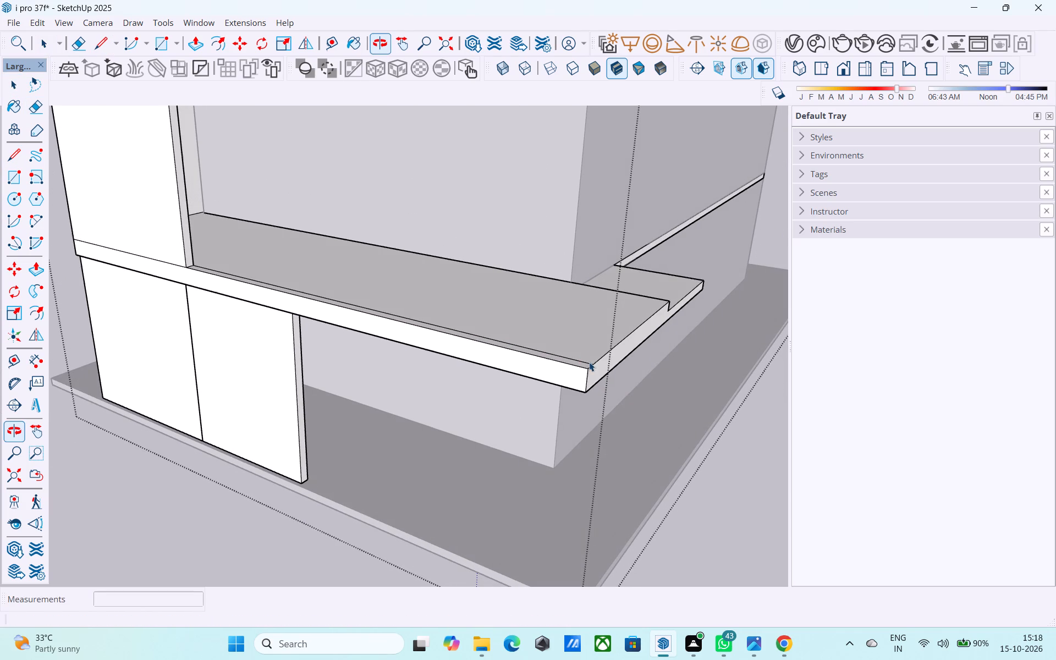
middle_drag(587, 362, 609, 302)
scroll(698, 497, up, 1)
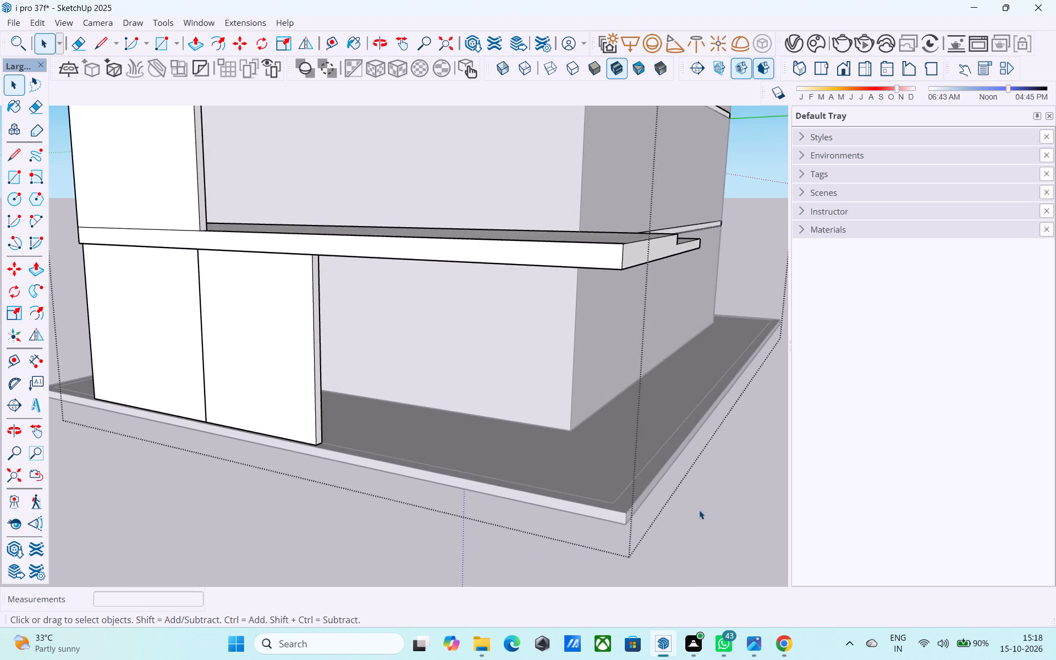
scroll(670, 496, down, 4)
middle_drag(670, 496, 743, 468)
scroll(735, 471, down, 2)
shift+middle_drag(736, 471, 735, 474)
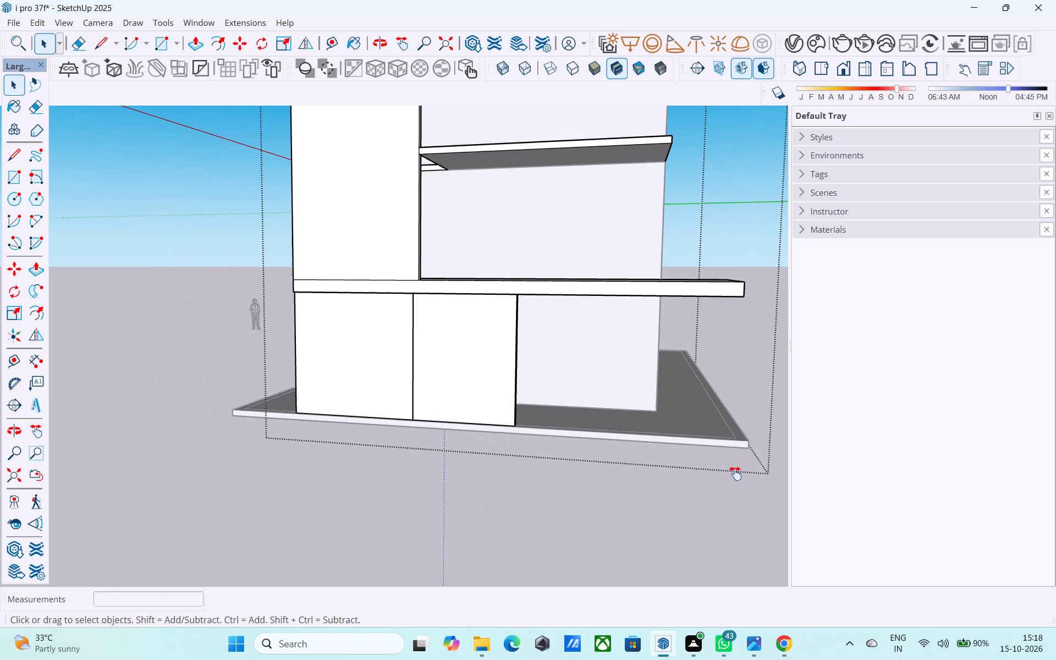
shift+middle_drag(735, 474, 722, 550)
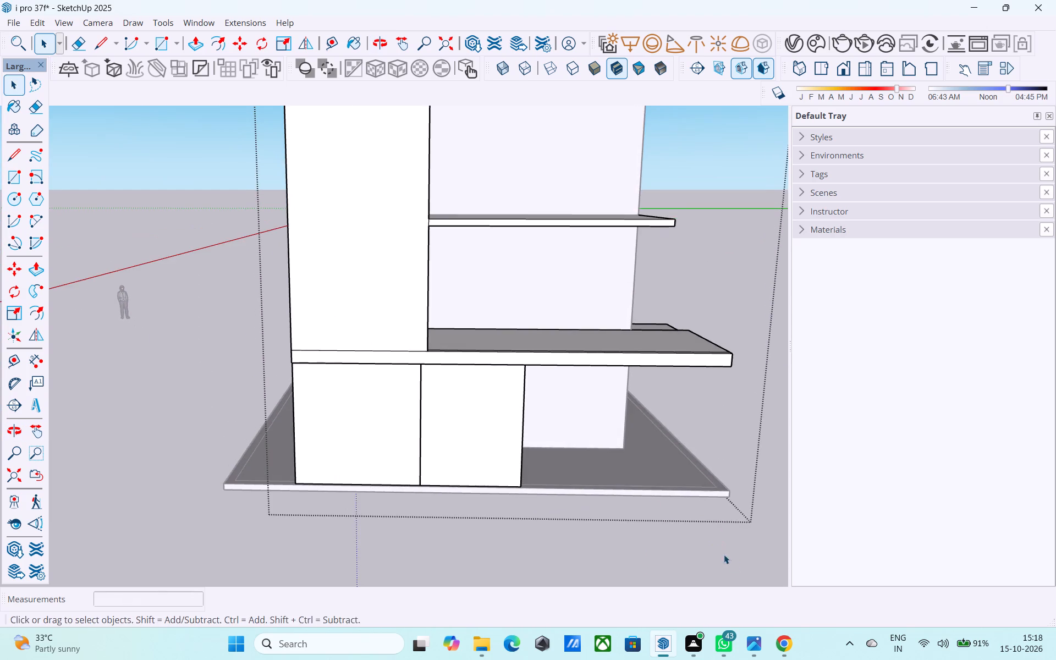
middle_drag(632, 475, 566, 514)
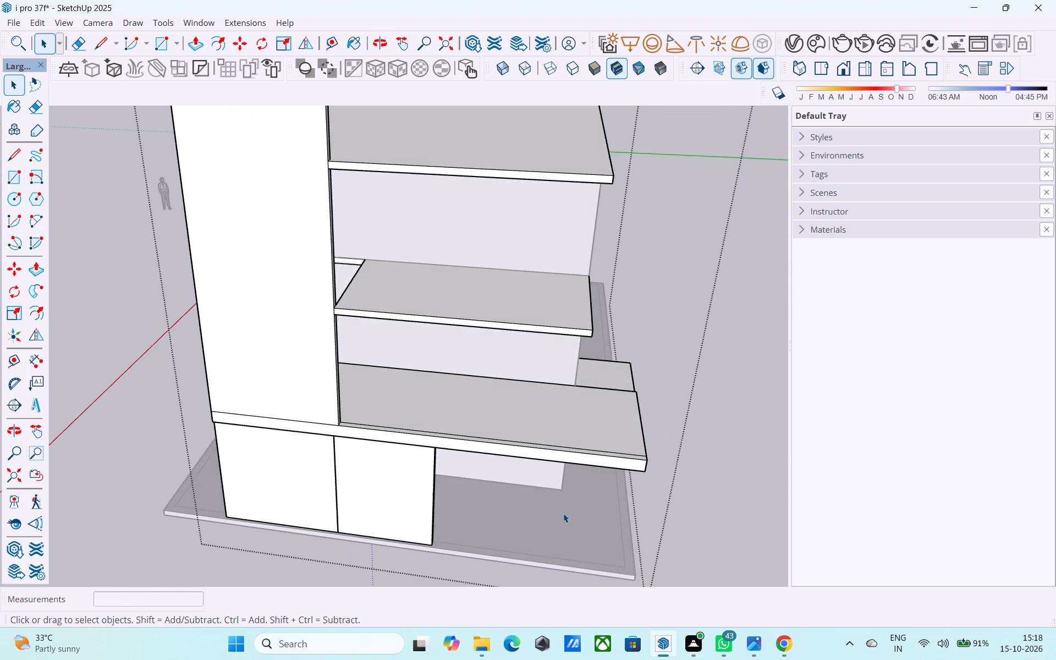
scroll(563, 513, down, 3)
shift+middle_drag(625, 454, 366, 376)
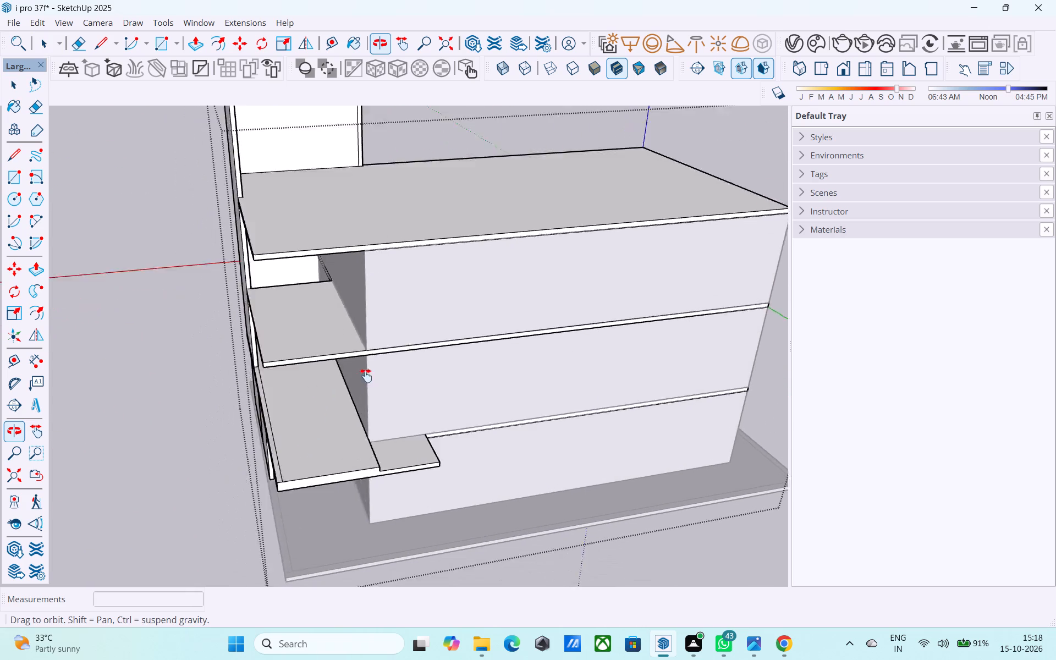
shift+middle_drag(366, 376, 548, 280)
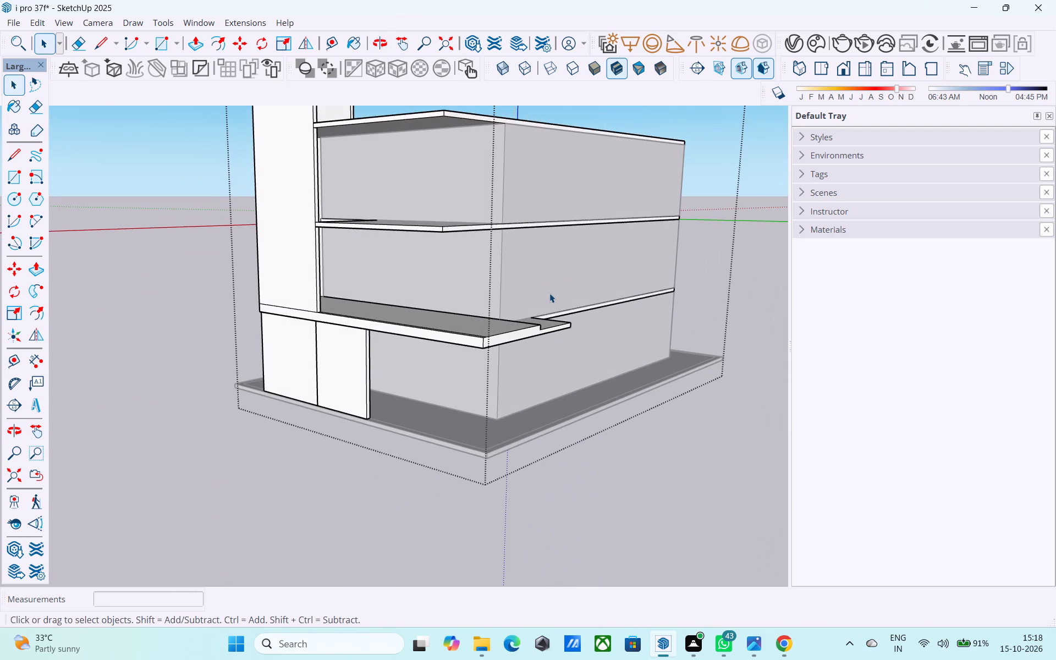
shift+middle_drag(534, 349, 448, 372)
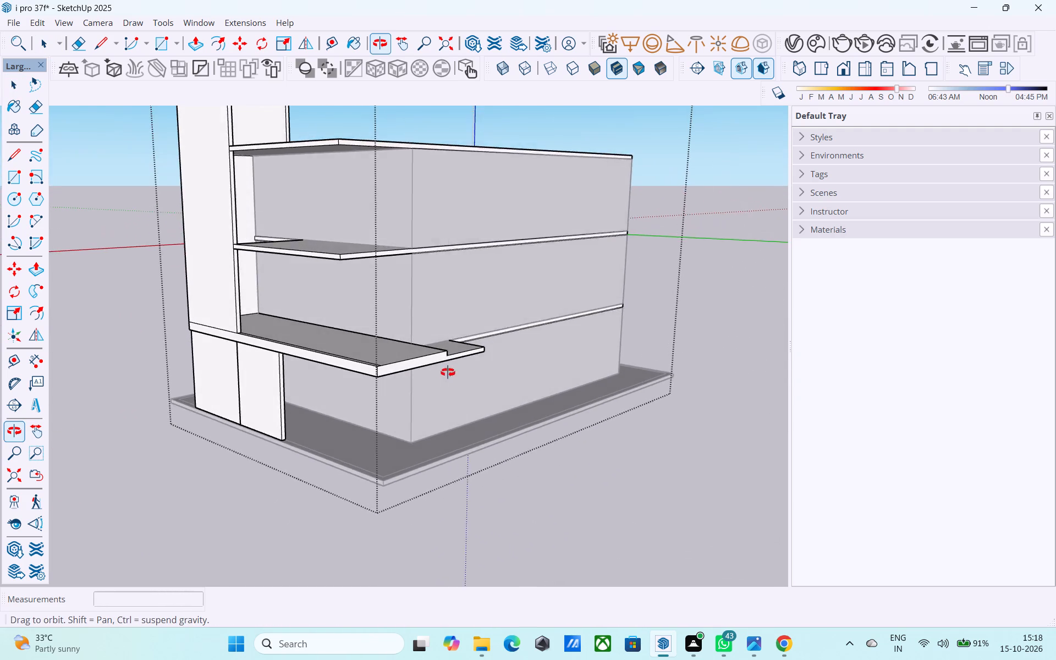
Draw a 1' by 1' square on the underside of the first-floor slab at its outer front corner.
shift+middle_drag(448, 372, 533, 250)
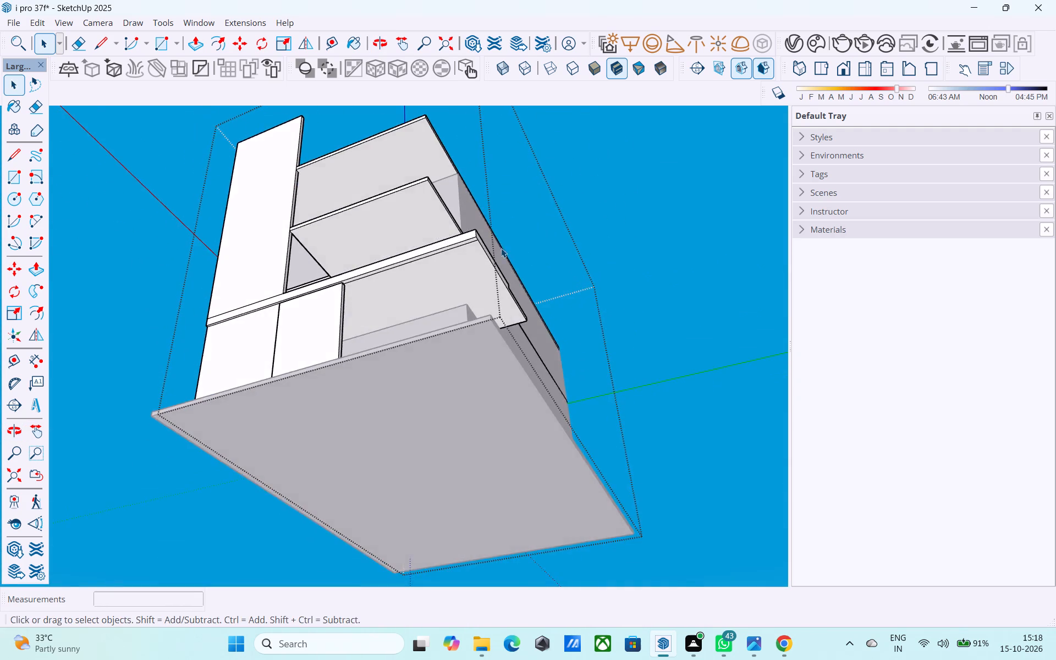
scroll(495, 249, up, 8)
key(r)
key(space)
double_click(461, 250)
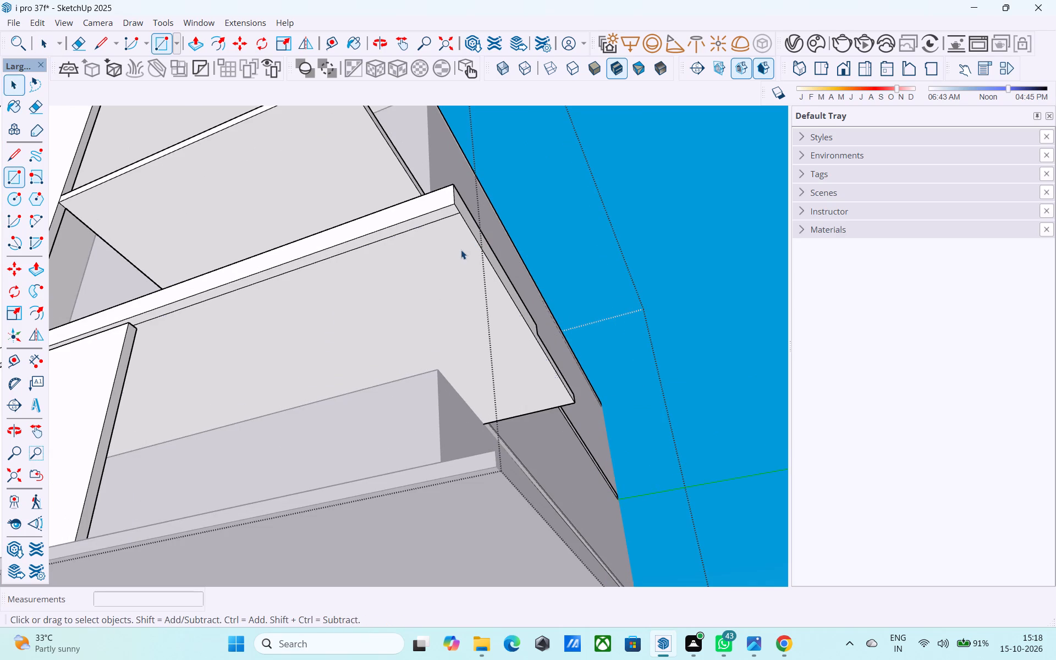
click(457, 233)
key(r)
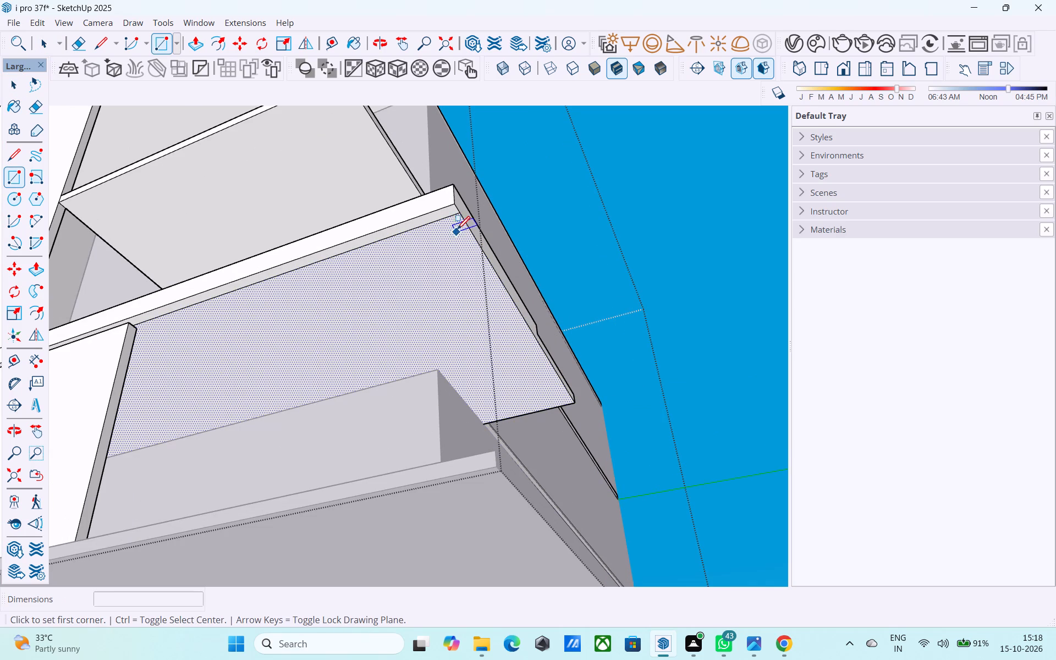
click(461, 213)
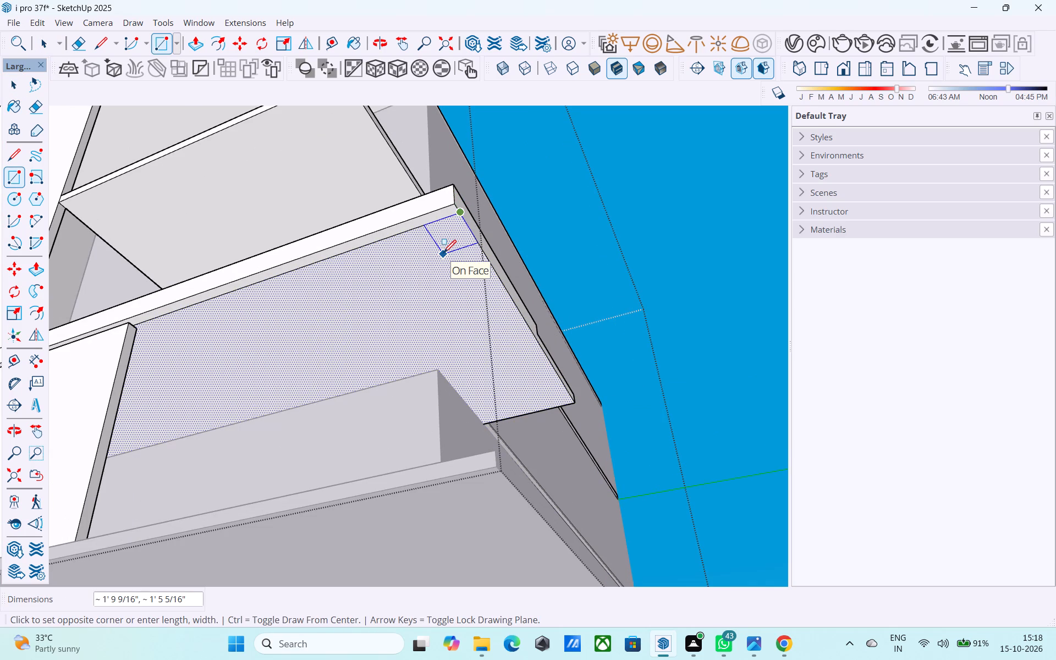
text(1',1')
key(Return)
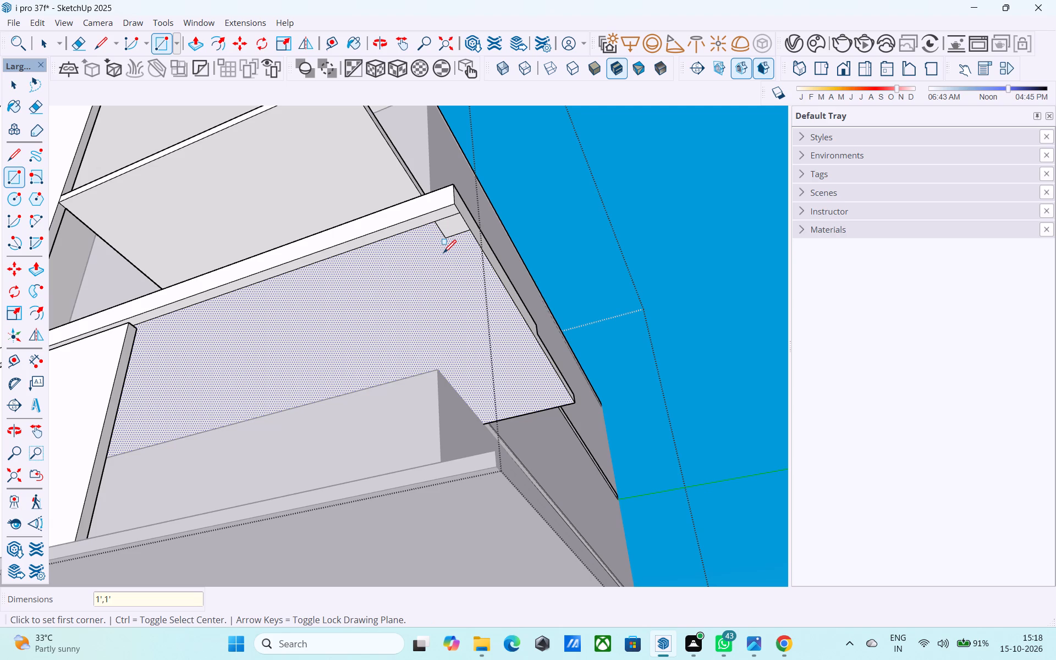
Push/Pull the 1' square down 10' to the base slab to form a corner column.
key(space)
click(462, 221)
click(448, 224)
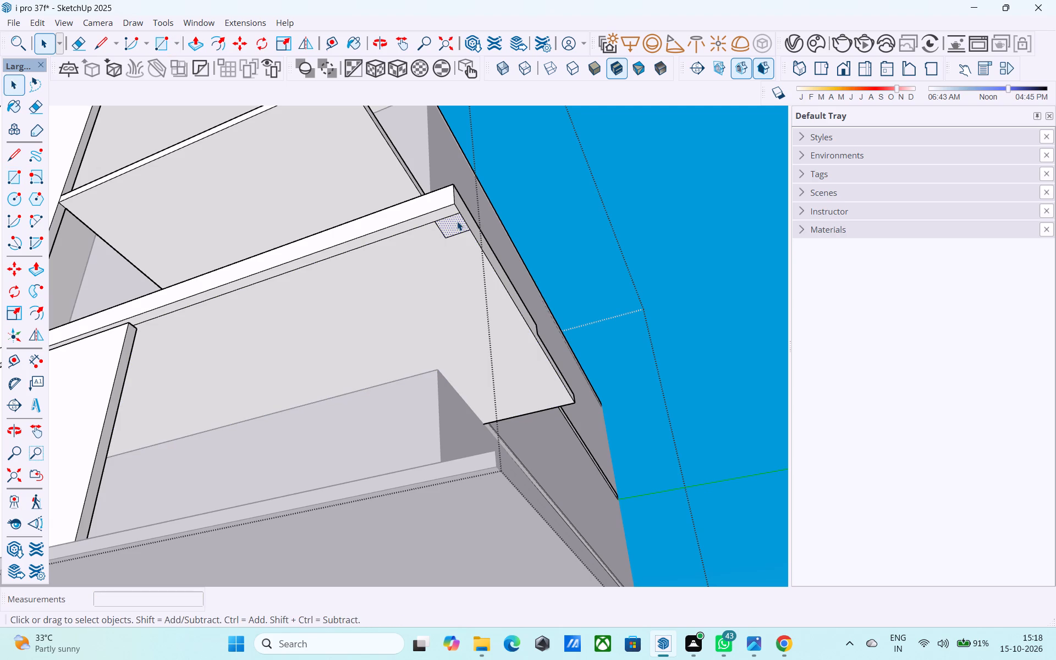
key(p)
click(458, 221)
scroll(468, 264, down, 4)
middle_drag(461, 294, 613, 577)
click(479, 499)
Inspect the new corner column and where it meets the first-floor slab and the base.
middle_drag(493, 494, 280, 419)
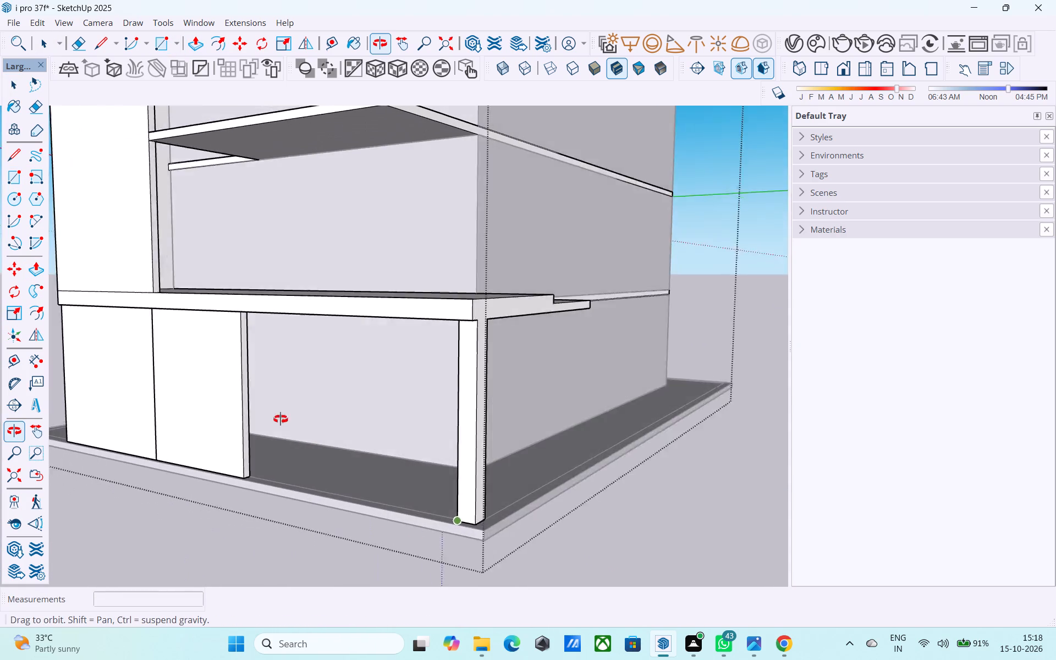
middle_drag(280, 419, 275, 422)
scroll(298, 418, down, 3)
shift+middle_drag(298, 417, 310, 481)
scroll(310, 481, up, 7)
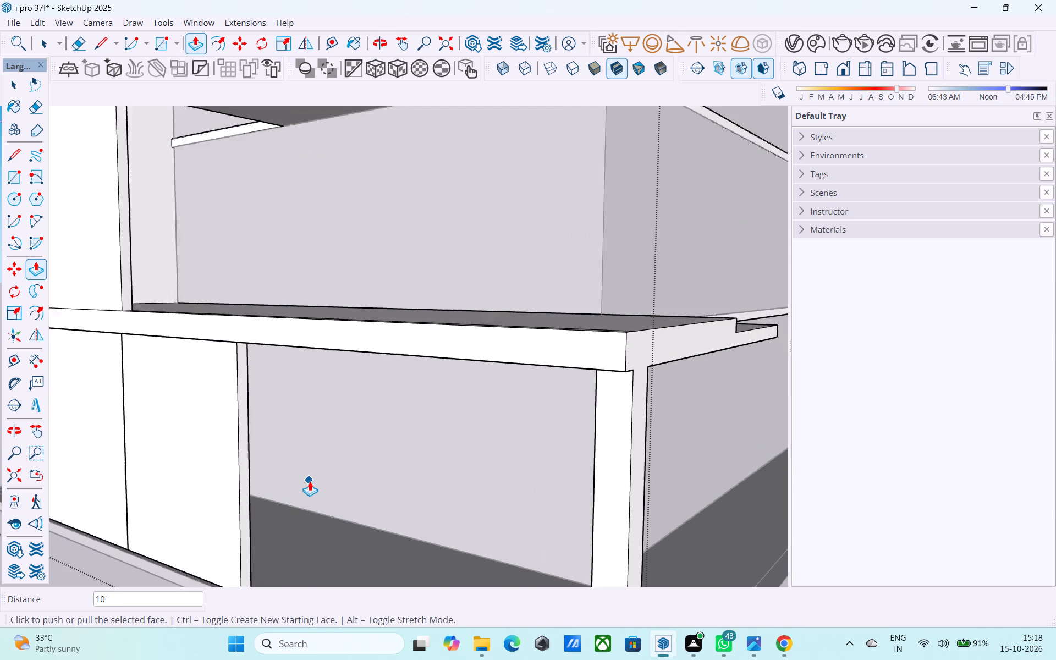
scroll(310, 481, up, 1)
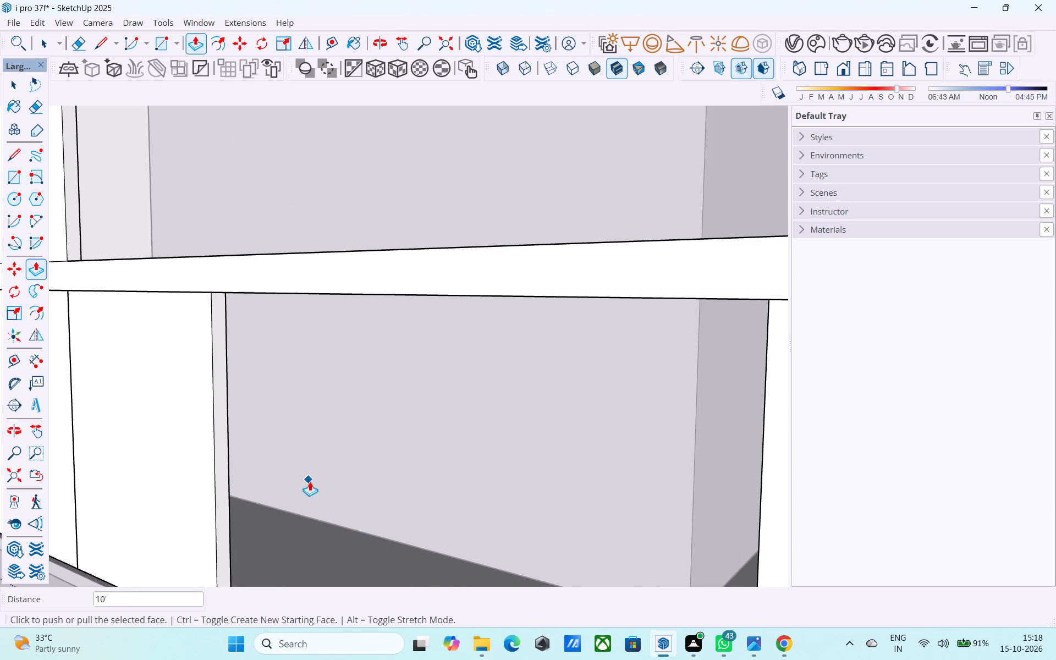
scroll(310, 481, down, 14)
middle_drag(315, 469, 397, 447)
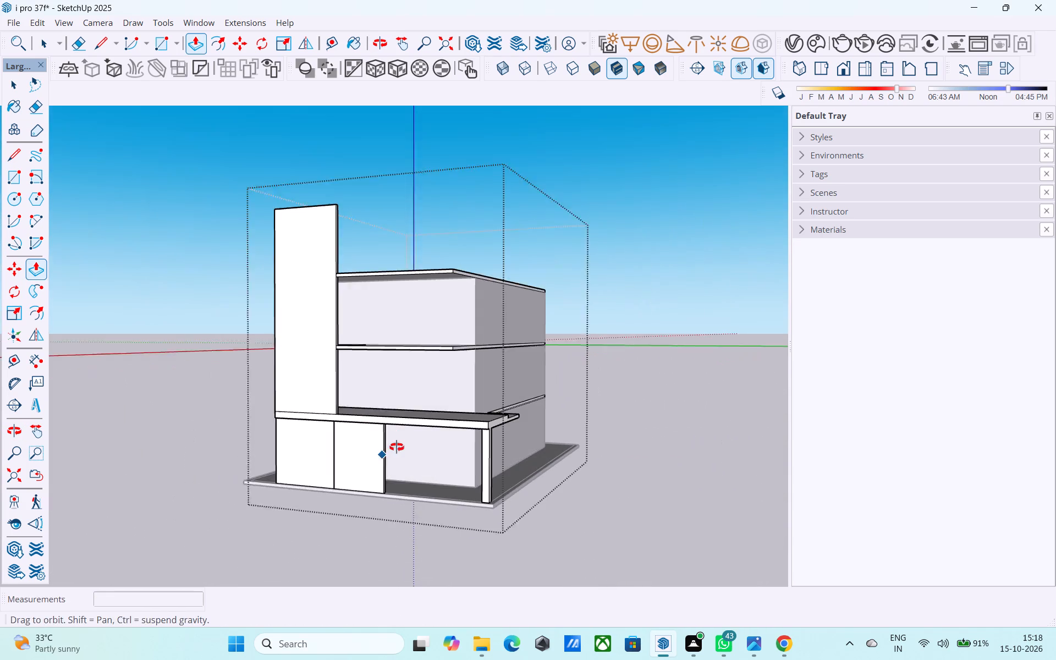
middle_drag(397, 447, 397, 446)
Close the building group and save the model.
key(space)
click(597, 433)
middle_drag(461, 387, 547, 437)
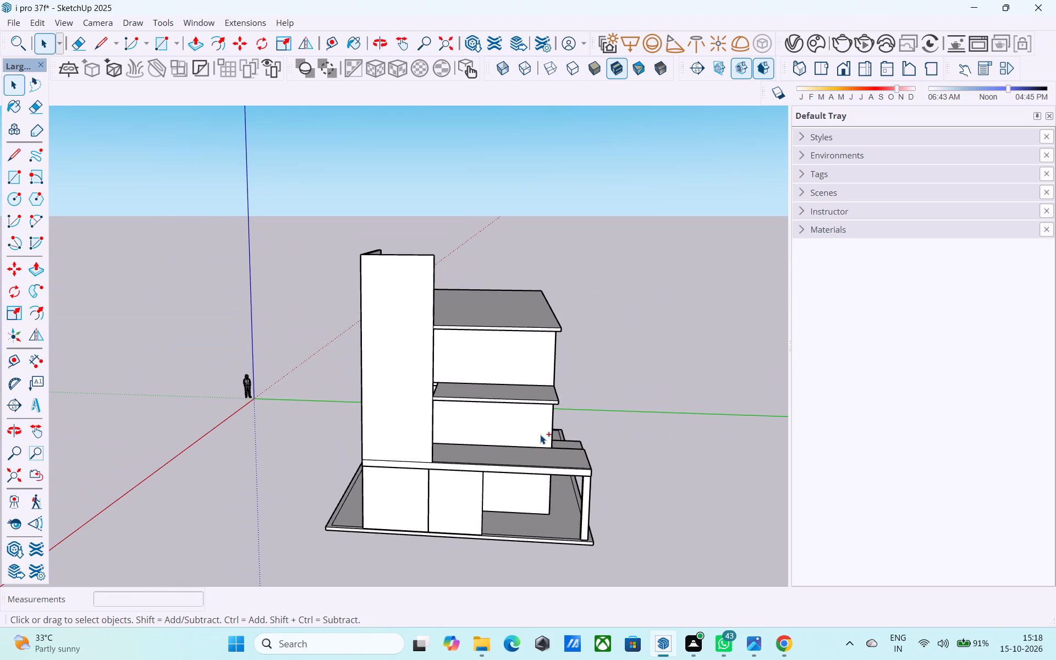
key(ctrl+s)
Review the whole building massing from the front, side and low viewpoints.
middle_drag(539, 432, 168, 426)
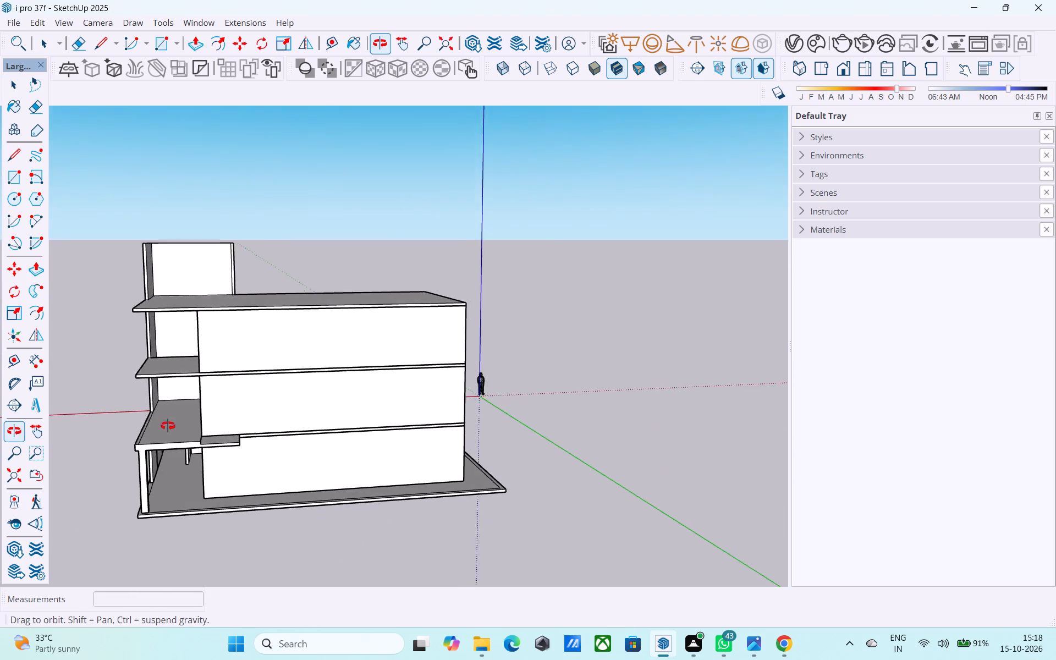
middle_drag(168, 426, 533, 436)
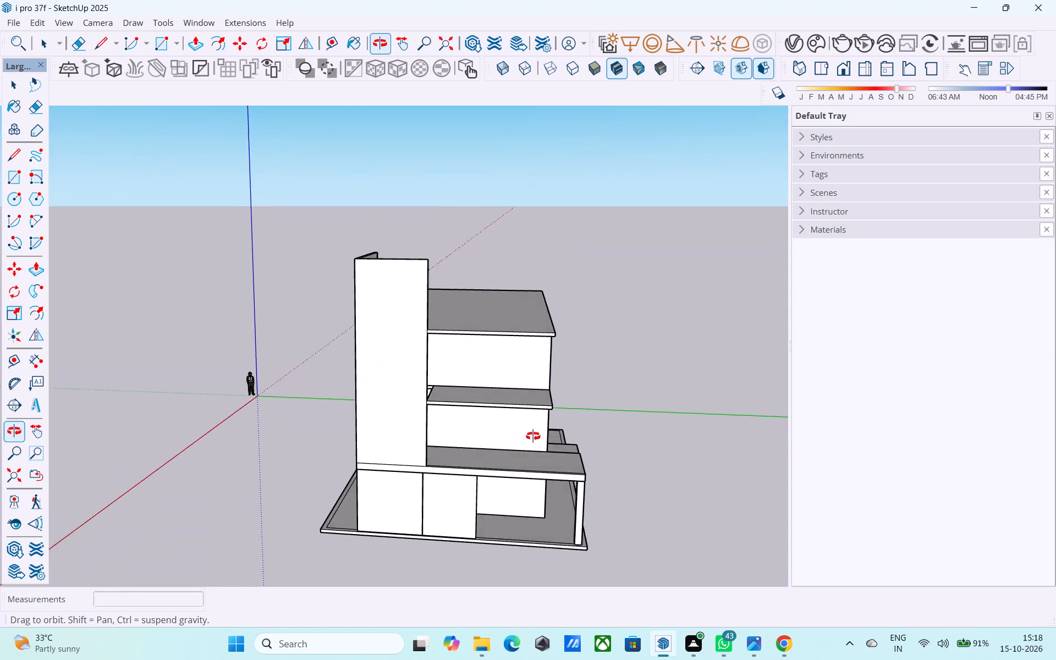
middle_drag(533, 436, 446, 431)
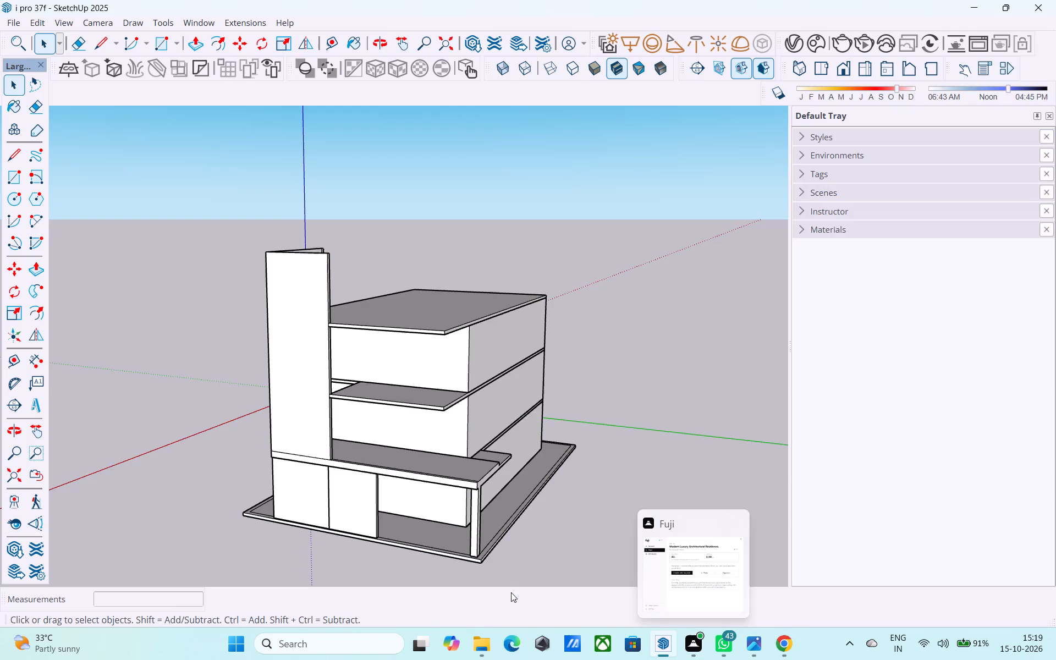
middle_drag(484, 540, 522, 458)
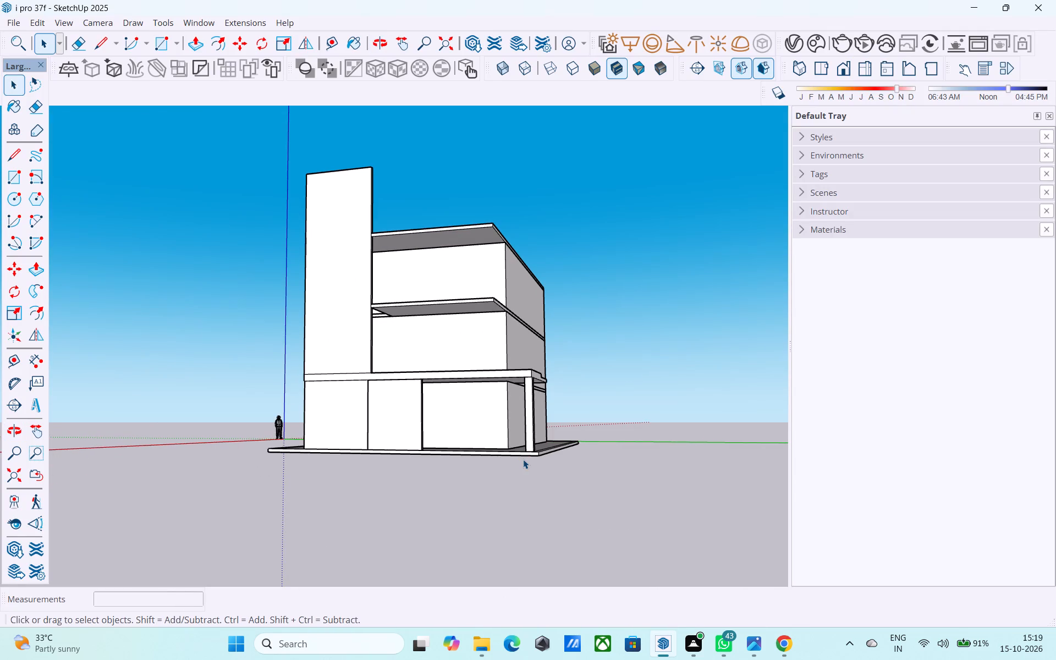
middle_drag(523, 459, 524, 501)
middle_drag(587, 372, 597, 407)
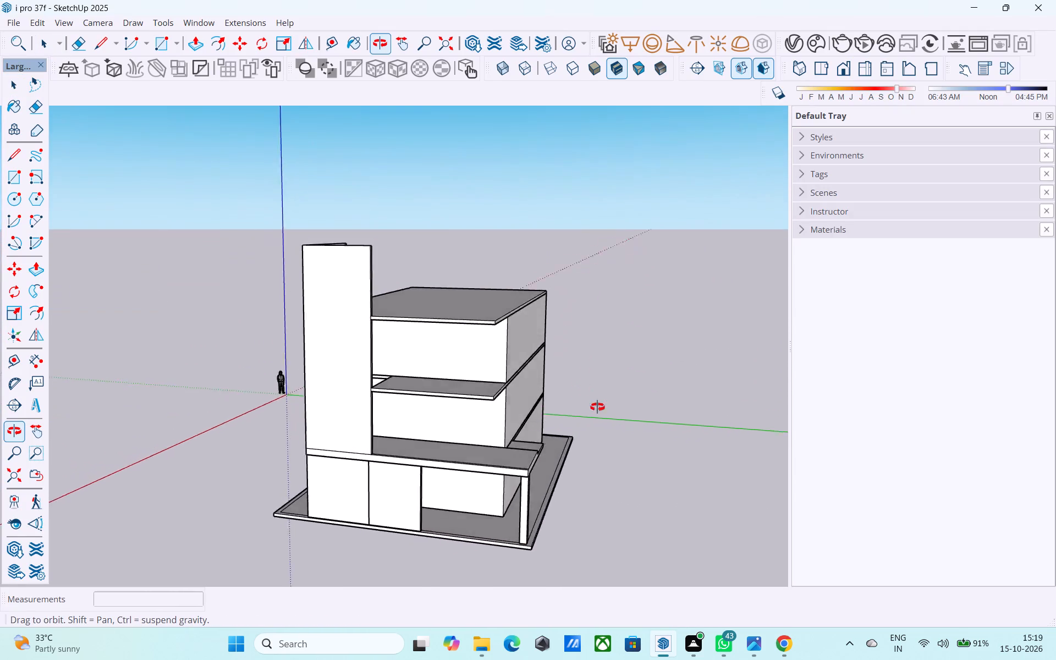
middle_drag(597, 407, 690, 345)
Save the model again.
key(ctrl+s)
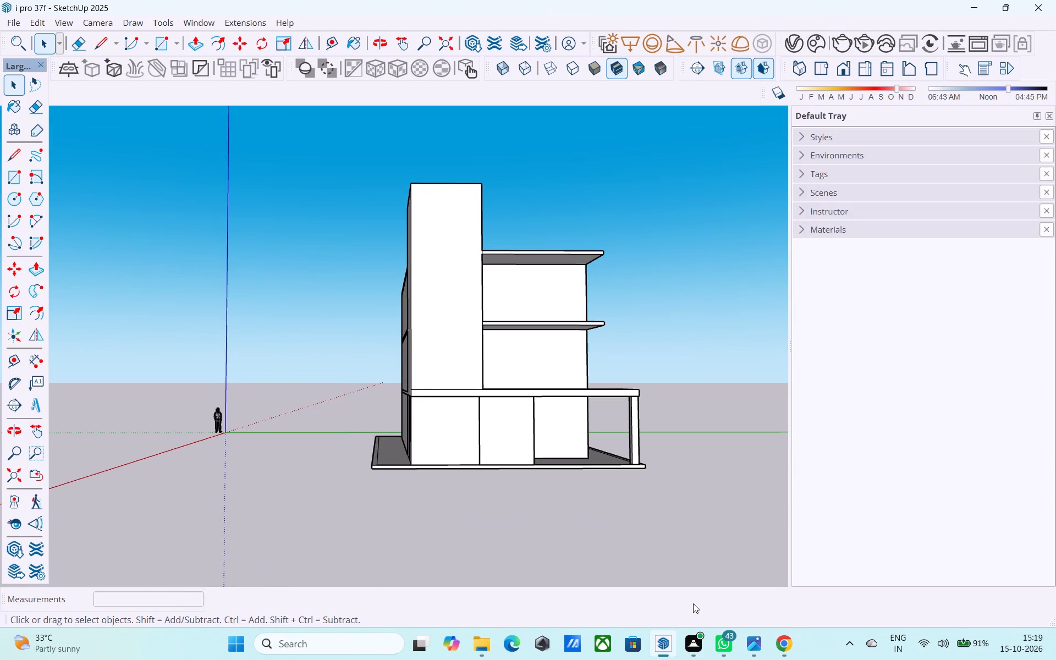
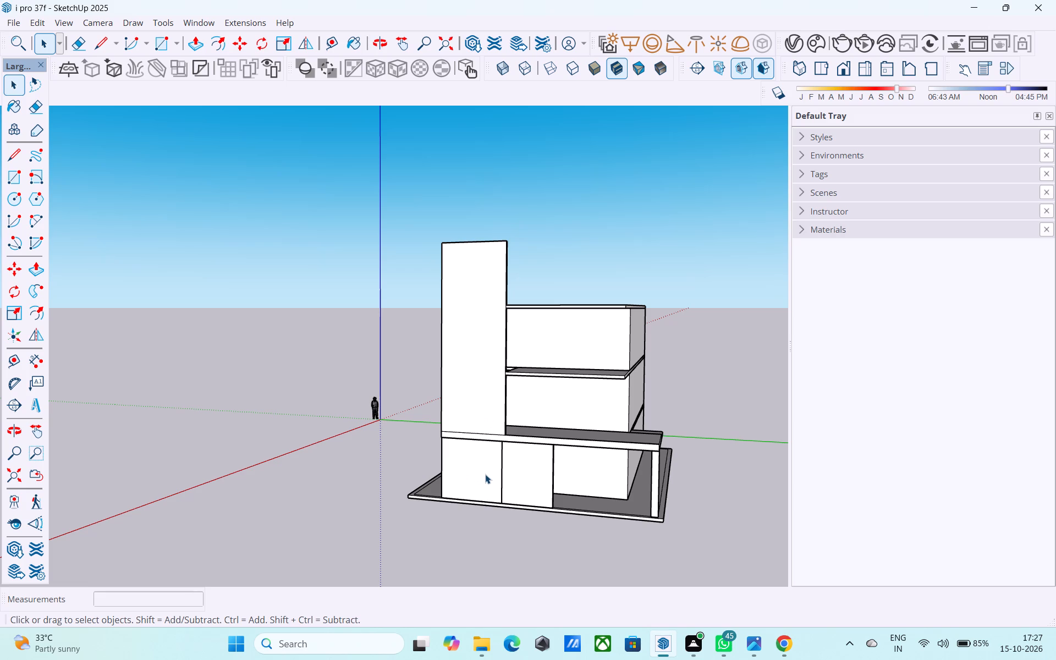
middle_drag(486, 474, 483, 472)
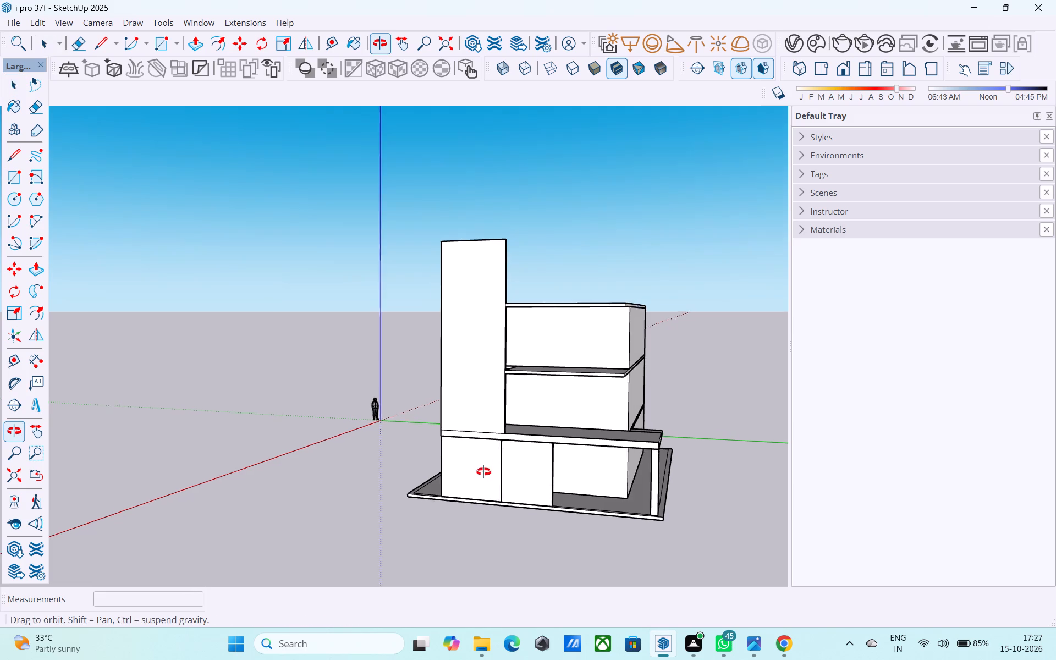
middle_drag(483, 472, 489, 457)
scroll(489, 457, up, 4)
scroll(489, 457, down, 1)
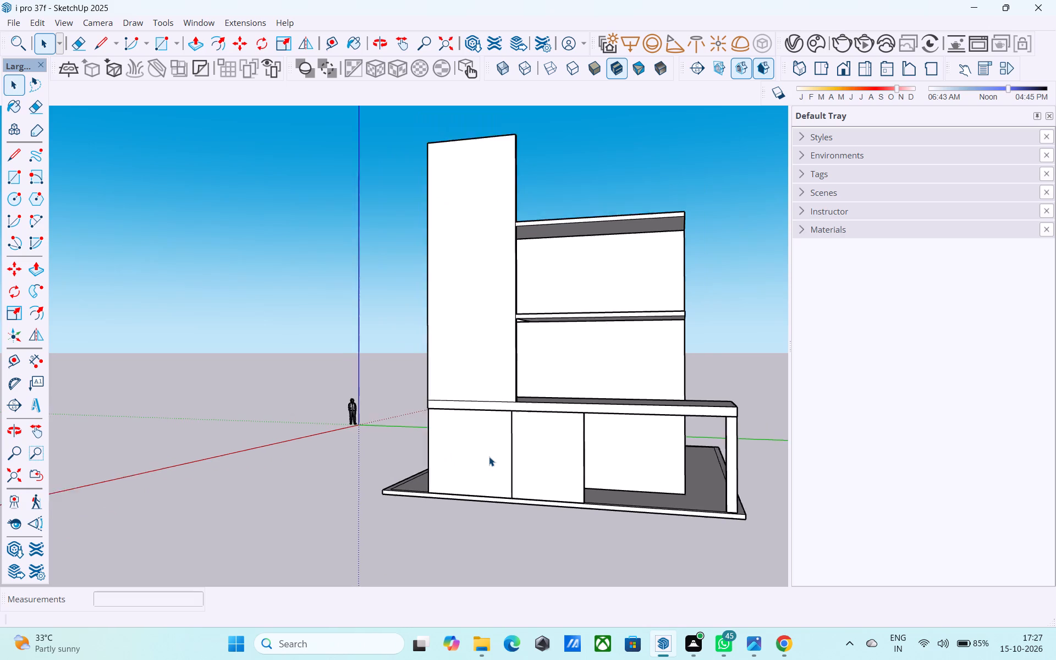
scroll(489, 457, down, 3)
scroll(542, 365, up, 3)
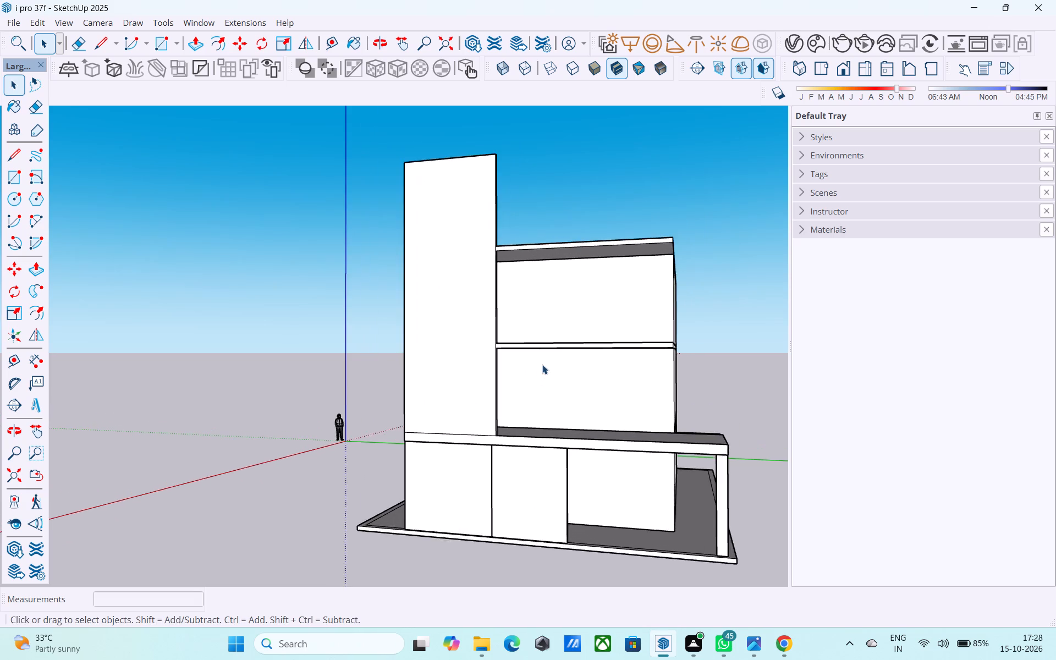
Move the top-storey wall block straight up about 1' 11 3/8", clear of the second-floor slab.
scroll(542, 365, up, 2)
middle_drag(621, 367, 452, 372)
middle_drag(438, 368, 455, 410)
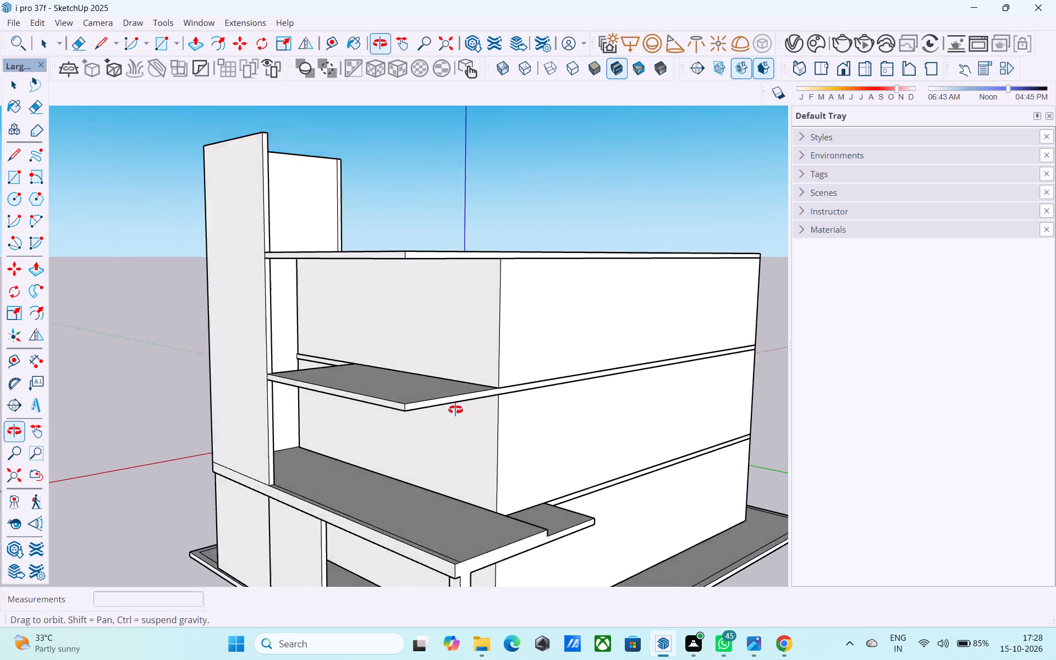
middle_drag(455, 410, 461, 425)
scroll(503, 389, up, 2)
click(495, 386)
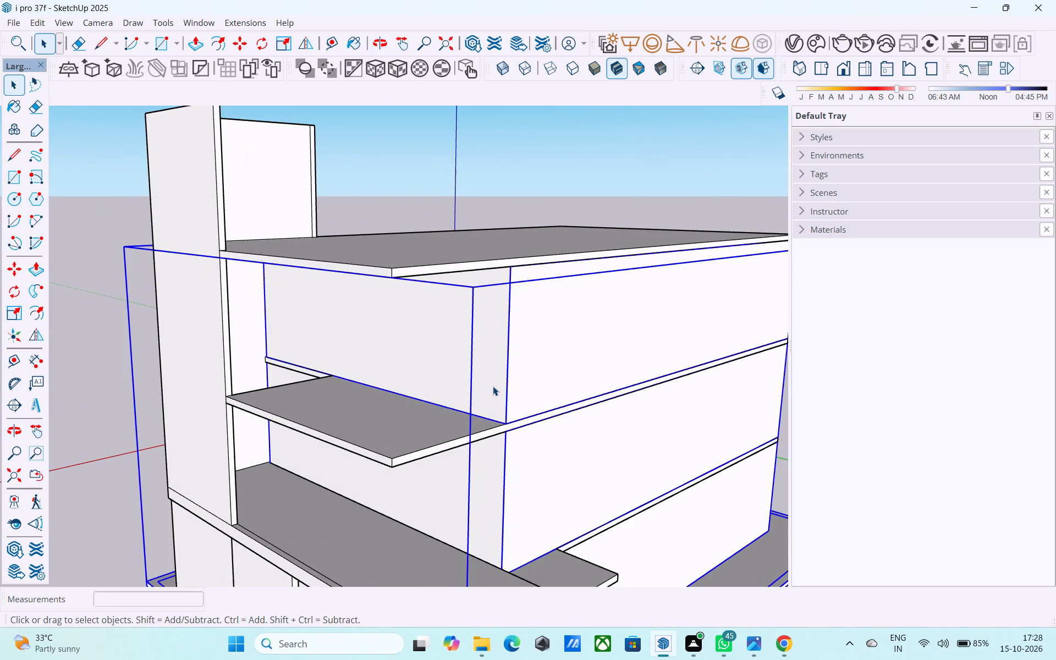
double_click(493, 385)
click(494, 385)
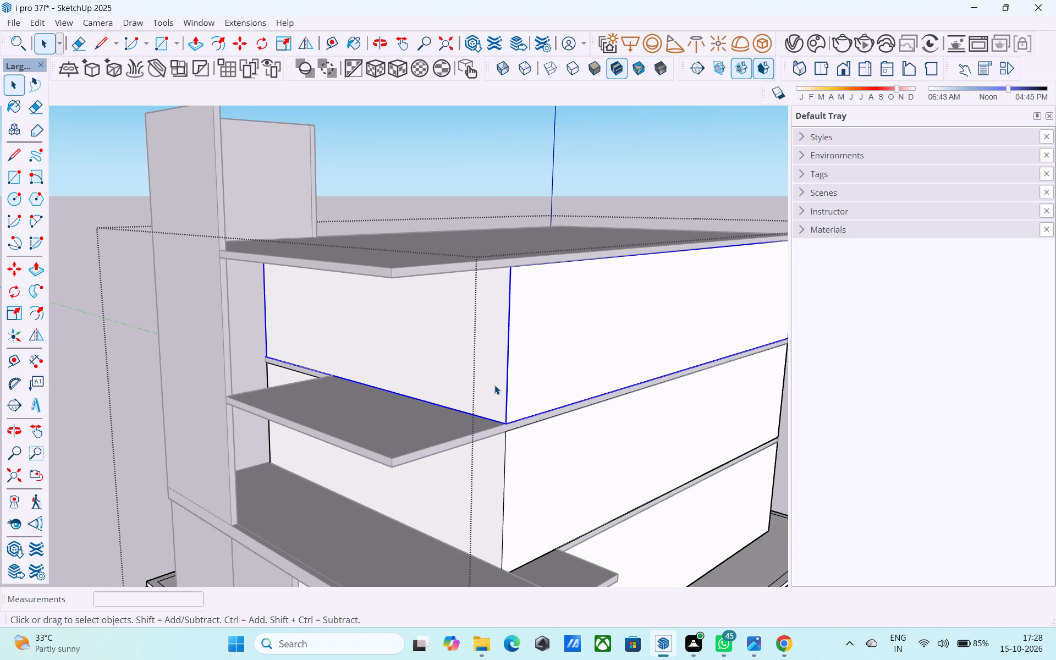
key(m)
click(503, 426)
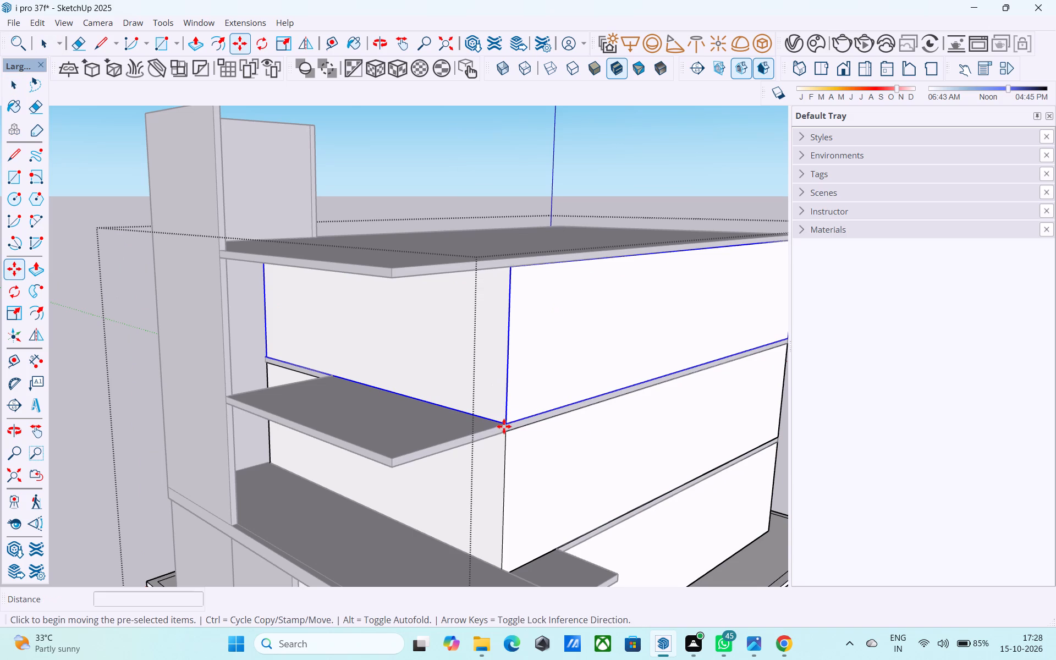
click(506, 394)
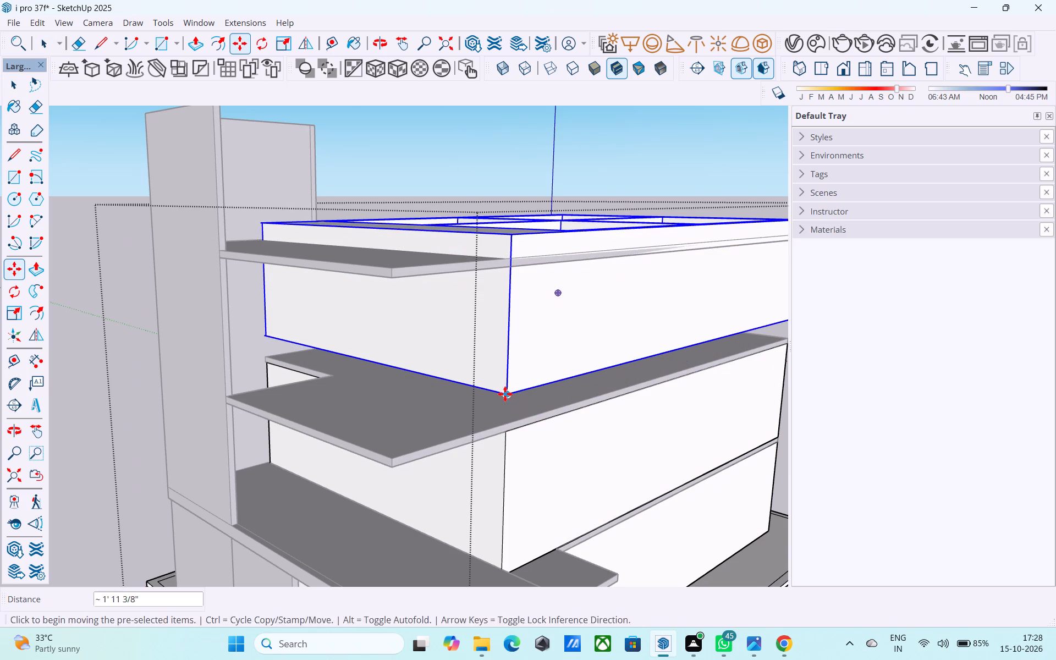
key(space)
Open the slab group and push/pull the top face of the second-floor slab upward by 6".
click(397, 417)
double_click(399, 430)
double_click(399, 430)
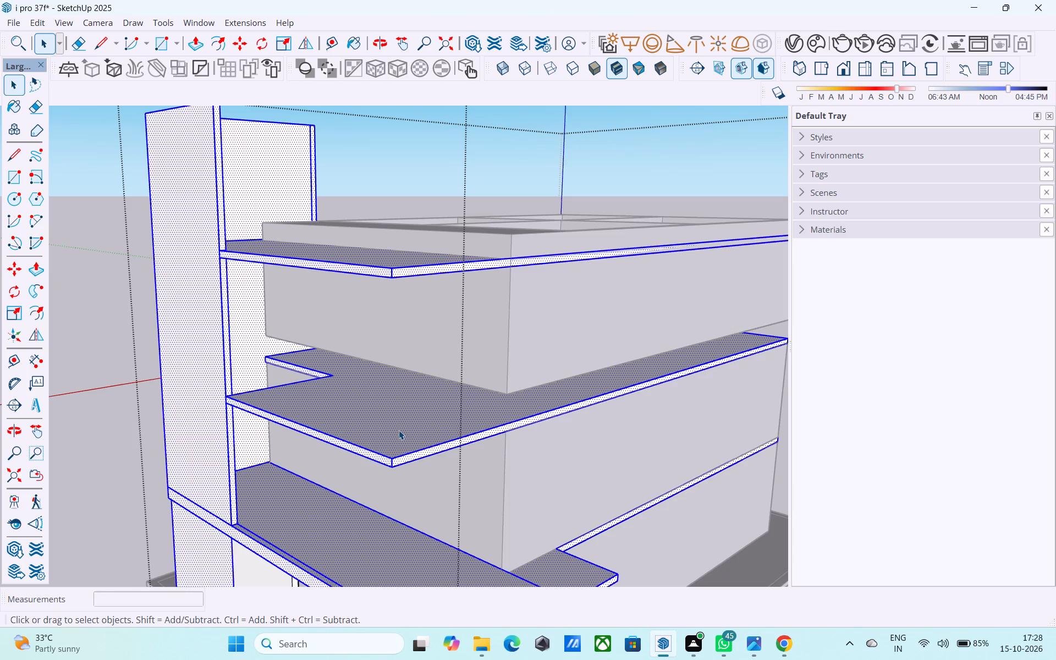
click(399, 430)
click(398, 425)
click(397, 425)
click(397, 425)
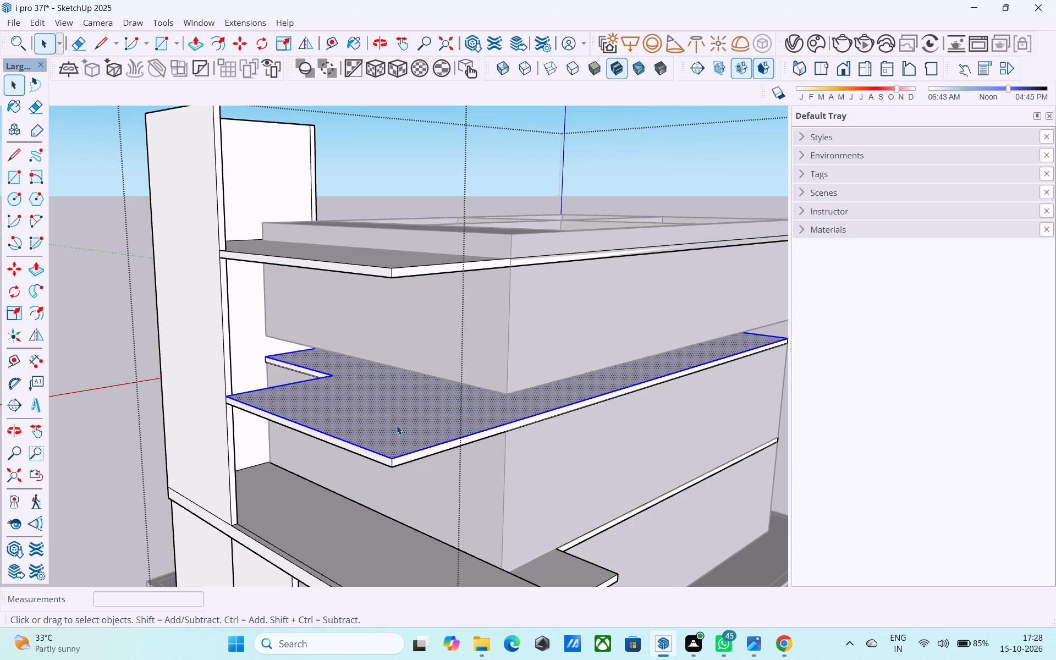
key(p)
click(397, 425)
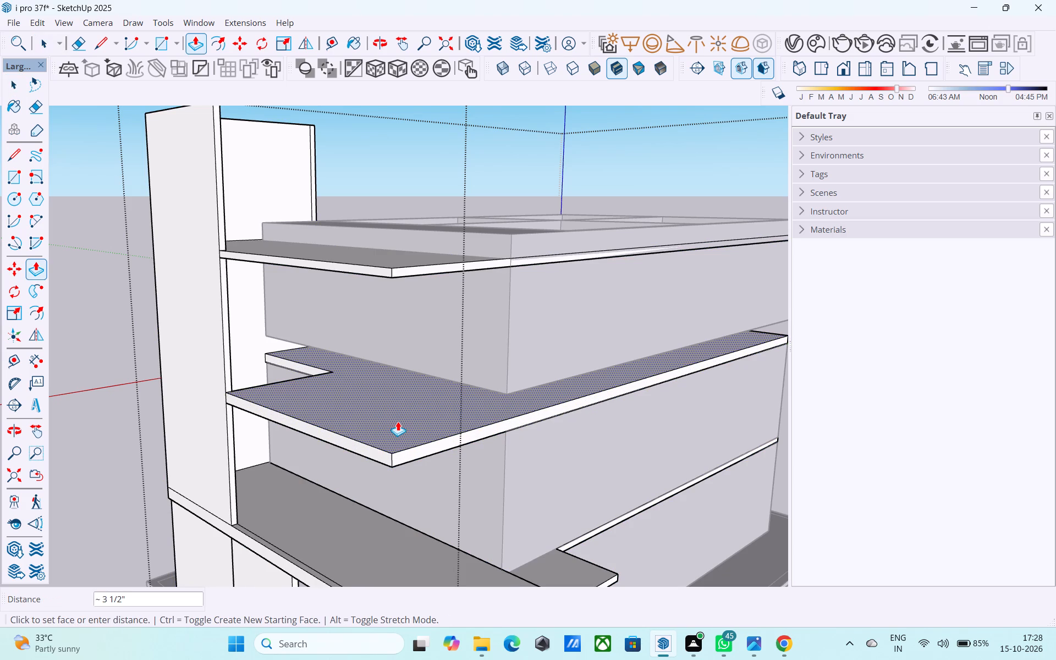
key(6)
key(shift+quotedbl)
key(Return)
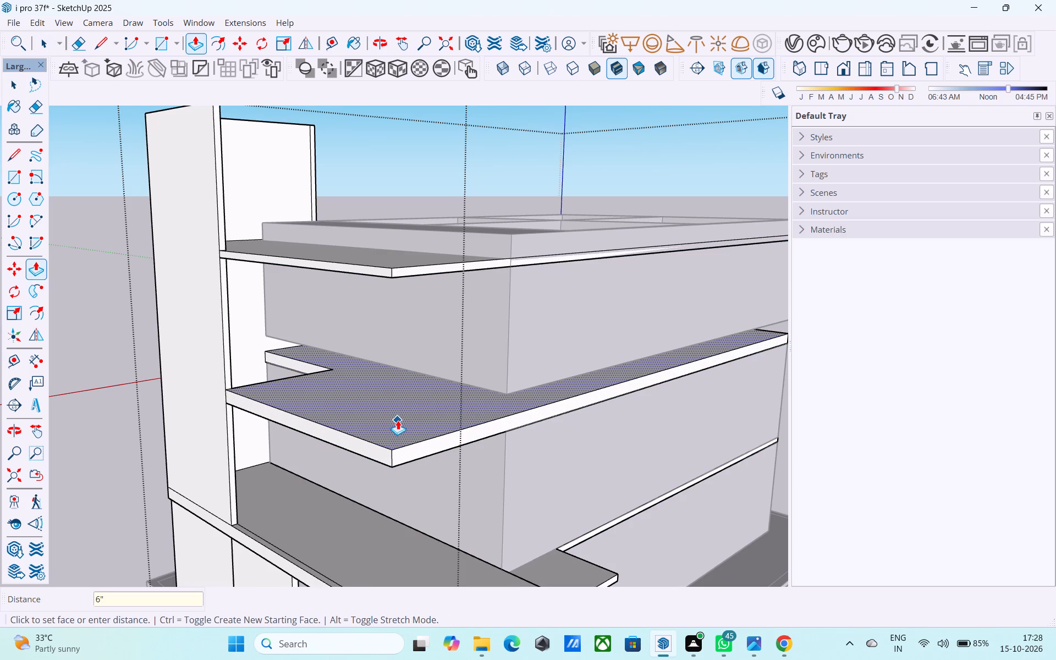
key(space)
Reopen the wall group and lower the top-storey wall block about 1' 5 3/8" onto the second-floor slab's top face.
scroll(398, 420, down, 6)
middle_drag(584, 440, 545, 424)
double_click(626, 321)
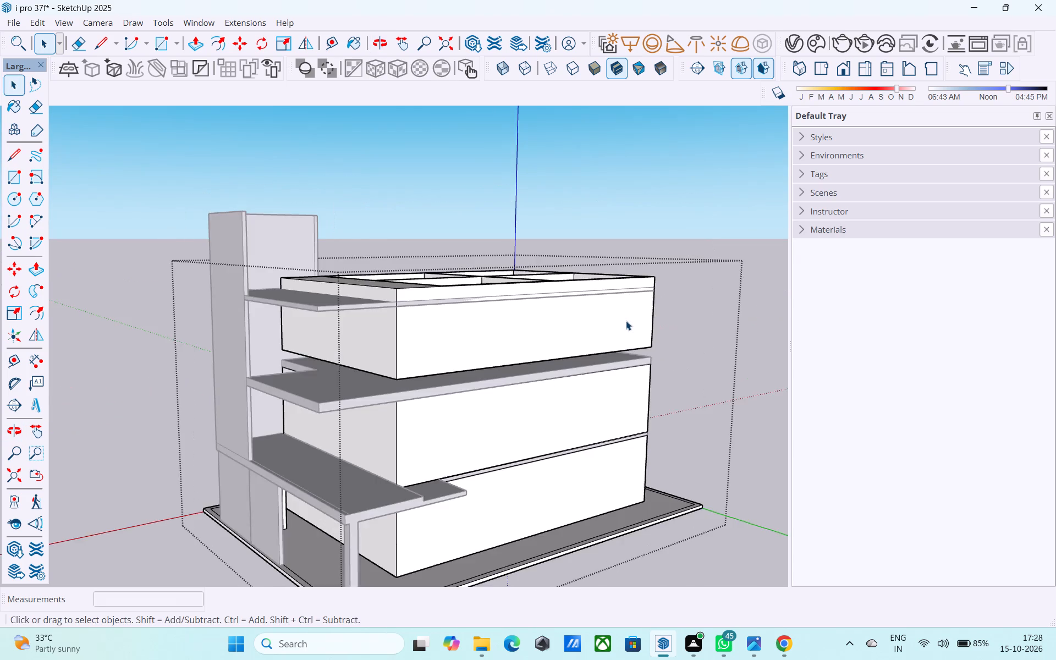
scroll(625, 323, up, 2)
click(626, 323)
key(m)
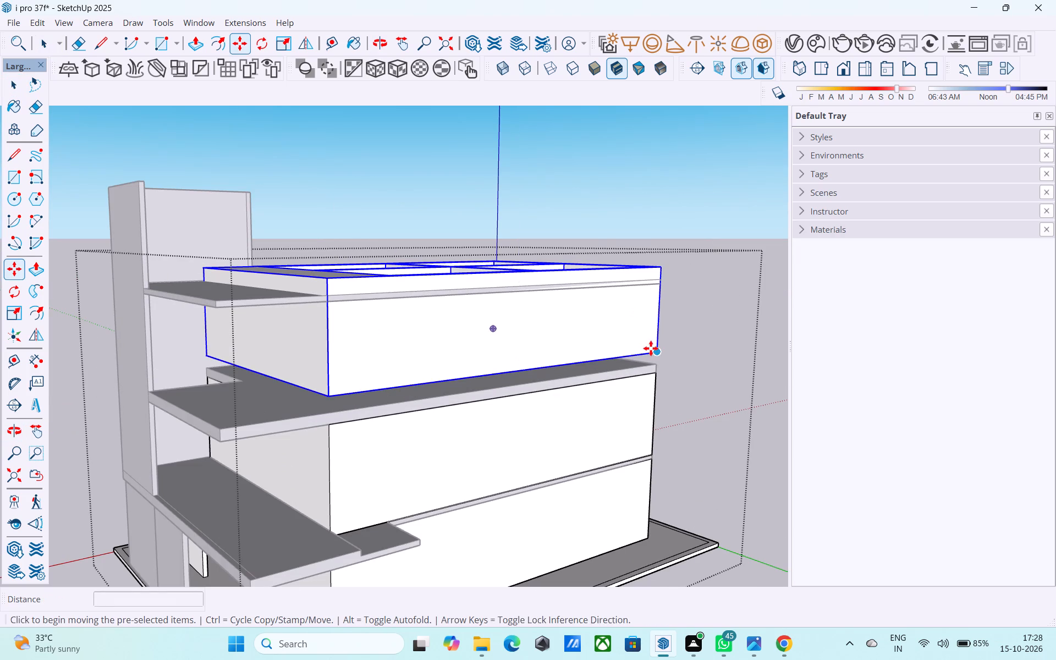
click(654, 348)
click(658, 363)
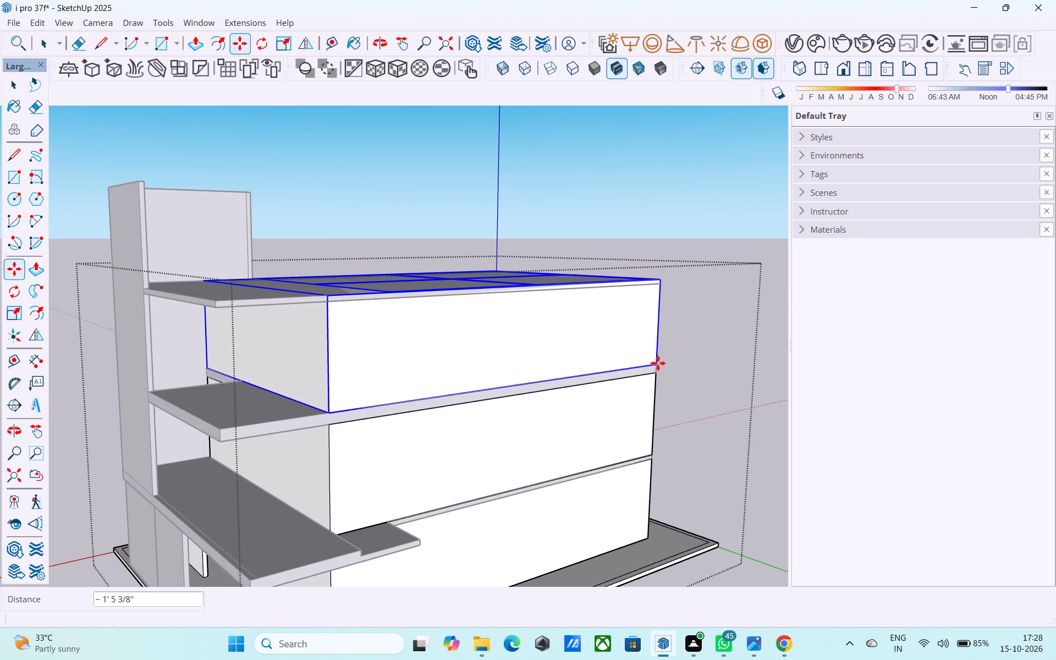
key(space)
click(666, 372)
Examine the thickened second-floor slab, the walls resting on it and the first-floor slab from front, side, low and high viewpoints.
middle_drag(372, 398, 498, 400)
scroll(490, 398, up, 1)
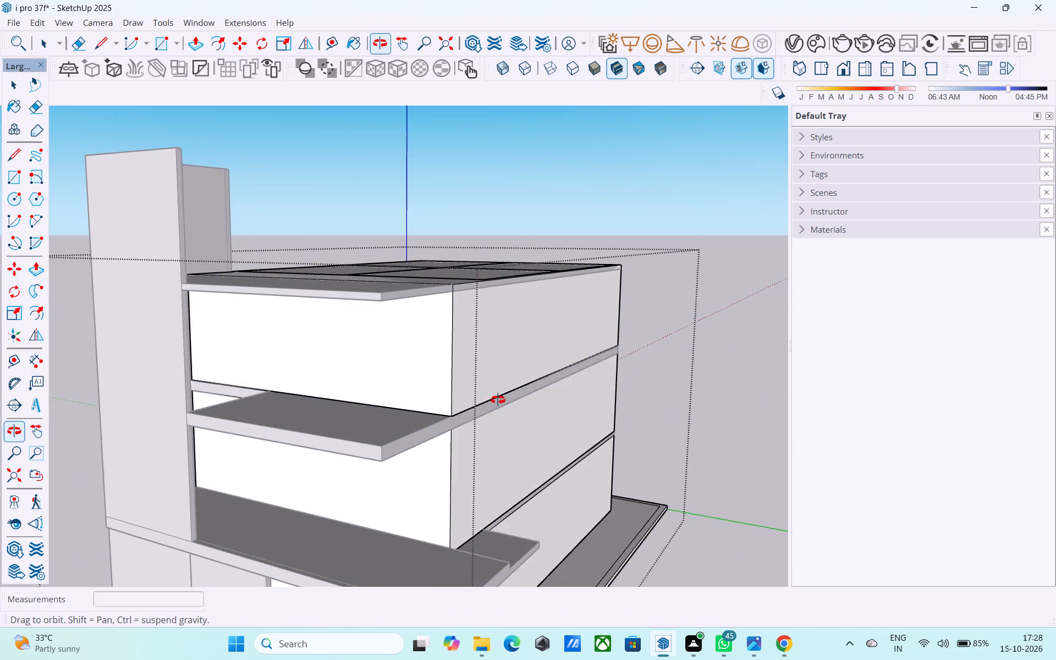
middle_drag(498, 400, 541, 400)
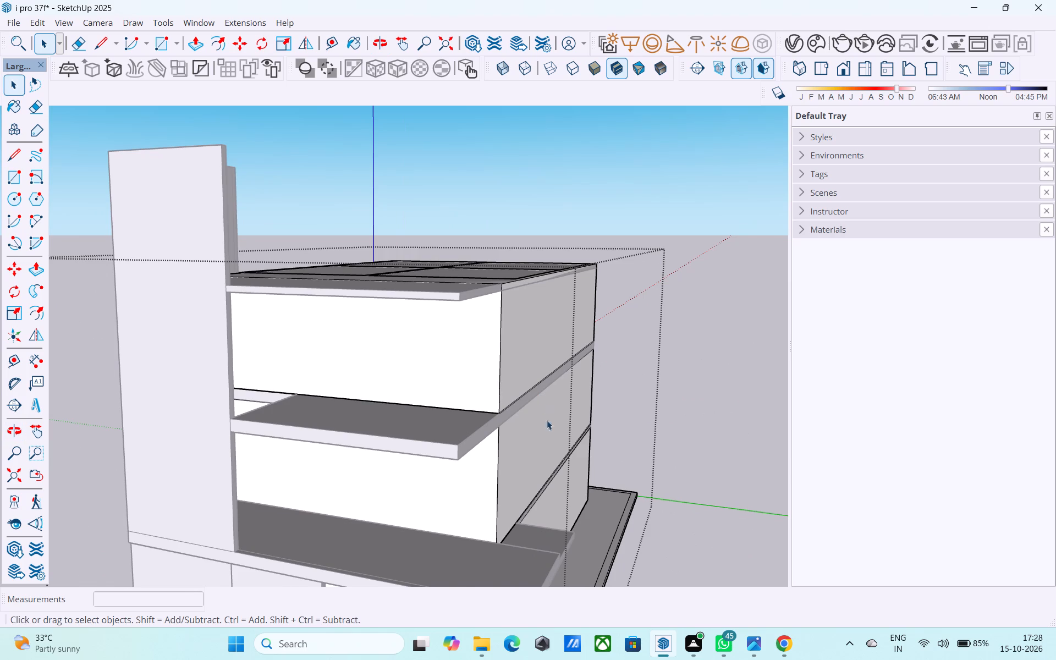
scroll(548, 425, down, 3)
middle_drag(375, 442, 431, 396)
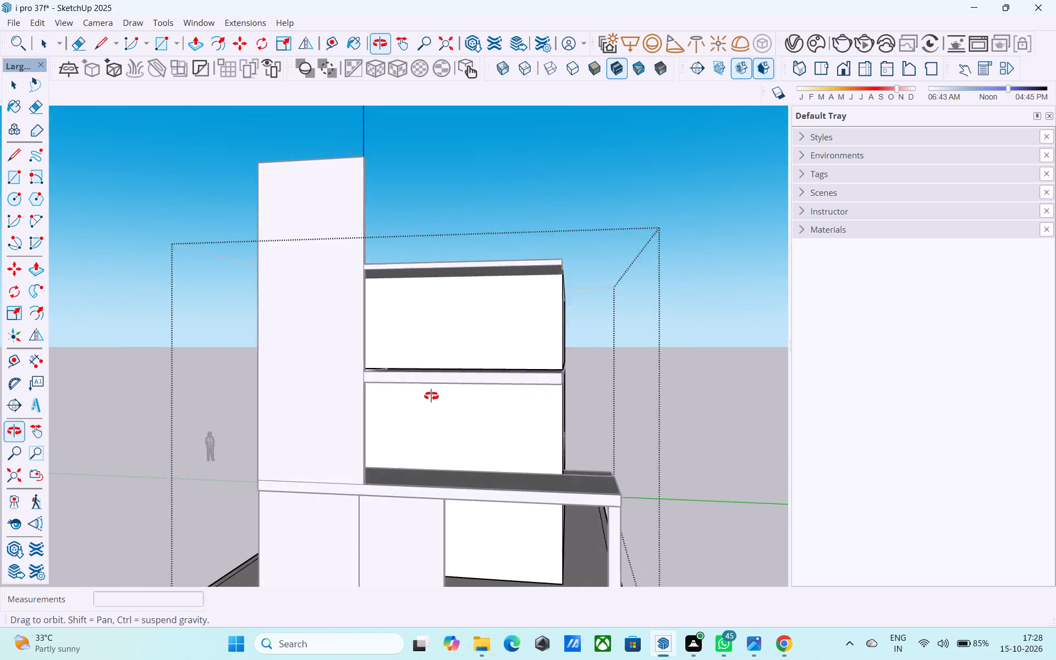
middle_drag(431, 396, 427, 393)
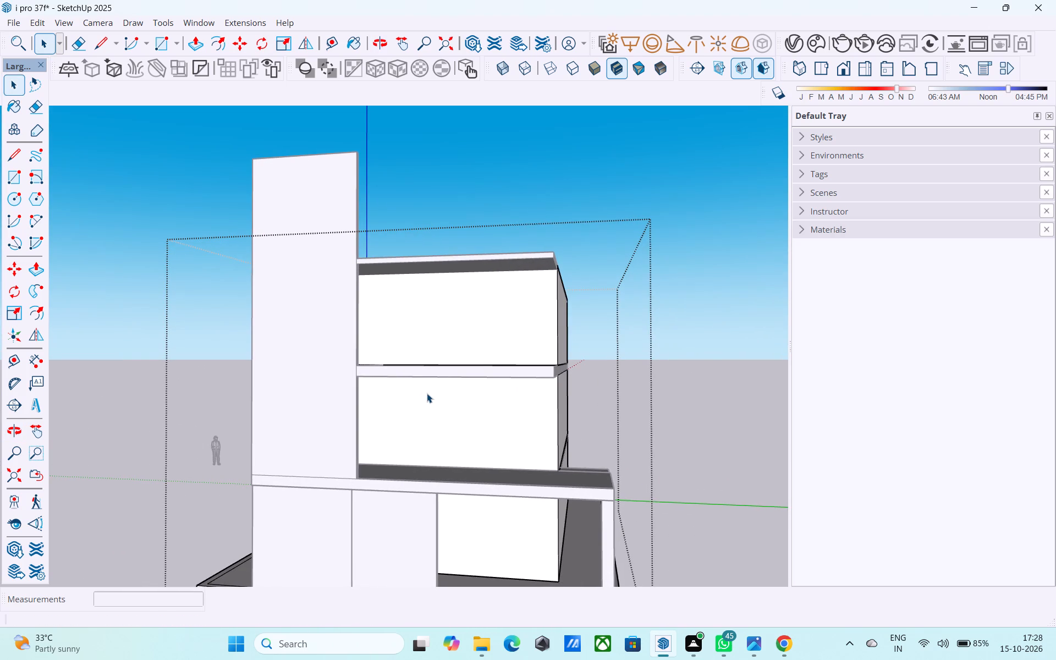
middle_drag(427, 393, 389, 369)
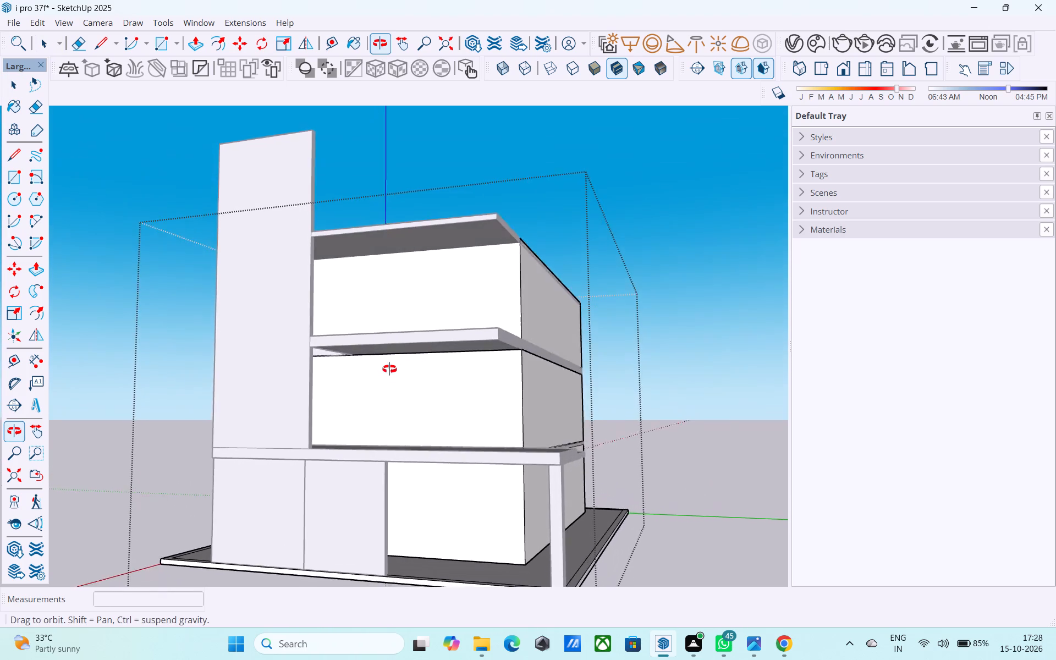
middle_drag(389, 369, 238, 322)
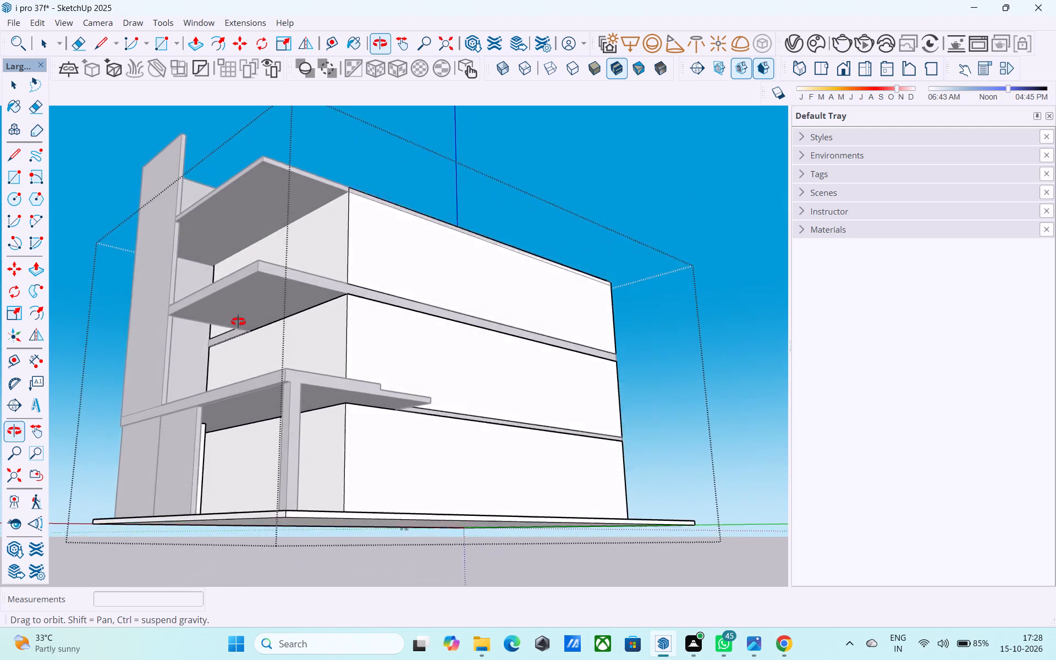
middle_drag(238, 322, 332, 408)
middle_drag(367, 483, 364, 480)
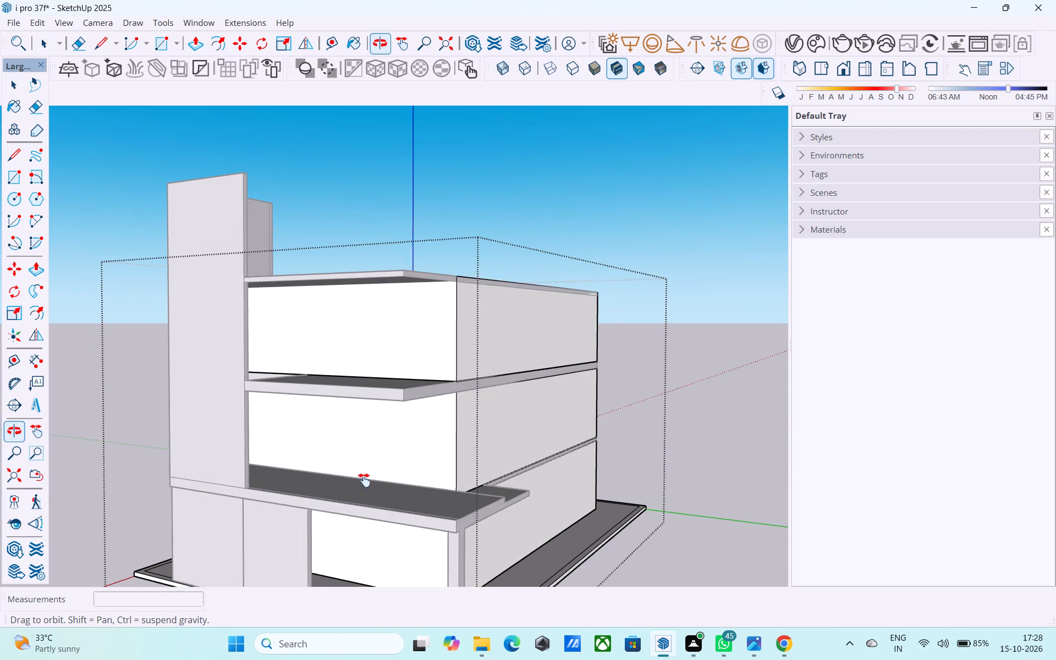
middle_drag(364, 480, 508, 338)
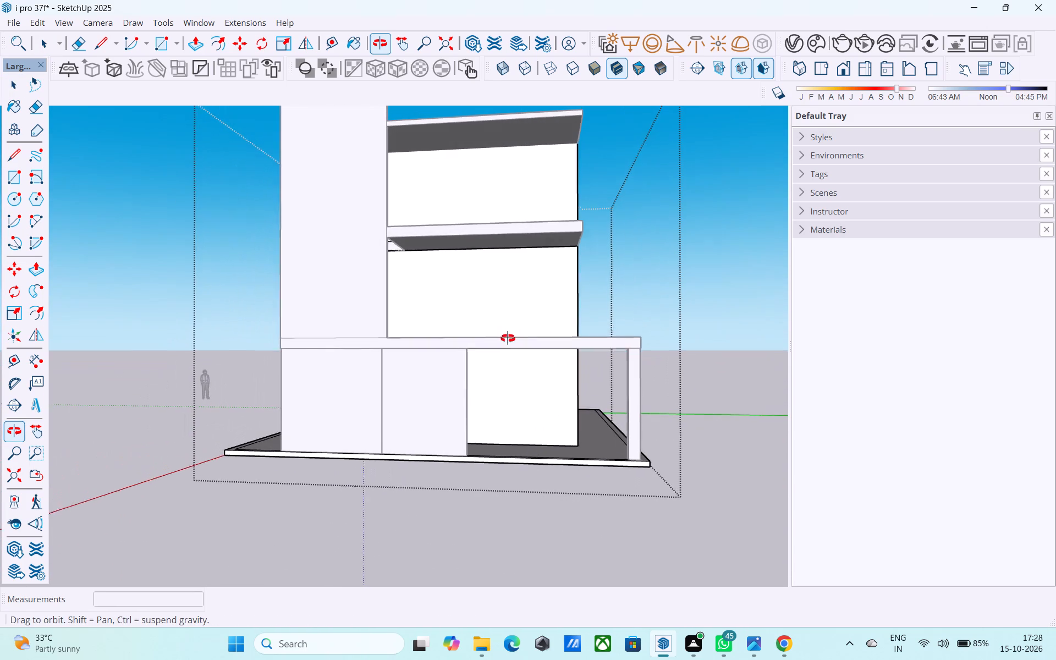
middle_drag(508, 338, 509, 380)
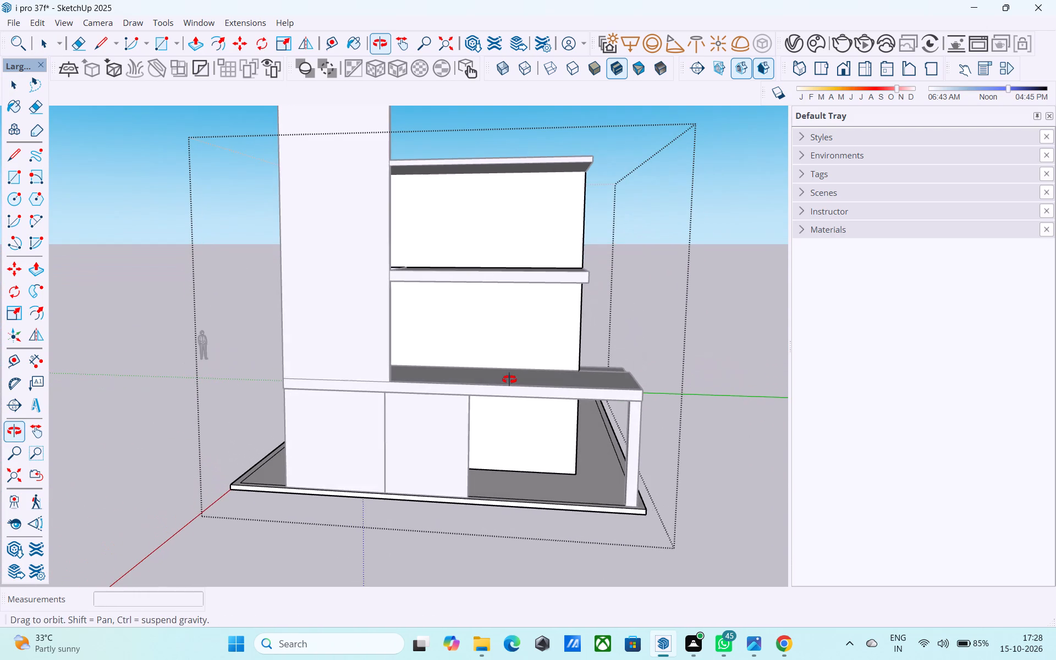
middle_drag(509, 380, 510, 380)
shift+middle_drag(623, 400, 654, 408)
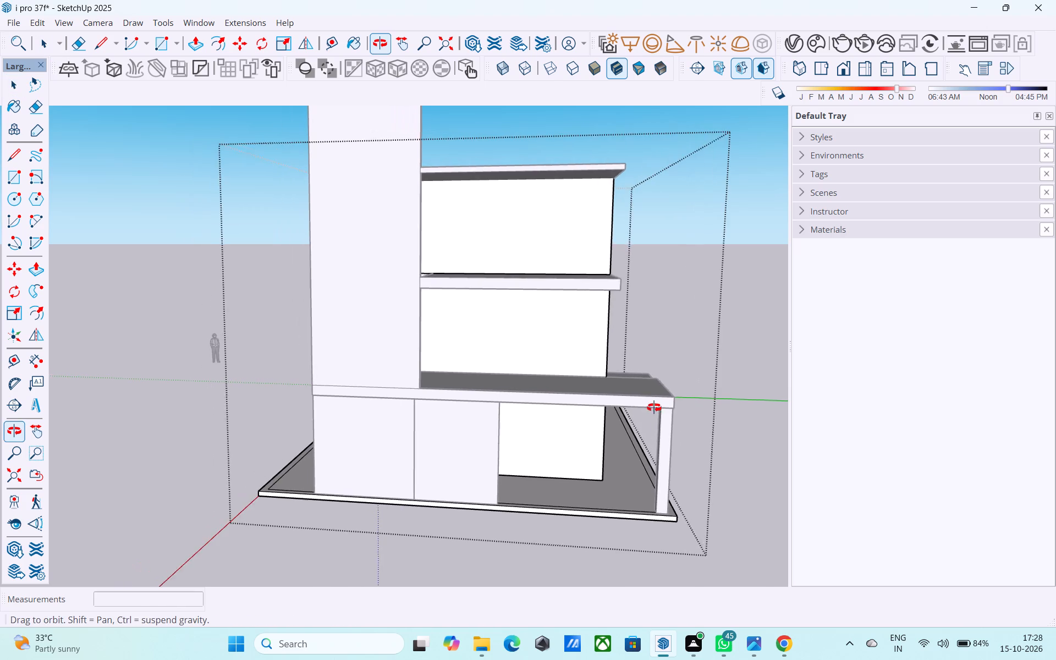
shift+middle_drag(654, 408, 537, 416)
scroll(501, 295, up, 4)
middle_drag(498, 293, 548, 310)
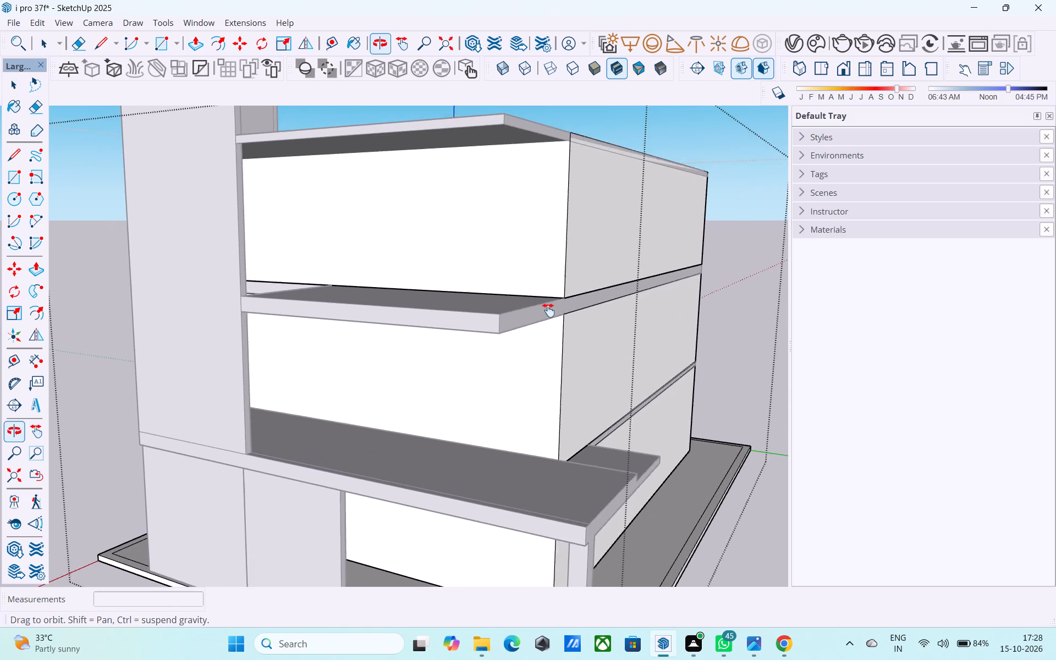
middle_drag(548, 310, 484, 328)
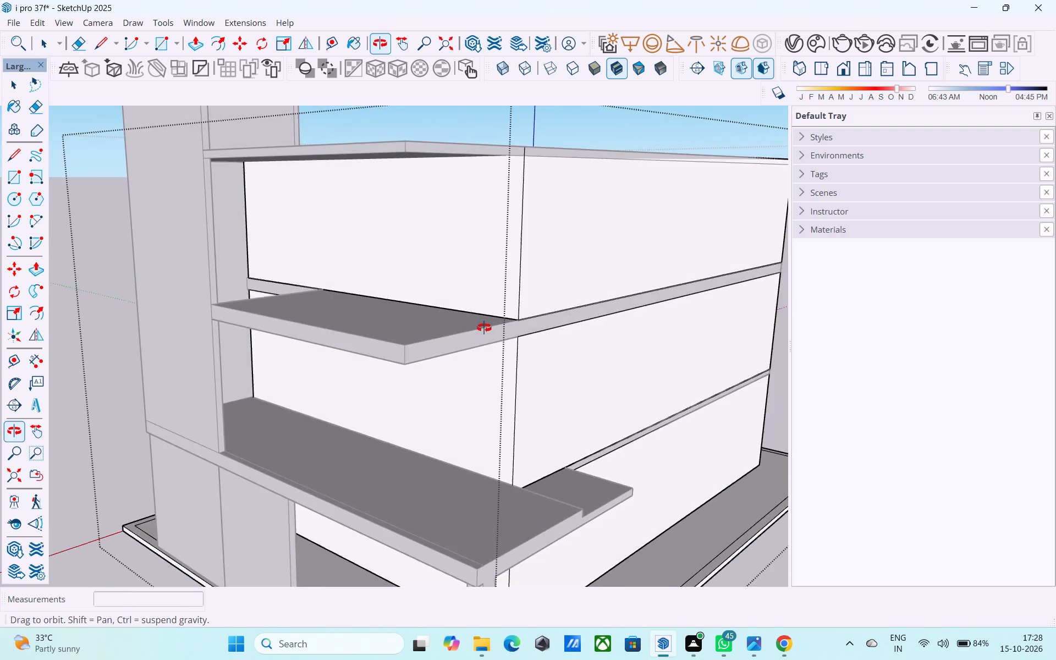
middle_drag(484, 328, 594, 345)
shift+middle_drag(623, 400, 610, 278)
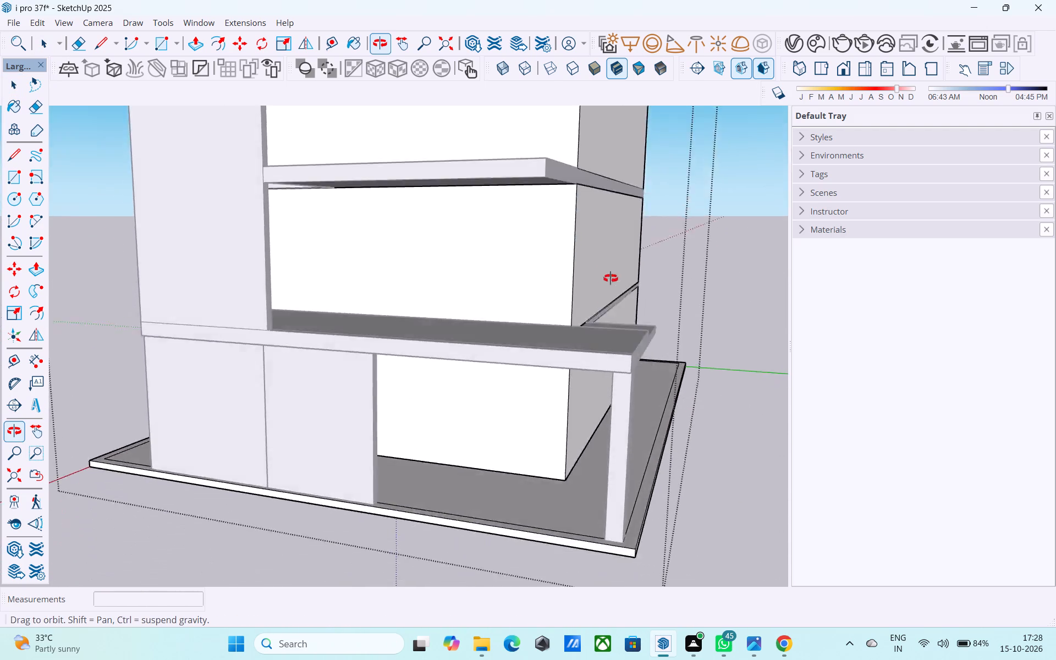
shift+middle_drag(610, 278, 575, 257)
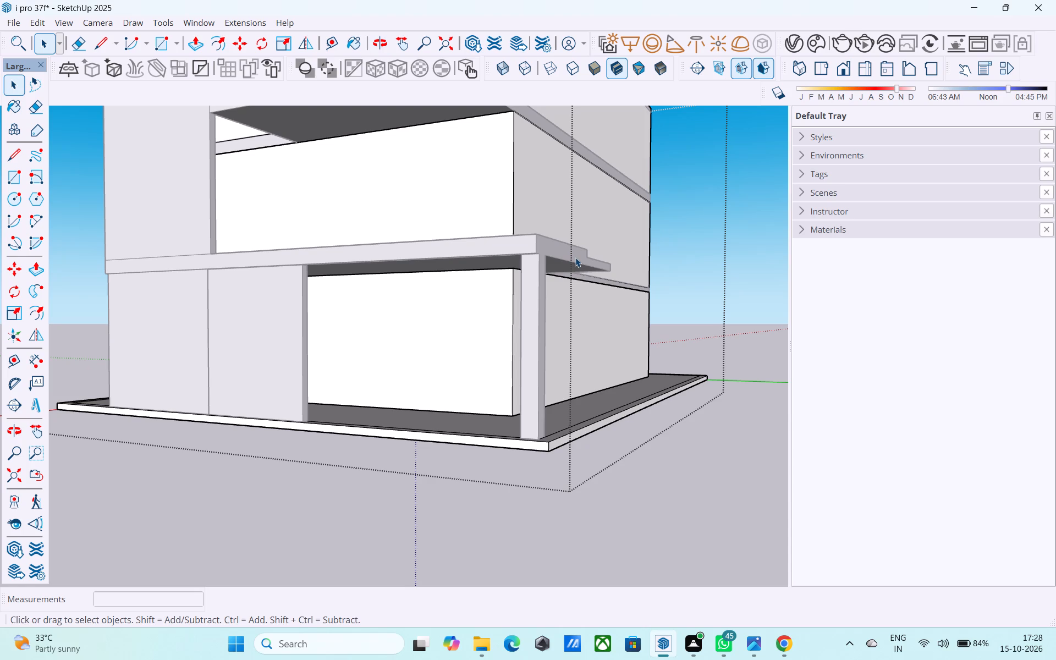
middle_drag(576, 260, 586, 277)
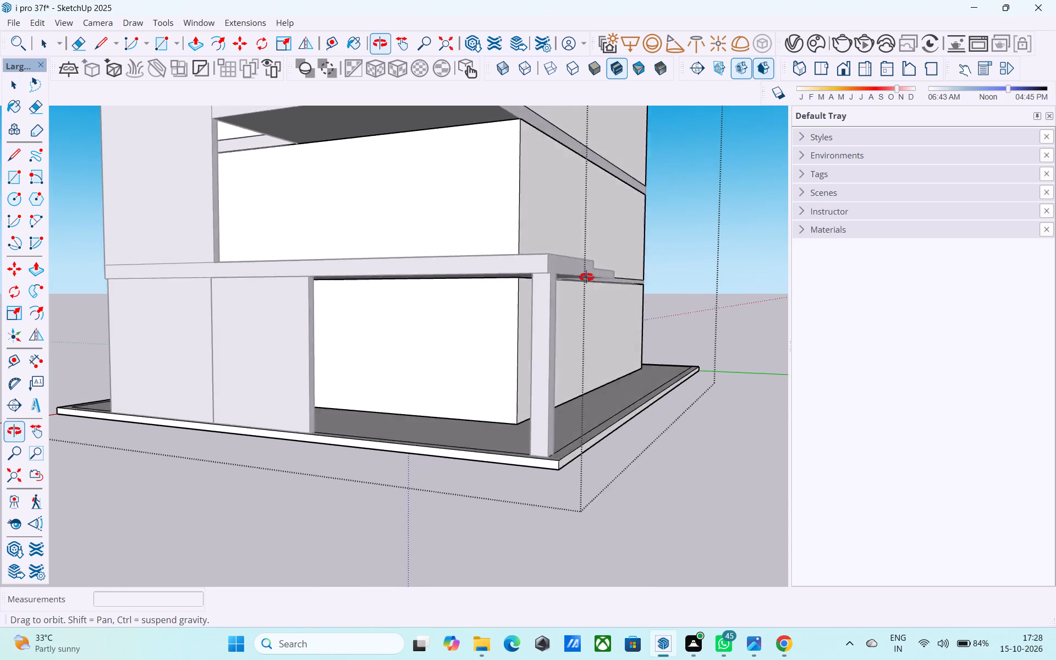
middle_drag(586, 277, 416, 458)
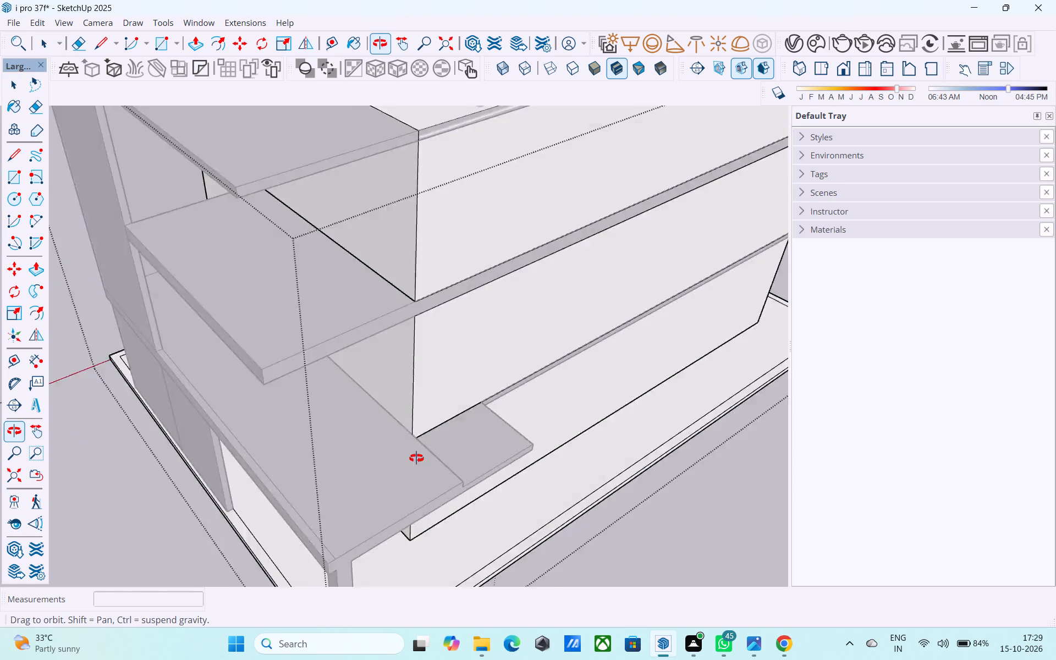
Open the slab group and draw a 6' line where the small stepped projection of the first-floor slab meets the wall.
middle_drag(416, 458, 201, 385)
scroll(201, 385, up, 2)
double_click(213, 356)
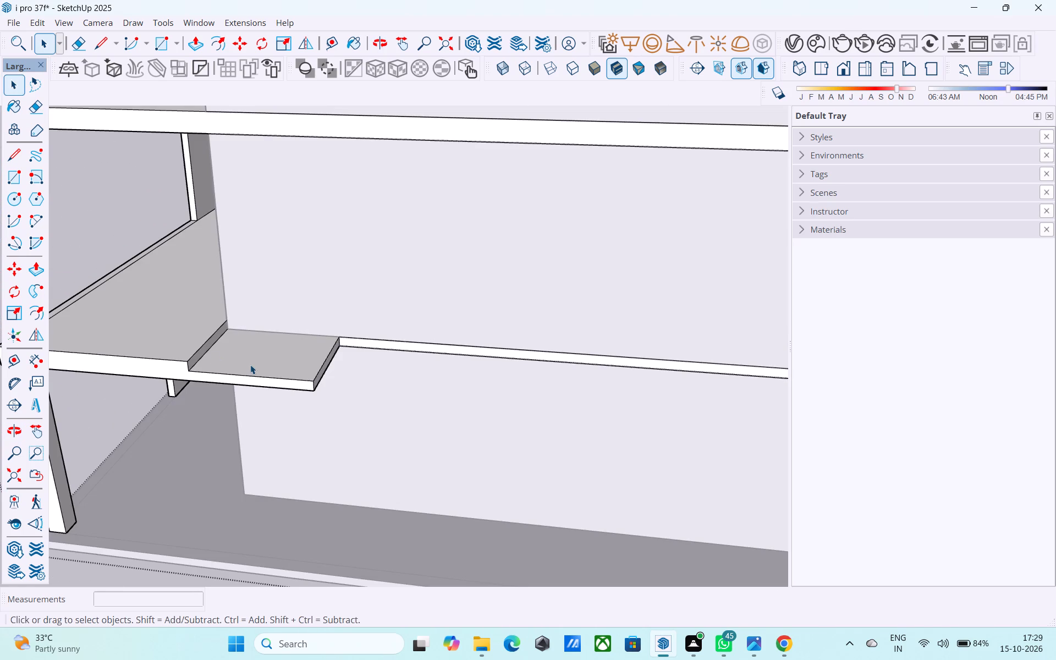
click(250, 365)
key(l)
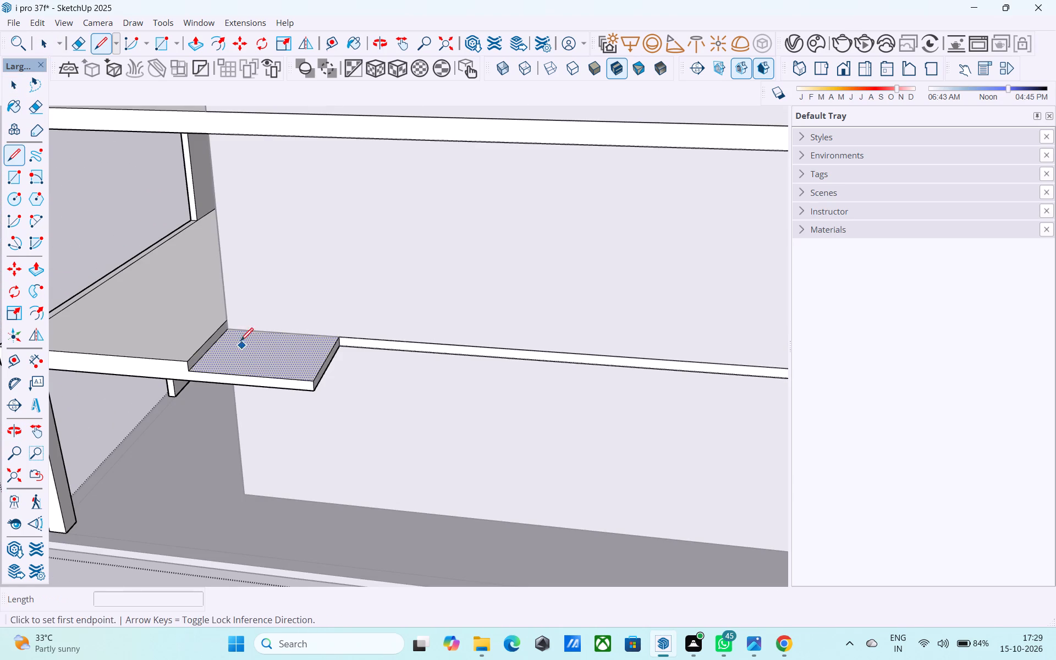
click(227, 328)
click(334, 340)
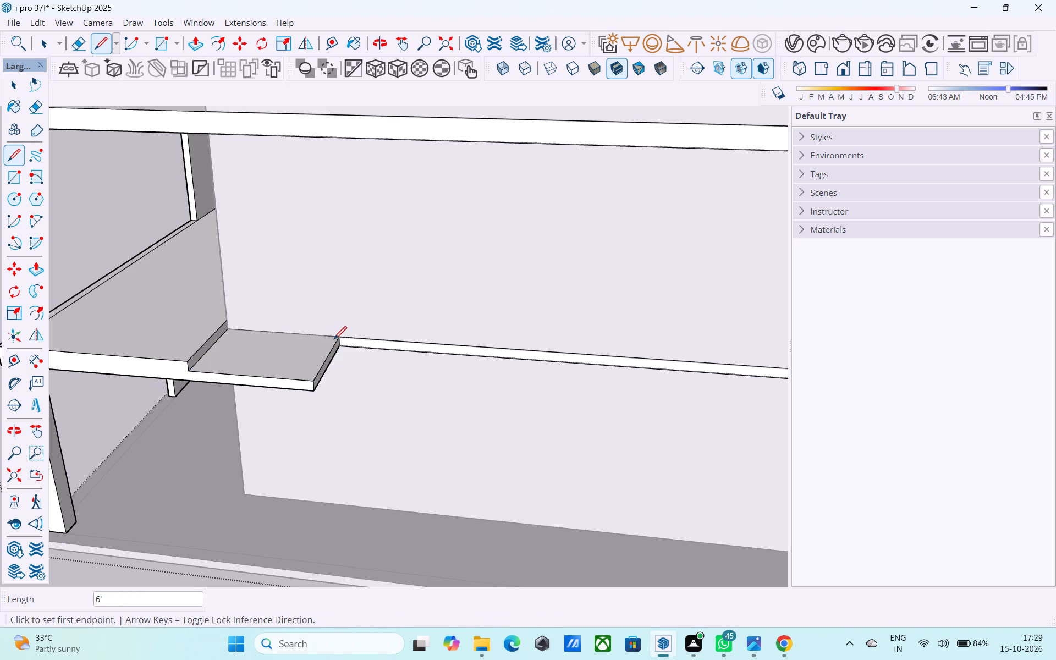
Push/pull the top face of the first-floor slab's small stepped projection up 6", level with the adjoining slab top.
key(space)
click(320, 344)
key(p)
click(318, 344)
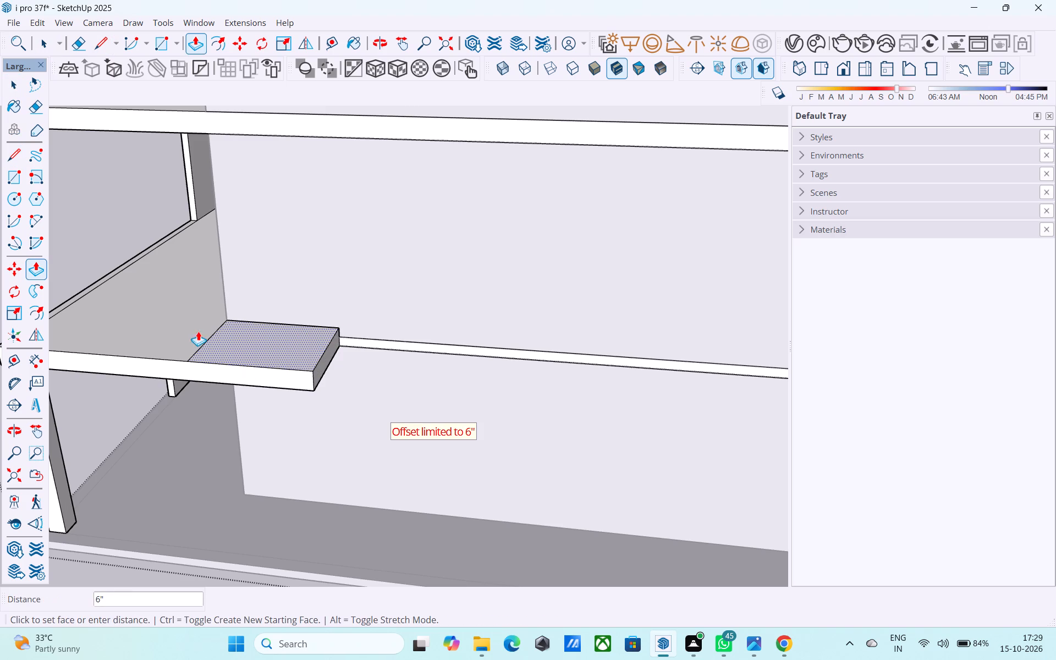
click(190, 329)
Erase the leftover seam edge between the raised projection and the first-floor slab's top face.
key(e)
drag(216, 350, 197, 344)
middle_drag(197, 344, 225, 345)
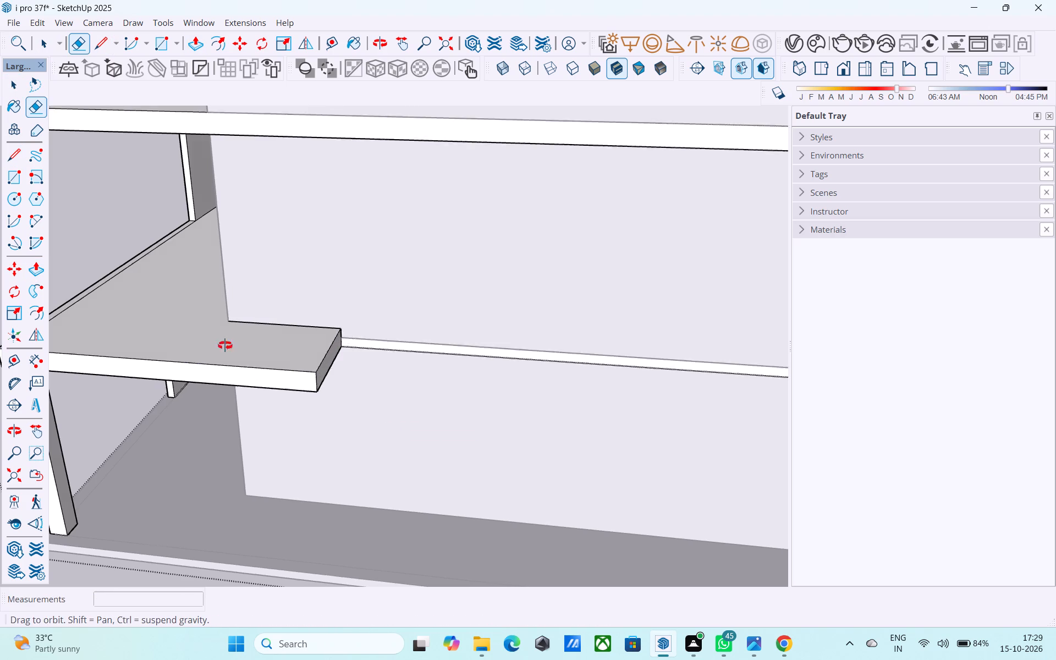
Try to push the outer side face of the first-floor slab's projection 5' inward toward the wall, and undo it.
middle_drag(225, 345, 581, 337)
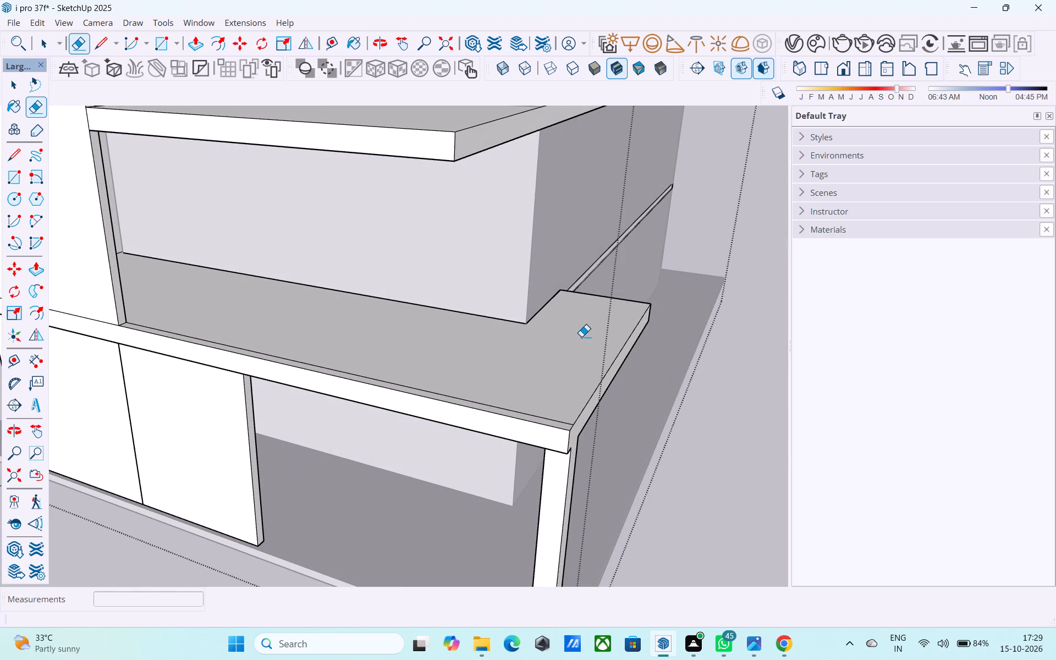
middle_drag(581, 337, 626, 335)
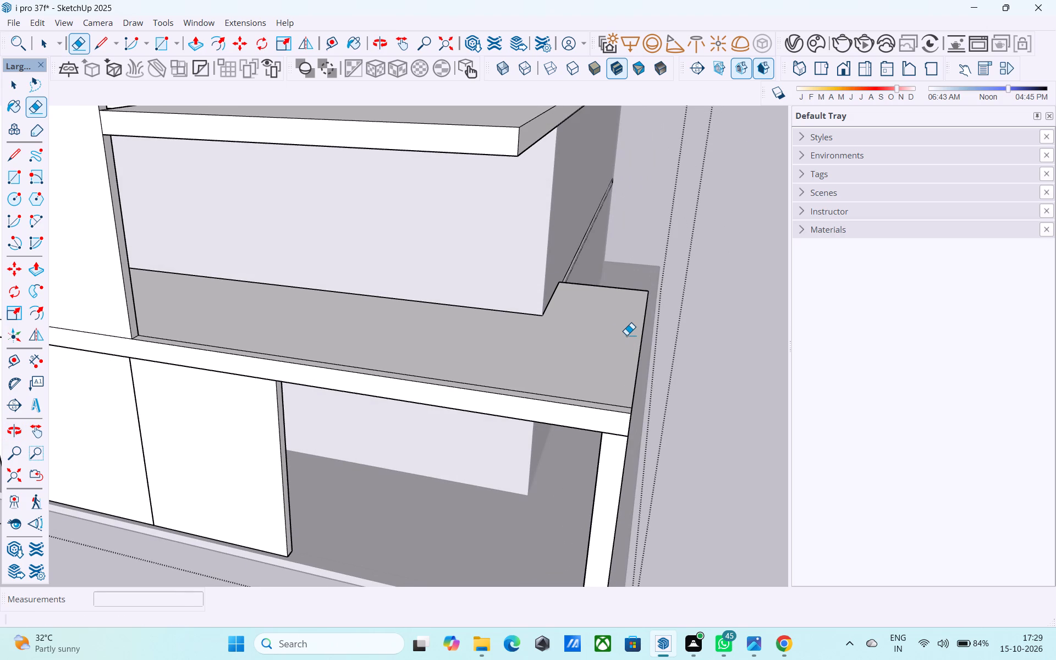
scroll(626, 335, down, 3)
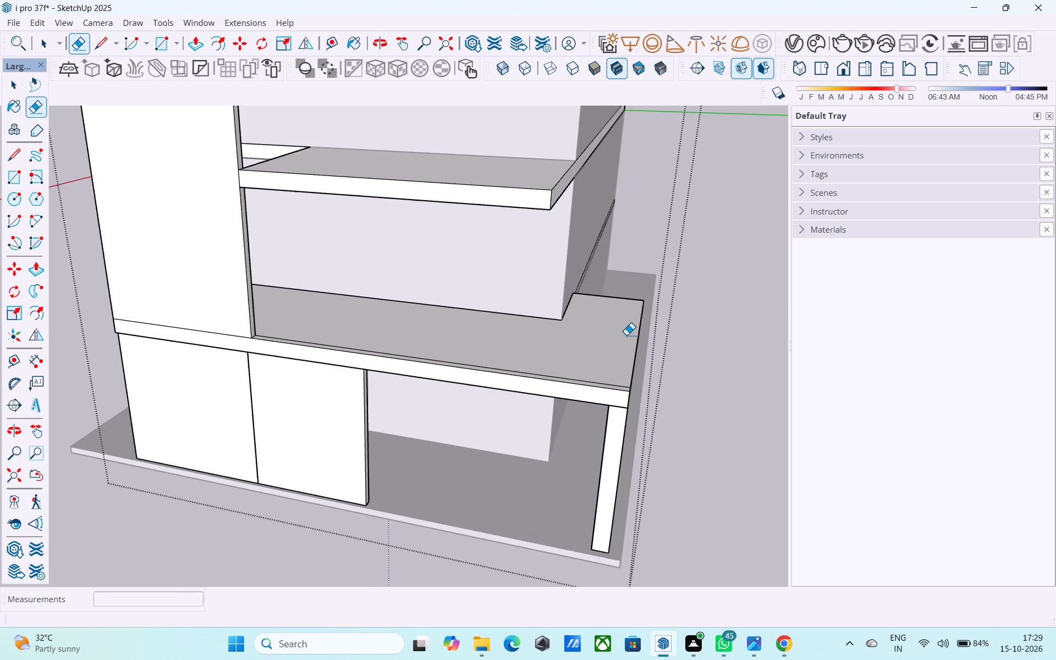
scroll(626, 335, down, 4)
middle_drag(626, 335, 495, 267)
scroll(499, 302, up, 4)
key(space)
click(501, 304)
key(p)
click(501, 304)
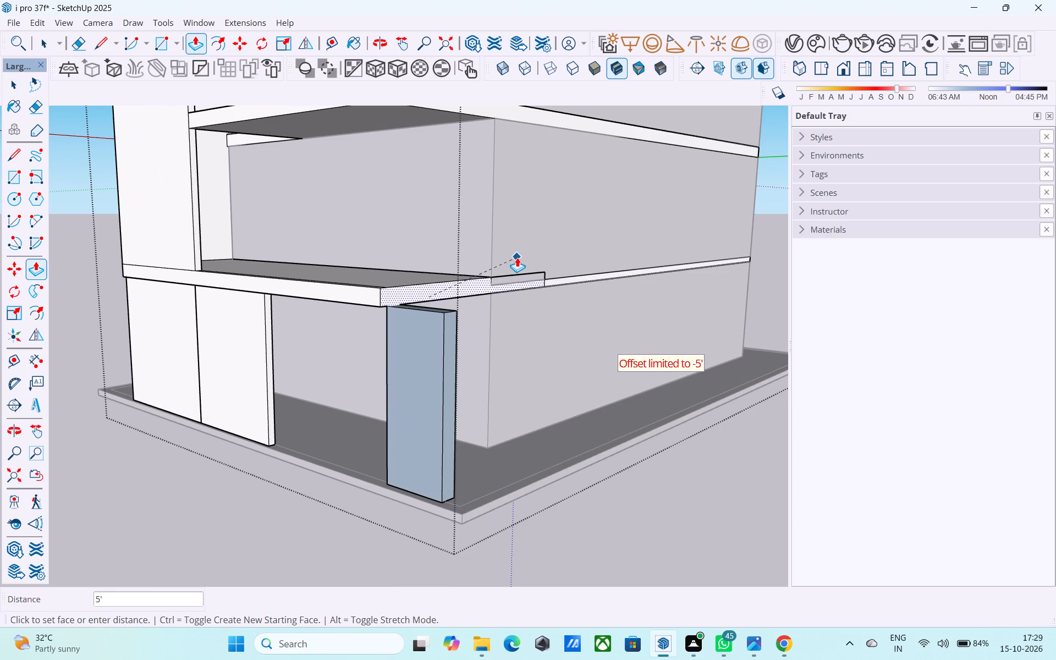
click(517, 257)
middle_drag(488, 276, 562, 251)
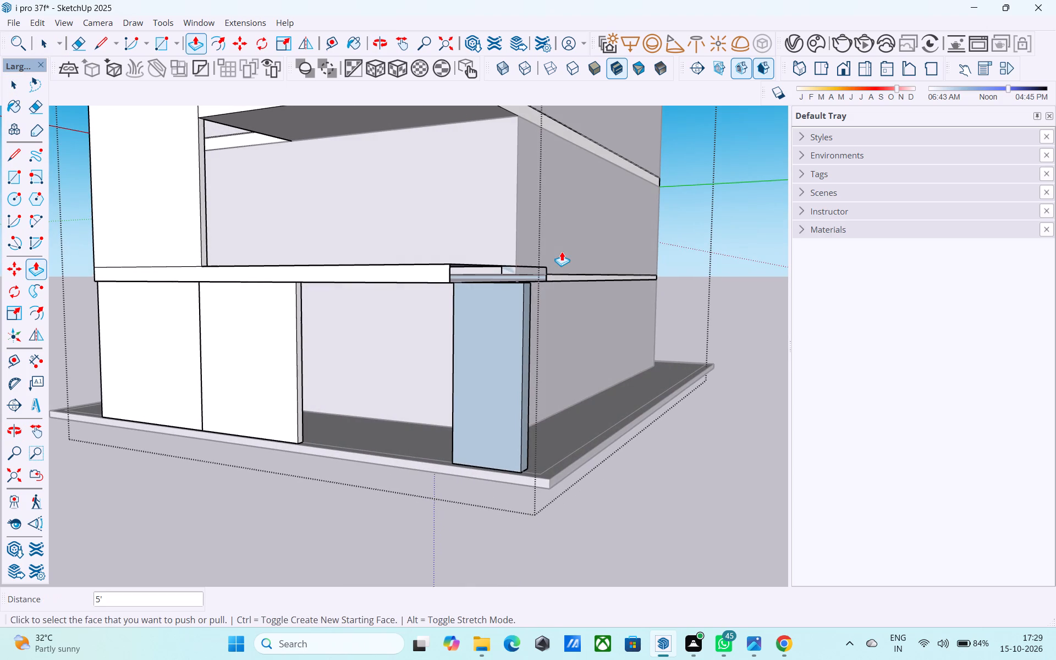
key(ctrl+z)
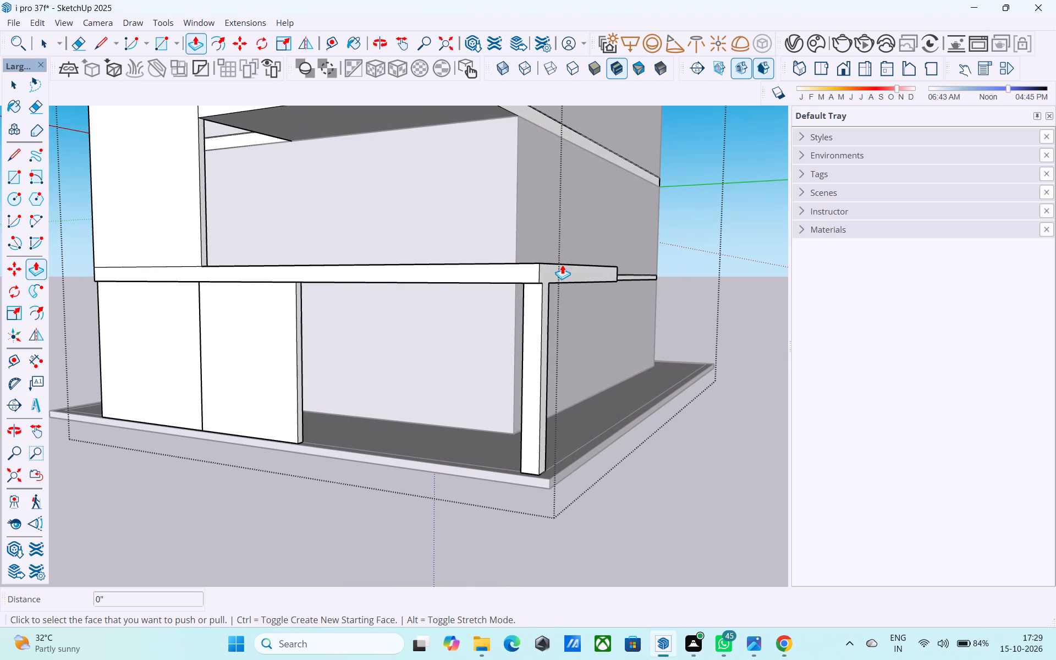
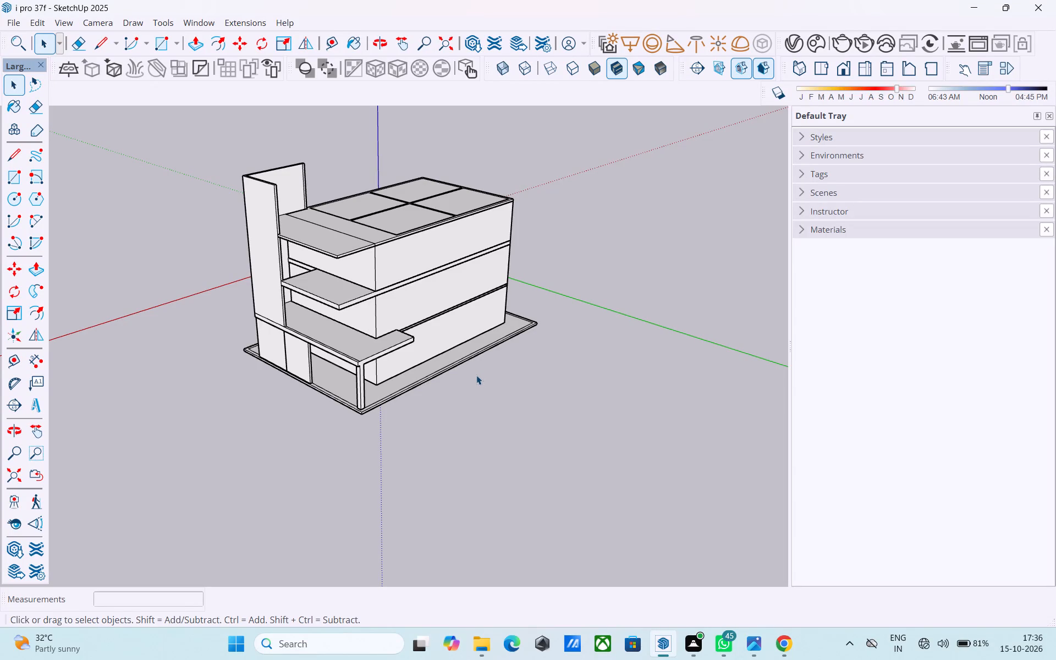
Open the slab group and draw two lines across the front face of the first-floor slab's corner column, at mid-height.
middle_drag(358, 309, 435, 315)
scroll(432, 312, up, 4)
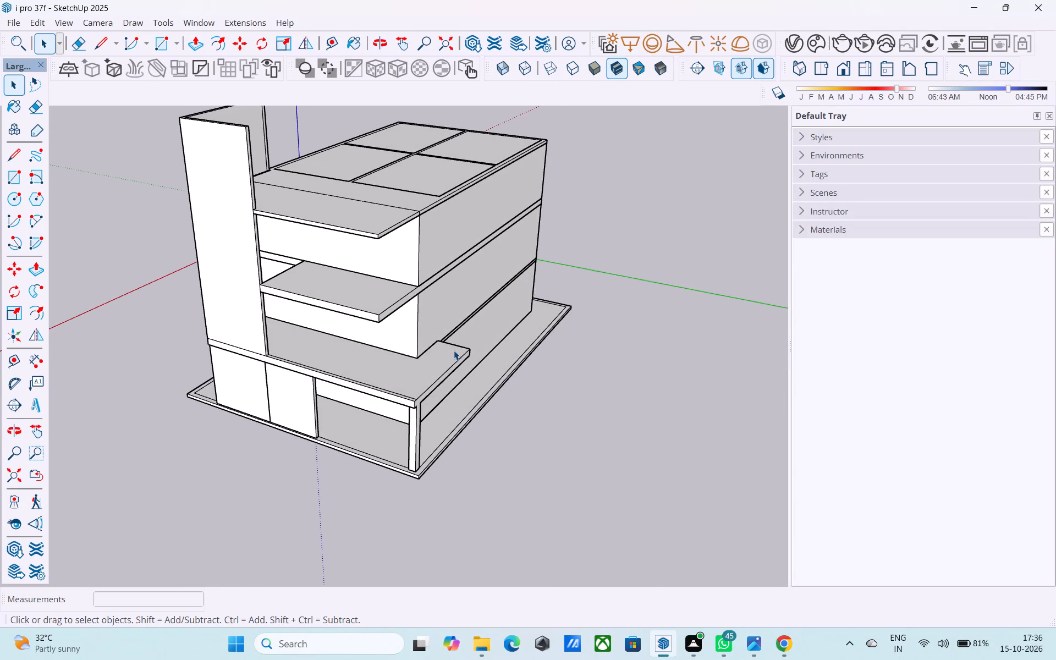
middle_drag(454, 353, 586, 359)
scroll(586, 359, up, 3)
scroll(586, 359, down, 3)
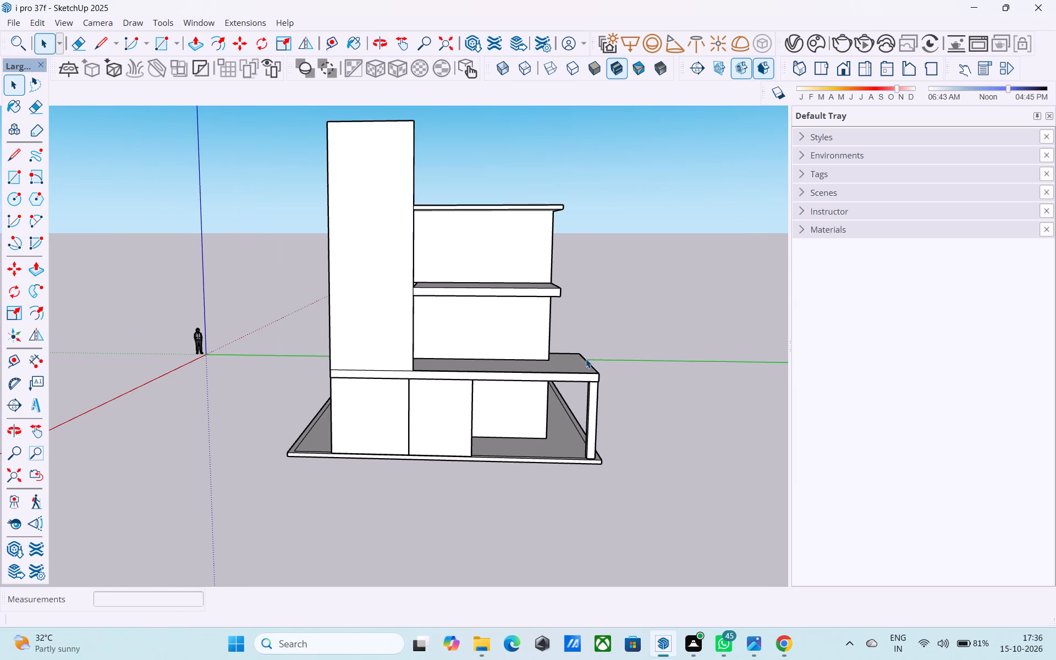
shift+middle_drag(586, 359, 549, 362)
scroll(547, 421, up, 8)
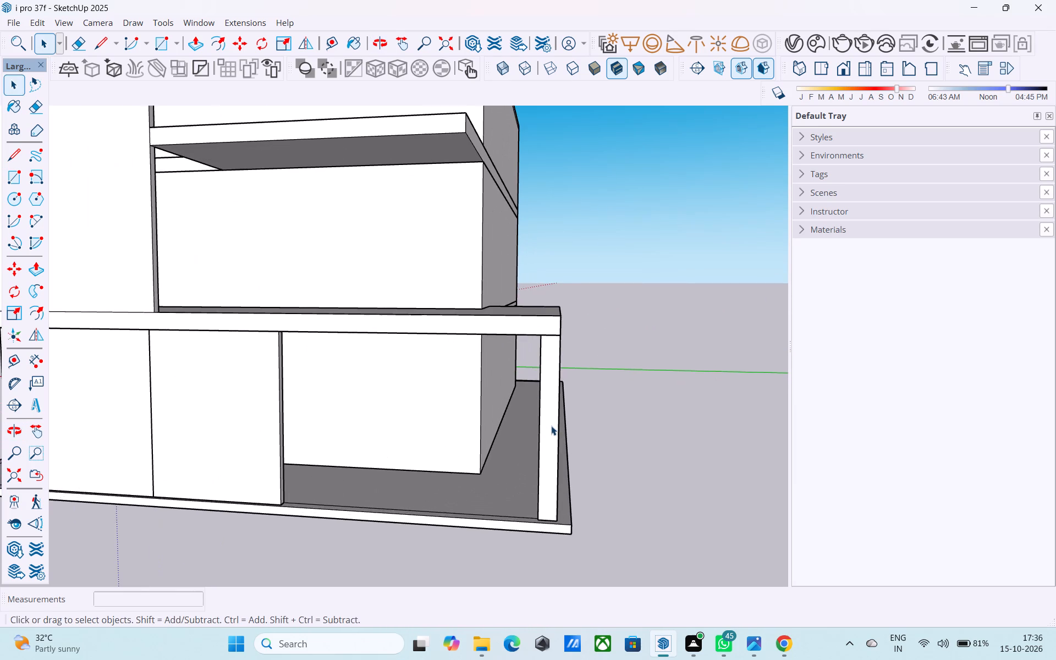
click(551, 426)
scroll(551, 426, up, 5)
double_click(551, 426)
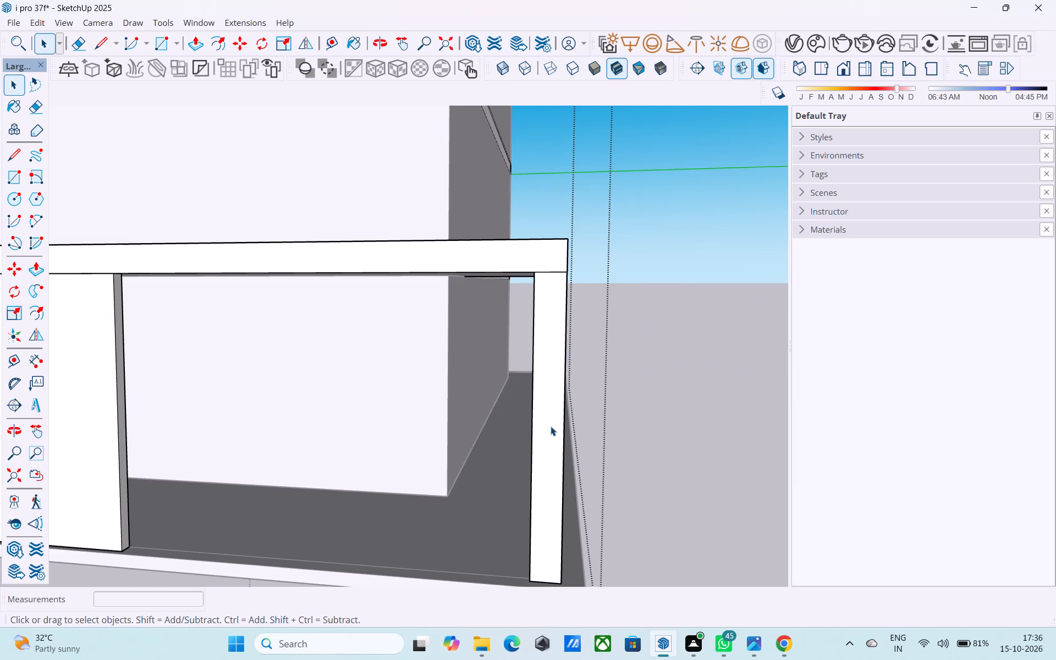
key(l)
drag(530, 423, 538, 428)
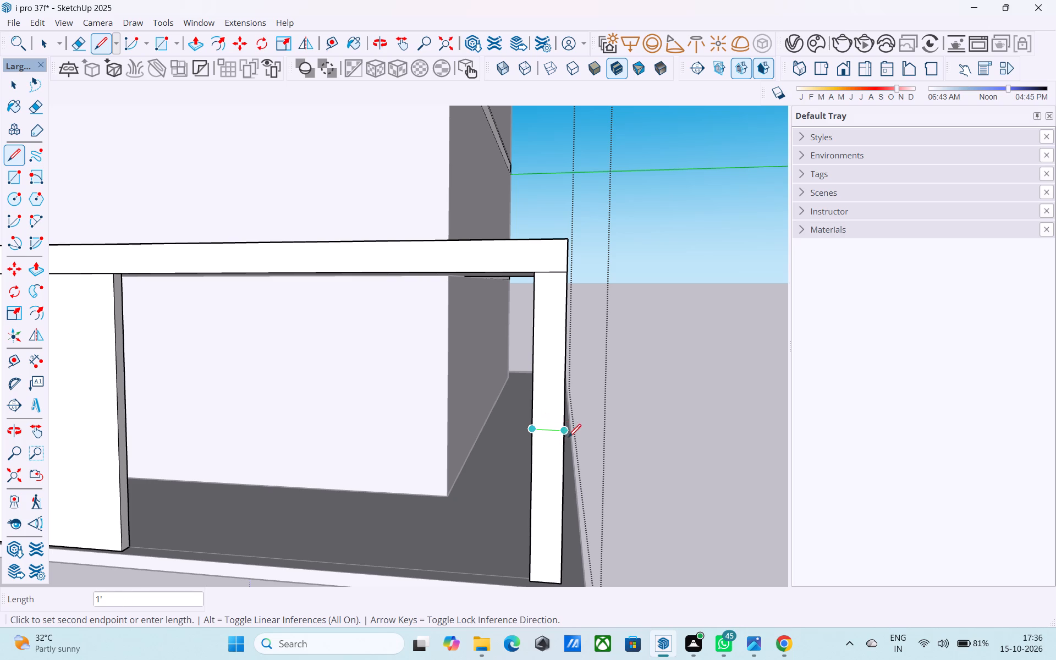
click(564, 435)
click(564, 415)
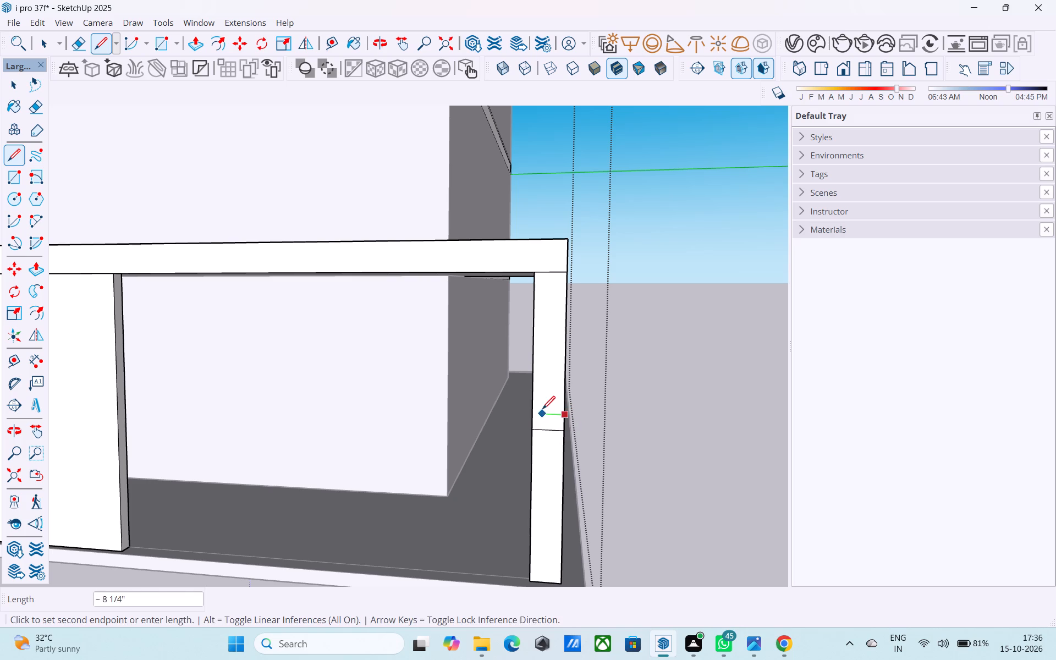
click(533, 406)
key(space)
Push/pull the band between the two lines back through the corner column's full depth to cut a gap in it.
click(545, 424)
key(p)
click(545, 424)
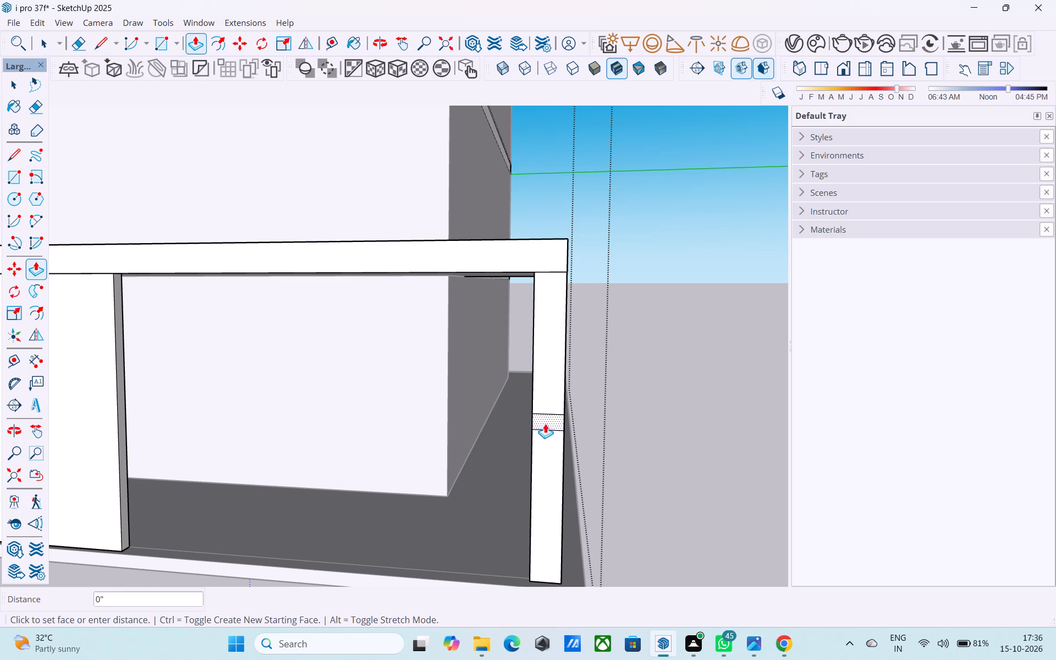
click(559, 420)
middle_drag(557, 420, 446, 382)
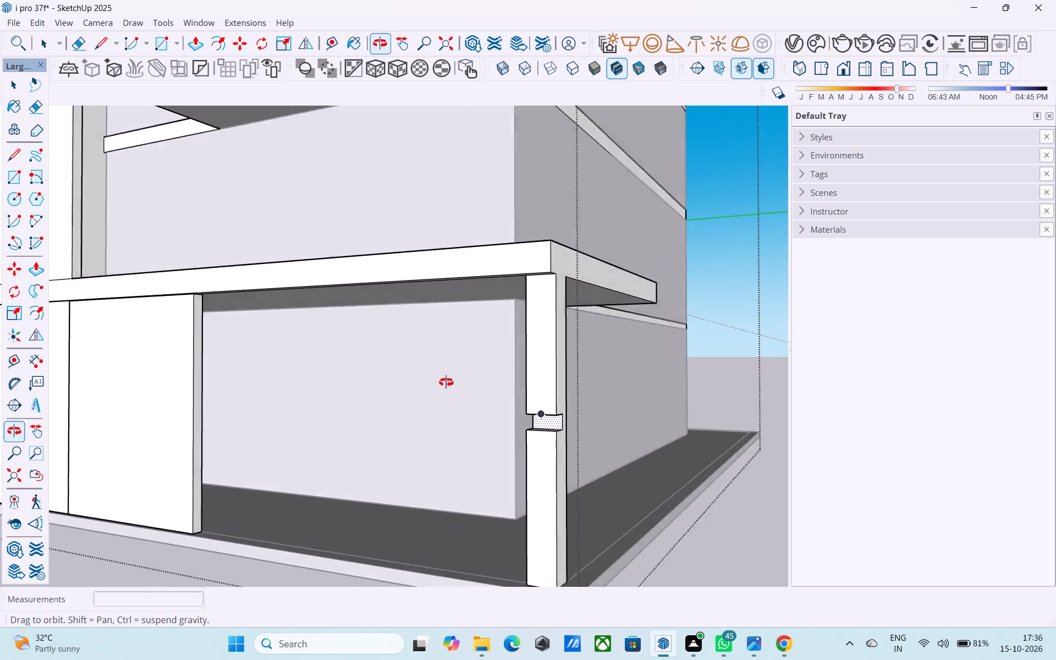
middle_drag(446, 382, 343, 373)
scroll(570, 444, up, 8)
click(536, 374)
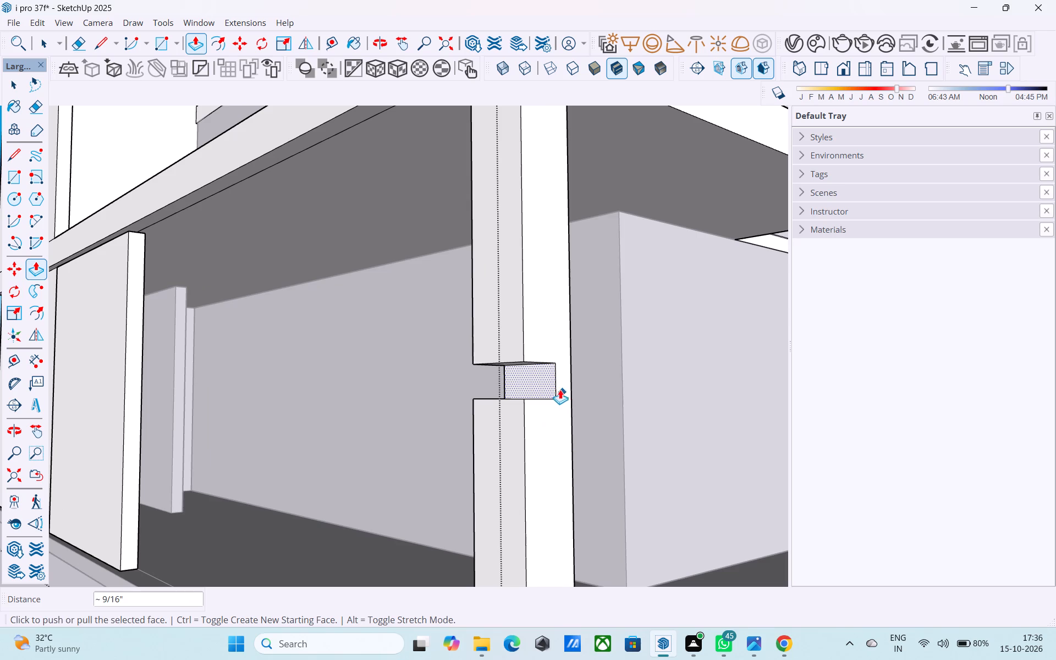
click(550, 381)
click(565, 388)
click(560, 380)
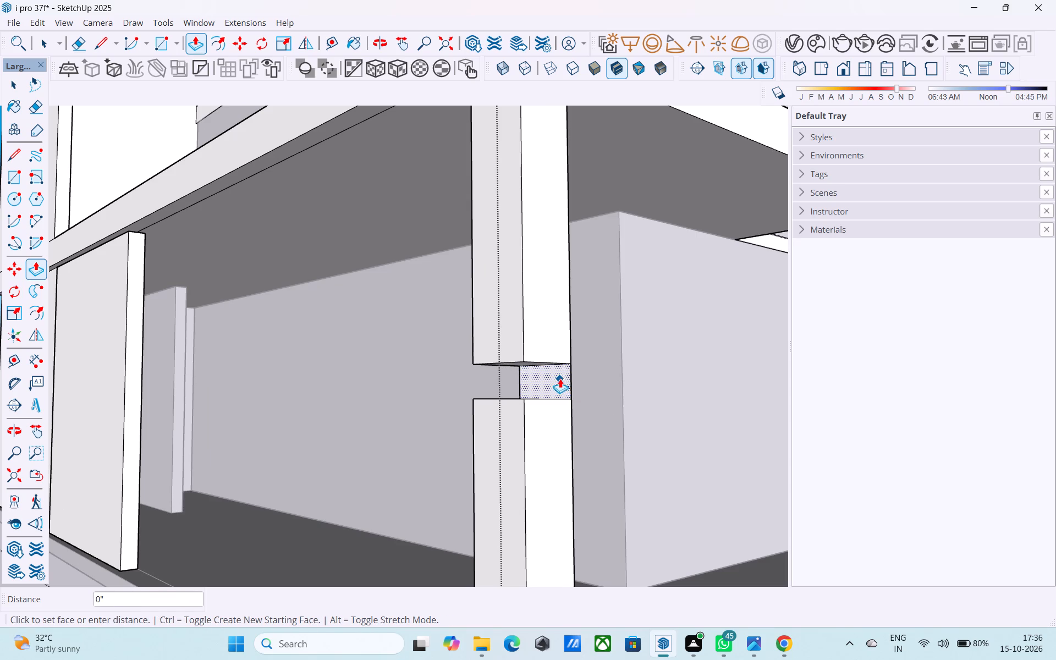
click(573, 302)
key(space)
Push the underside of the column's upper piece up to the underside of the first-floor slab.
middle_drag(563, 376, 519, 288)
scroll(563, 376, up, 1)
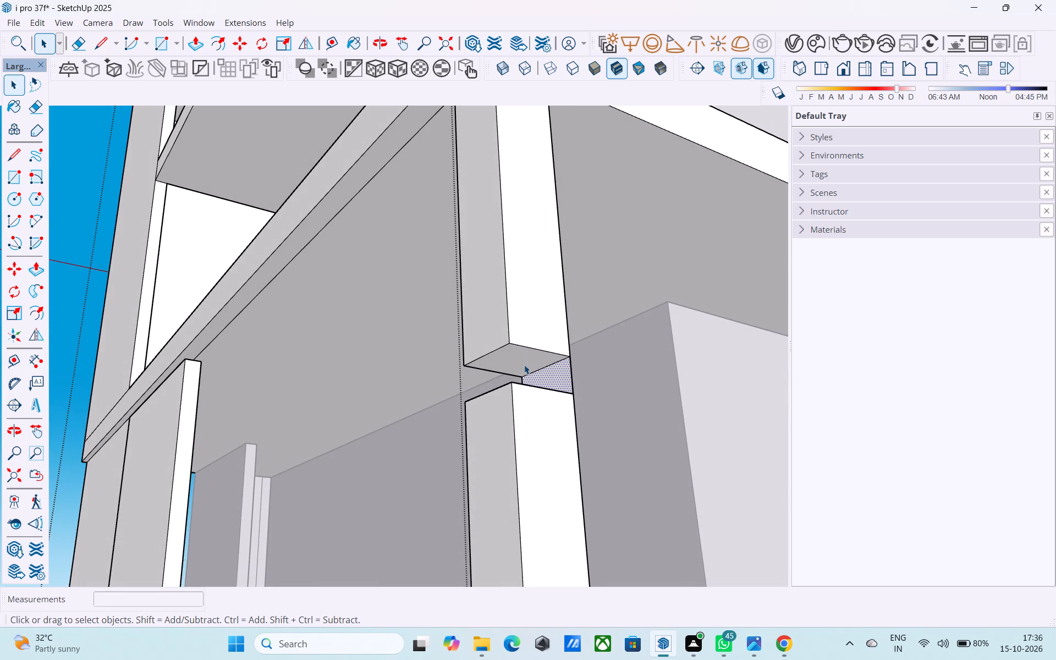
click(524, 365)
key(p)
drag(524, 365, 521, 354)
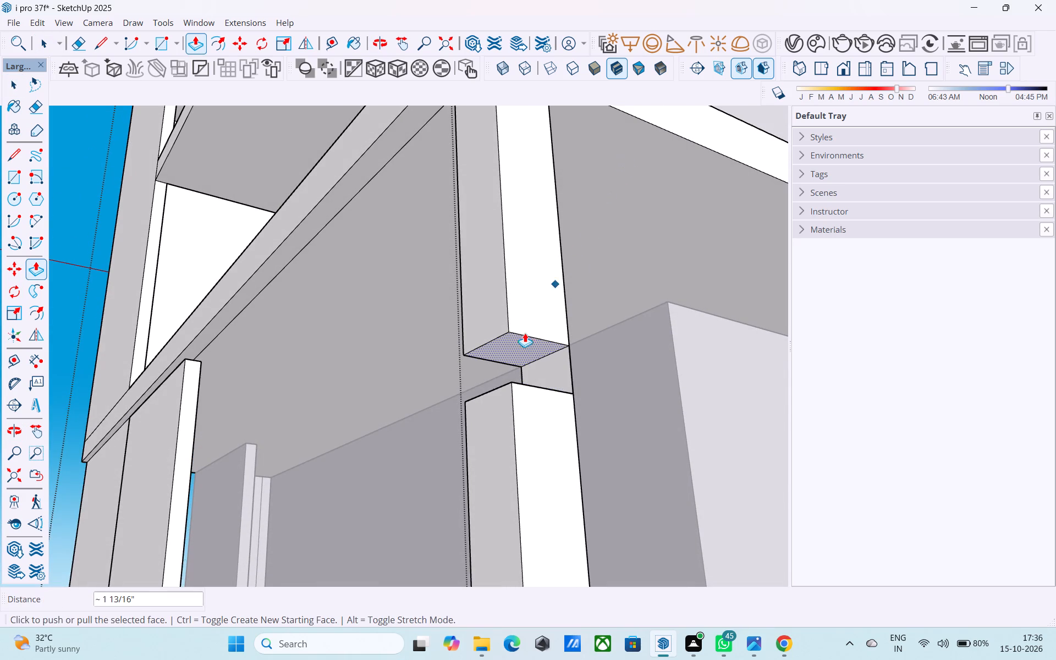
click(524, 334)
click(635, 152)
Erase the vertical edges of the remaining face of the column's upper piece beneath the slab.
scroll(527, 334, down, 3)
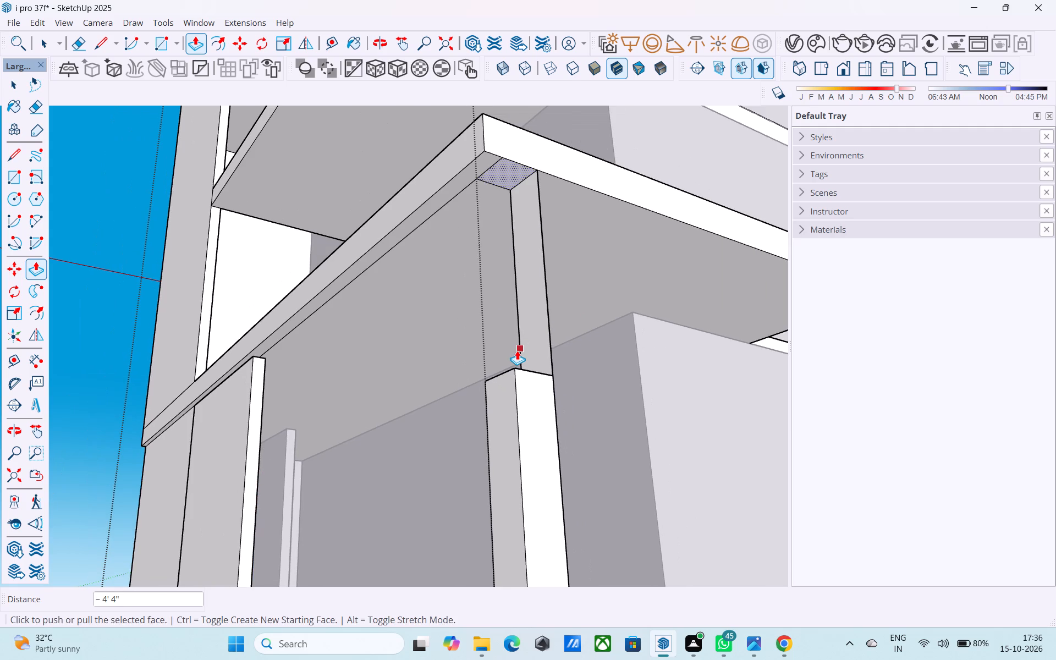
key(e)
middle_drag(546, 331, 527, 285)
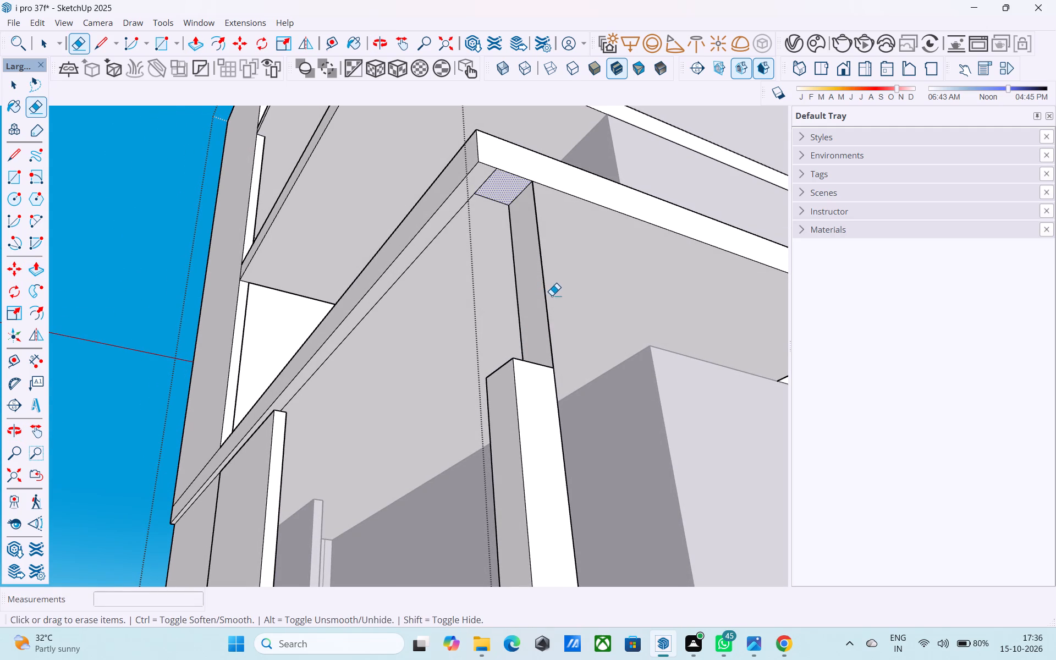
drag(552, 295, 536, 299)
drag(530, 300, 507, 305)
key(space)
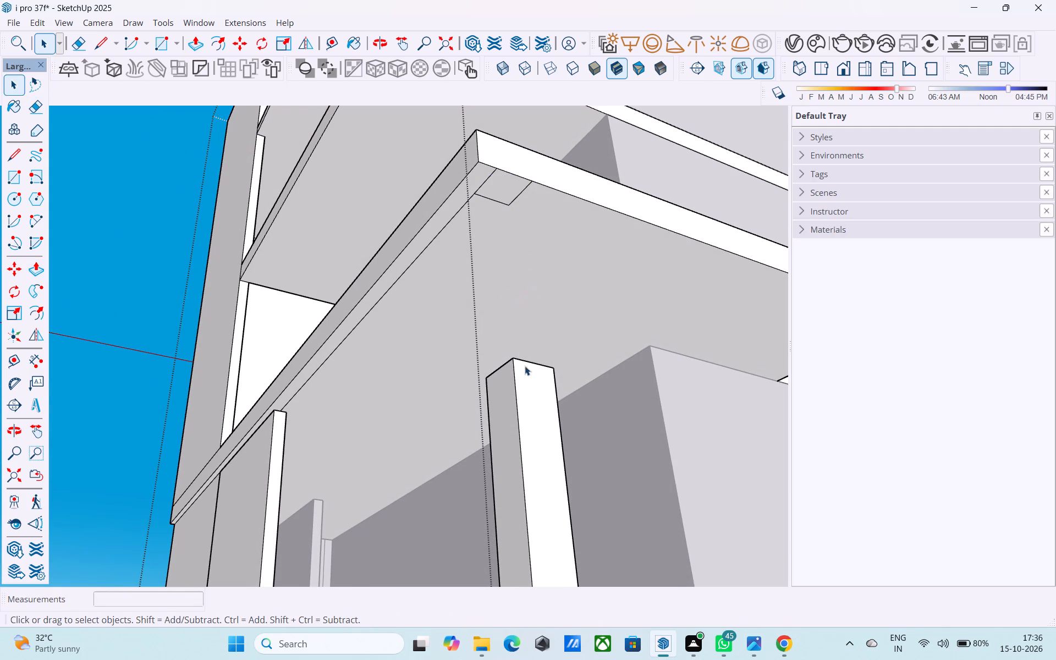
Push the top face of the column's remaining lower stub down to the base slab to remove it.
scroll(521, 382, down, 5)
middle_drag(521, 392, 760, 598)
middle_drag(499, 464, 512, 464)
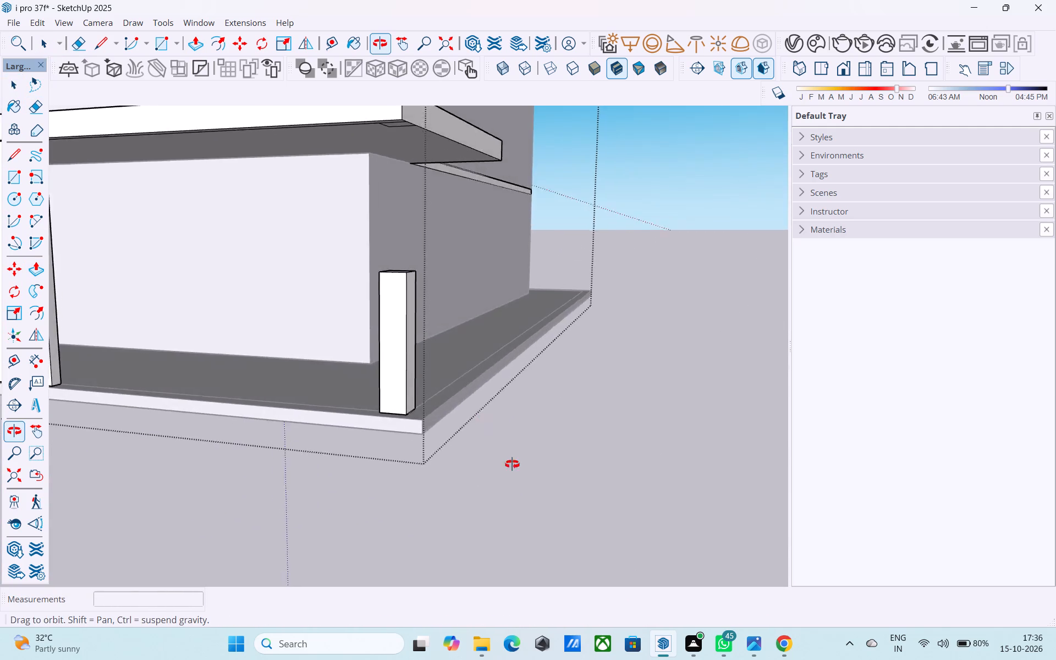
middle_drag(512, 464, 586, 647)
click(394, 276)
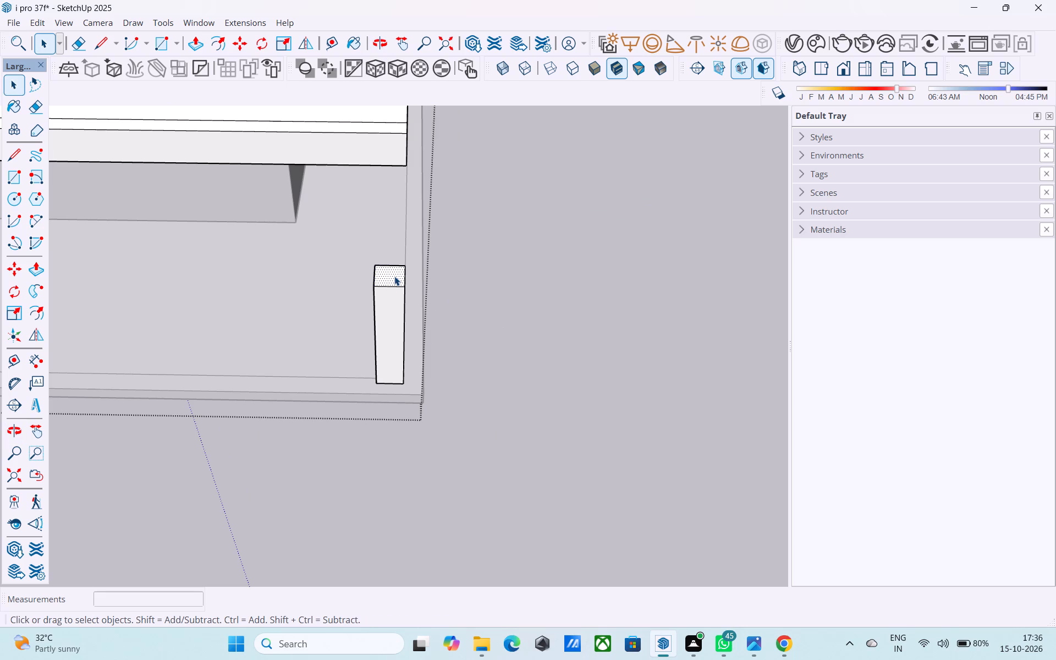
key(p)
click(394, 276)
click(336, 331)
key(space)
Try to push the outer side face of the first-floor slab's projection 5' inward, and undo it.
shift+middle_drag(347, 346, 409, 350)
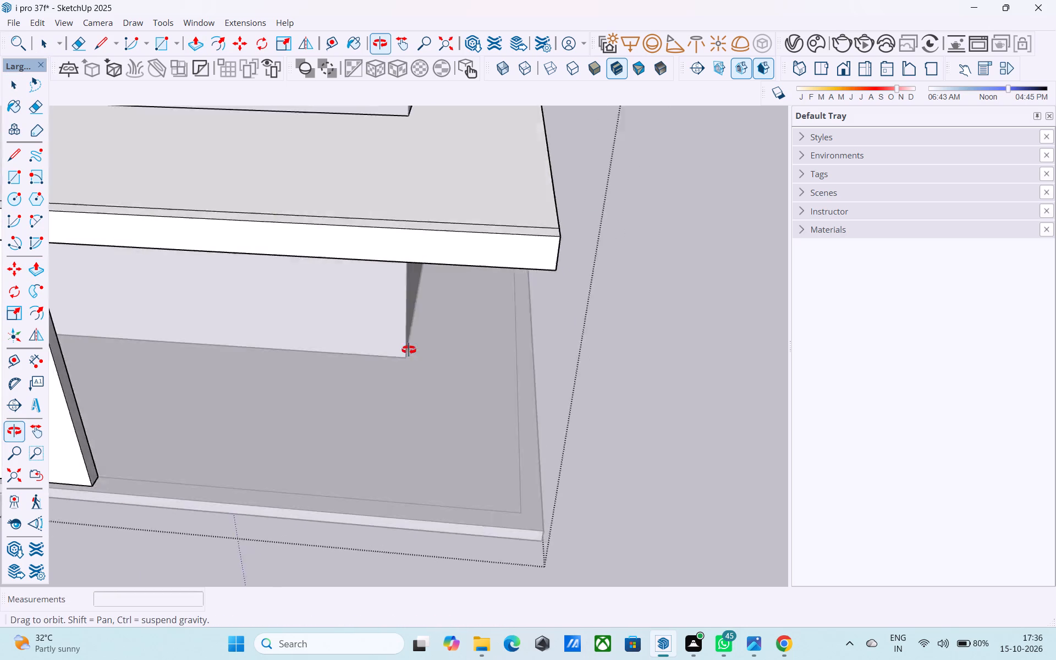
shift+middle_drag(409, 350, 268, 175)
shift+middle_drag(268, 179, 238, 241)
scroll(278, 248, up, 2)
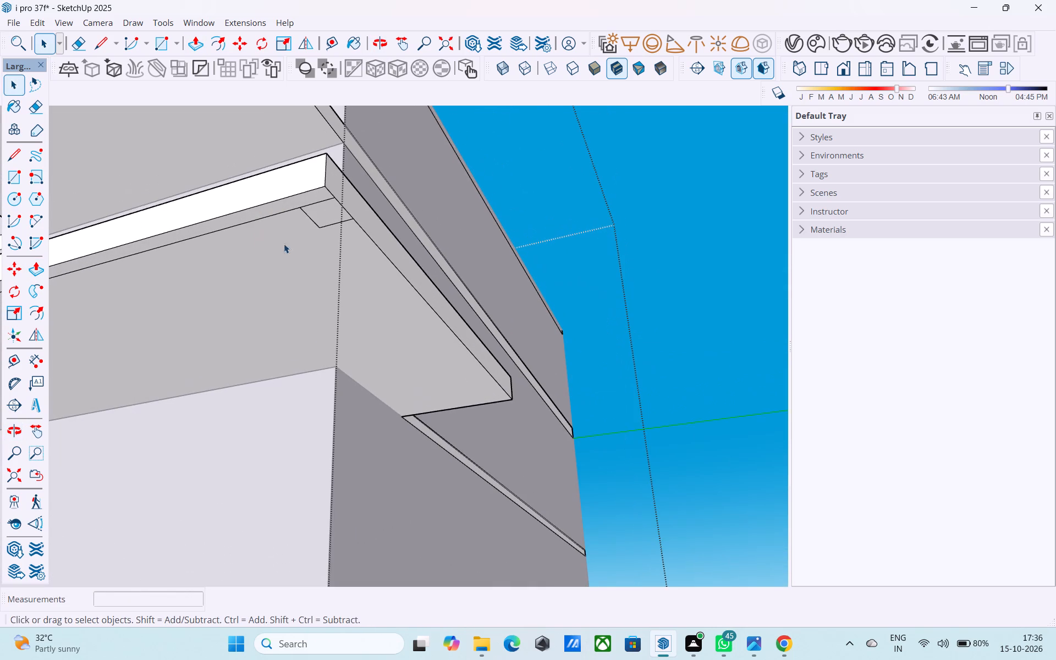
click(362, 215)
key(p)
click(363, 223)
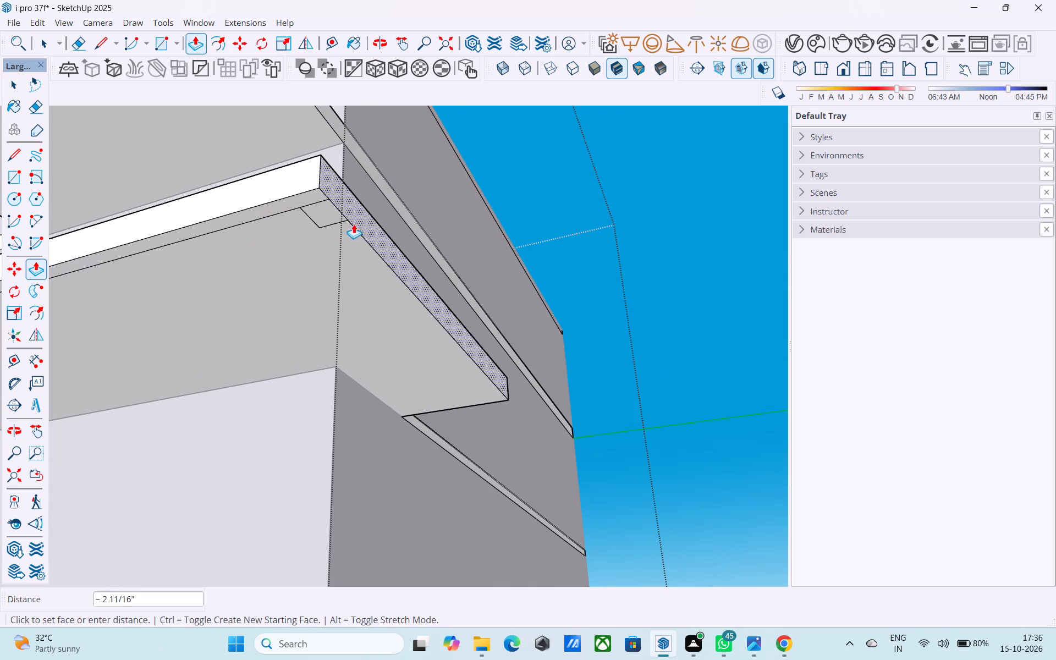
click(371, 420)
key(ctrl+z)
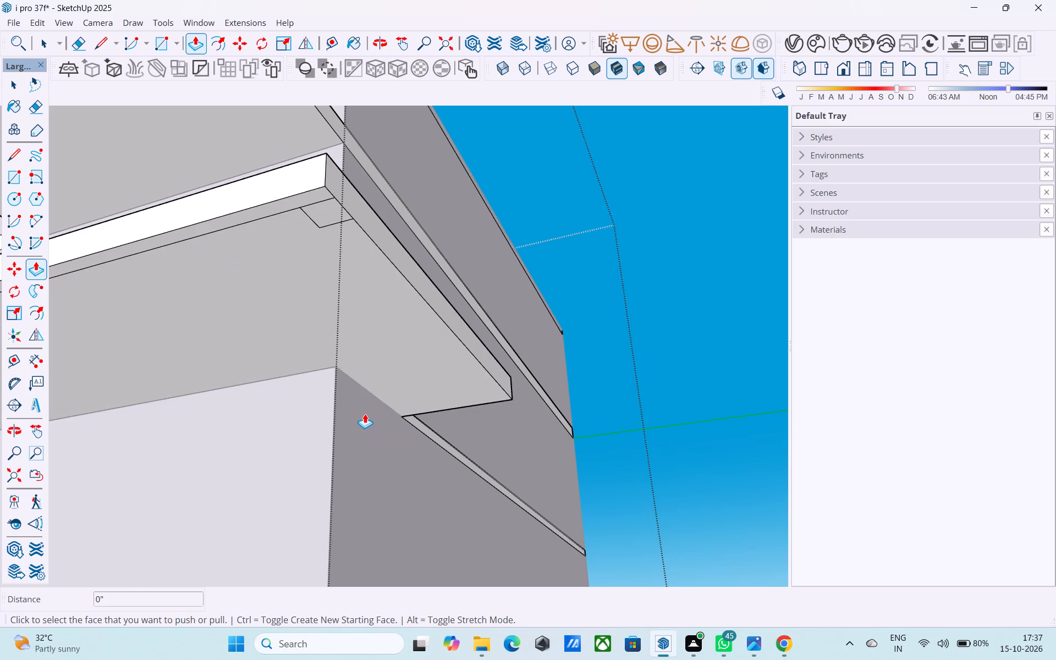
Erase the removed column's leftover footprint edges on the underside of the first-floor slab.
middle_drag(346, 302, 376, 290)
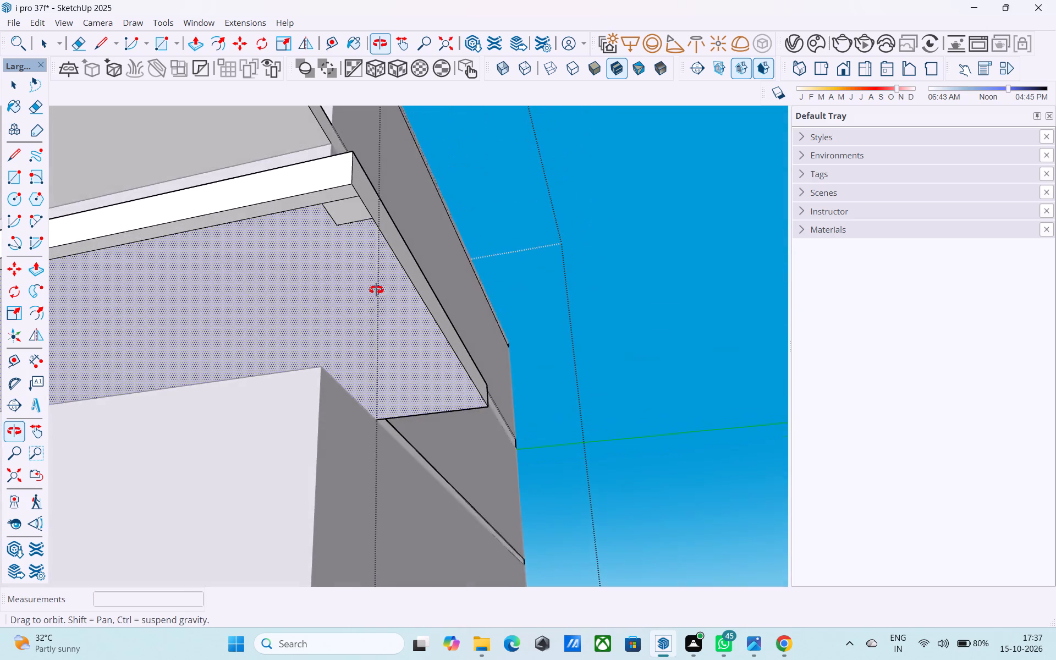
middle_drag(376, 290, 375, 288)
key(e)
click(339, 216)
drag(323, 193, 332, 224)
drag(344, 219, 345, 227)
Erase the end portion of the seam line near the outer front corner of the first-floor slab's top face.
middle_drag(327, 245, 224, 593)
scroll(240, 573, up, 1)
click(315, 200)
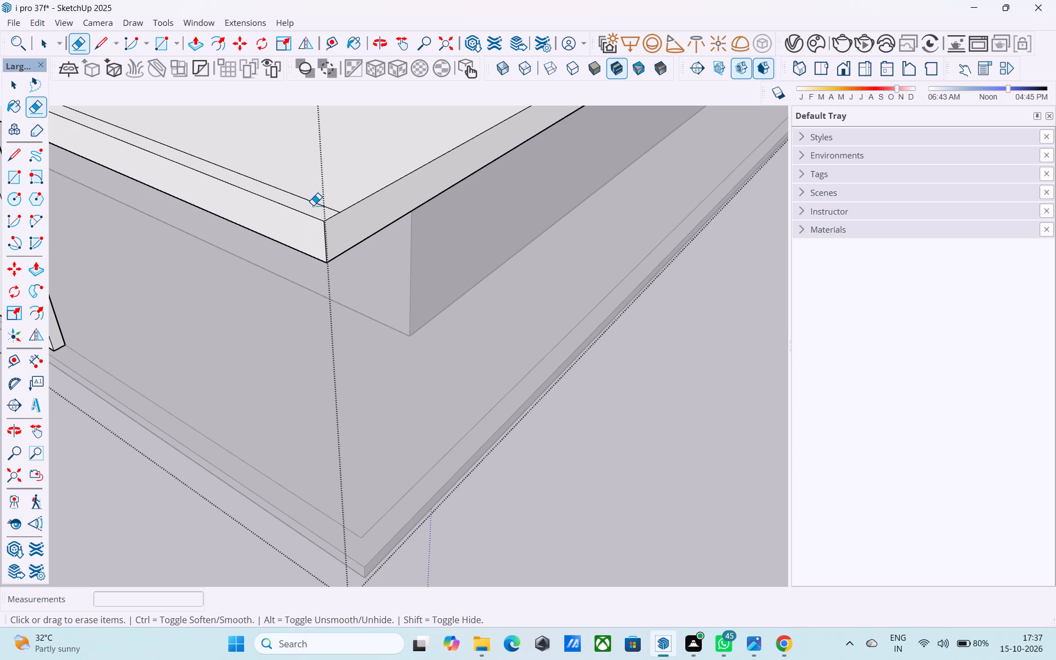
drag(313, 205, 319, 201)
middle_drag(341, 213, 325, 218)
key(space)
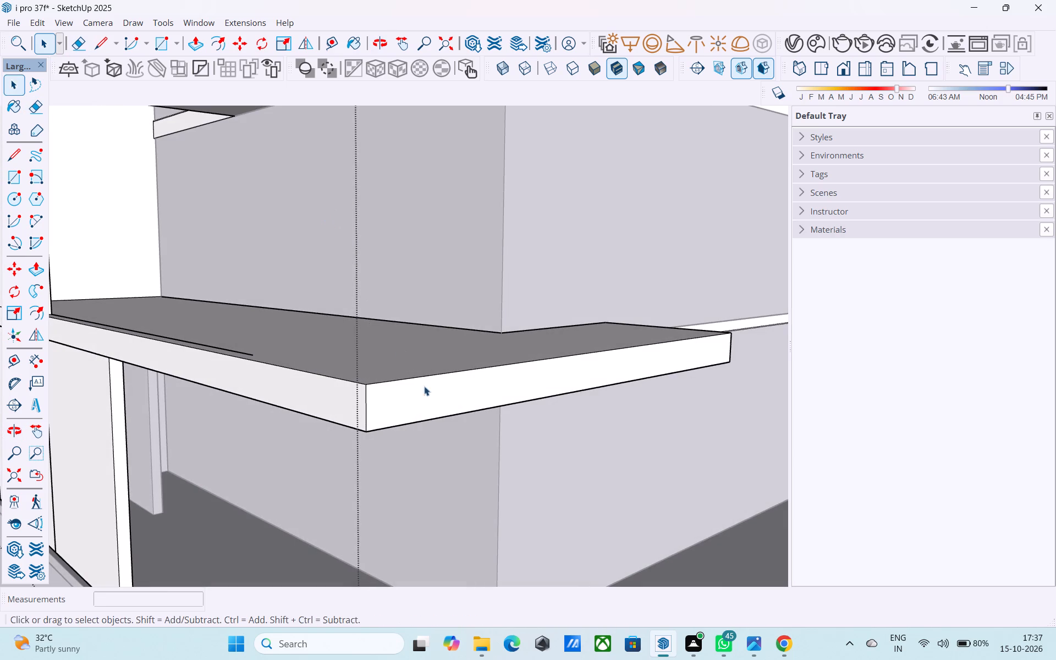
Push the outer side face of the first-floor slab's projection inward by about 2' 7".
click(438, 404)
key(p)
click(441, 404)
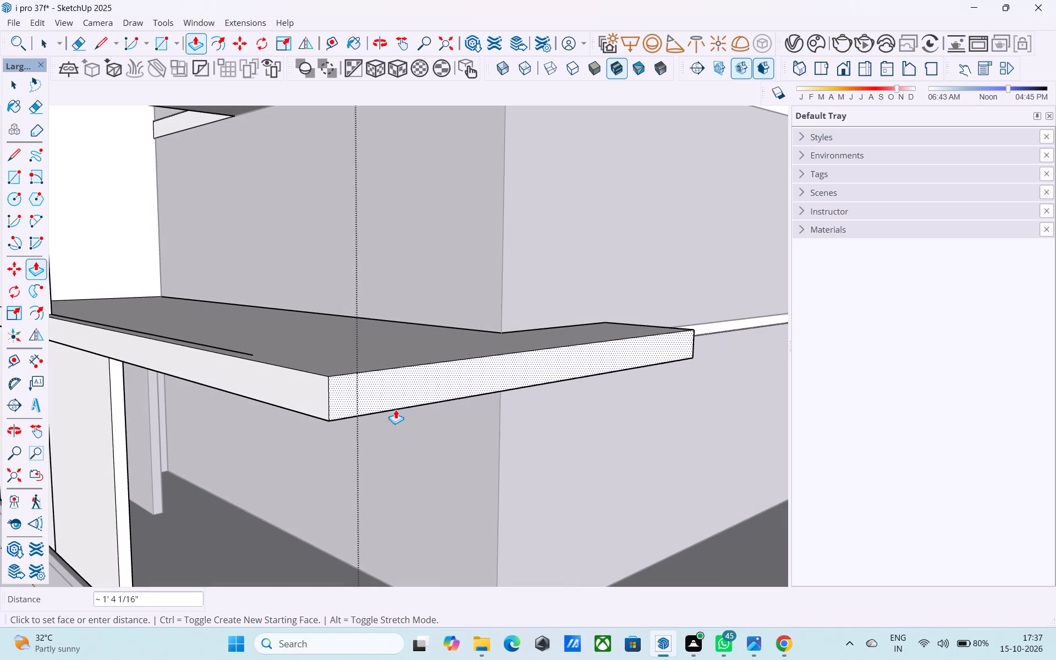
click(368, 401)
scroll(433, 420, down, 3)
scroll(439, 422, up, 1)
scroll(439, 422, down, 7)
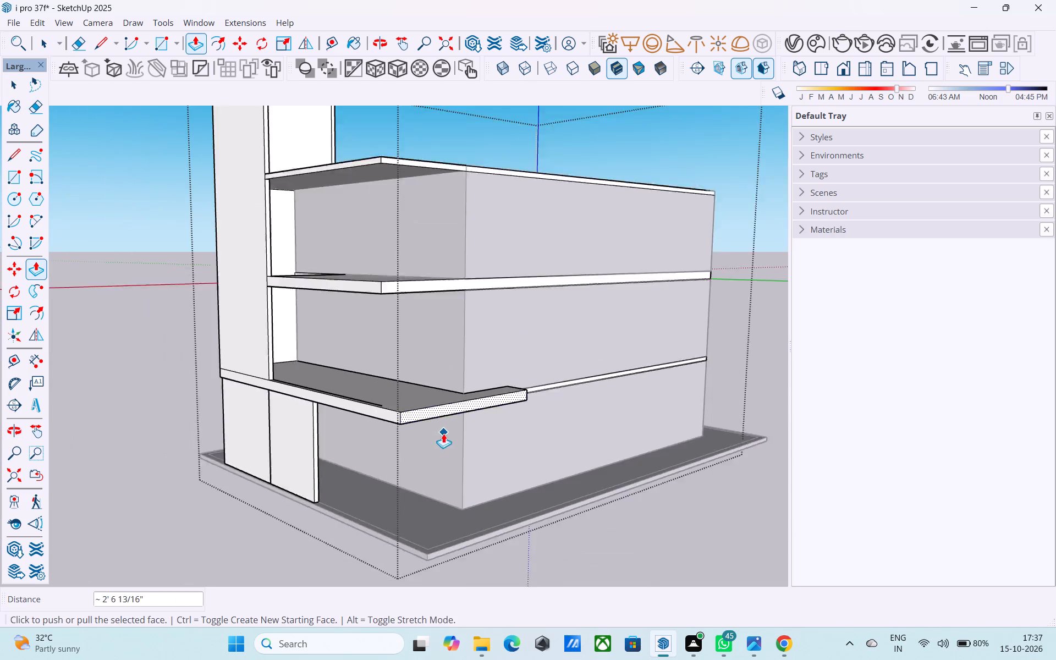
scroll(443, 433, down, 2)
middle_drag(443, 439, 570, 535)
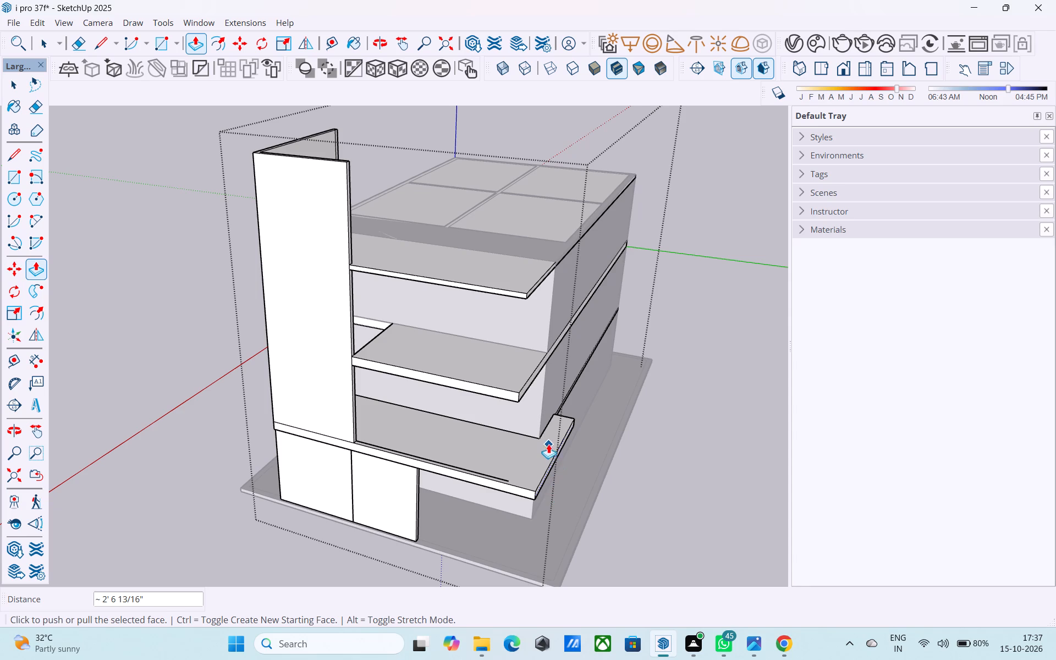
shift+middle_drag(542, 417, 543, 454)
scroll(529, 424, up, 6)
key(space)
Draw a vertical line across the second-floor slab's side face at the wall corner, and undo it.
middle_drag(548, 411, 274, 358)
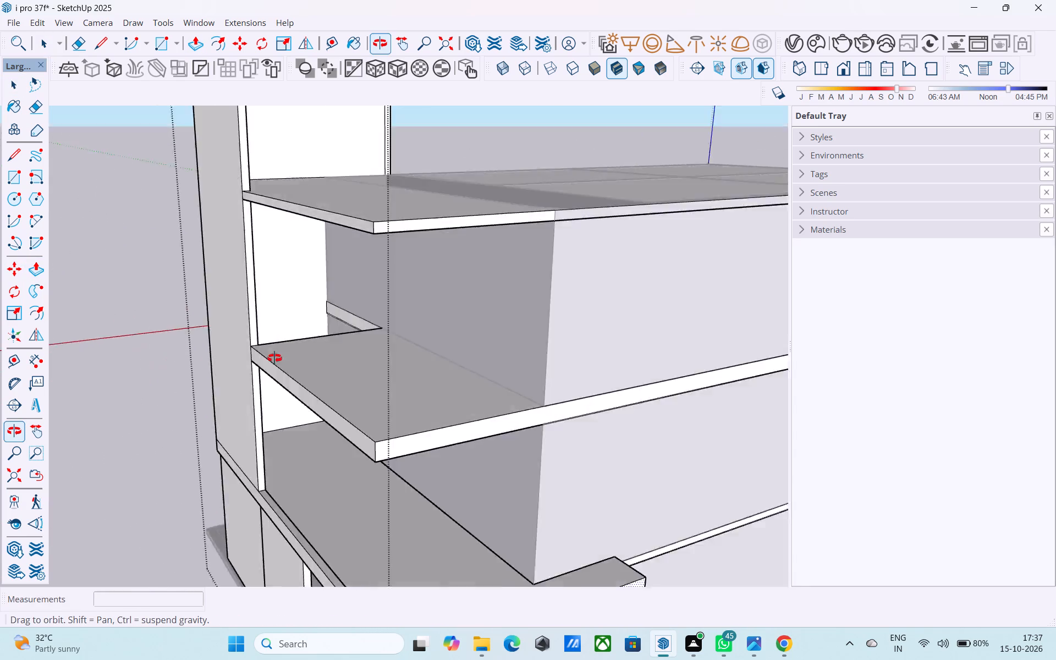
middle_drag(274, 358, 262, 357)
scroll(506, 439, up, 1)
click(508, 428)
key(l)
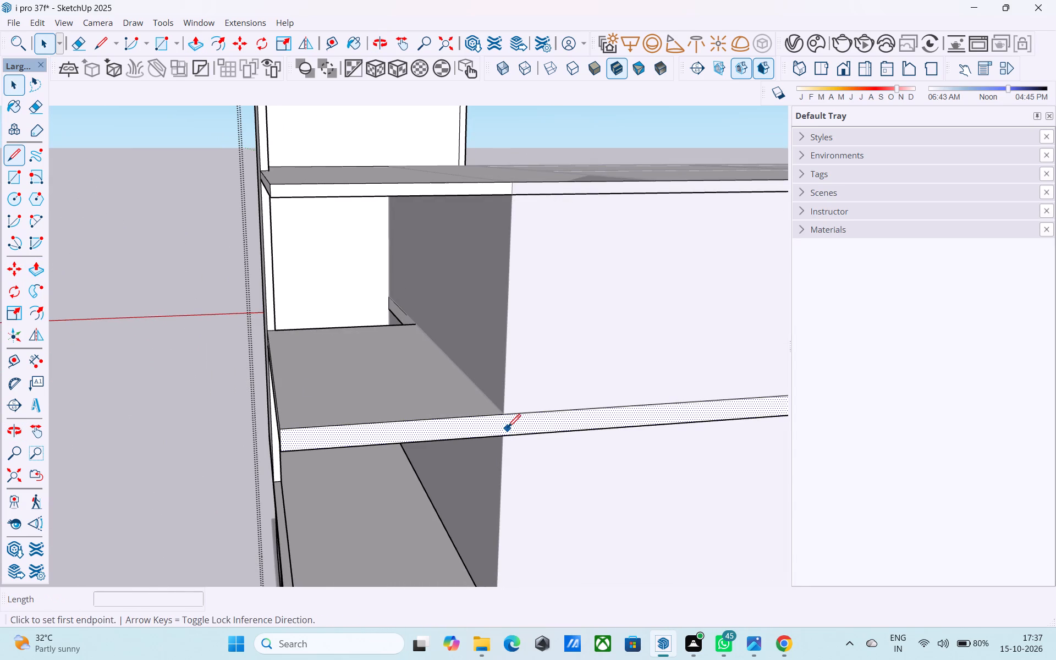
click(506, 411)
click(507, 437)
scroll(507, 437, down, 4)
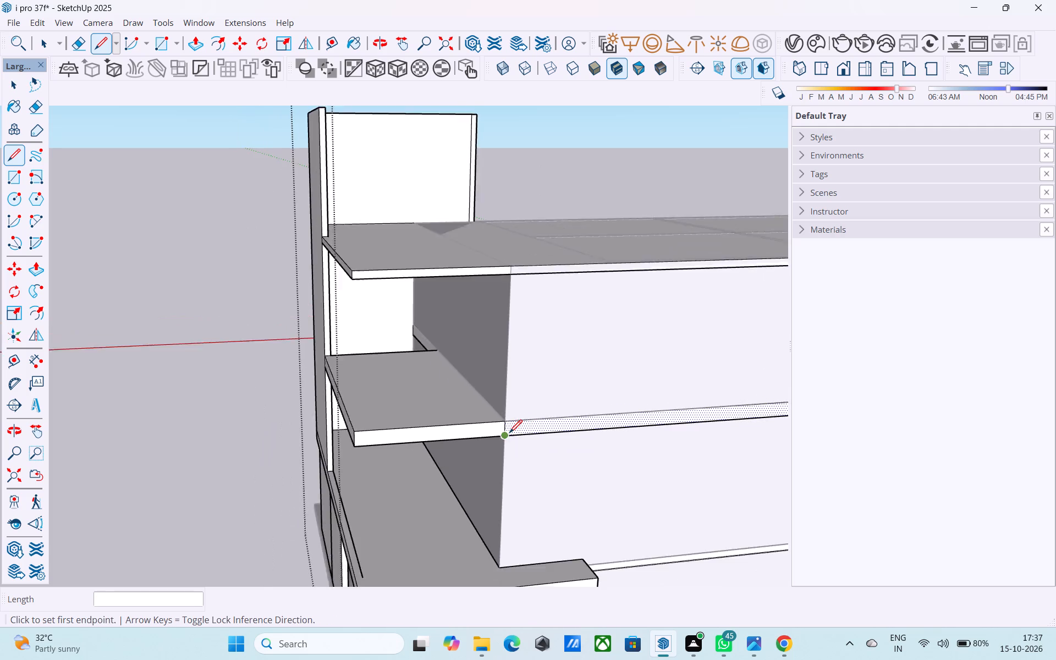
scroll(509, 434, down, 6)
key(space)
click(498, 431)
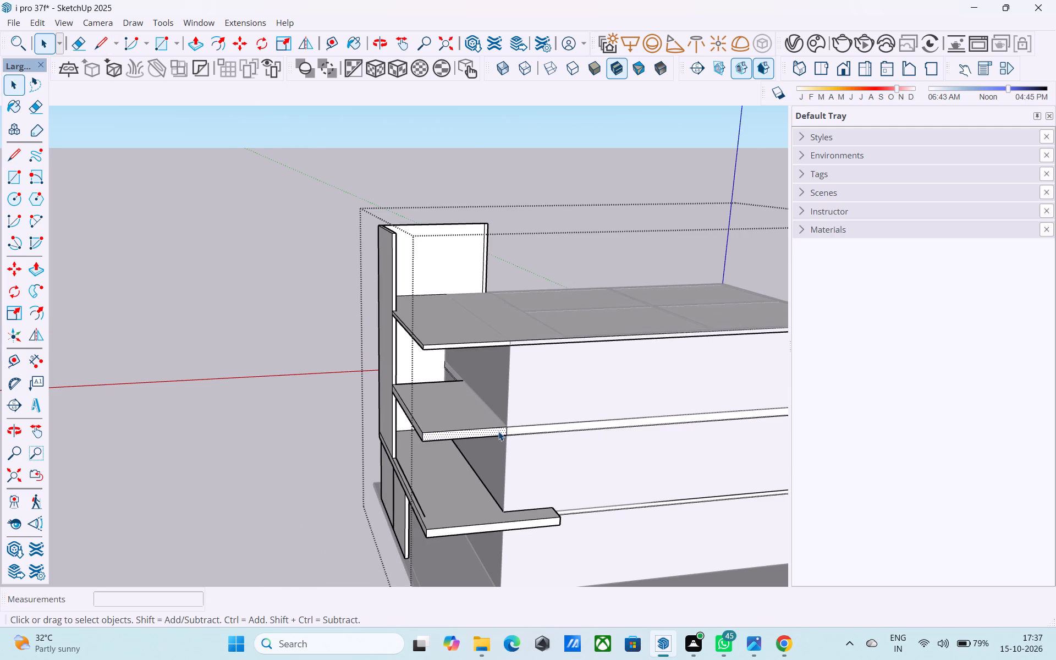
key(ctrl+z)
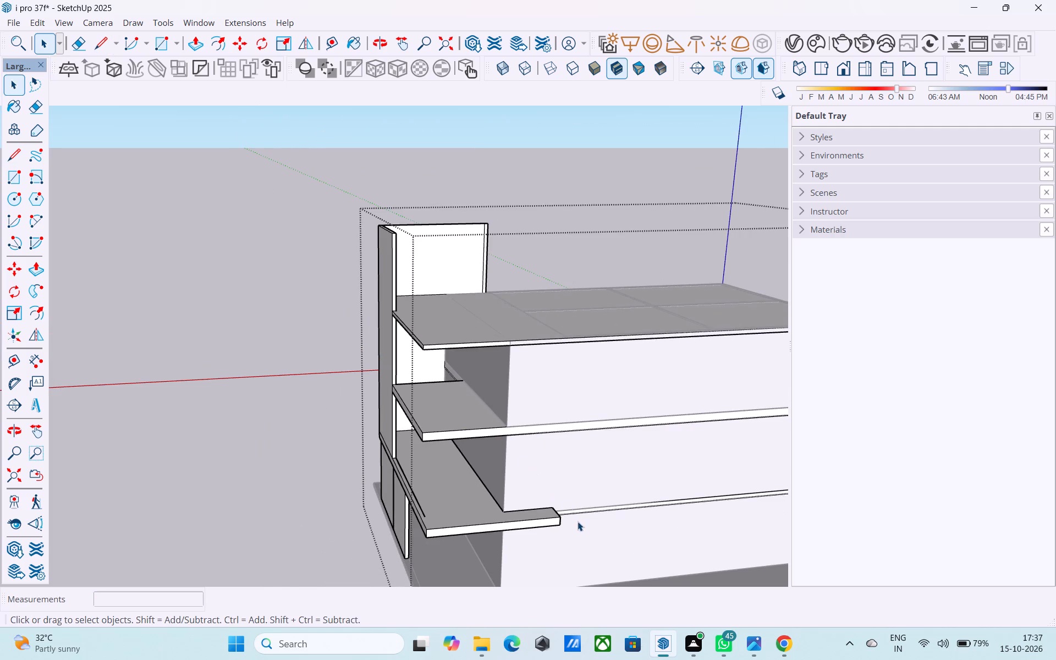
Draw a vertical line from the rear corner of the first-floor slab's projection up to the second-floor slab's side edge.
key(l)
click(554, 507)
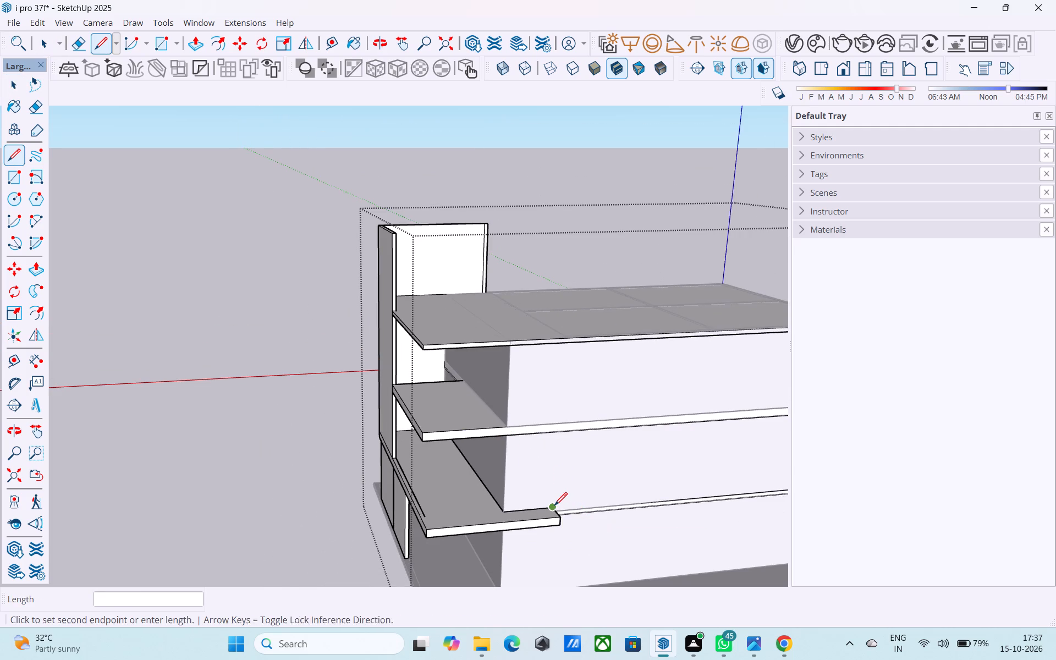
click(554, 425)
key(space)
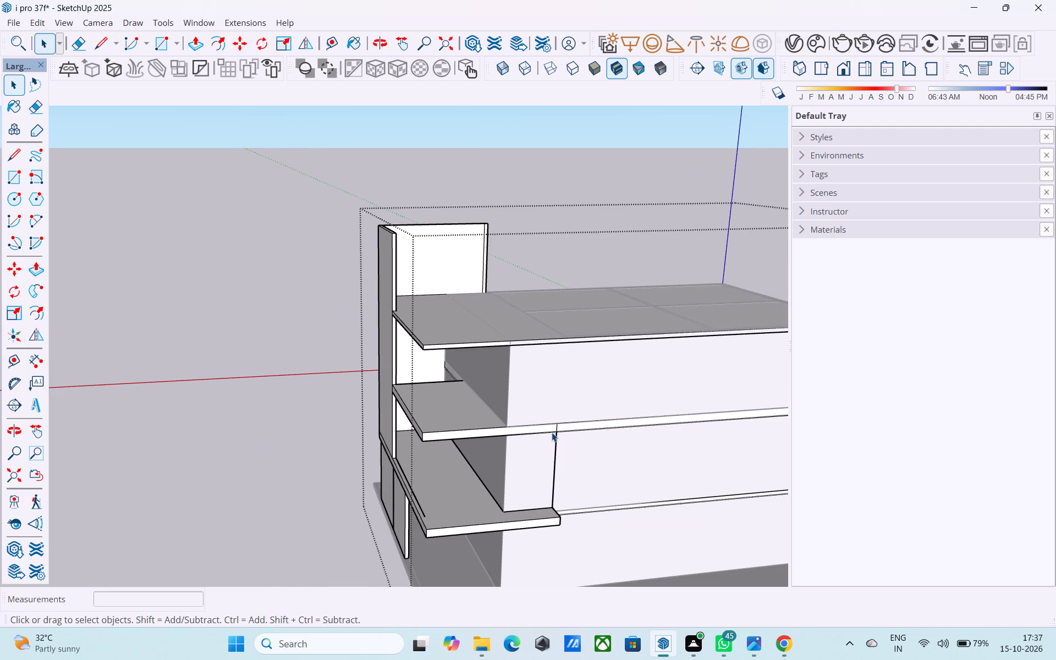
Pull the front portion of the second-floor slab's side face outward to line up with the first-floor slab's projection.
scroll(551, 432, up, 7)
click(532, 427)
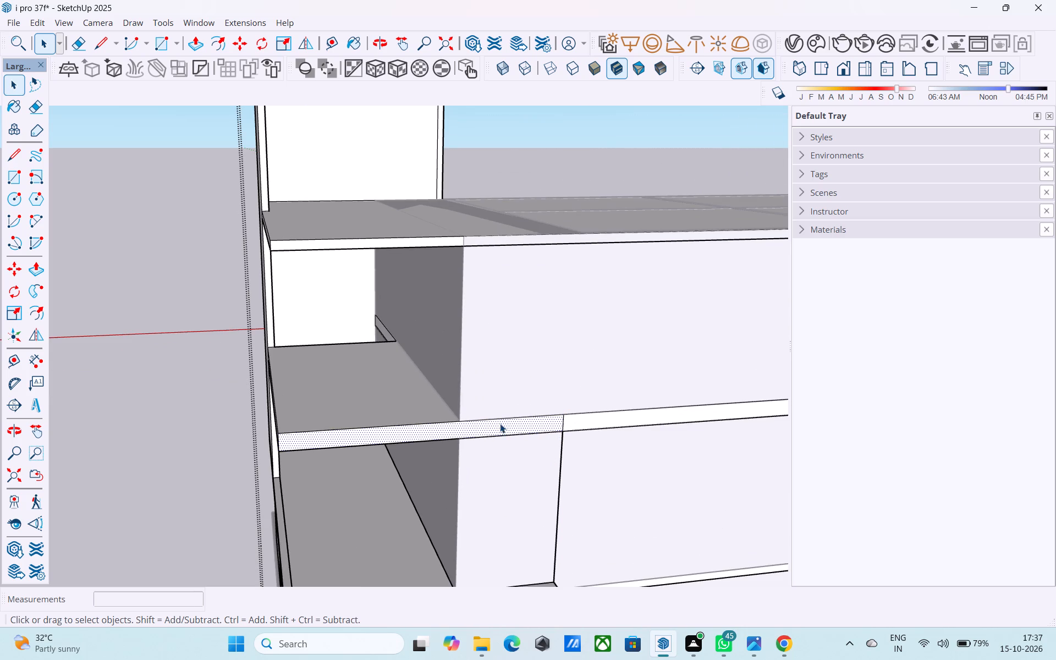
key(p)
click(457, 427)
scroll(466, 447, down, 5)
middle_drag(476, 484, 530, 266)
click(435, 381)
middle_drag(438, 362, 518, 419)
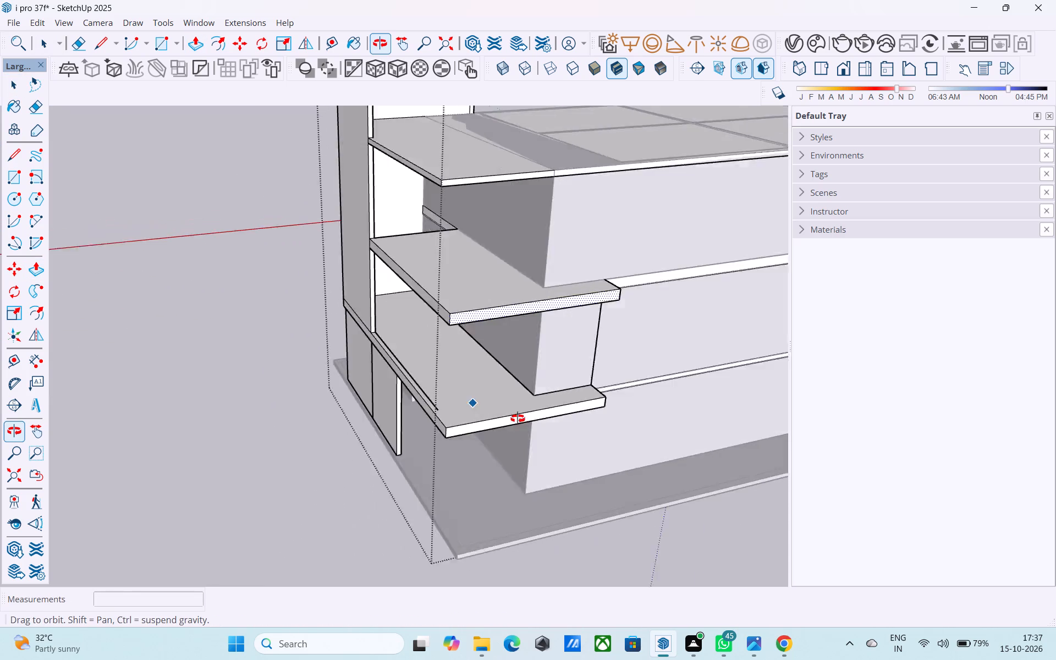
middle_drag(518, 419, 430, 551)
middle_drag(404, 425, 384, 411)
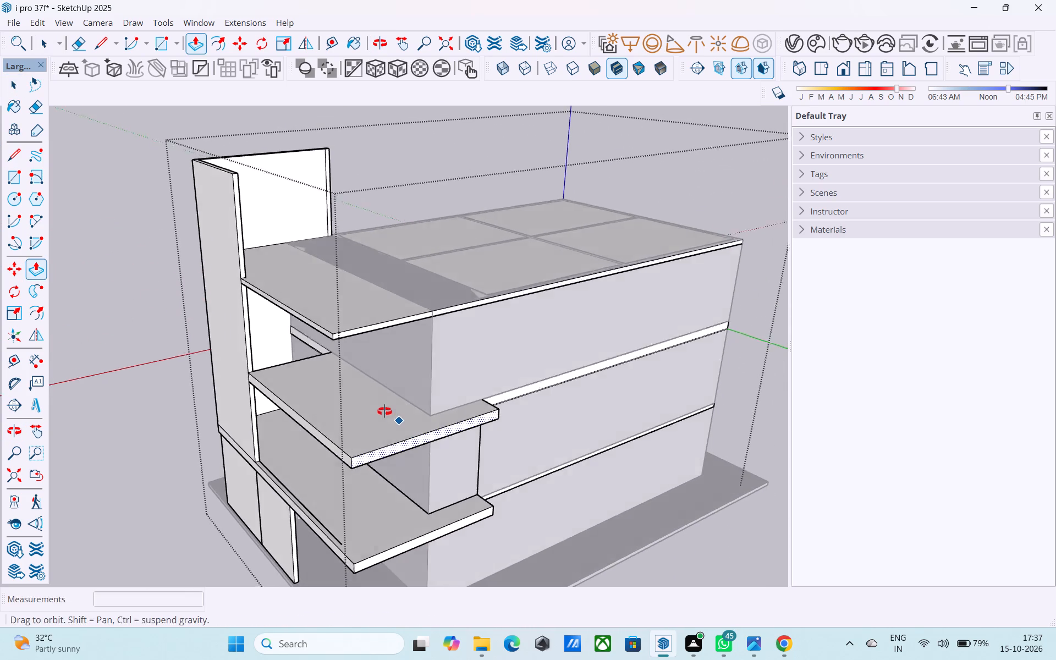
middle_drag(384, 411, 372, 397)
Draw lines on the second-floor slab's top face along the wall base, around the wall corner to the projection's rear corner.
key(l)
scroll(370, 388, up, 3)
click(308, 327)
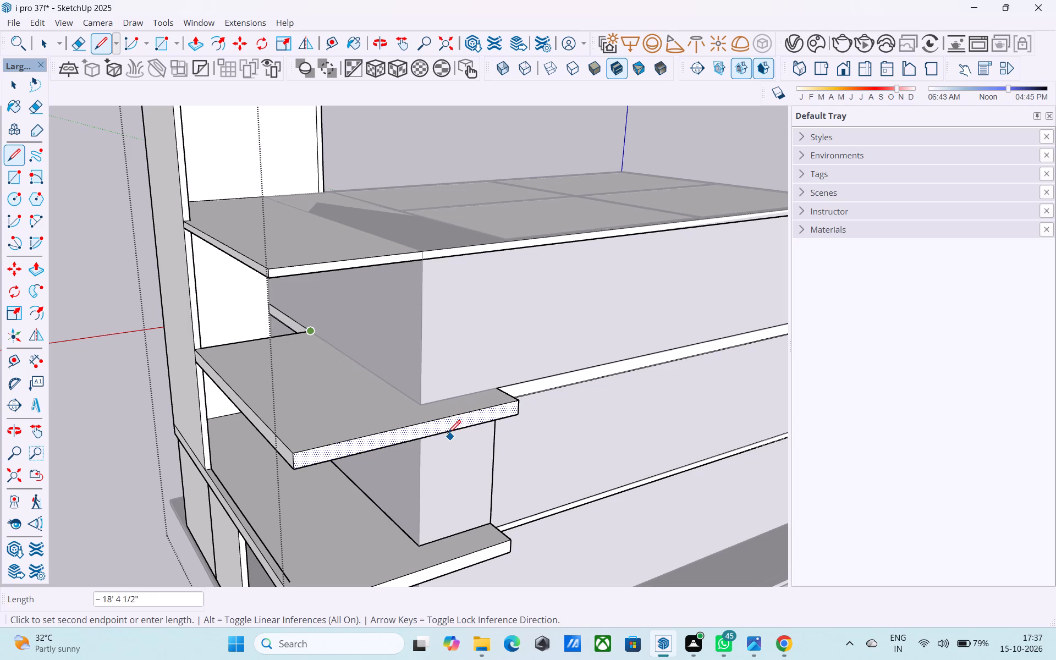
click(421, 404)
click(423, 406)
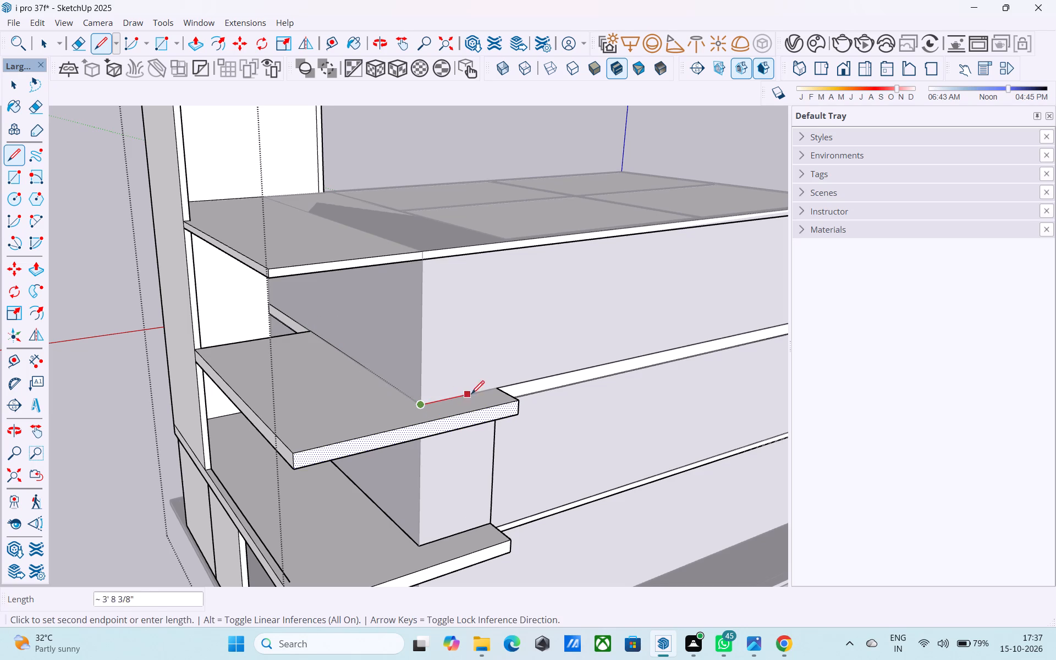
click(498, 391)
scroll(505, 402, down, 5)
key(space)
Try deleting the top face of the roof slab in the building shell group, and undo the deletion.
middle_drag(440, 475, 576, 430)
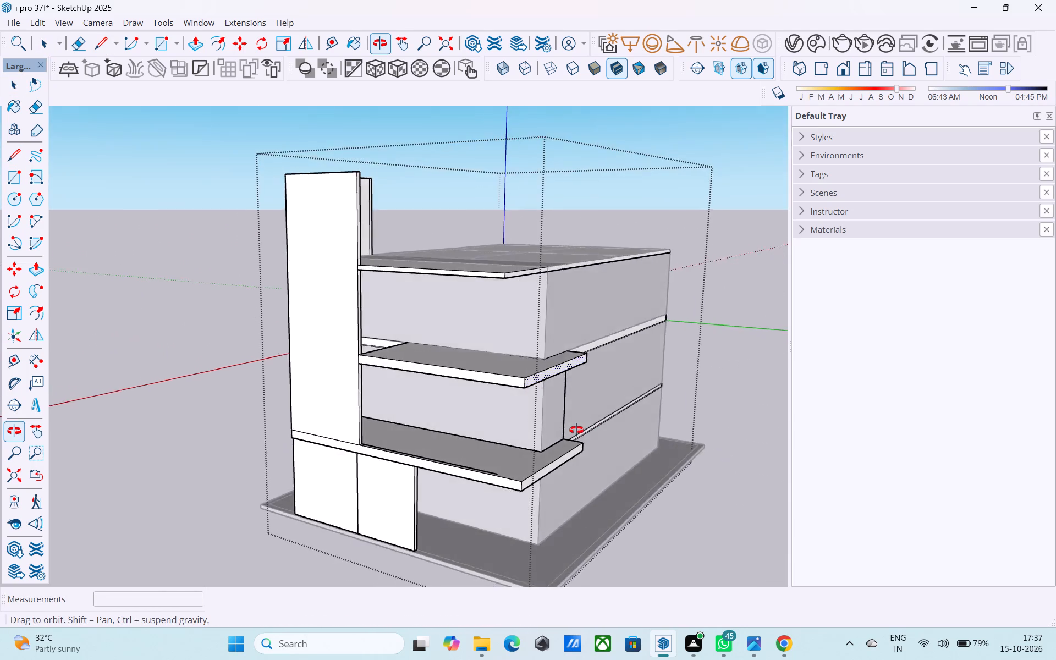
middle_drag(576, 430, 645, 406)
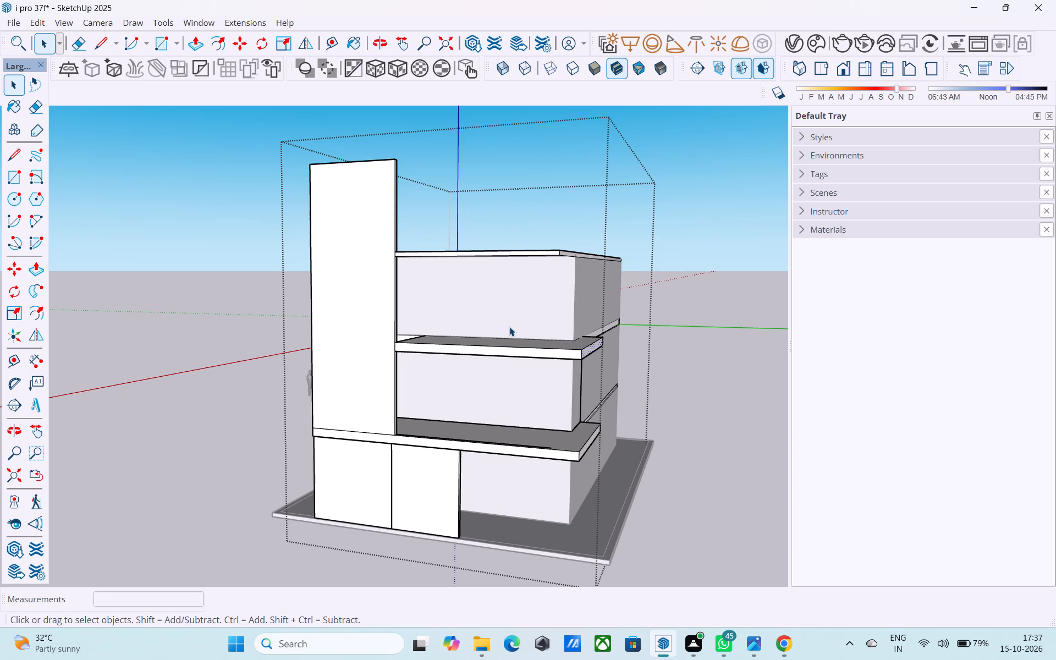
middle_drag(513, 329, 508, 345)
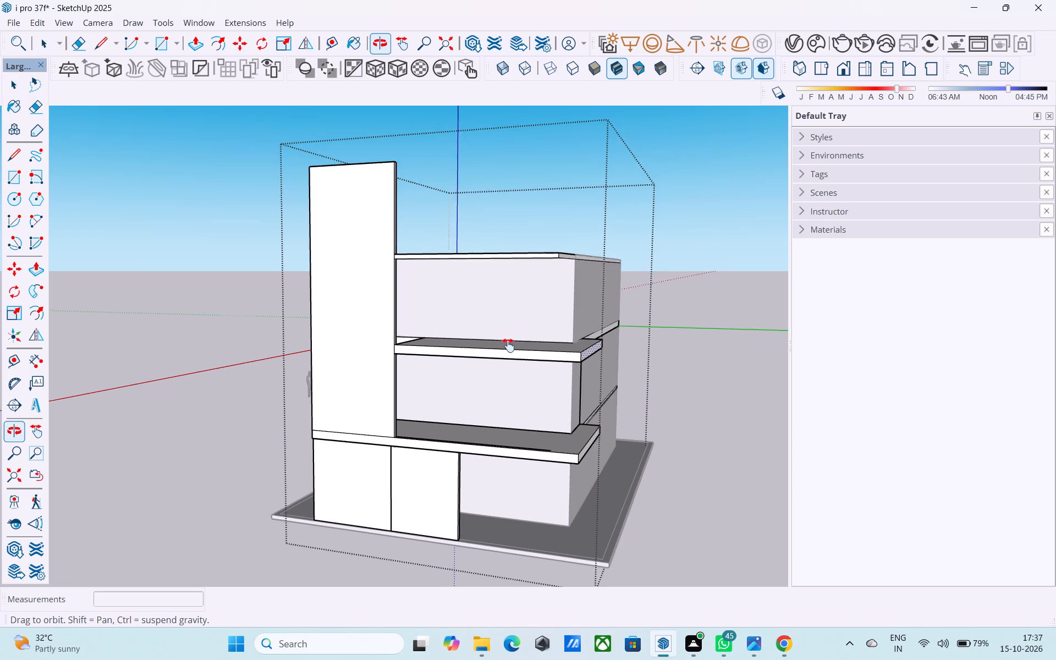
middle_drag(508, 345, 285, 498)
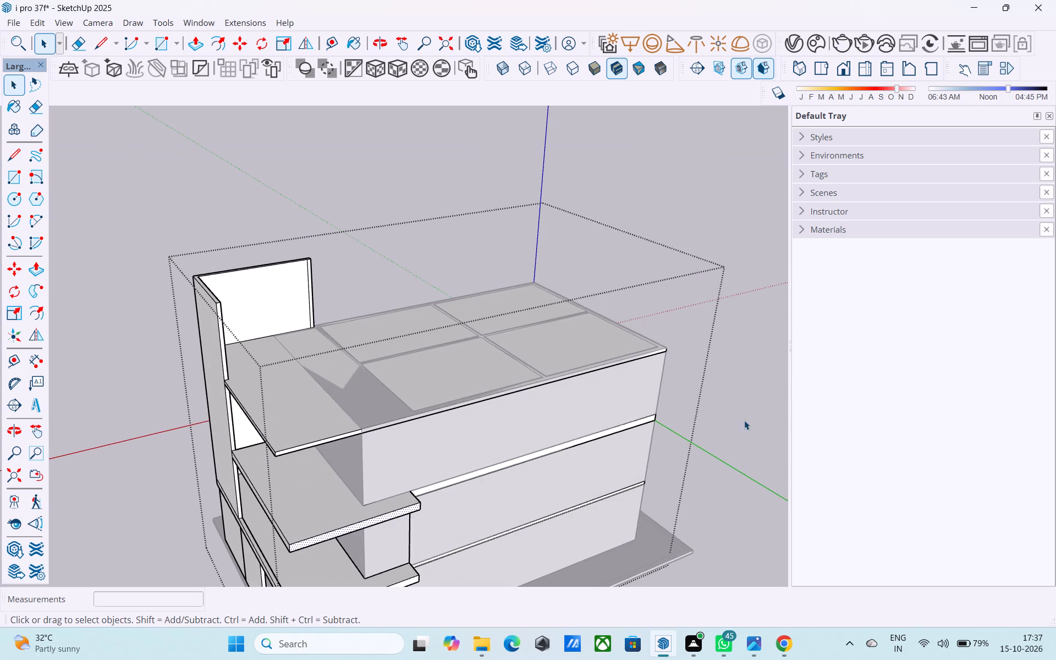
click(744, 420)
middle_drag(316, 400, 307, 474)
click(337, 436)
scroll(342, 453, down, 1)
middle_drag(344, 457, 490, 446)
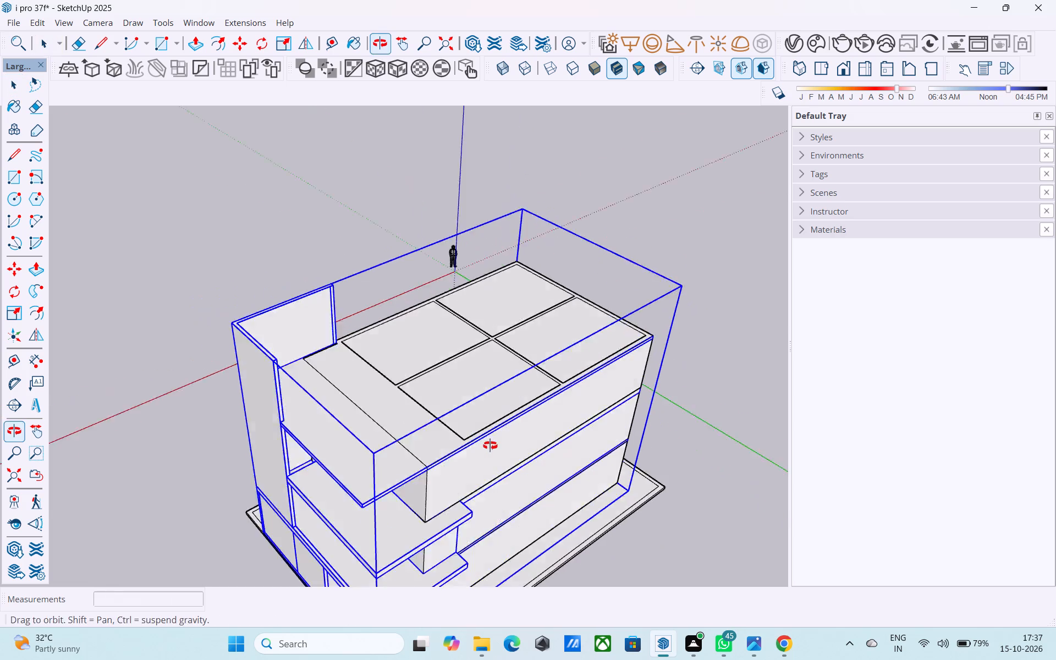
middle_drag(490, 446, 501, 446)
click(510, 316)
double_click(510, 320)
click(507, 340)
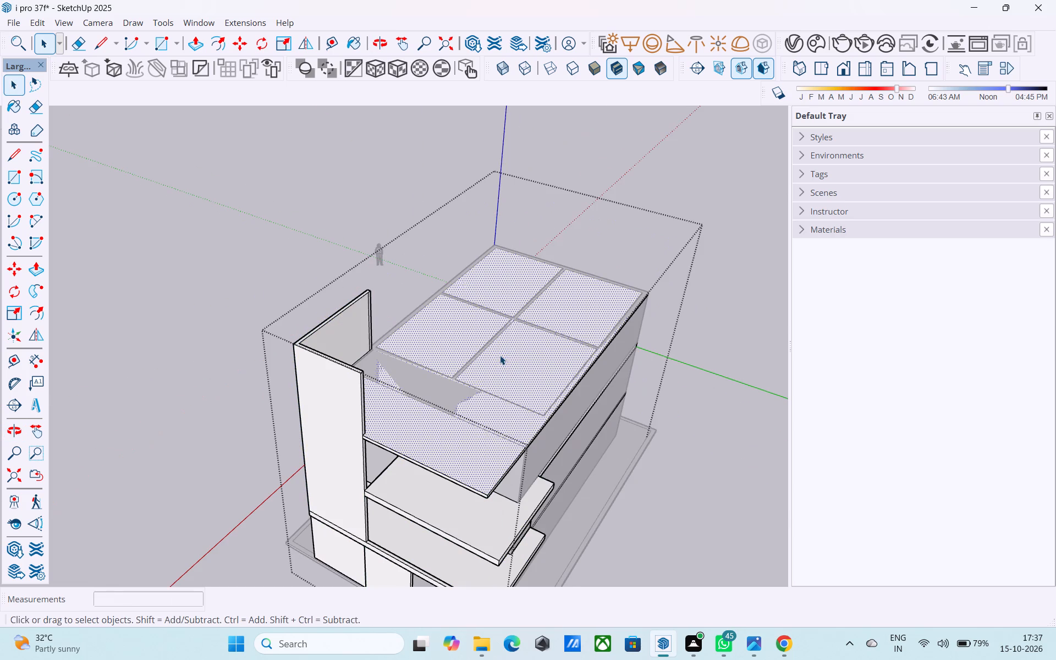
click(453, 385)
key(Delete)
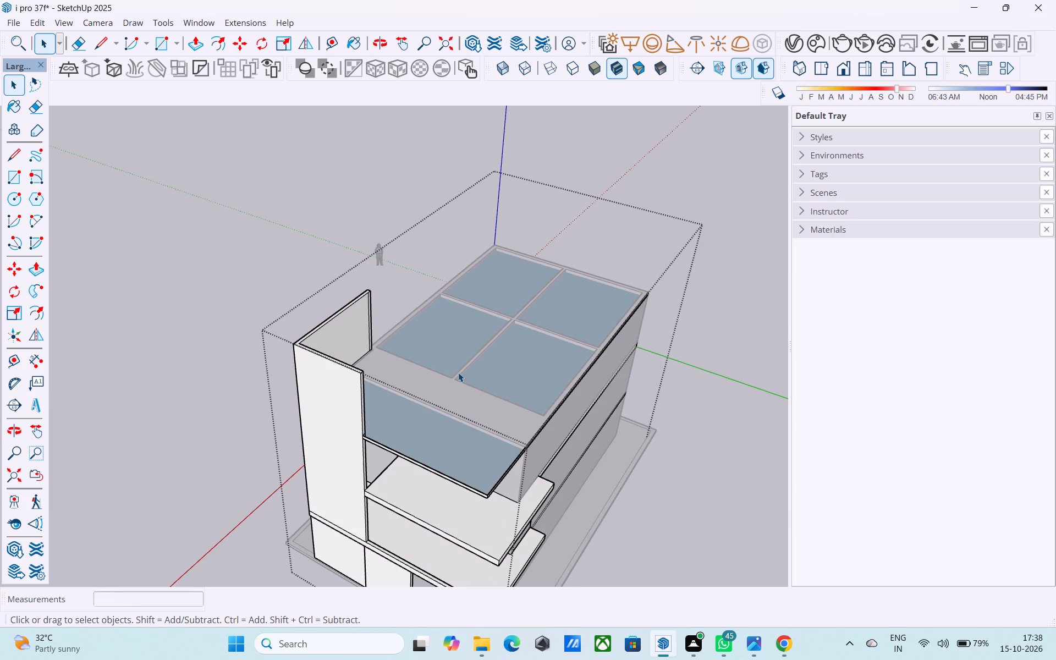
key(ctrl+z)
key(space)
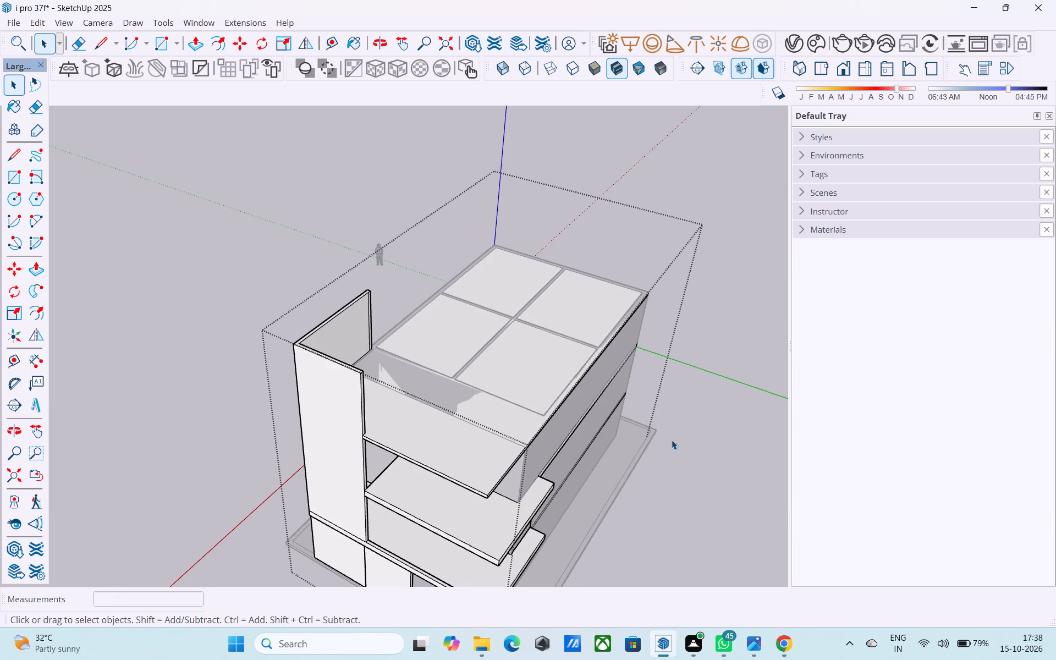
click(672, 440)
Examine the house massing and slab projections from the front, the side and below.
middle_drag(563, 429, 428, 348)
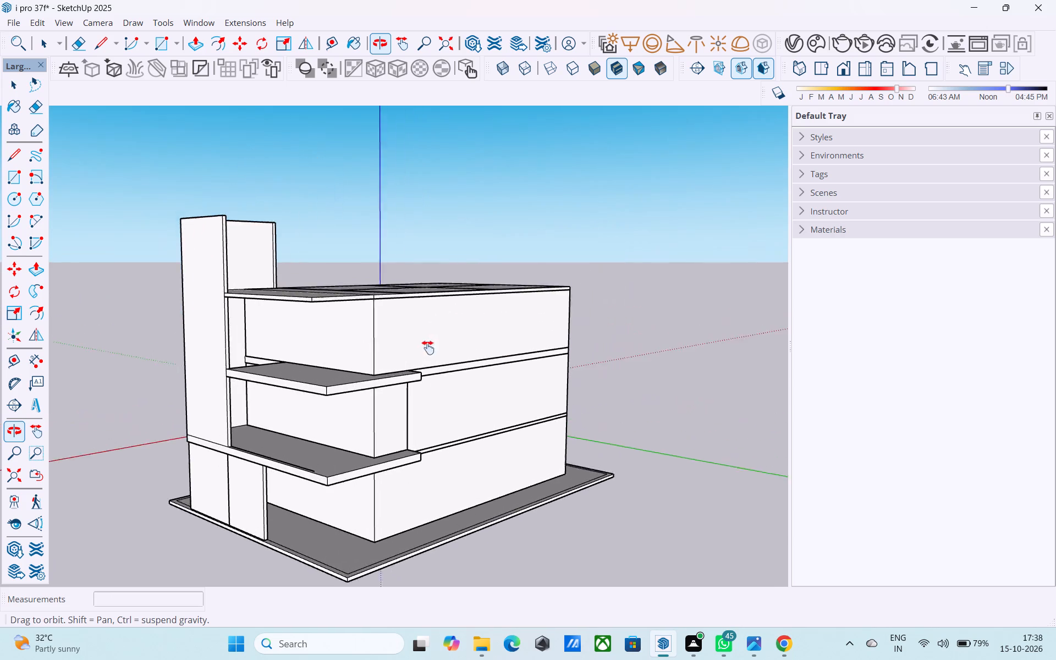
middle_drag(428, 348, 550, 351)
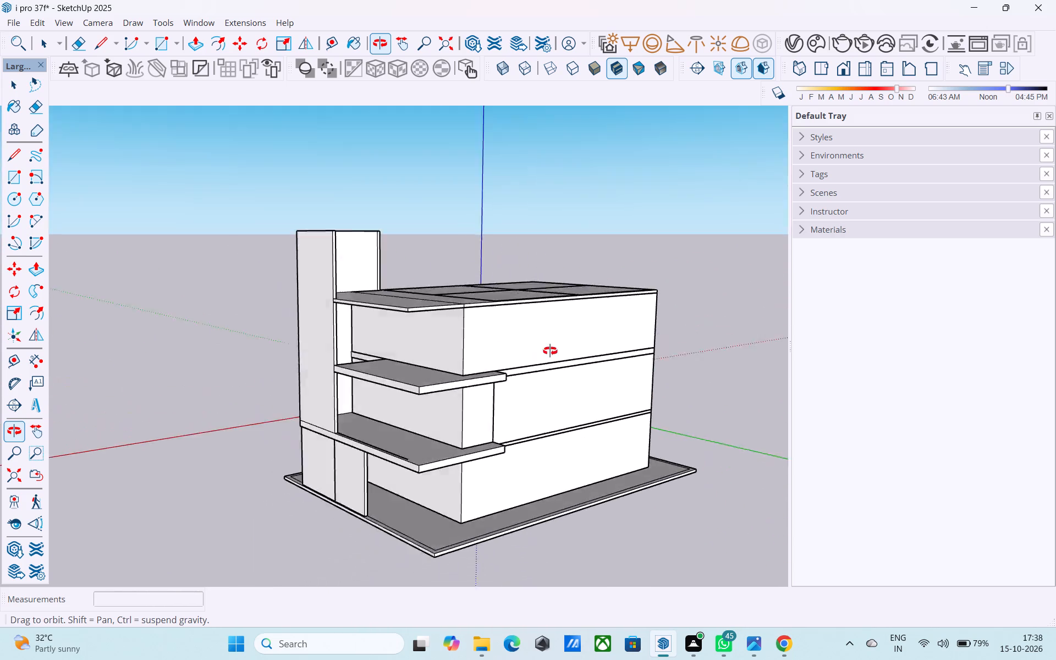
middle_drag(550, 351, 603, 368)
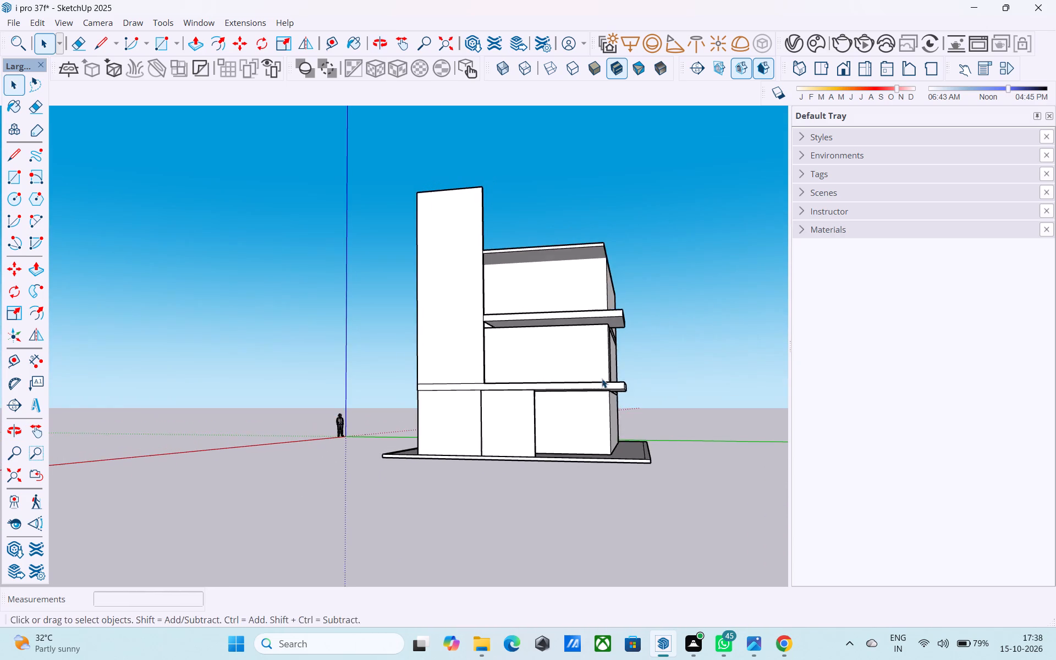
shift+middle_drag(602, 383, 470, 392)
shift+middle_drag(435, 421, 411, 414)
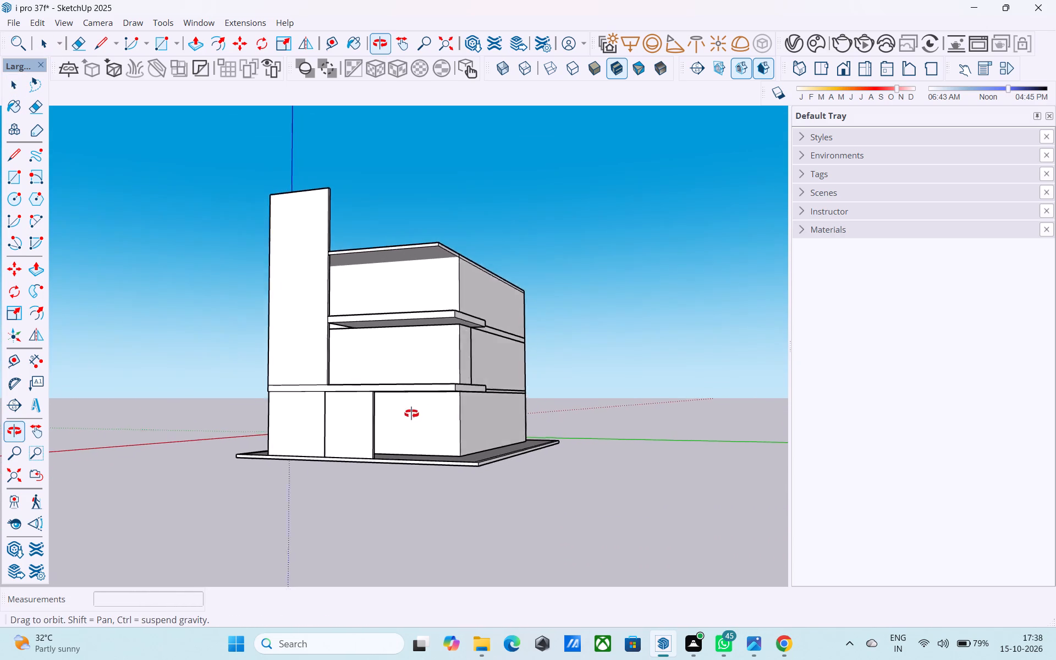
shift+middle_drag(411, 414, 527, 449)
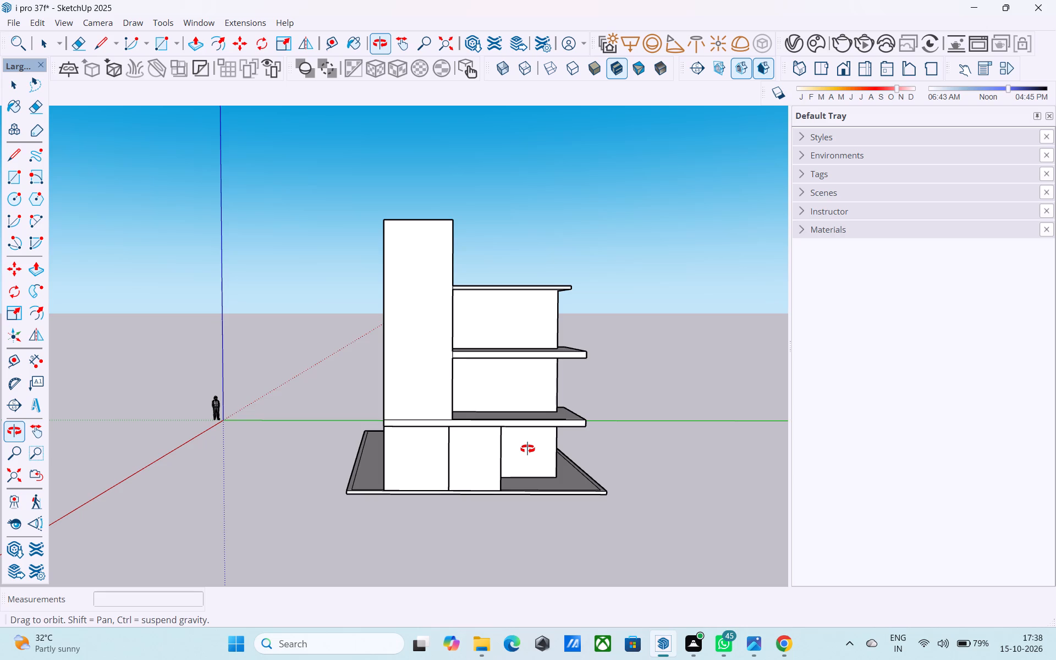
shift+middle_drag(527, 449, 516, 441)
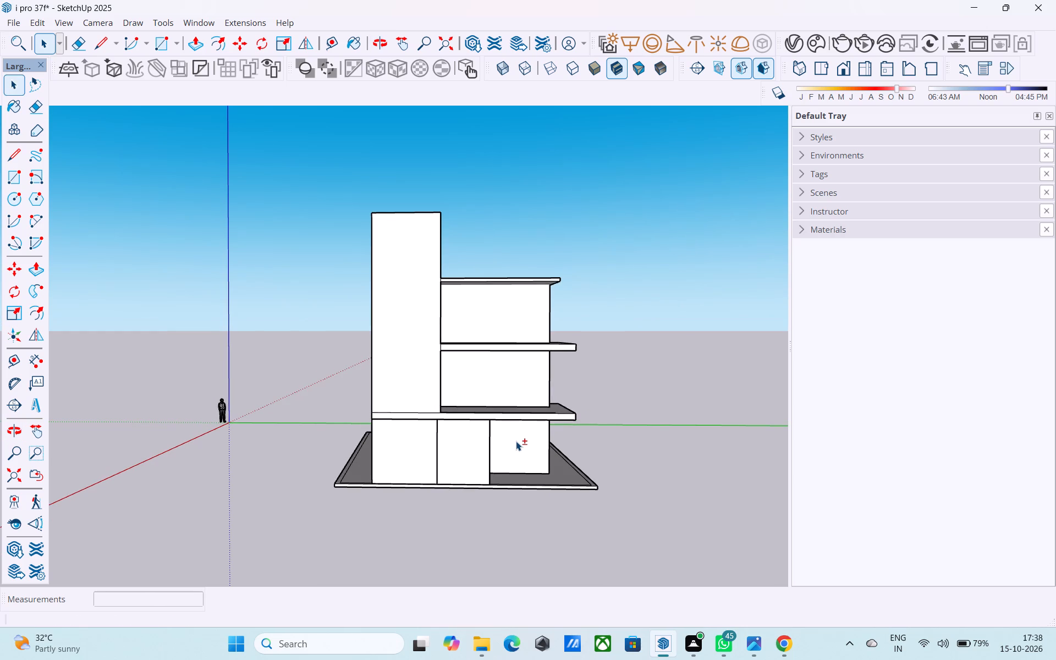
middle_drag(516, 434, 435, 350)
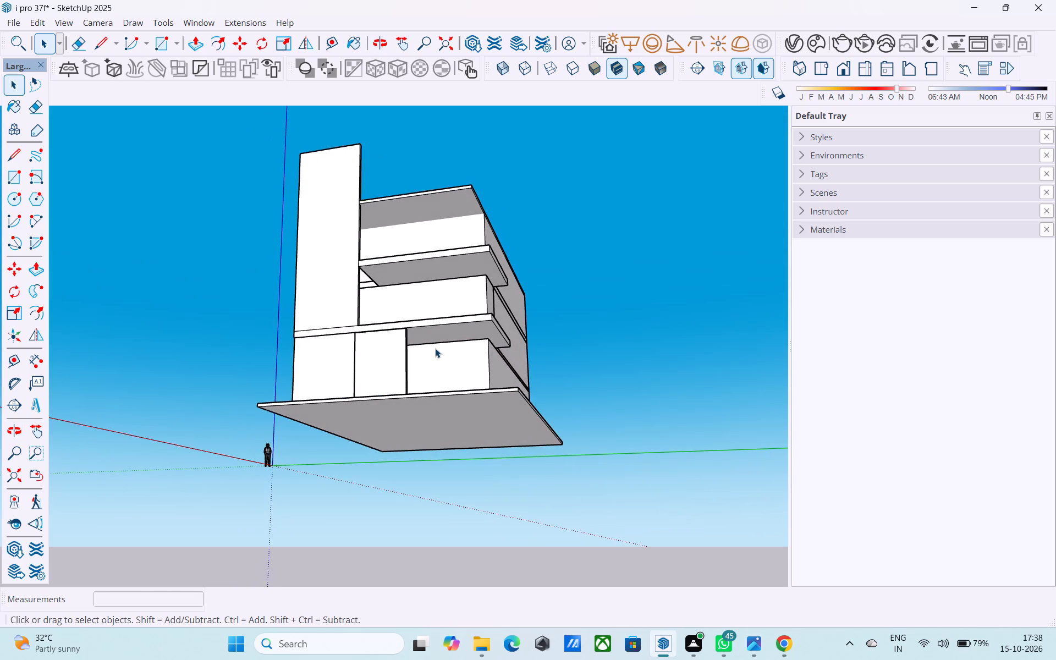
scroll(435, 348, down, 1)
shift+middle_drag(435, 348, 460, 491)
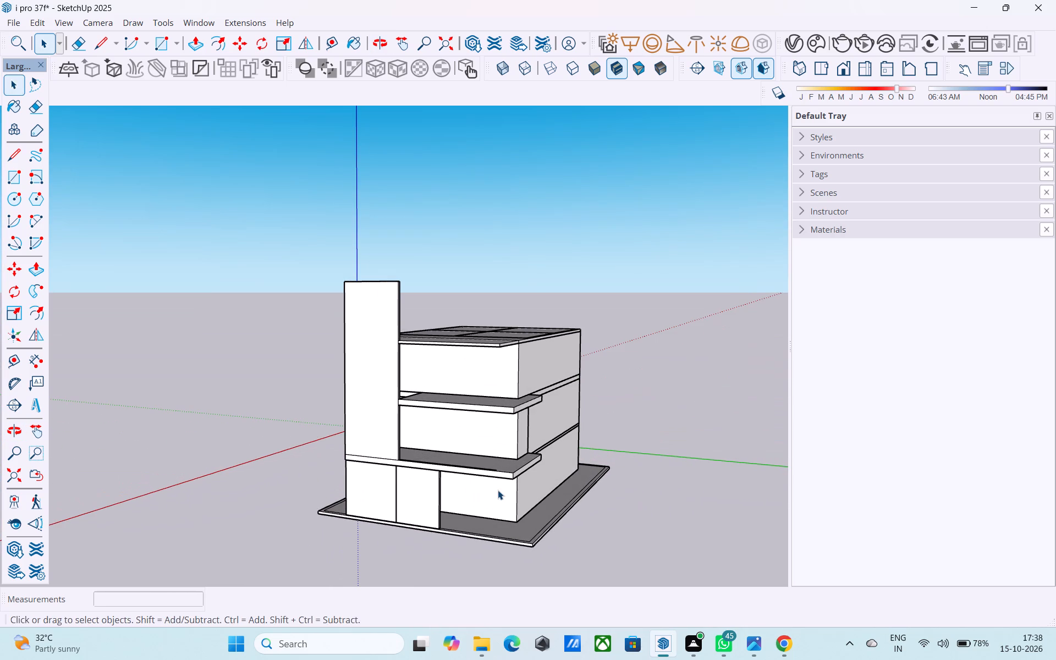
middle_drag(498, 490, 513, 490)
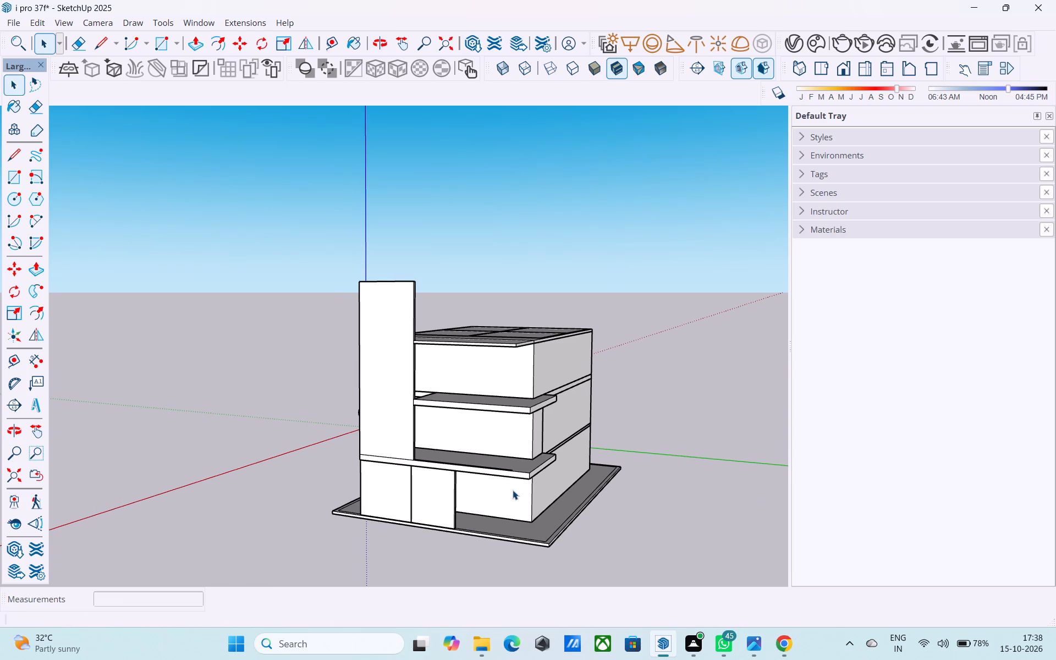
Copy the outer side edge of the first-floor slab's underside inward by 6".
scroll(513, 490, up, 4)
middle_drag(553, 486, 576, 379)
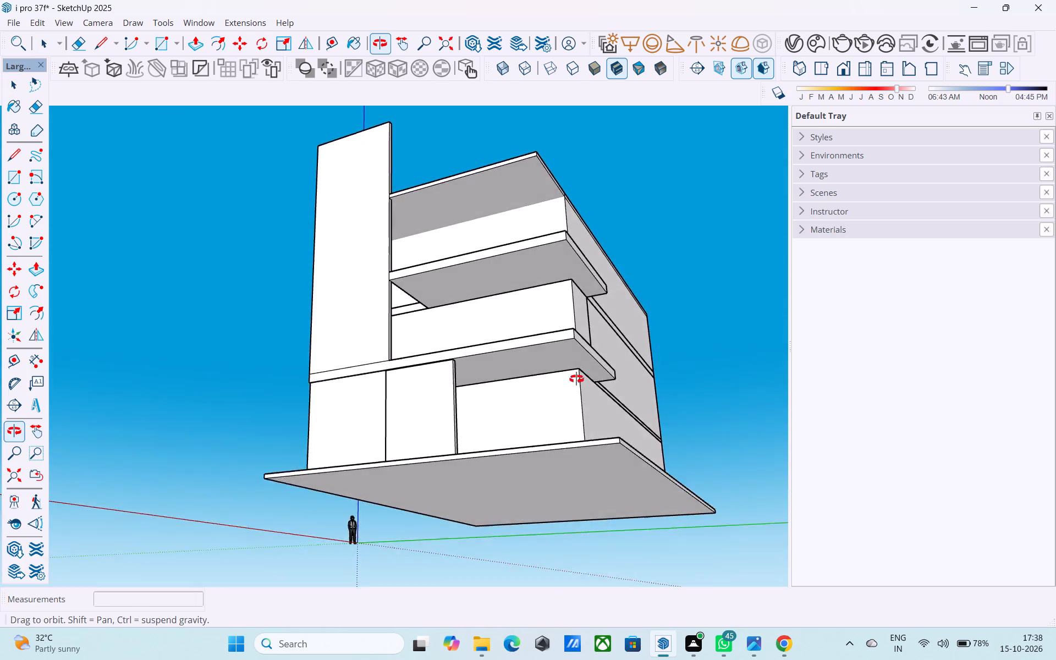
middle_drag(576, 379, 599, 415)
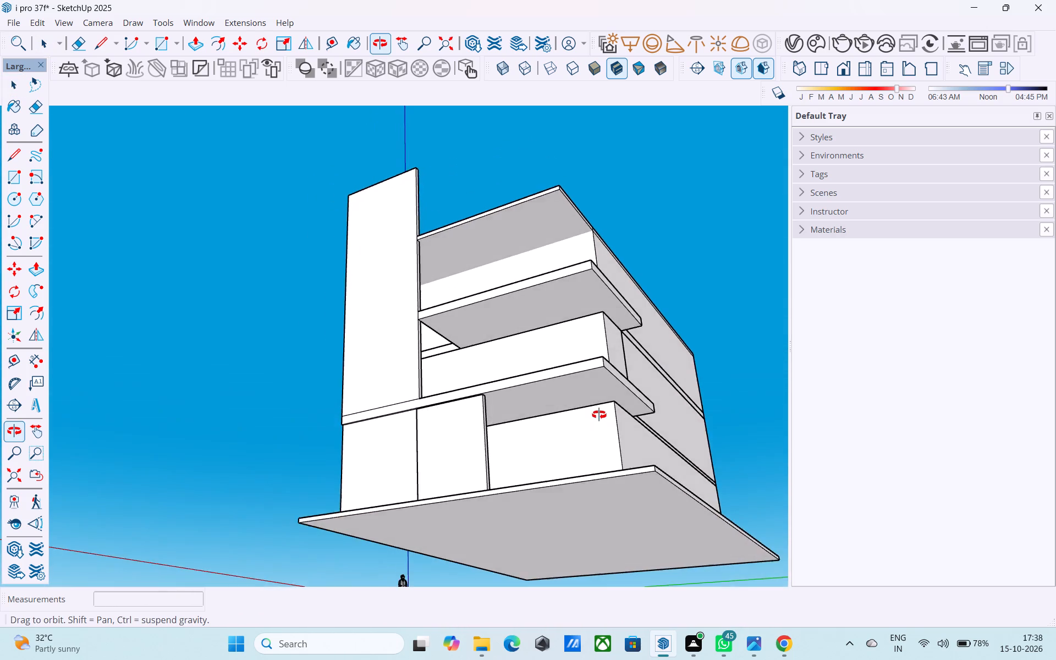
middle_drag(599, 415, 391, 363)
scroll(376, 304, up, 9)
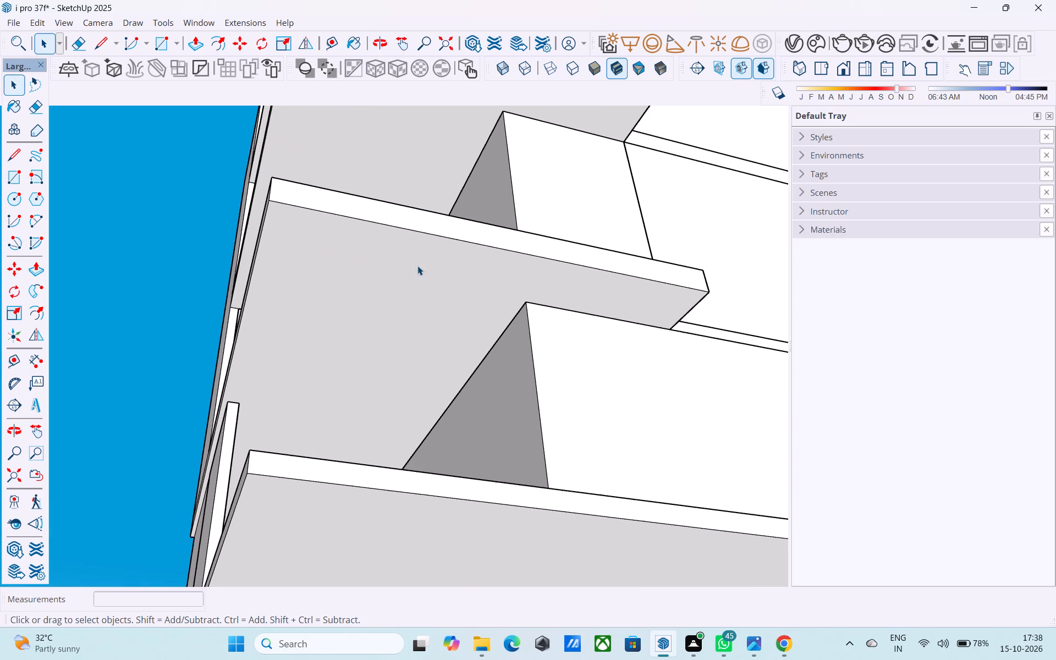
double_click(389, 218)
click(387, 226)
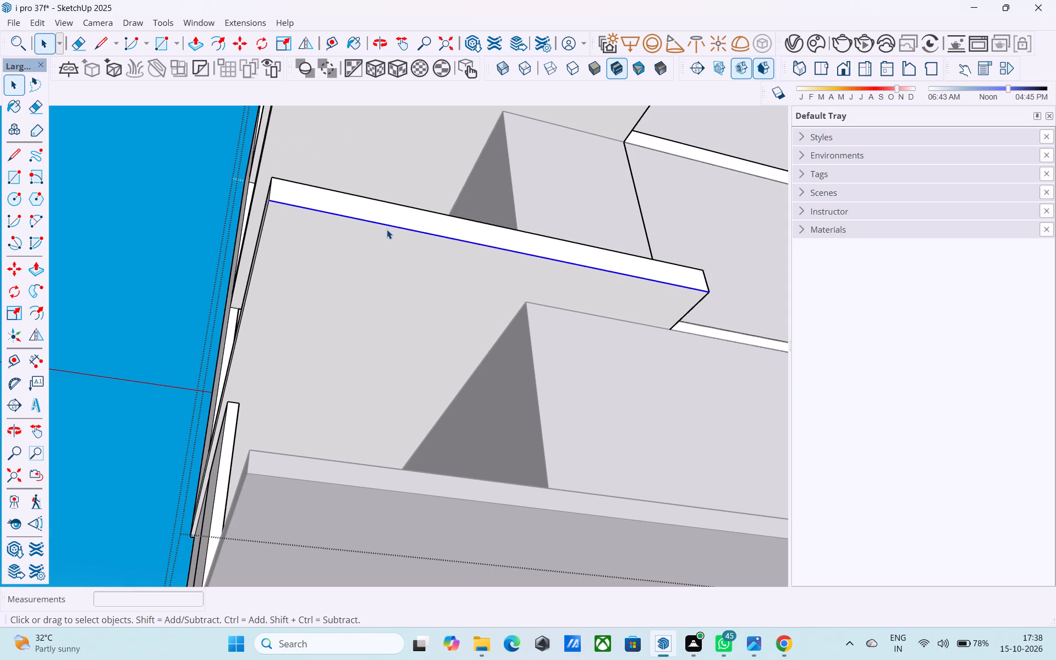
key(m)
click(274, 201)
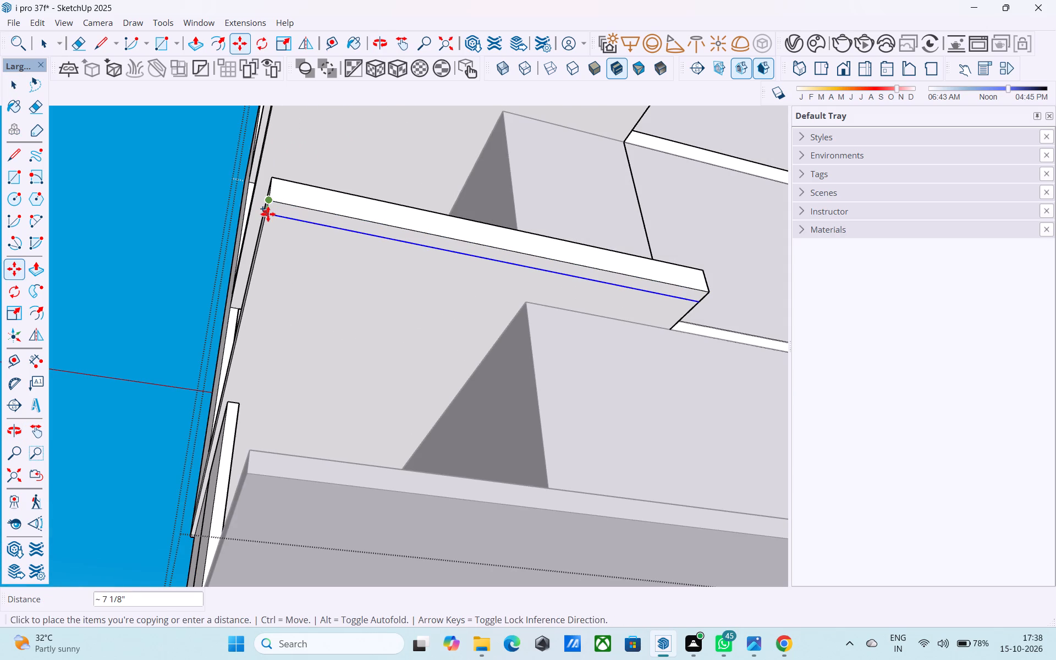
text(6")
key(Return)
key(space)
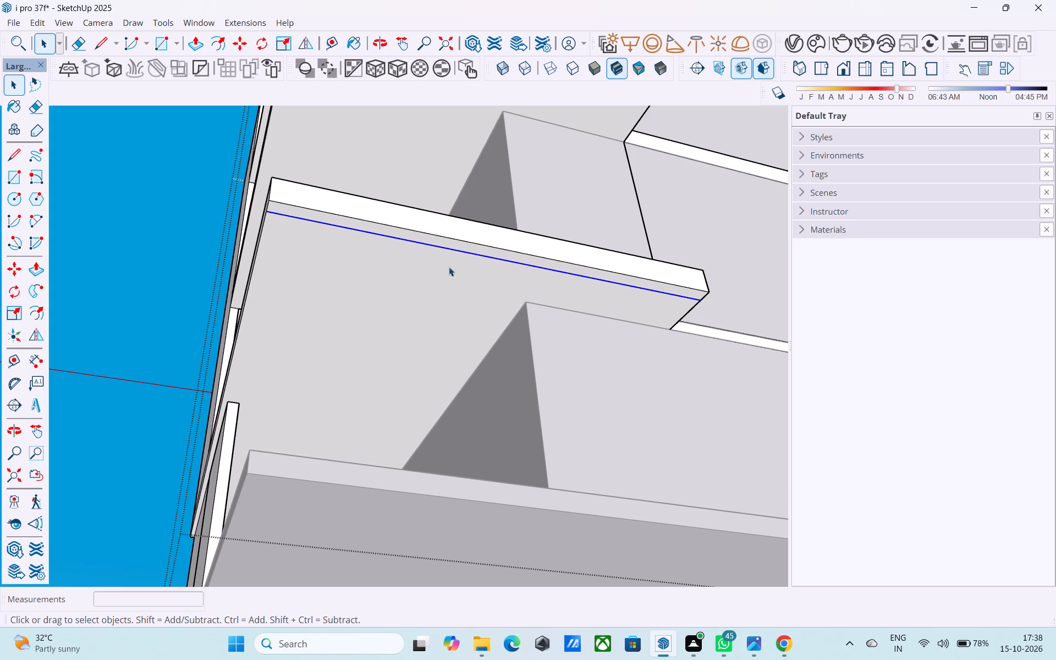
Copy the underside strip's short end edge 6' along the slab from its outer front corner.
click(269, 205)
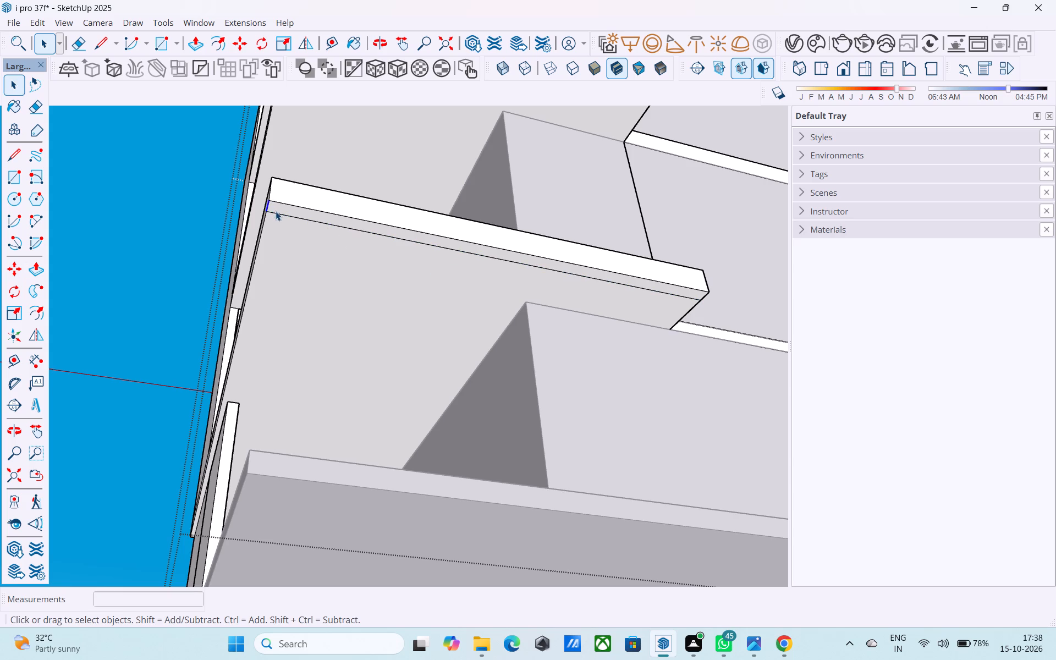
key(m)
click(274, 200)
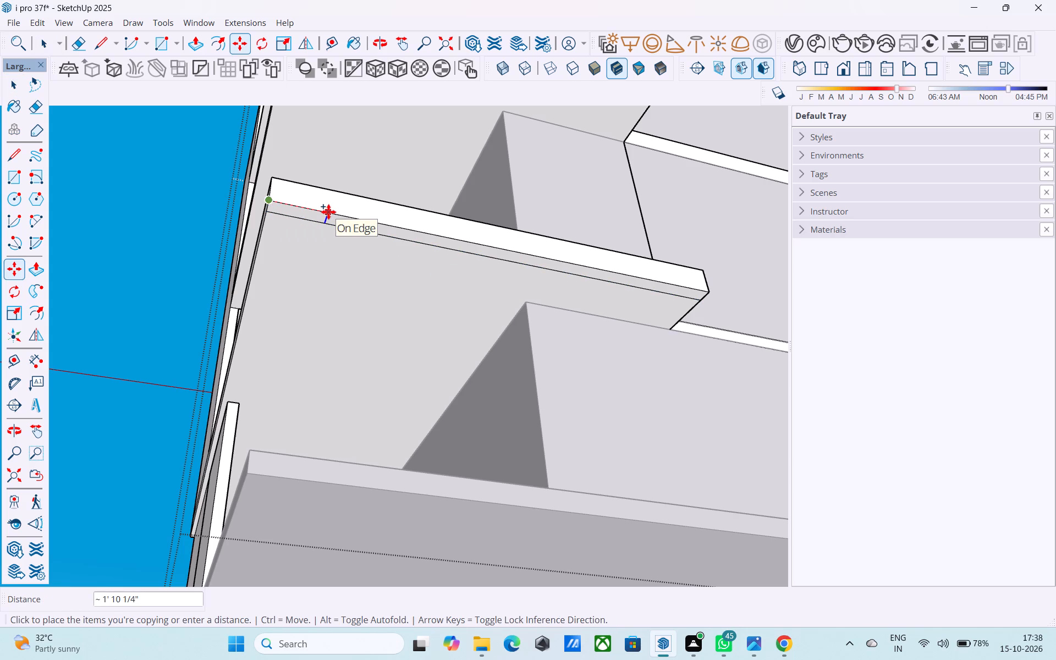
text(6')
key(Return)
key(space)
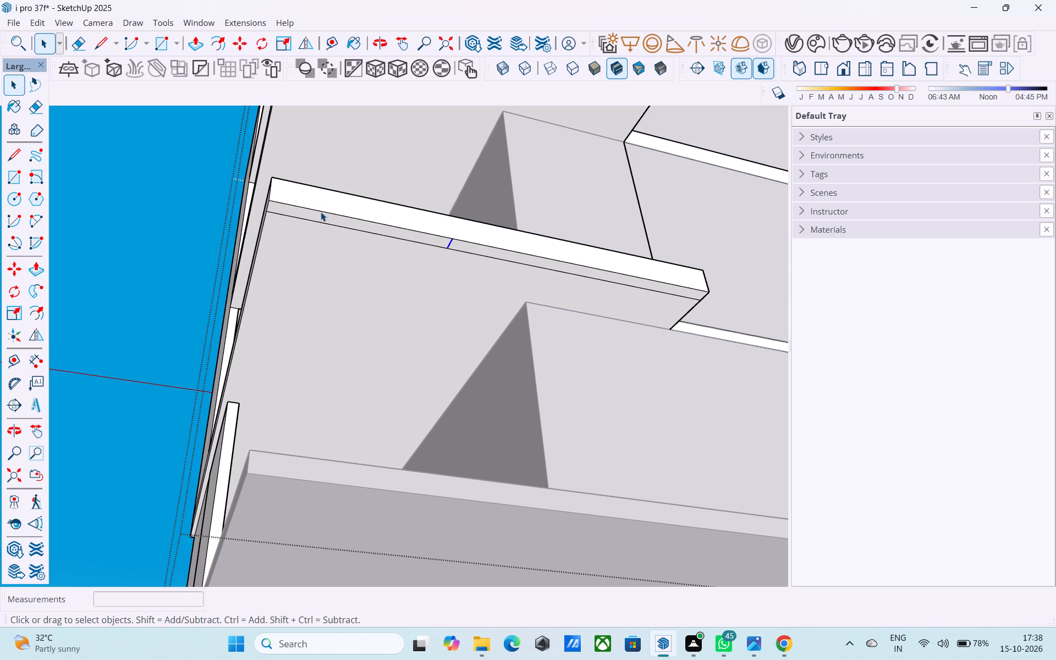
Pull the 6" by 6' strip on the first-floor slab's underside down 10' to the base plate as a wall.
middle_drag(316, 213, 391, 258)
scroll(391, 258, up, 1)
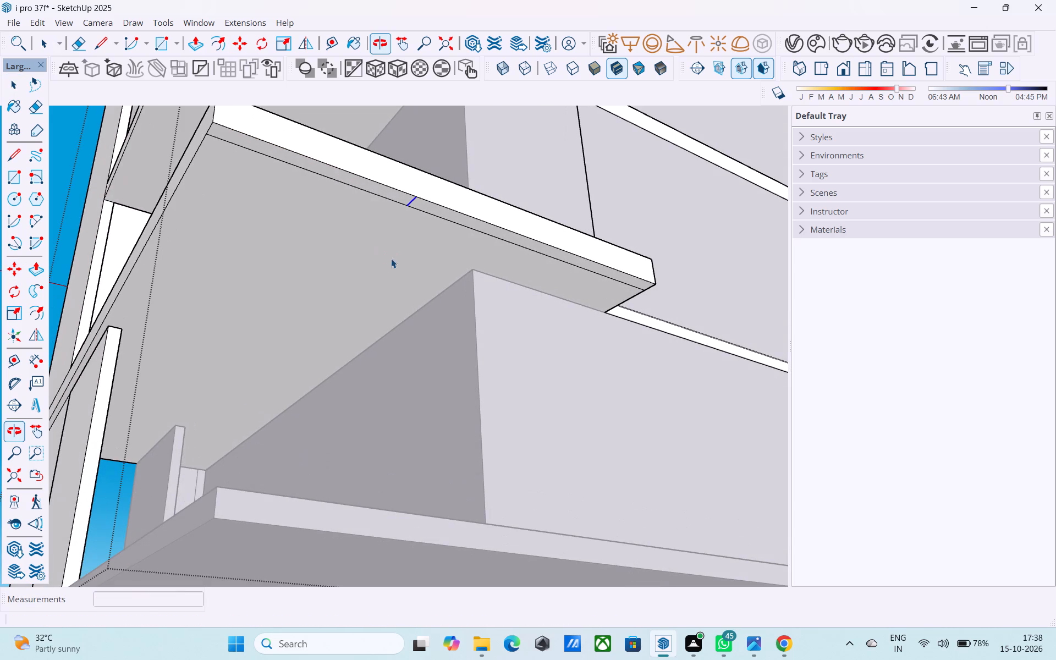
click(365, 187)
key(p)
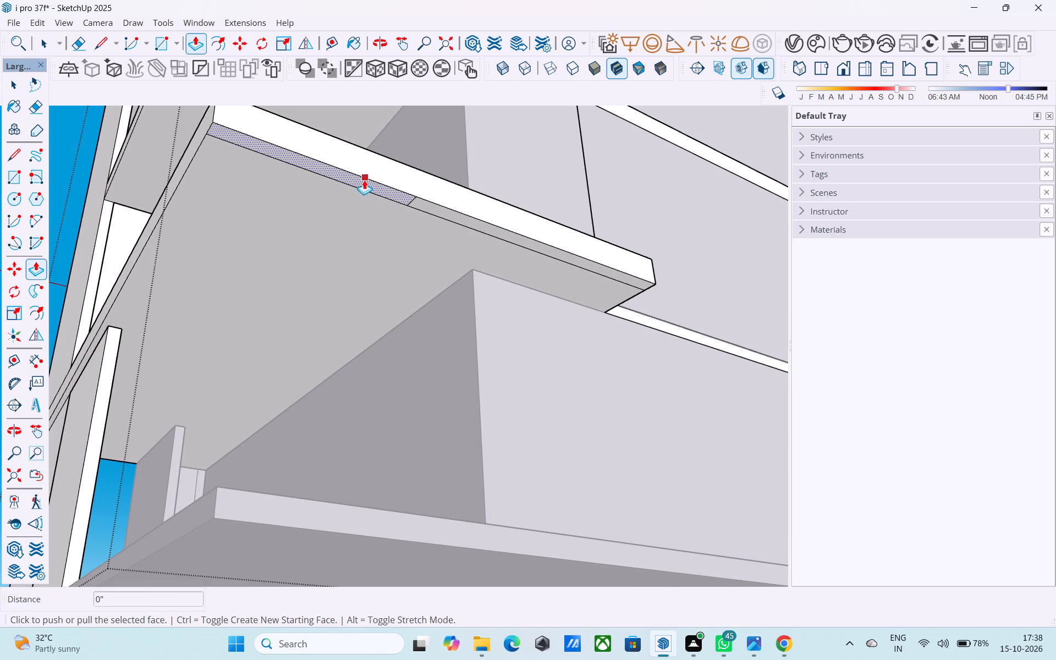
click(364, 180)
scroll(375, 229, down, 3)
middle_drag(375, 229, 685, 414)
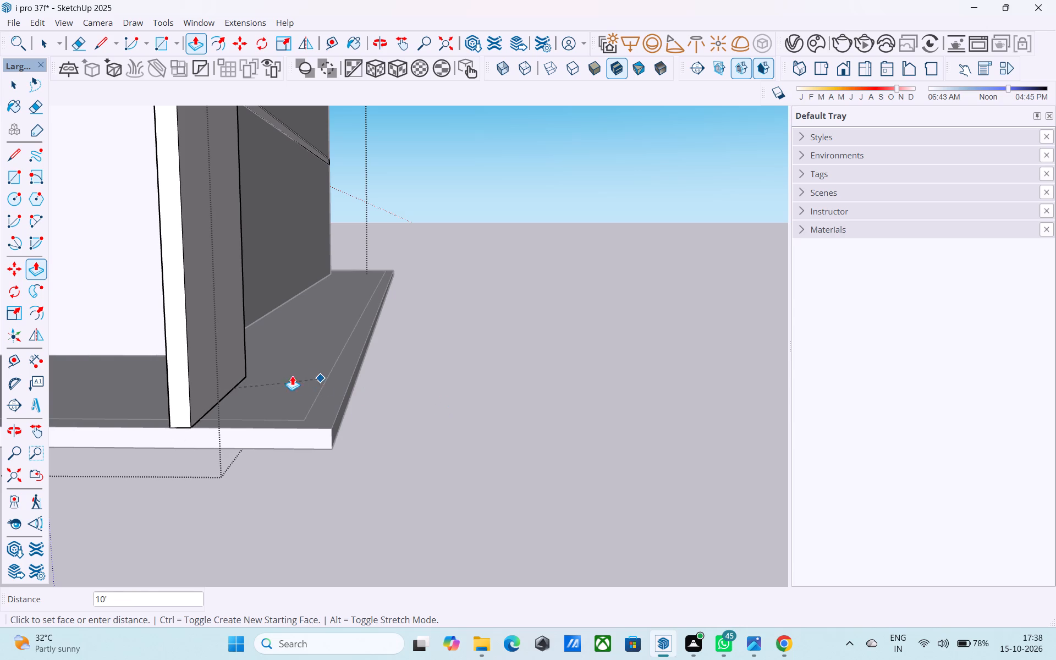
click(260, 384)
middle_drag(260, 384, 717, 399)
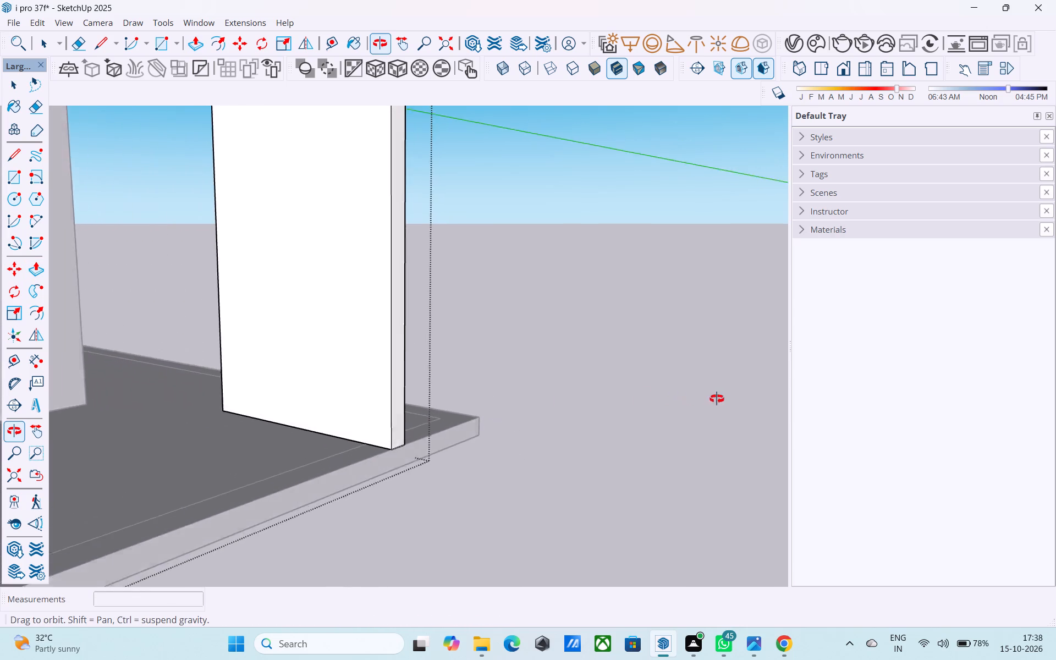
Examine the new front corner wall and how it sits between the base plate and the first-floor slab.
middle_drag(717, 399, 62, 373)
middle_drag(433, 403, 708, 502)
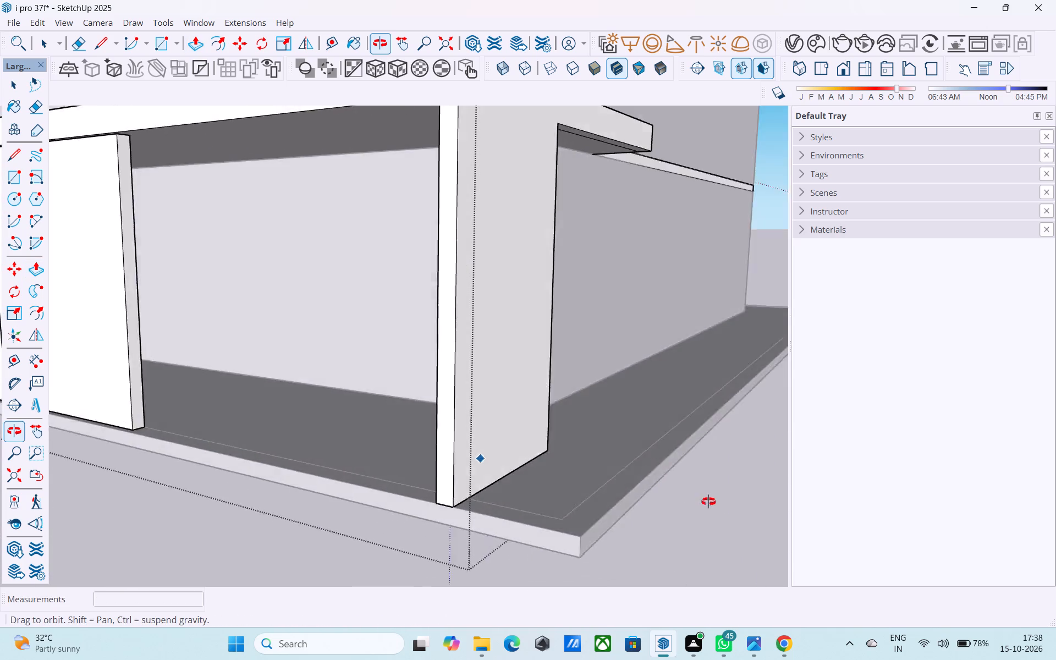
middle_drag(708, 502, 307, 452)
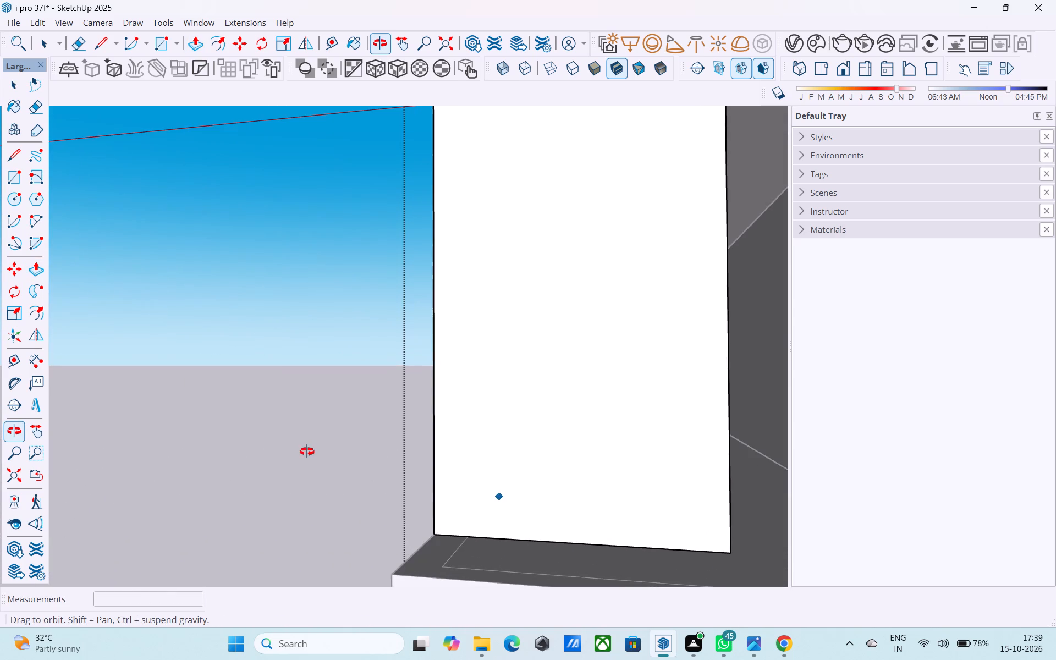
middle_drag(307, 452, 420, 442)
scroll(394, 466, down, 6)
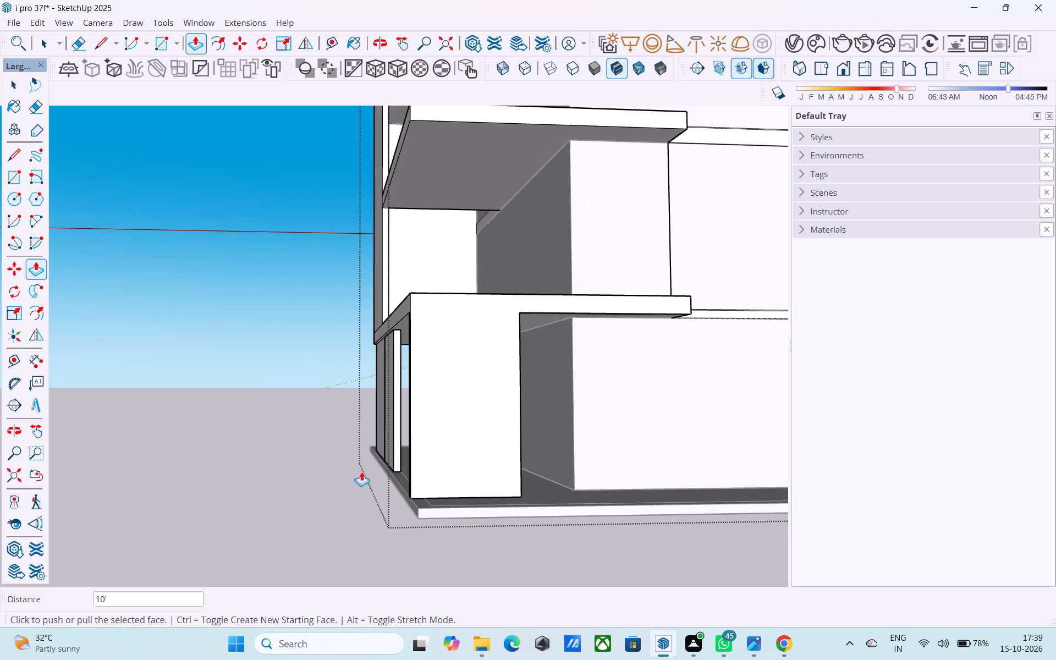
scroll(361, 471, down, 5)
middle_drag(388, 487, 200, 493)
key(space)
scroll(305, 454, up, 9)
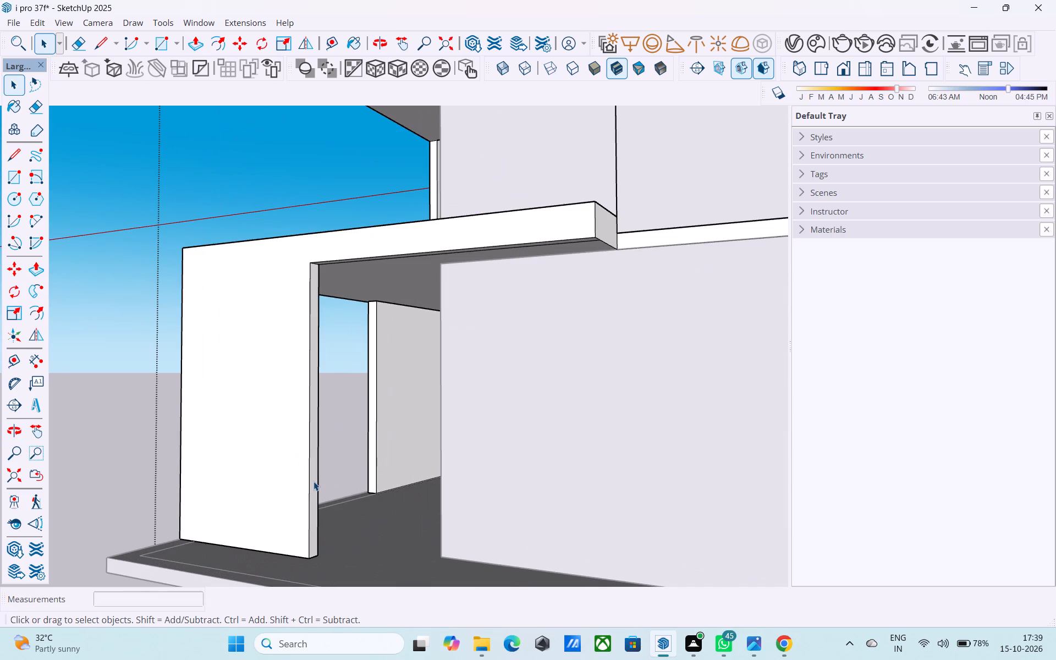
shift+middle_drag(313, 481, 230, 476)
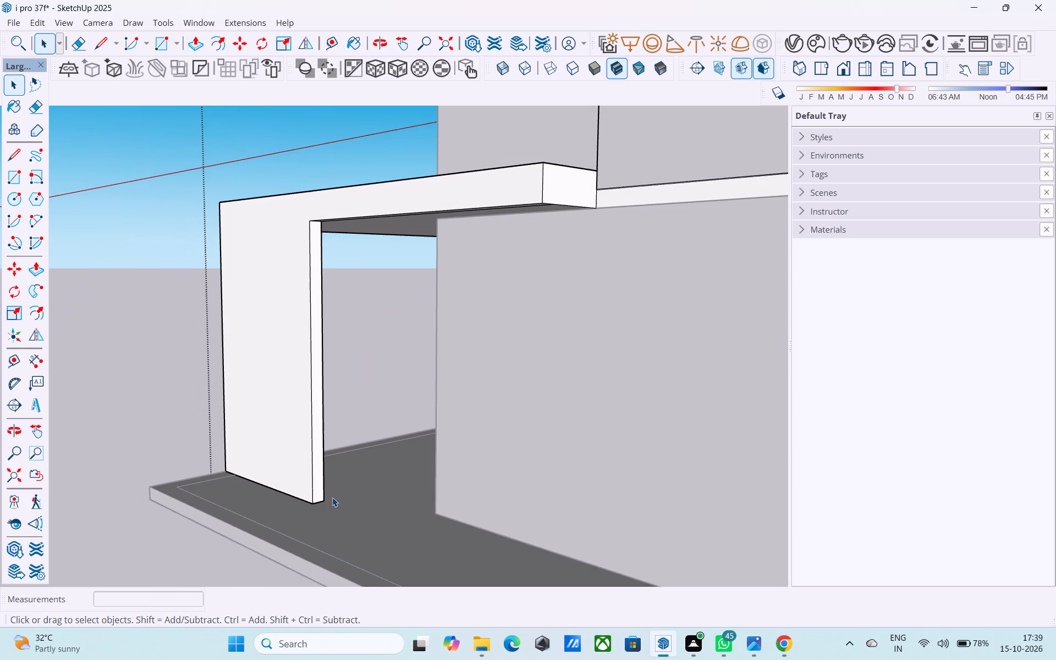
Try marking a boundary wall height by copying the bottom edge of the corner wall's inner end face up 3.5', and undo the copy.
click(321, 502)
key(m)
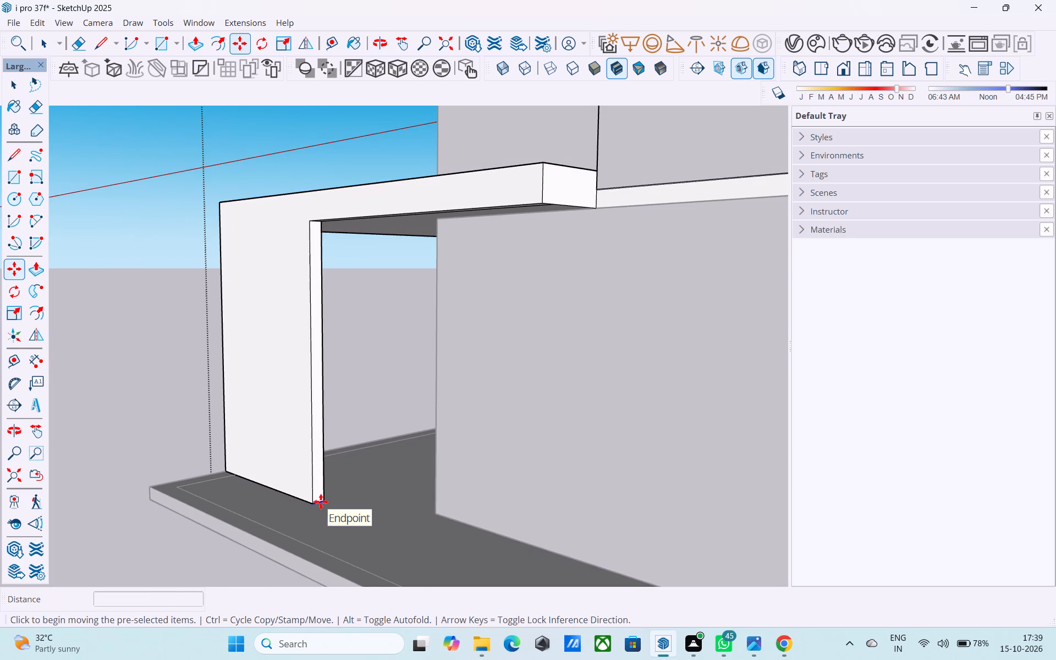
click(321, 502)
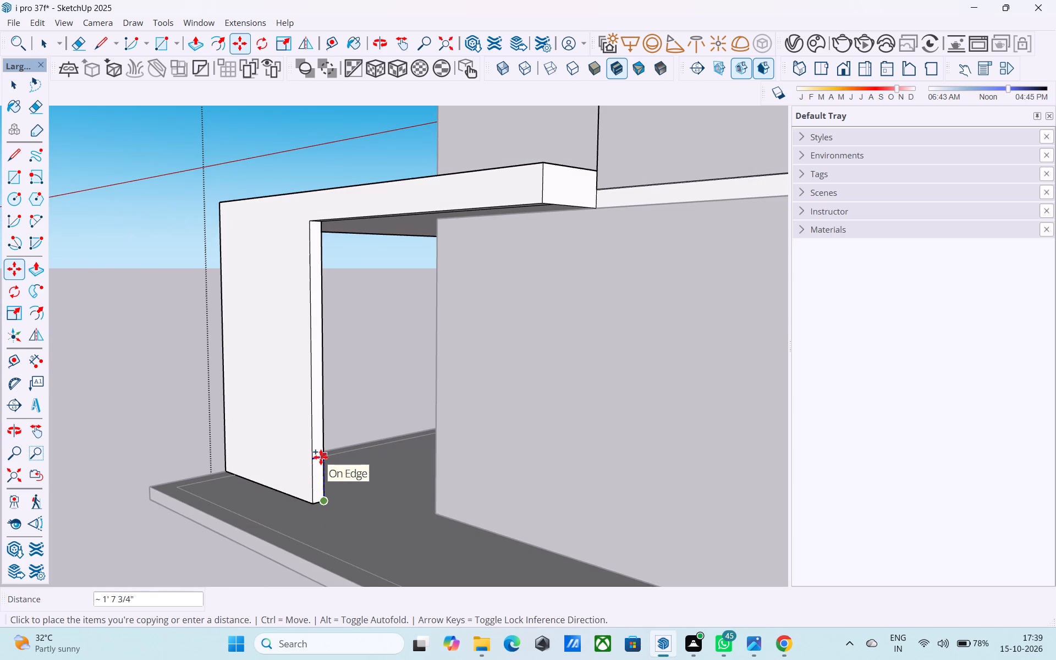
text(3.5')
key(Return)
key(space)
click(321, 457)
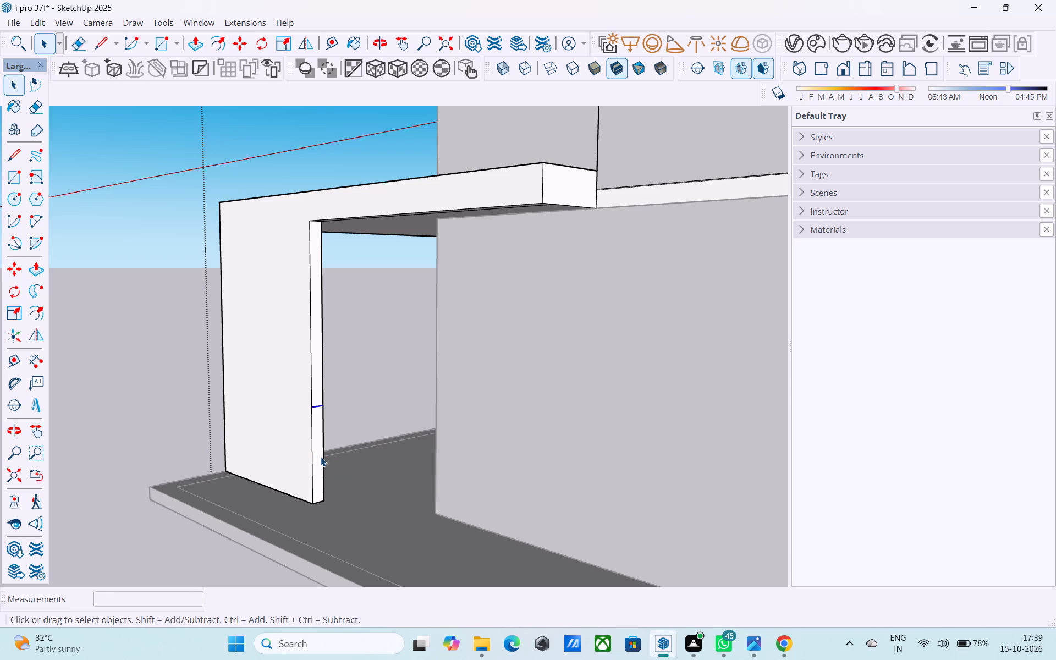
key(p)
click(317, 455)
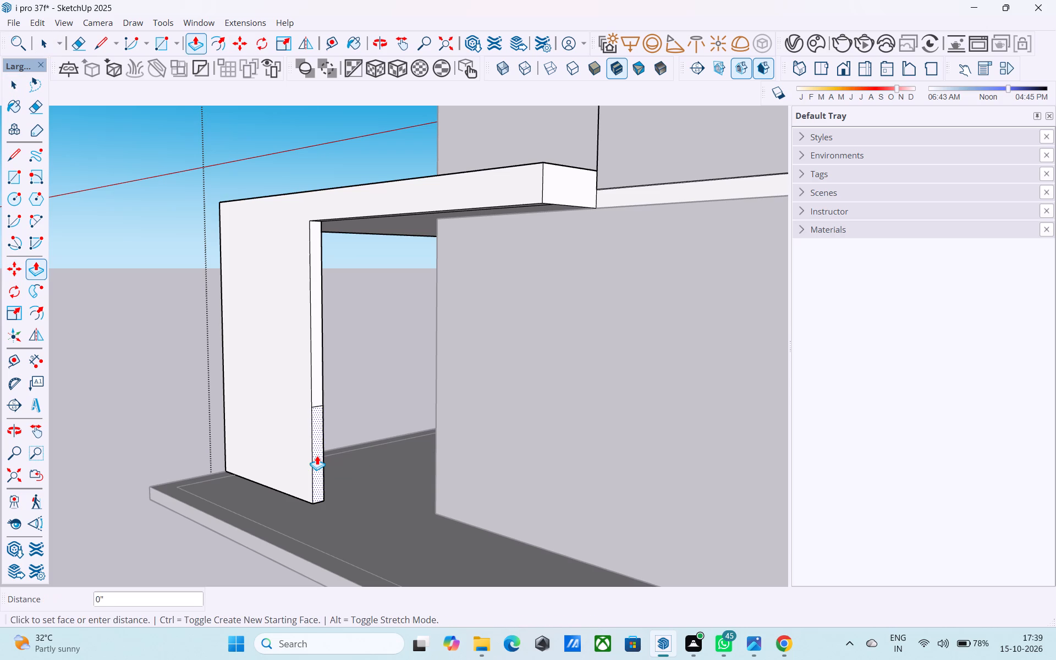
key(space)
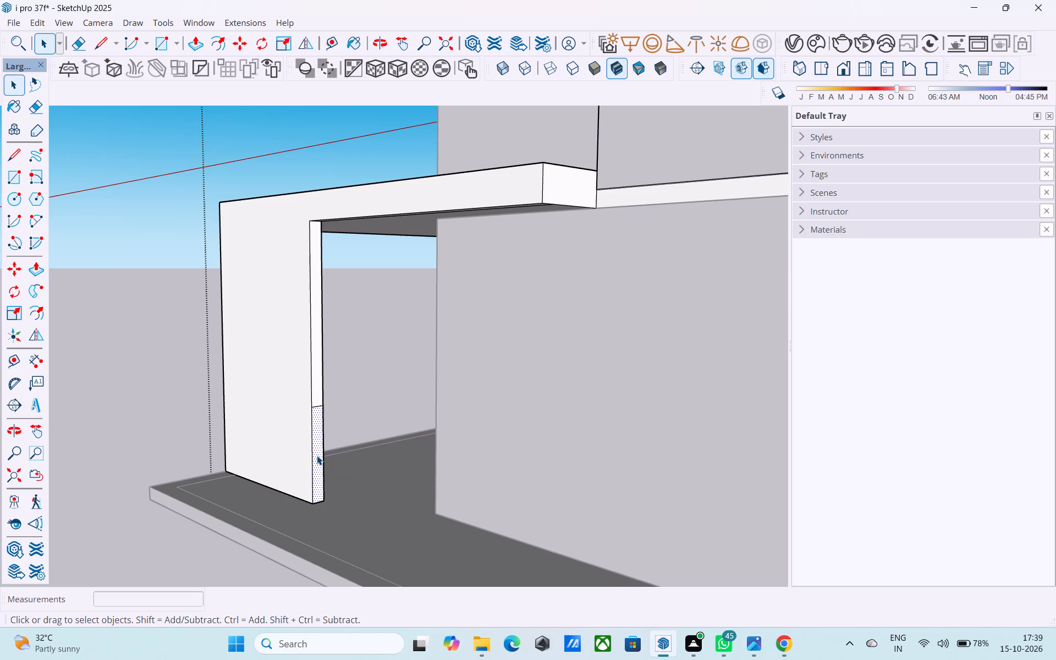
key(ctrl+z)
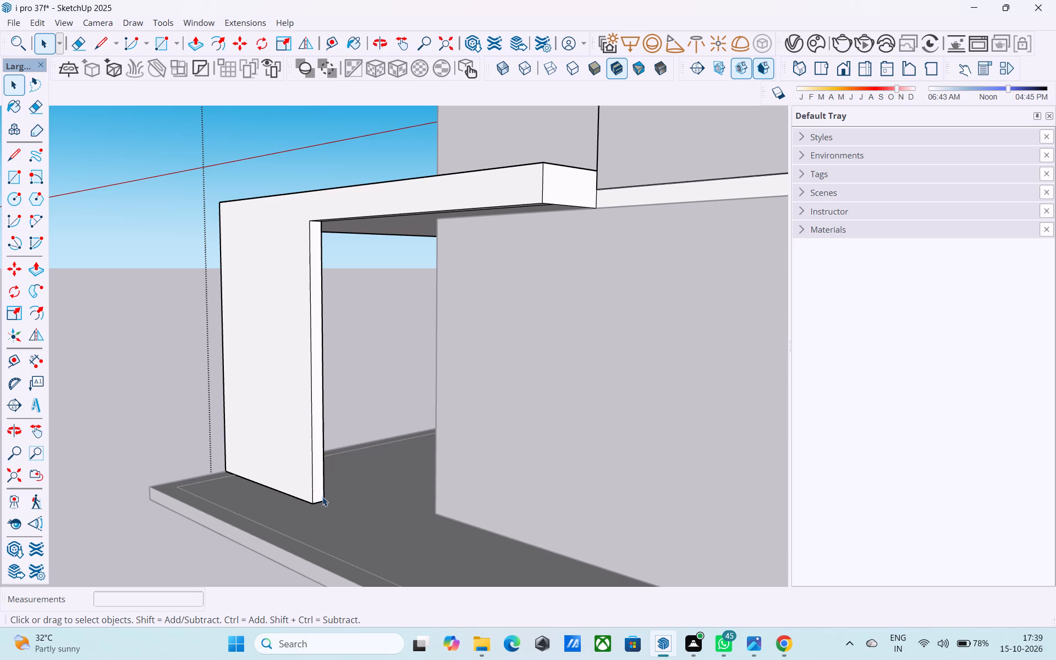
Copy the bottom edge of the corner wall's inner end face up 5'.
click(320, 502)
key(m)
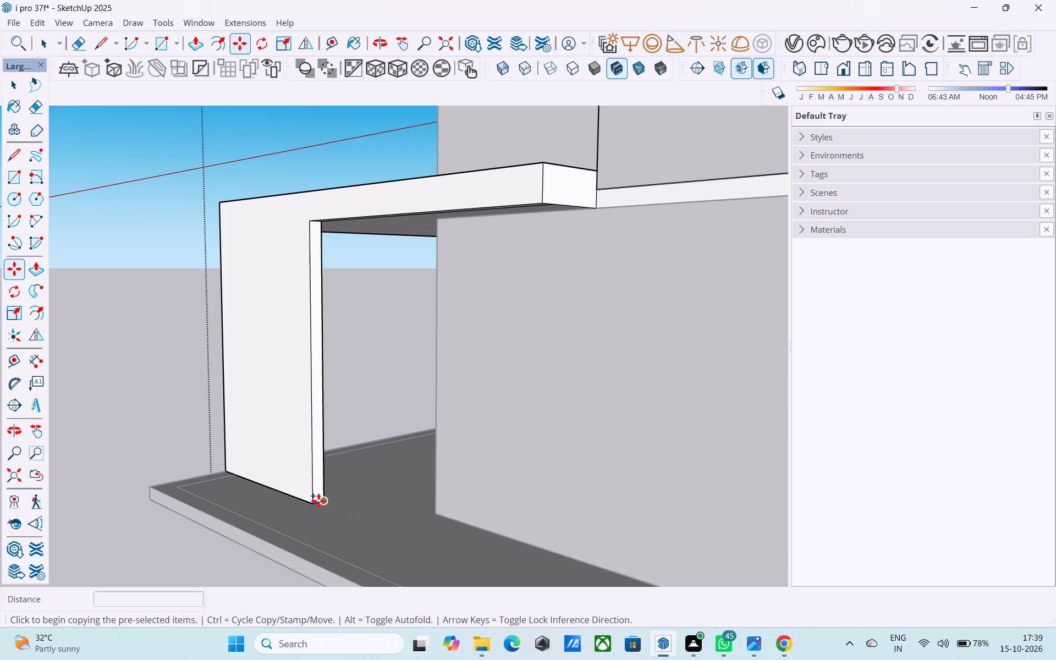
click(309, 502)
text(5')
key(Return)
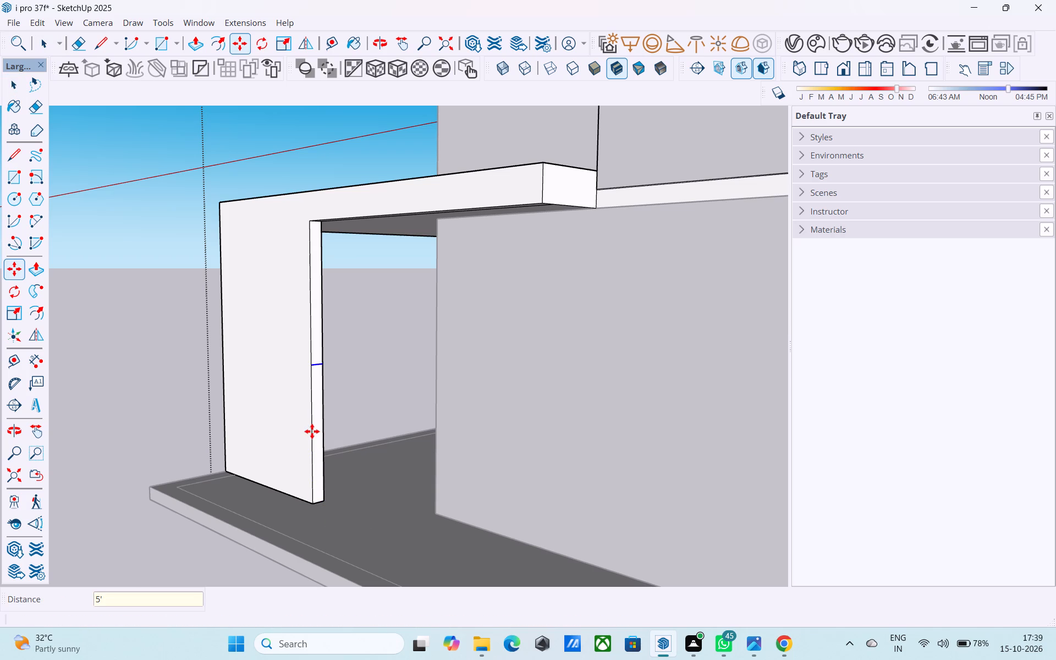
key(space)
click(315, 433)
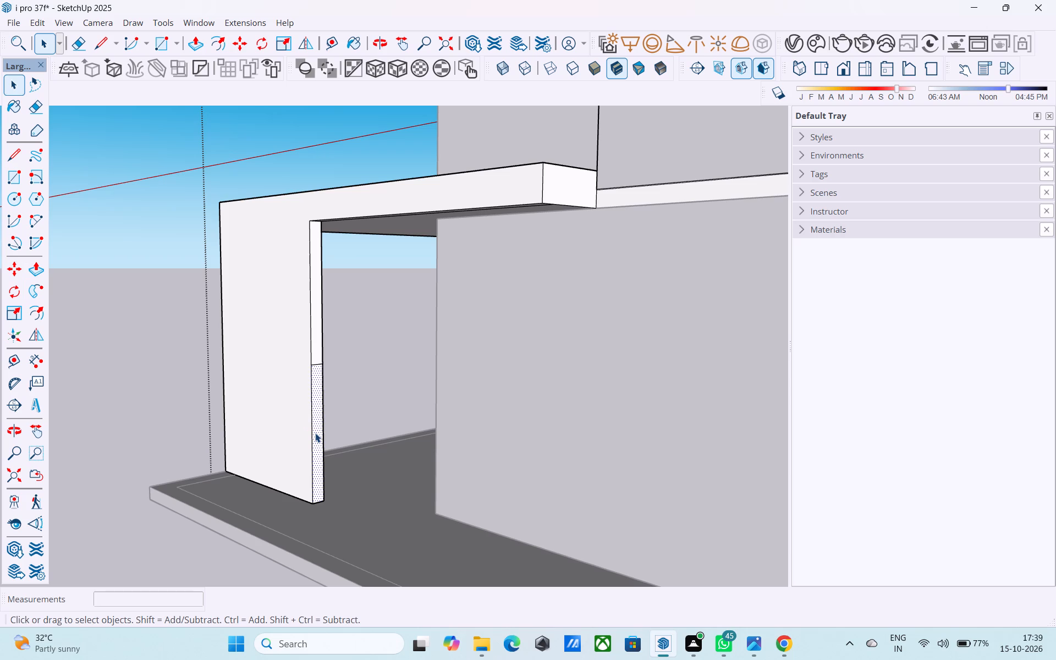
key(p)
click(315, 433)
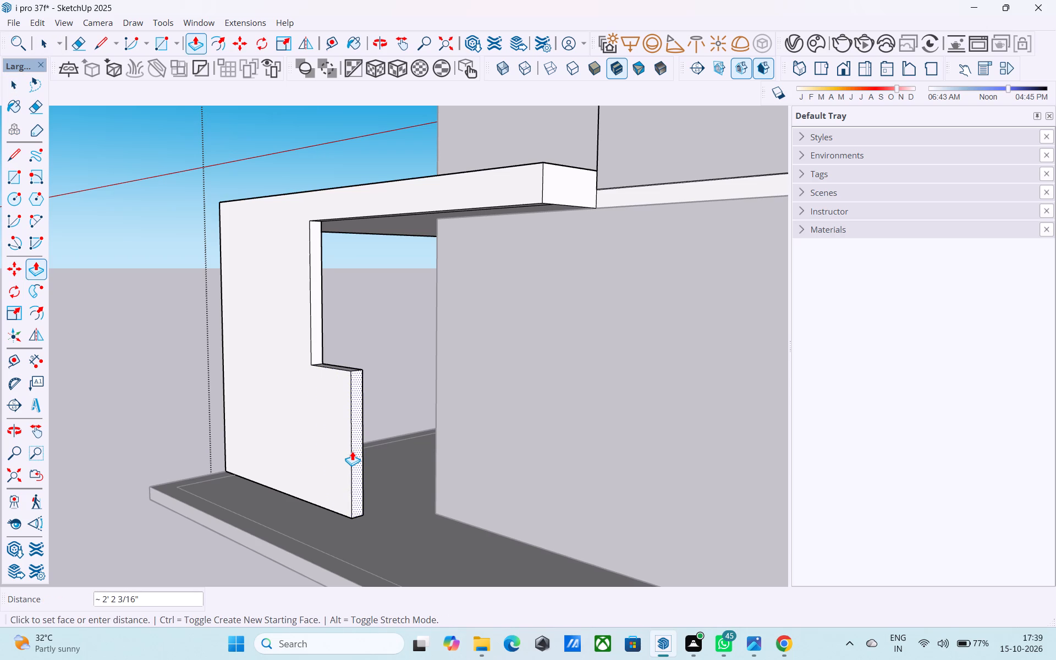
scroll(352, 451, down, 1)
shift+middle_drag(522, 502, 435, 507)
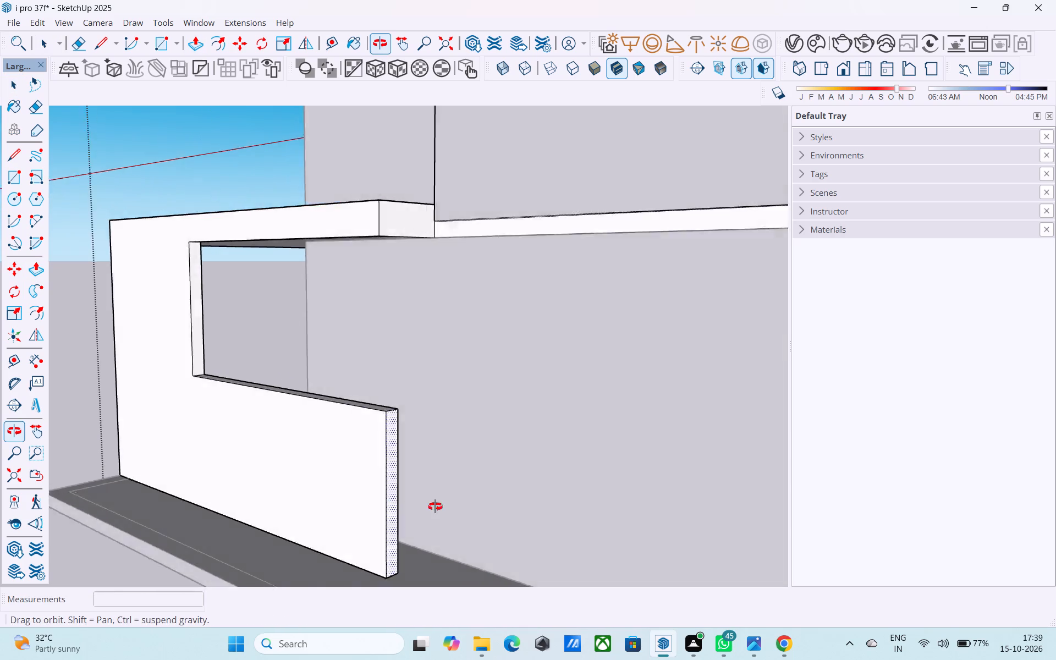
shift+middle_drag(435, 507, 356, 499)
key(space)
Make a group from the 5' high lower part of the corner wall's end face, including its edges.
scroll(355, 501, down, 2)
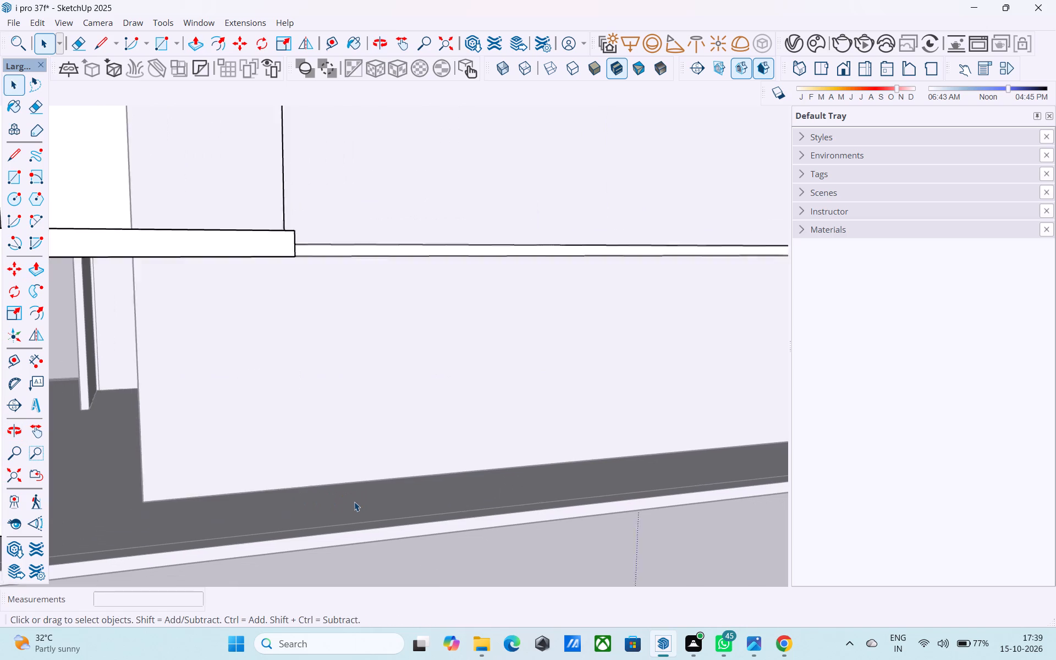
scroll(354, 502, down, 2)
middle_drag(354, 502, 380, 490)
shift+middle_drag(207, 426, 297, 459)
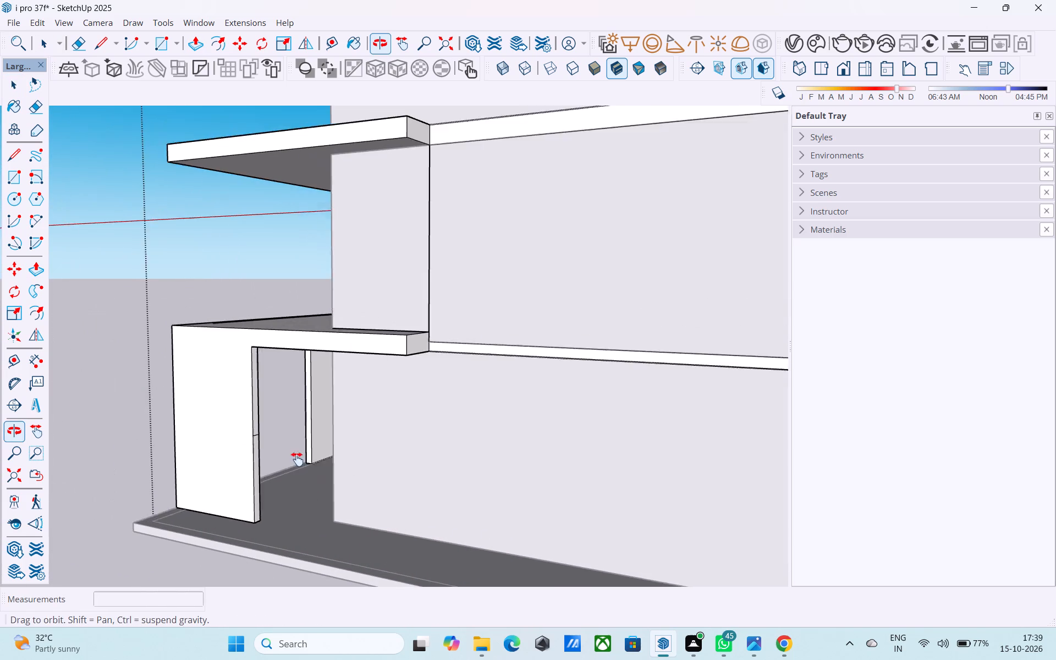
shift+middle_drag(297, 459, 340, 461)
scroll(304, 460, up, 7)
double_click(304, 460)
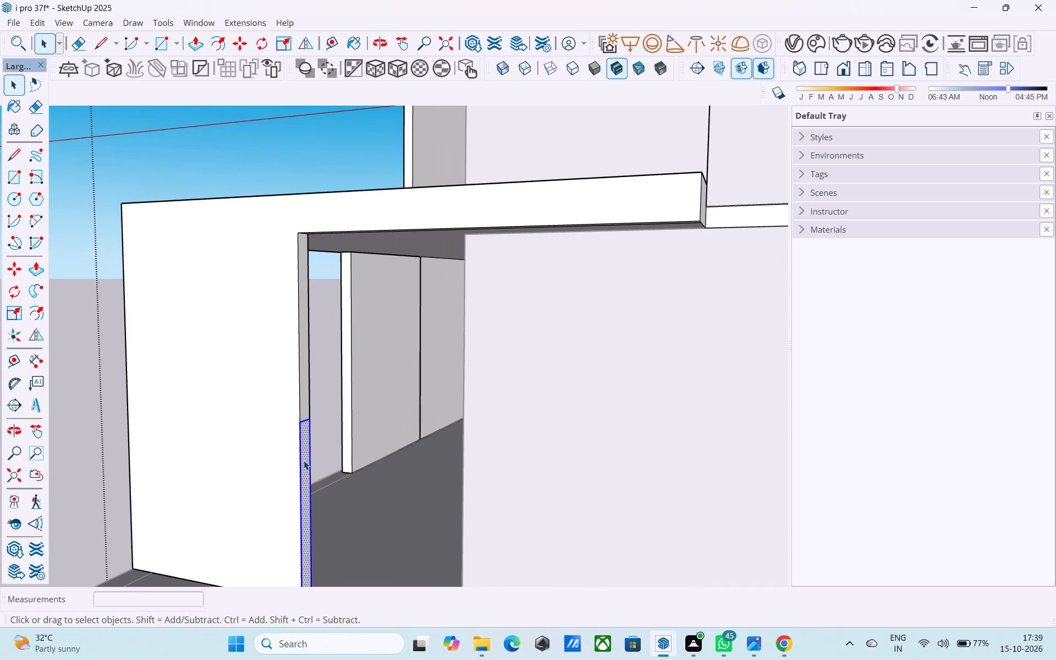
right_click(304, 460)
click(351, 261)
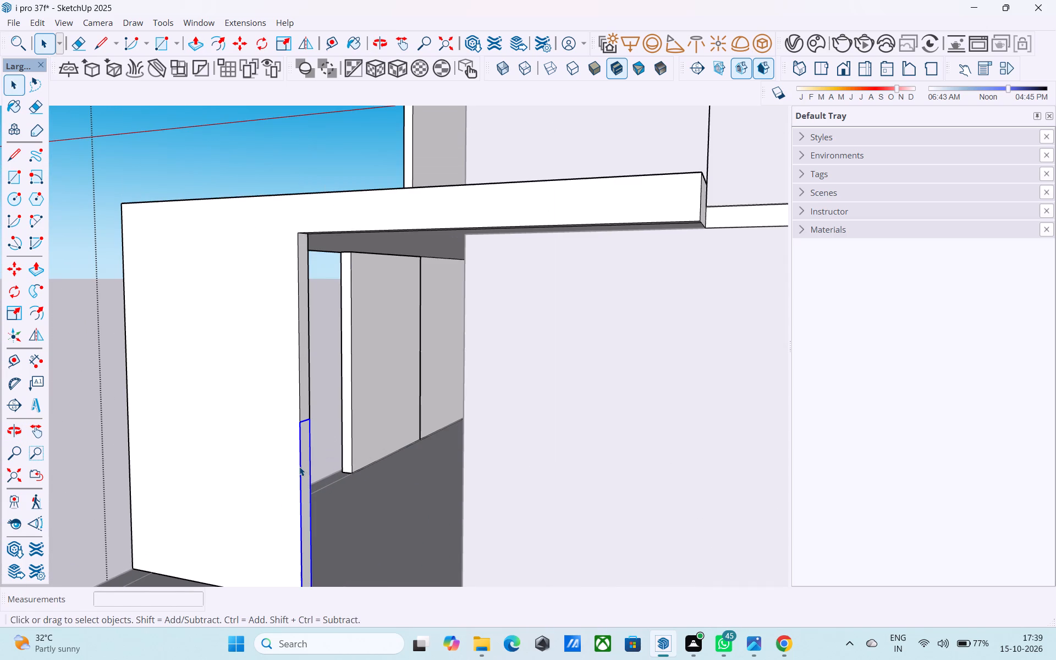
Open the new group and pull its face 54' along the side of the base plate as a low boundary wall.
double_click(299, 466)
double_click(301, 468)
click(303, 468)
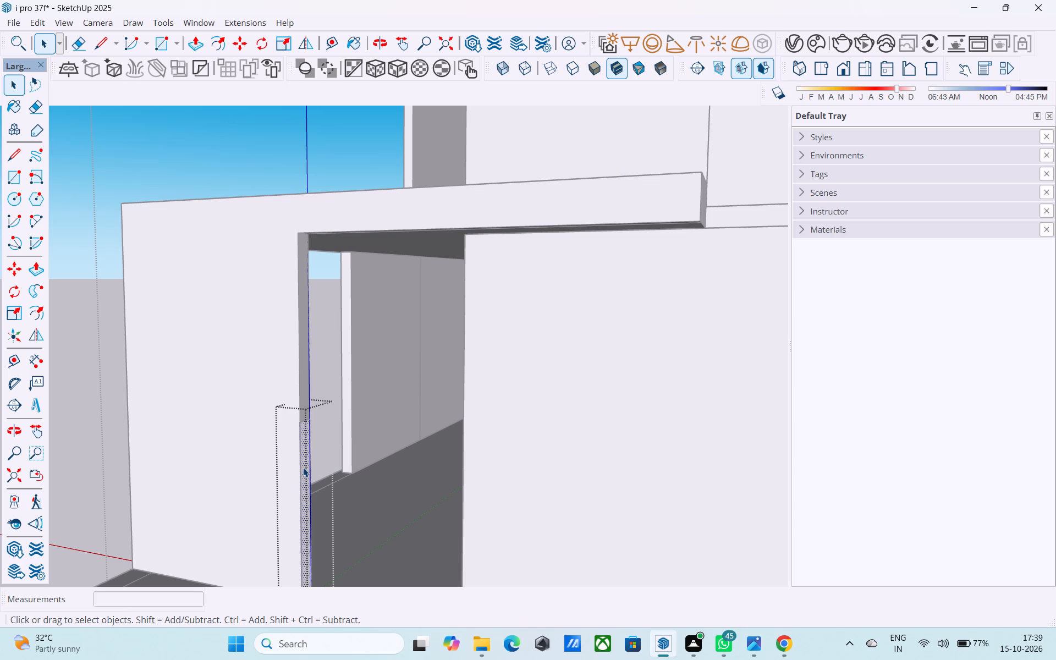
key(p)
click(303, 468)
scroll(428, 540, down, 4)
middle_drag(486, 531, 669, 486)
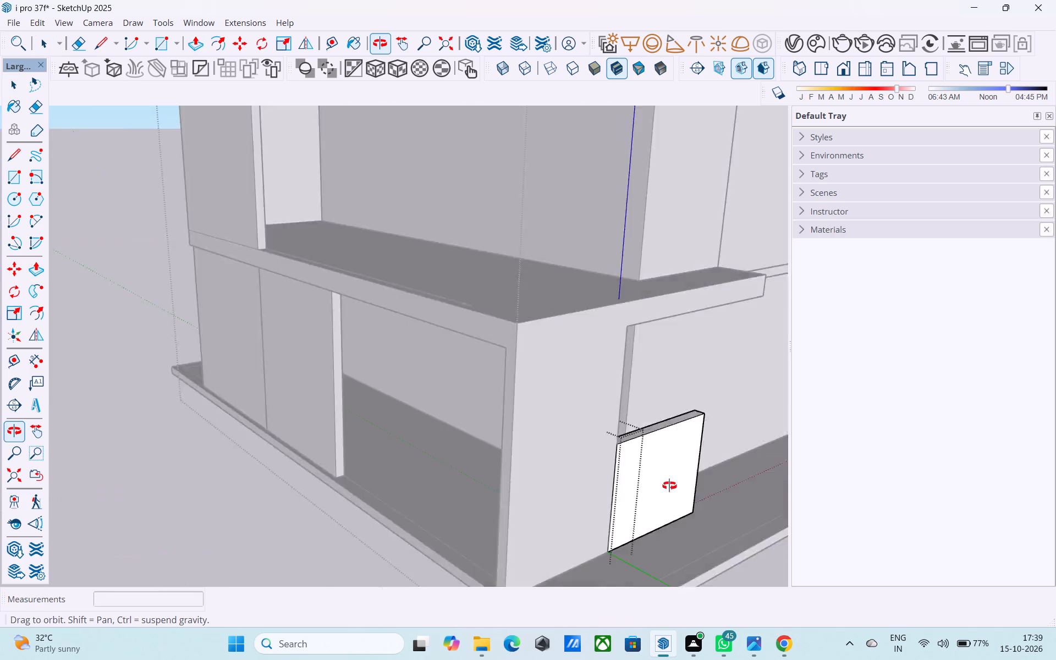
middle_drag(669, 486, 170, 464)
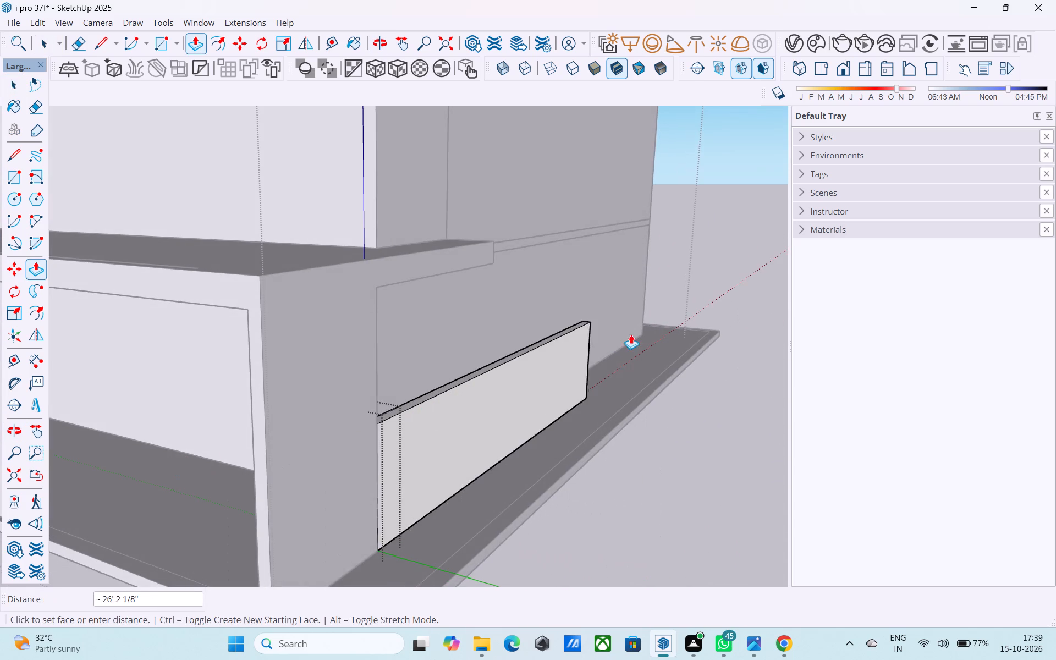
middle_drag(632, 334, 0, 473)
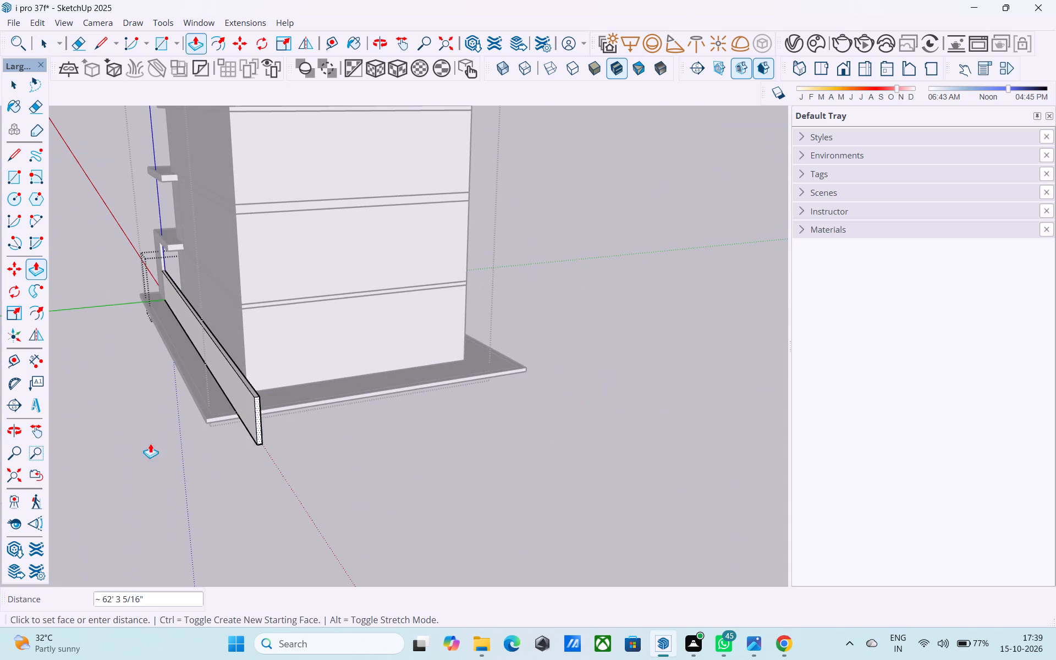
click(307, 403)
Copy the inner vertical edge at the far end of the side boundary wall 6" inward along the wall.
middle_drag(307, 403, 61, 433)
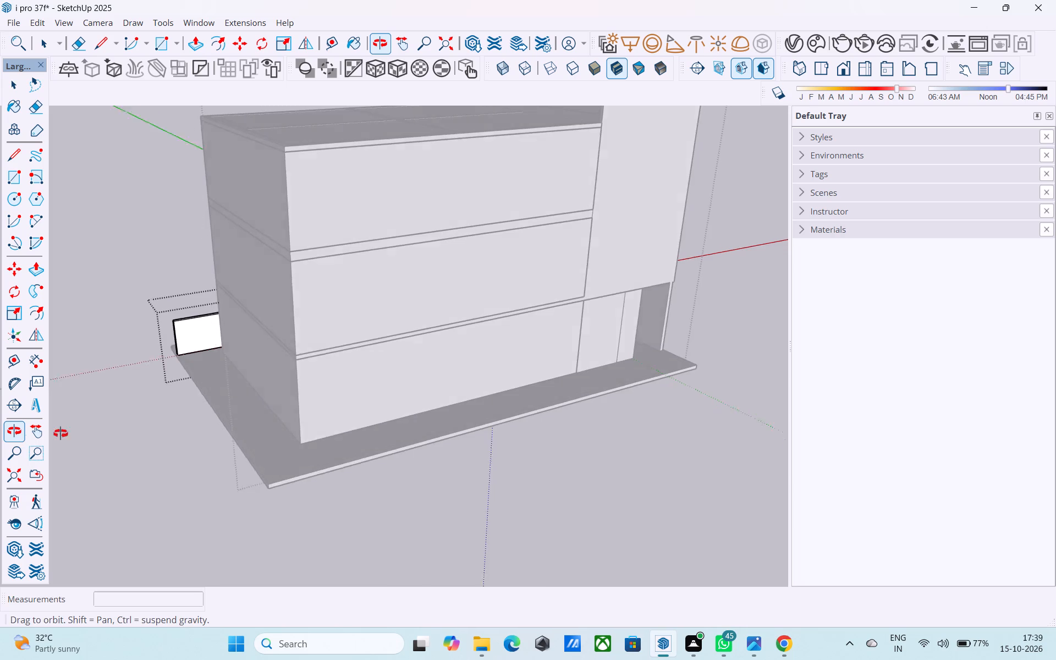
middle_drag(61, 433, 70, 431)
scroll(238, 354, up, 12)
shift+middle_drag(199, 362, 399, 392)
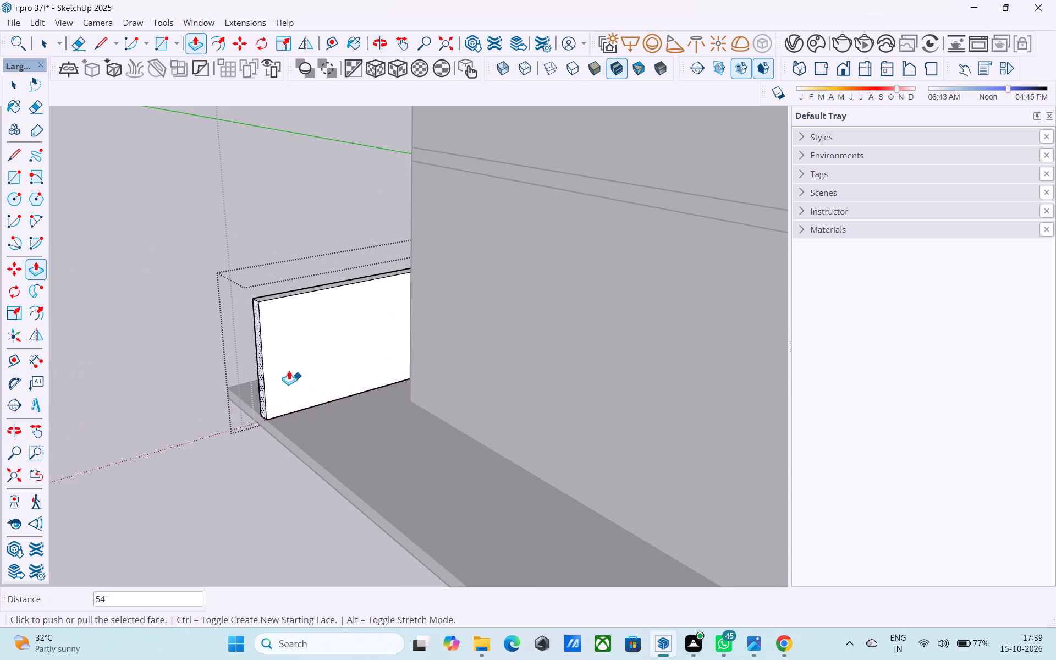
scroll(273, 359, up, 6)
key(space)
click(251, 350)
key(m)
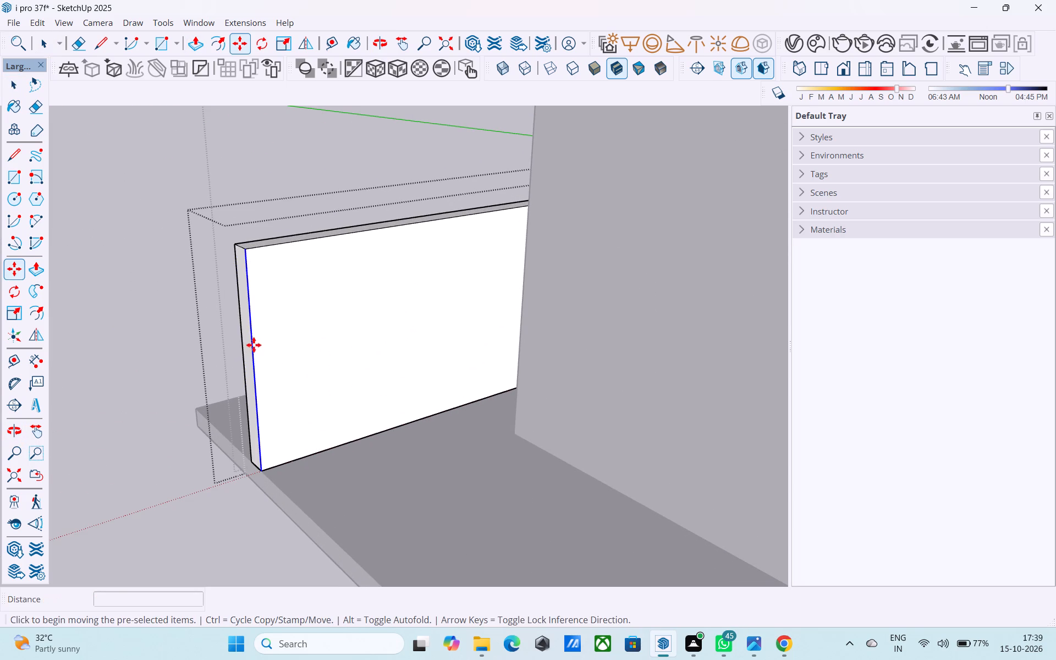
click(246, 244)
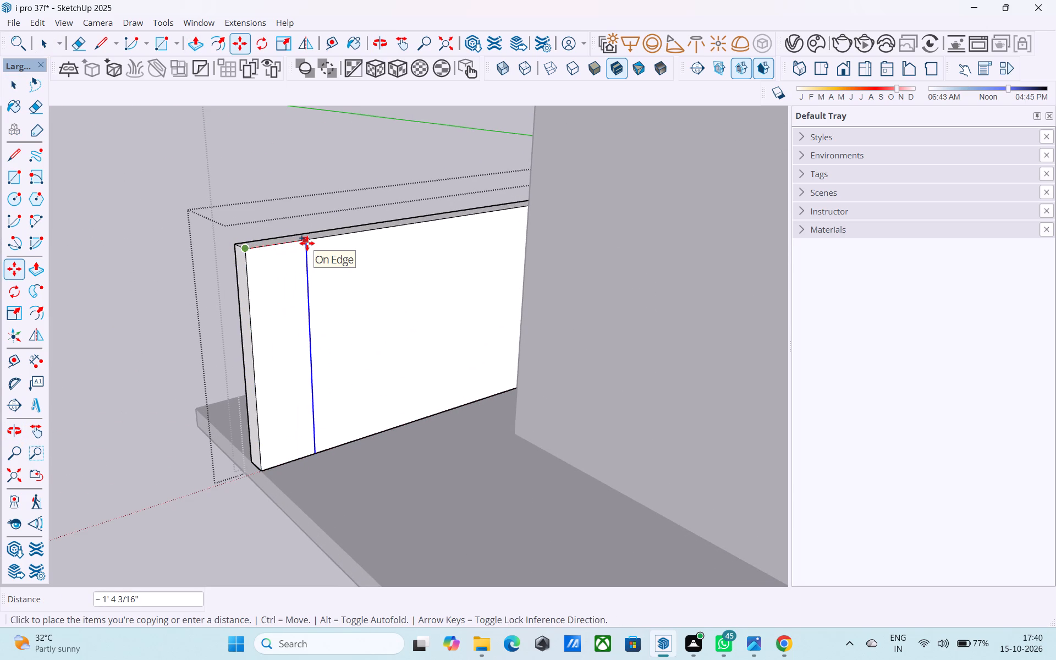
text(6")
key(Return)
key(space)
Pull the 6" strip at the side wall's end along the rear of the base plate to its opposite corner.
click(258, 265)
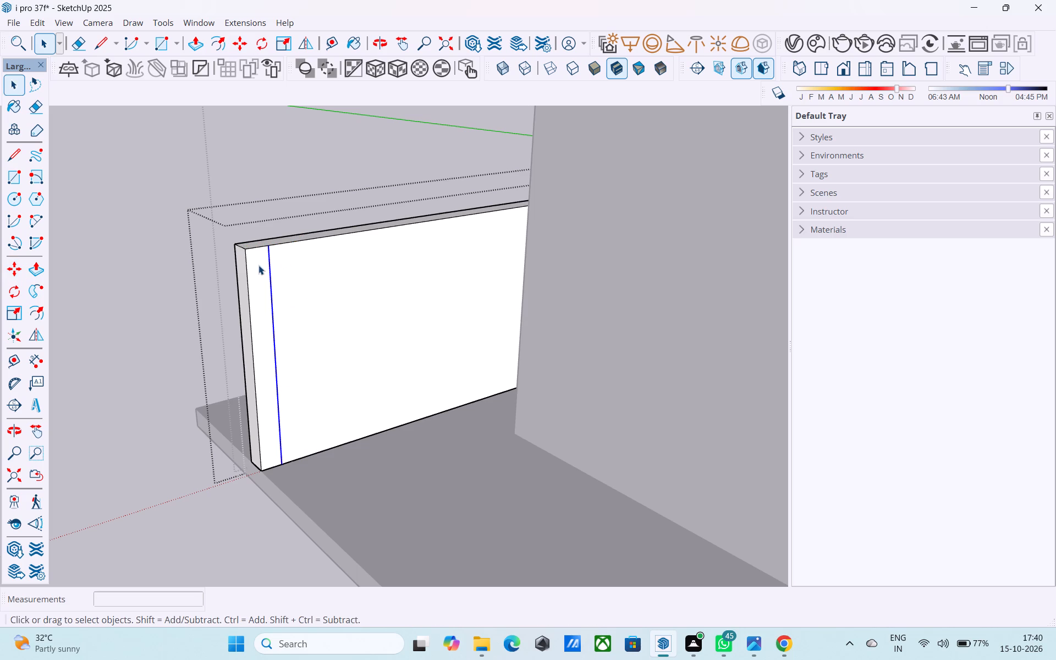
key(p)
click(261, 268)
scroll(340, 321, down, 7)
scroll(446, 369, down, 2)
shift+middle_drag(480, 372, 241, 201)
scroll(242, 208, down, 6)
shift+middle_drag(418, 322, 59, 329)
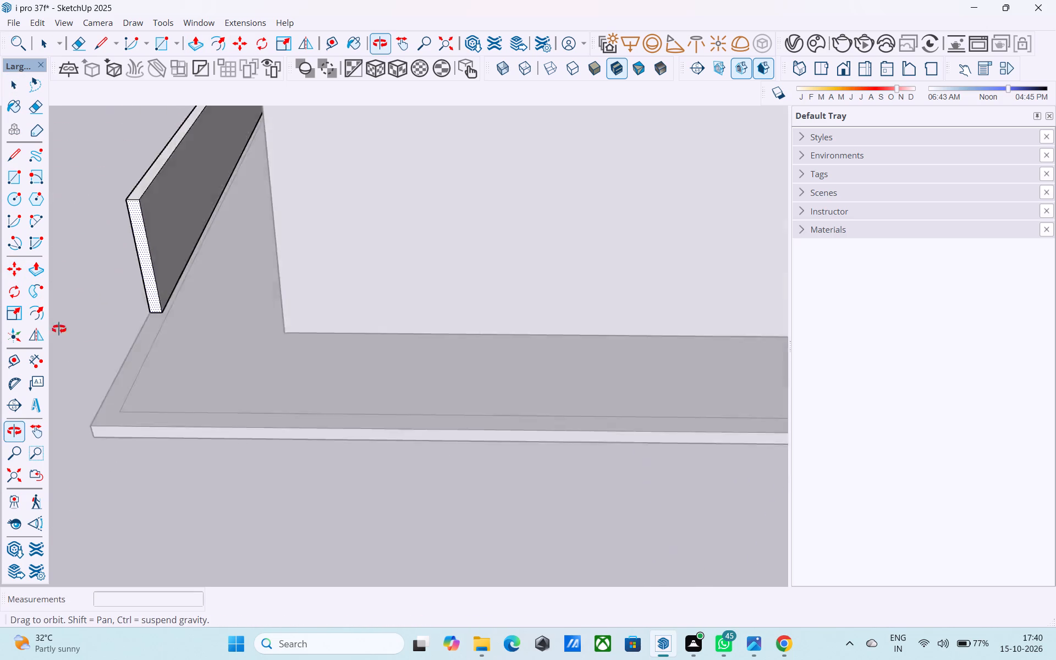
shift+middle_drag(59, 329, 9, 342)
click(144, 413)
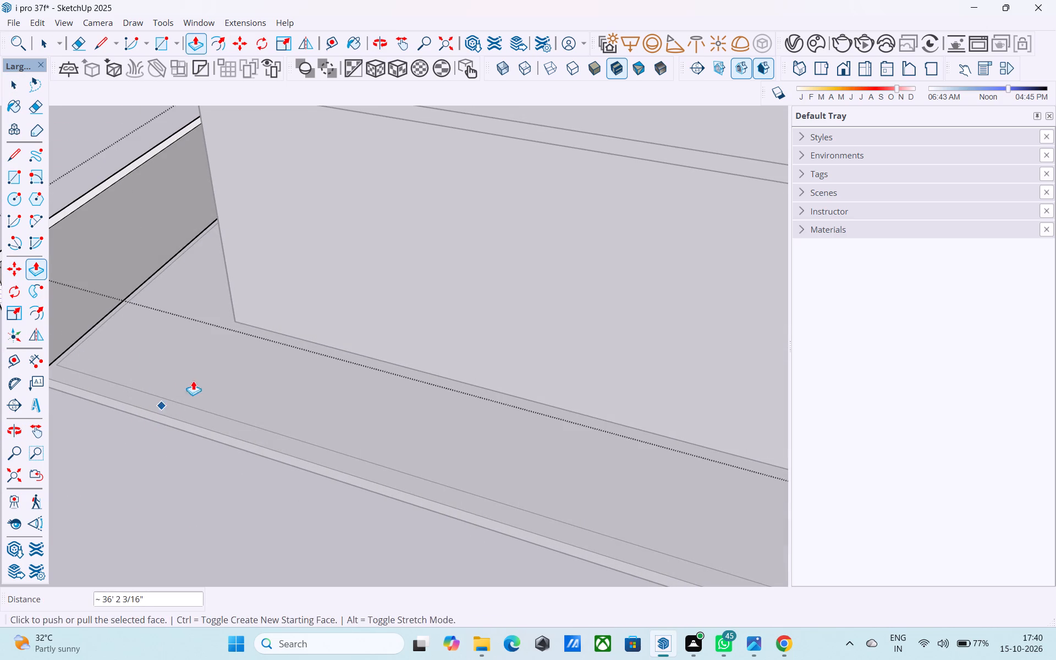
Copy the inner vertical edge at the rear boundary wall's end a short distance back along the wall.
shift+middle_drag(211, 384, 276, 400)
scroll(132, 324, up, 5)
key(space)
click(145, 291)
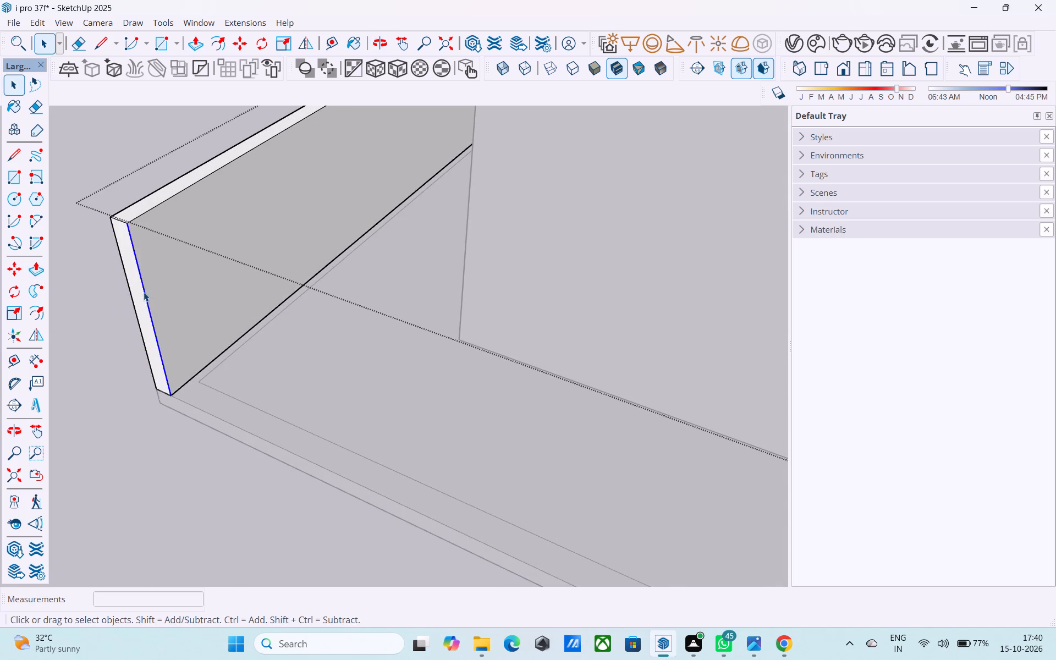
key(m)
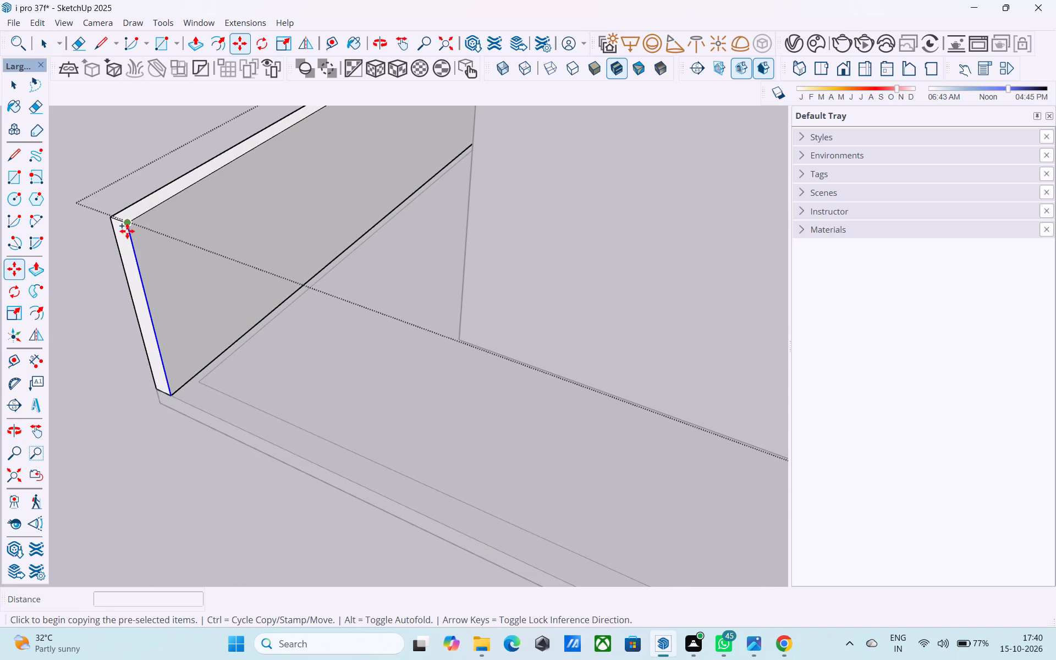
click(127, 231)
click(151, 212)
key(space)
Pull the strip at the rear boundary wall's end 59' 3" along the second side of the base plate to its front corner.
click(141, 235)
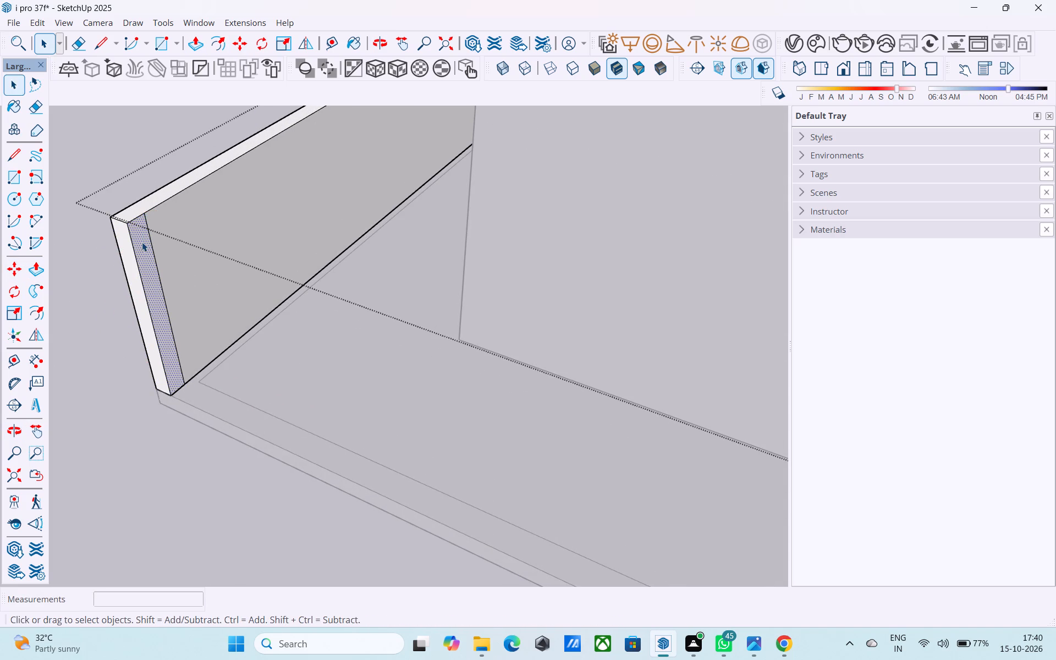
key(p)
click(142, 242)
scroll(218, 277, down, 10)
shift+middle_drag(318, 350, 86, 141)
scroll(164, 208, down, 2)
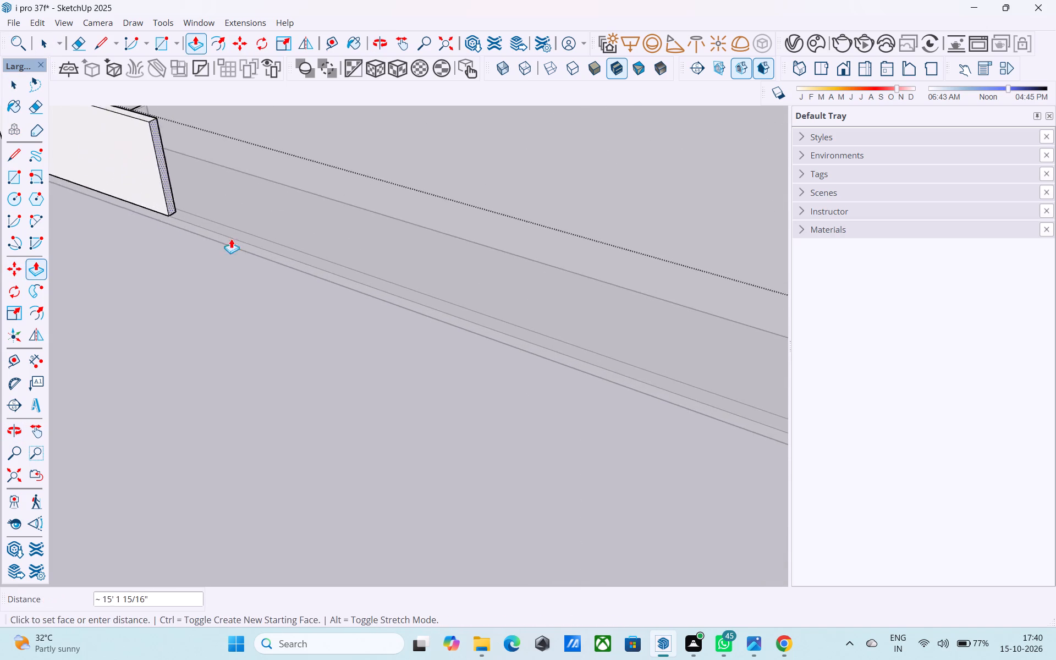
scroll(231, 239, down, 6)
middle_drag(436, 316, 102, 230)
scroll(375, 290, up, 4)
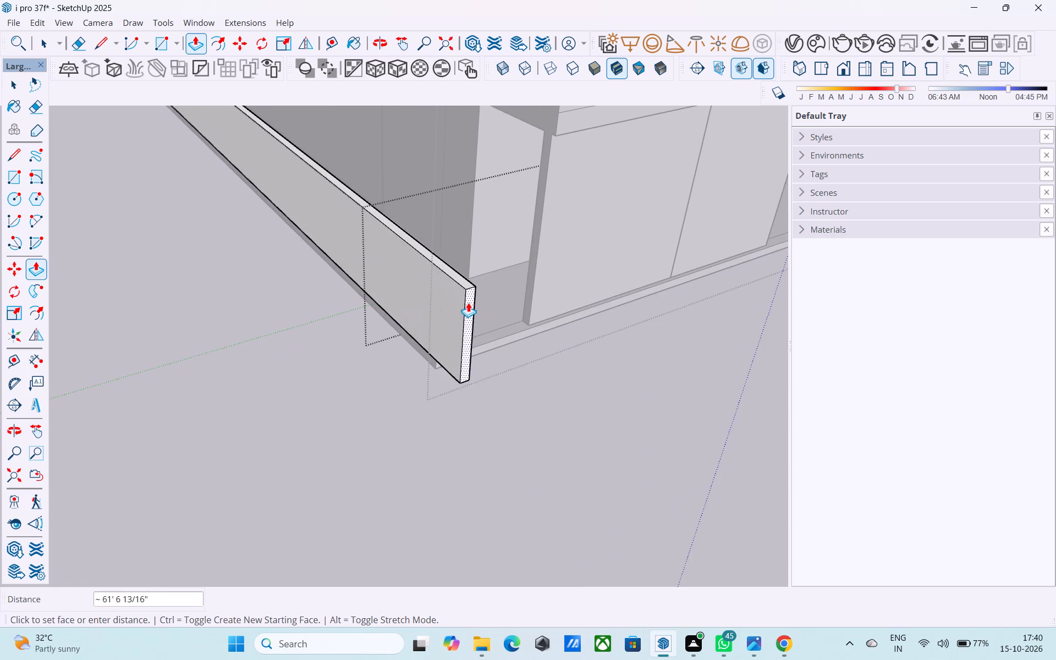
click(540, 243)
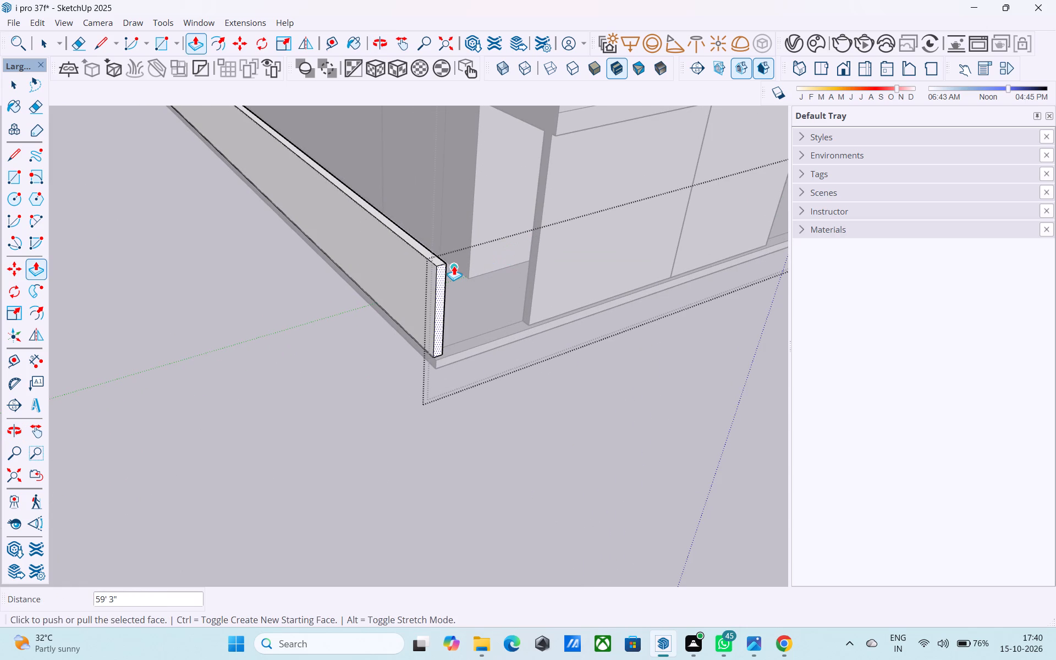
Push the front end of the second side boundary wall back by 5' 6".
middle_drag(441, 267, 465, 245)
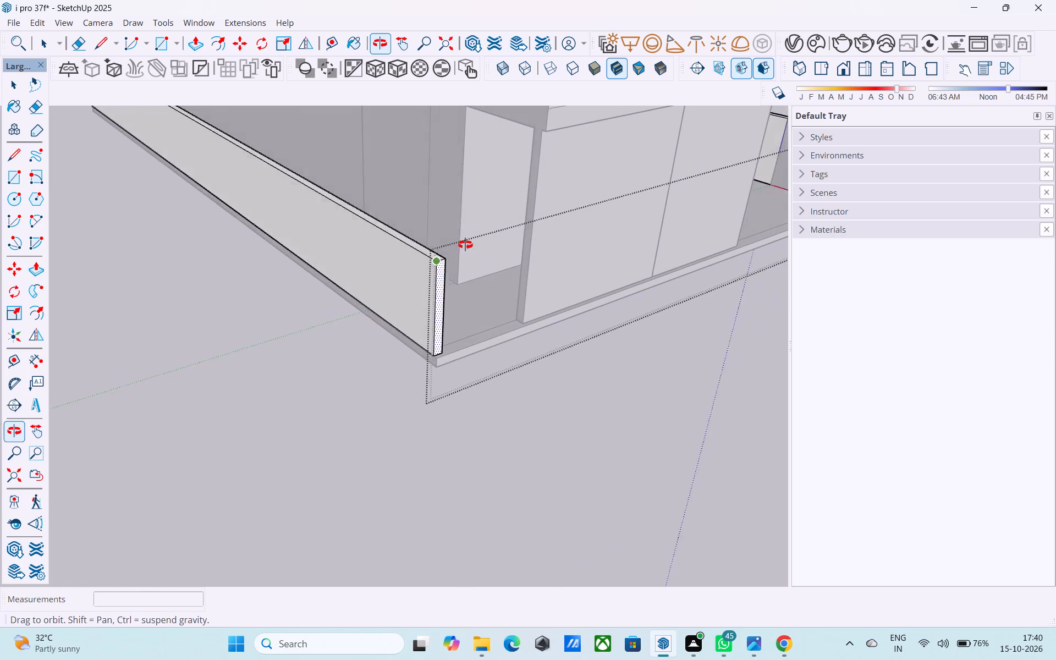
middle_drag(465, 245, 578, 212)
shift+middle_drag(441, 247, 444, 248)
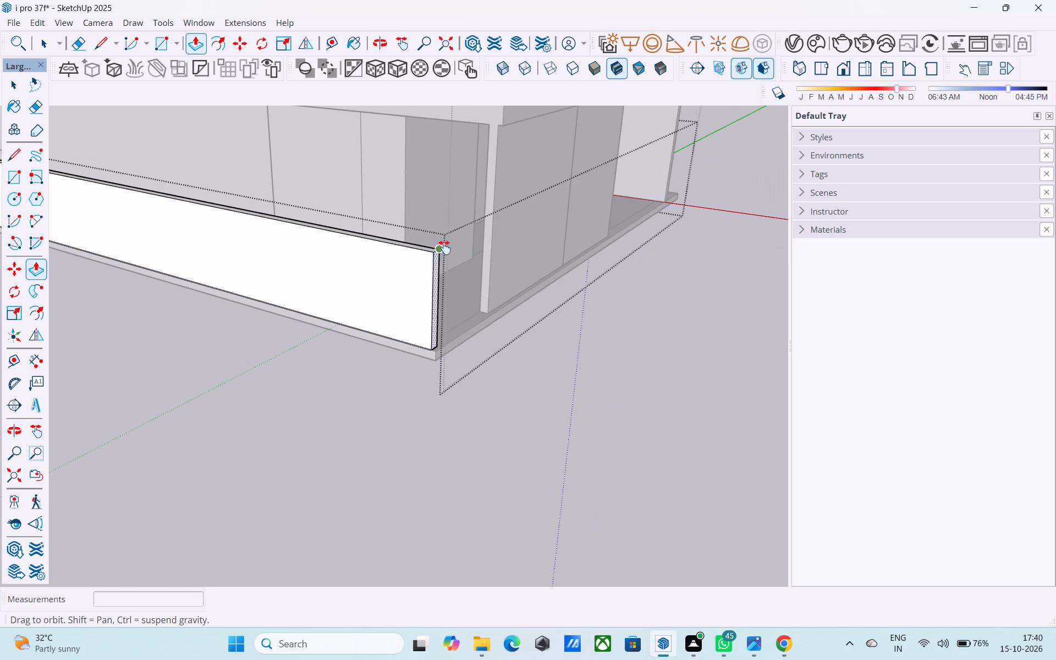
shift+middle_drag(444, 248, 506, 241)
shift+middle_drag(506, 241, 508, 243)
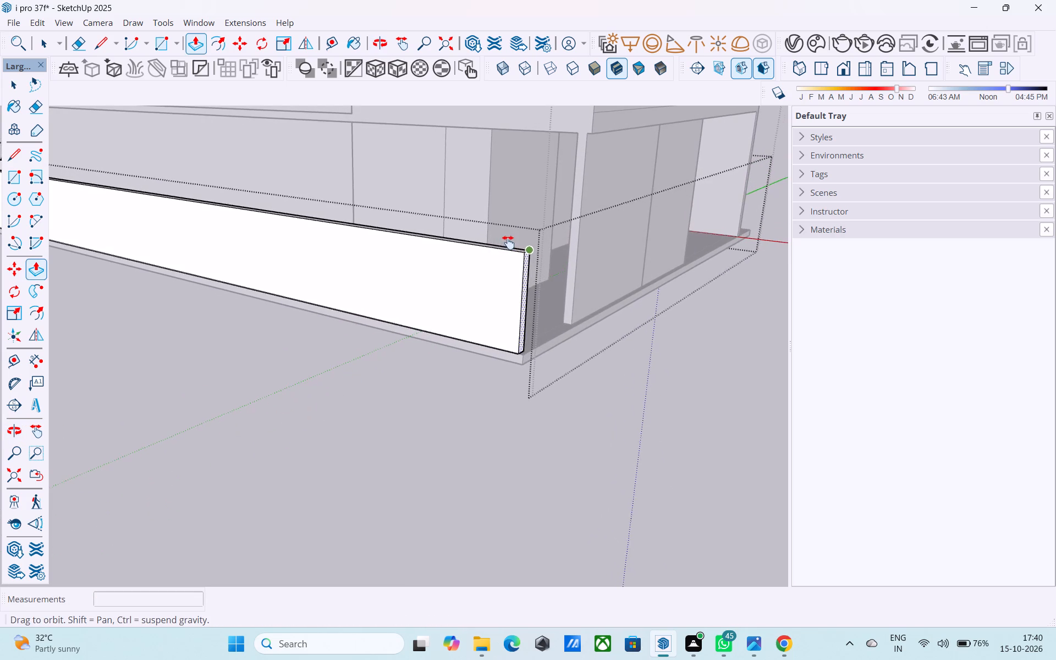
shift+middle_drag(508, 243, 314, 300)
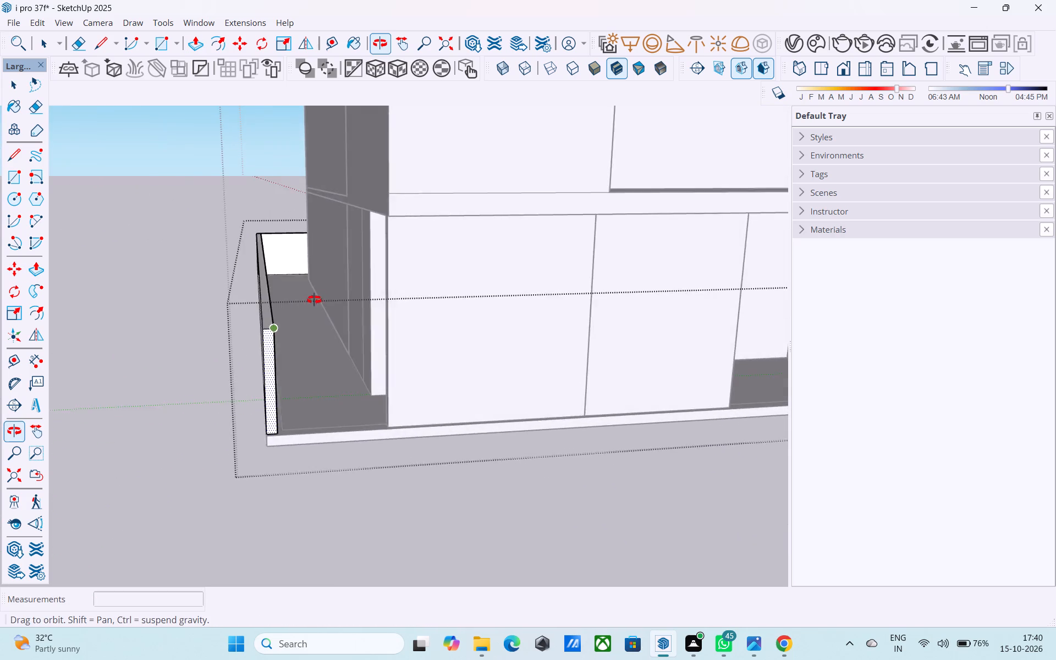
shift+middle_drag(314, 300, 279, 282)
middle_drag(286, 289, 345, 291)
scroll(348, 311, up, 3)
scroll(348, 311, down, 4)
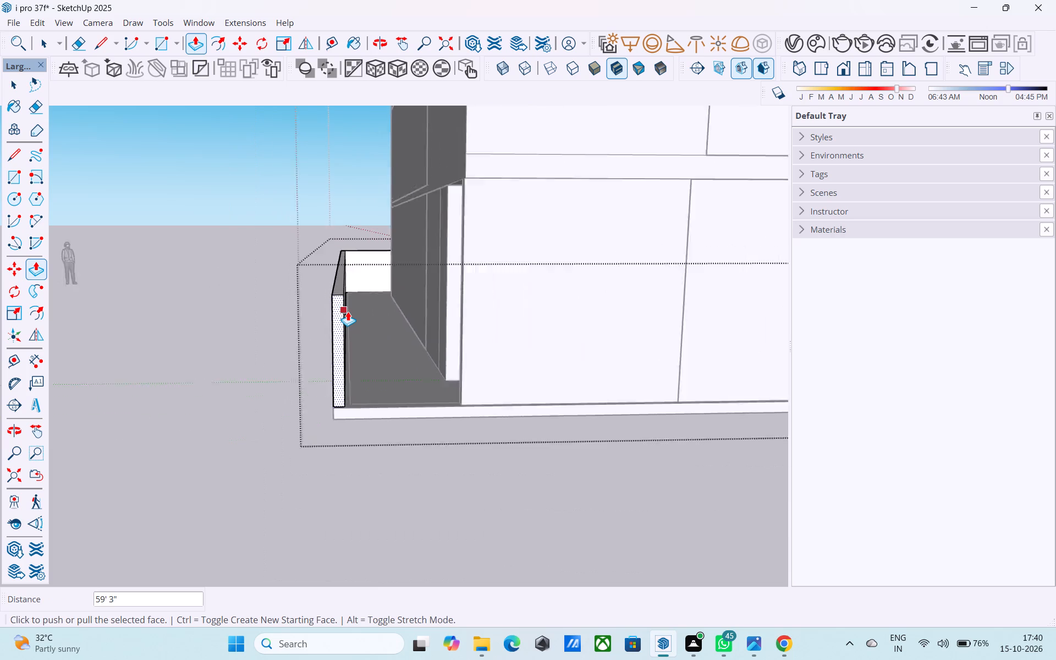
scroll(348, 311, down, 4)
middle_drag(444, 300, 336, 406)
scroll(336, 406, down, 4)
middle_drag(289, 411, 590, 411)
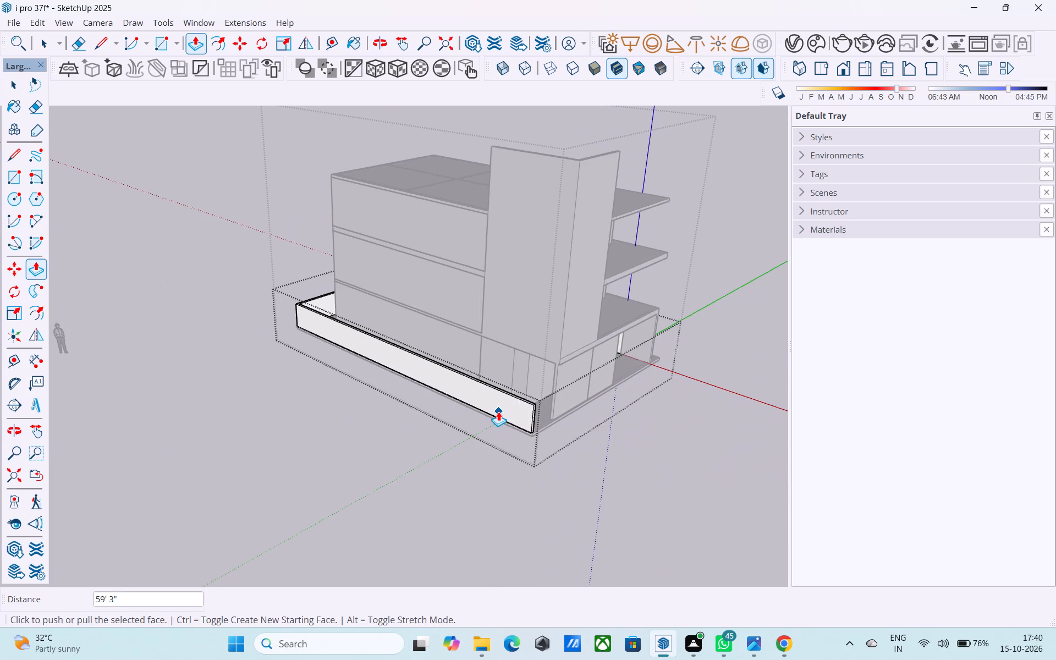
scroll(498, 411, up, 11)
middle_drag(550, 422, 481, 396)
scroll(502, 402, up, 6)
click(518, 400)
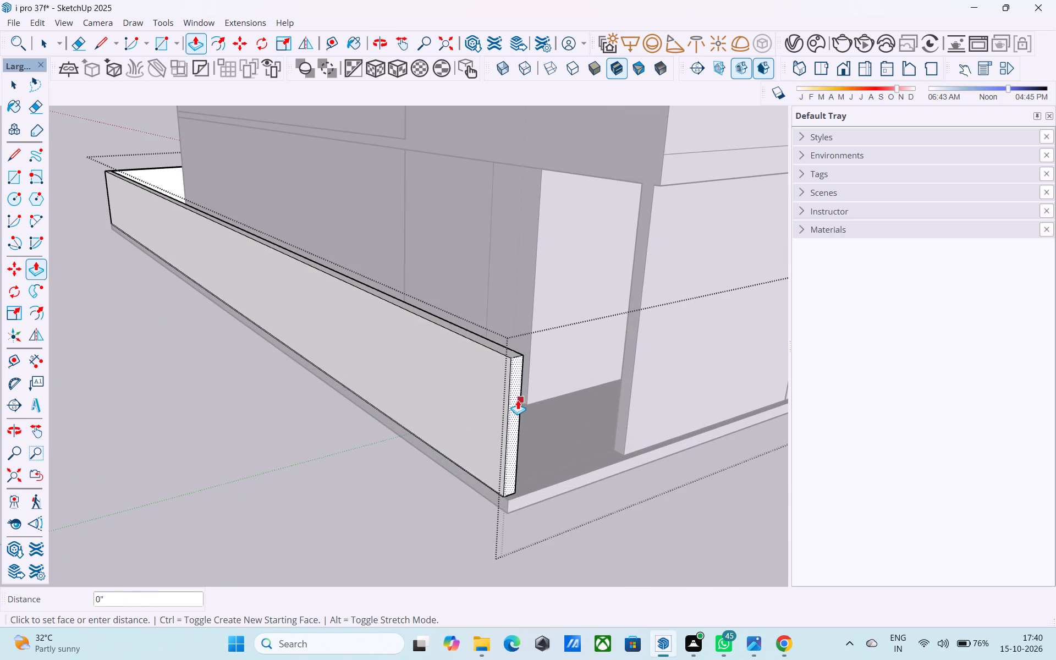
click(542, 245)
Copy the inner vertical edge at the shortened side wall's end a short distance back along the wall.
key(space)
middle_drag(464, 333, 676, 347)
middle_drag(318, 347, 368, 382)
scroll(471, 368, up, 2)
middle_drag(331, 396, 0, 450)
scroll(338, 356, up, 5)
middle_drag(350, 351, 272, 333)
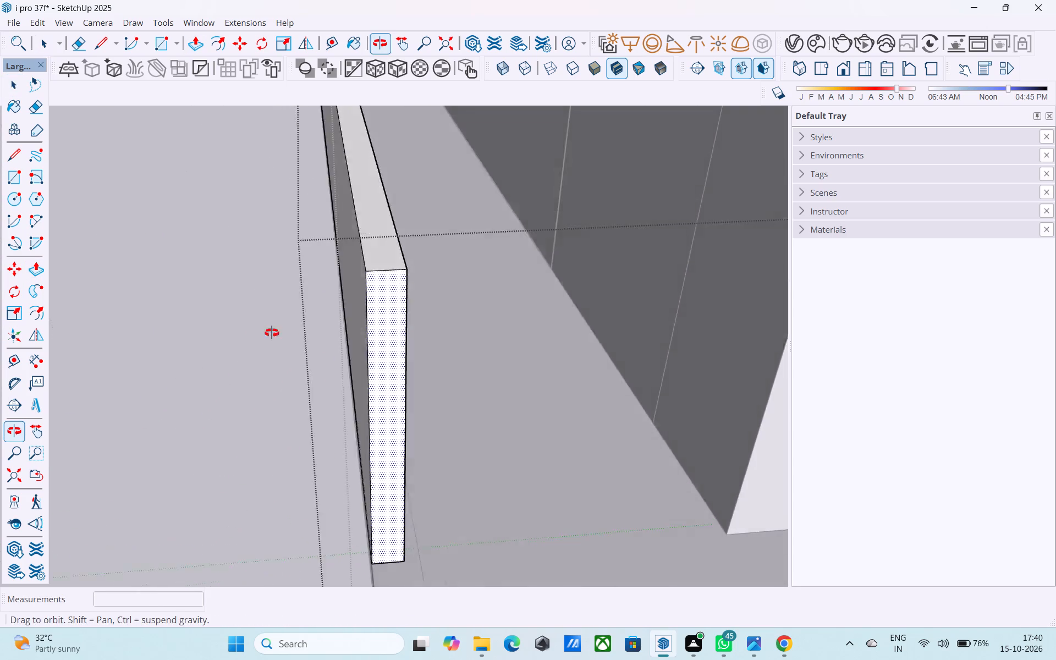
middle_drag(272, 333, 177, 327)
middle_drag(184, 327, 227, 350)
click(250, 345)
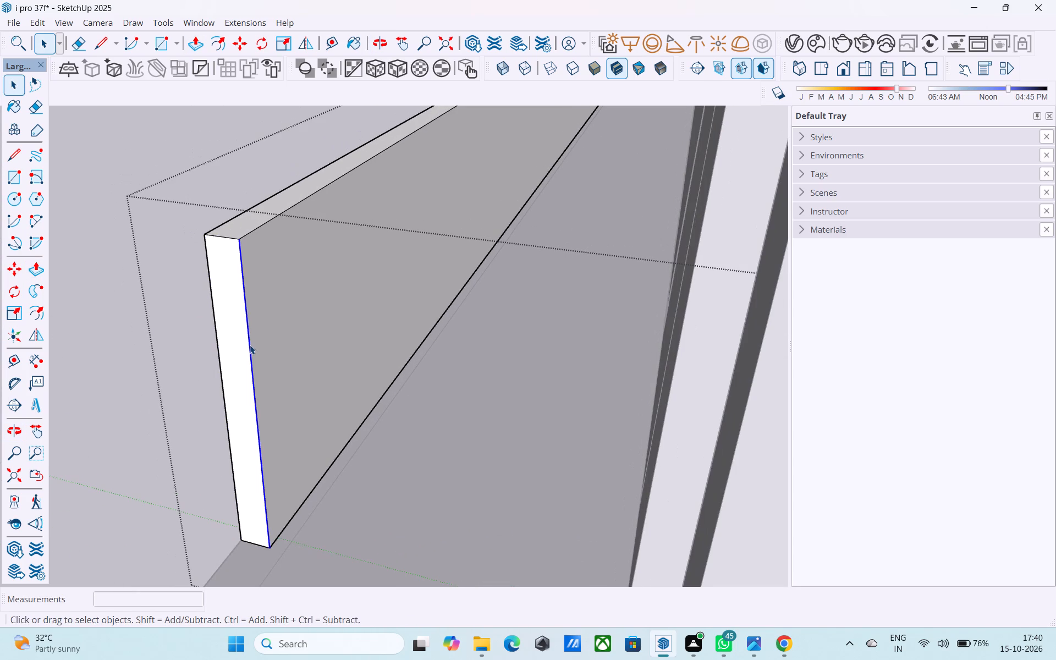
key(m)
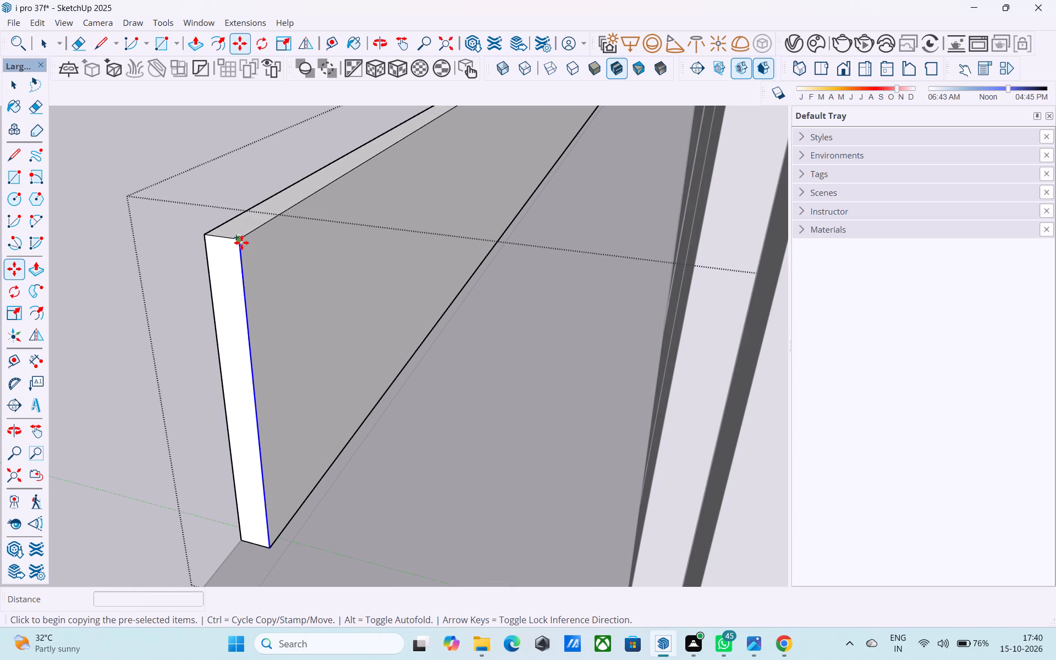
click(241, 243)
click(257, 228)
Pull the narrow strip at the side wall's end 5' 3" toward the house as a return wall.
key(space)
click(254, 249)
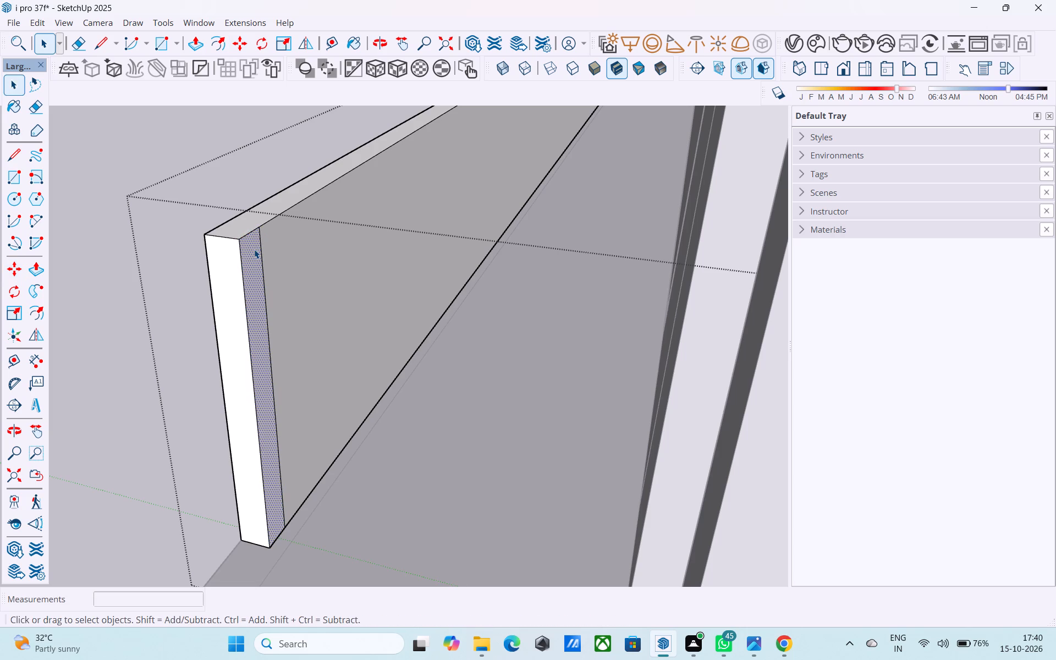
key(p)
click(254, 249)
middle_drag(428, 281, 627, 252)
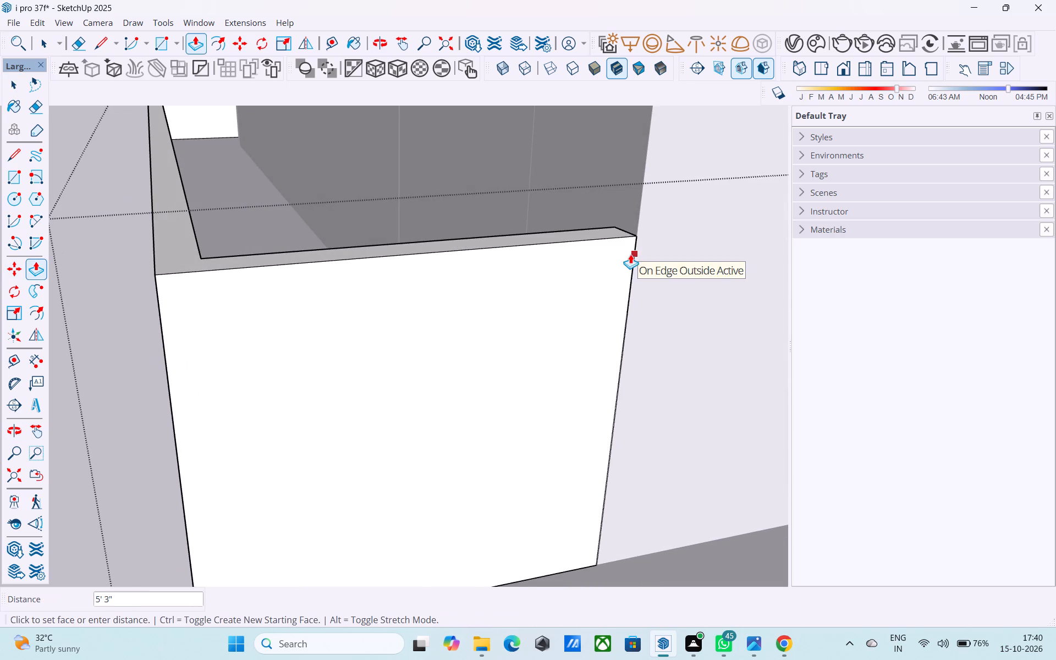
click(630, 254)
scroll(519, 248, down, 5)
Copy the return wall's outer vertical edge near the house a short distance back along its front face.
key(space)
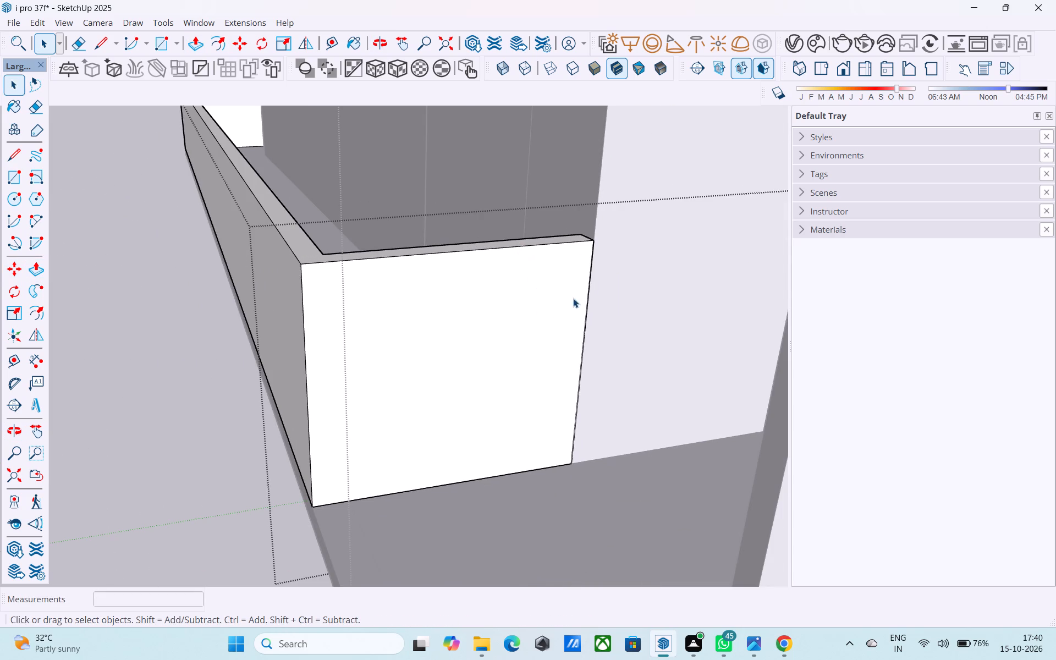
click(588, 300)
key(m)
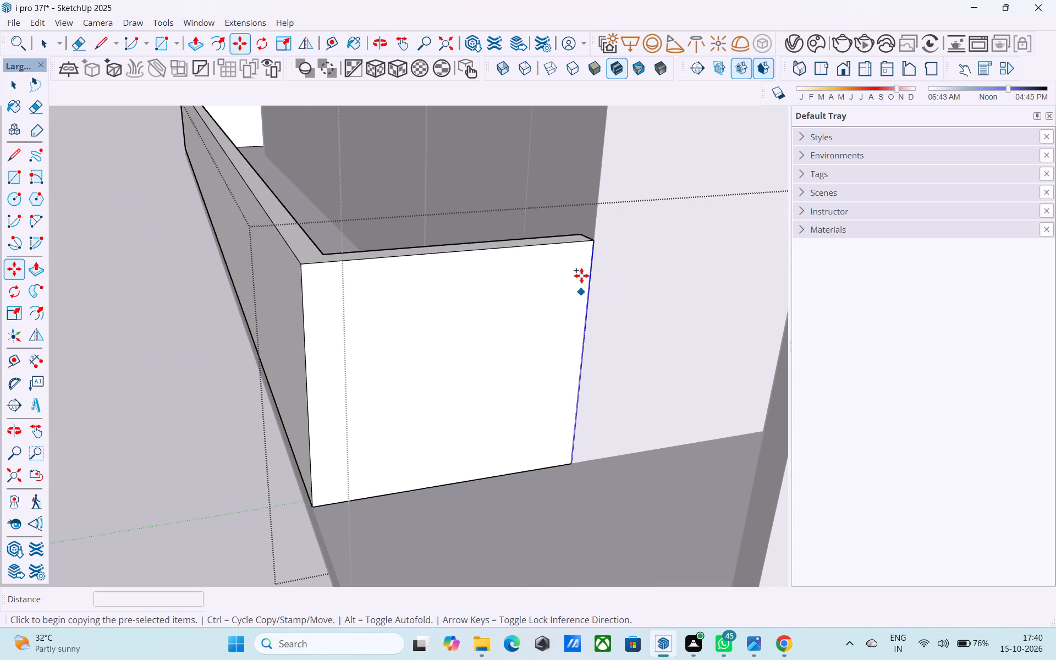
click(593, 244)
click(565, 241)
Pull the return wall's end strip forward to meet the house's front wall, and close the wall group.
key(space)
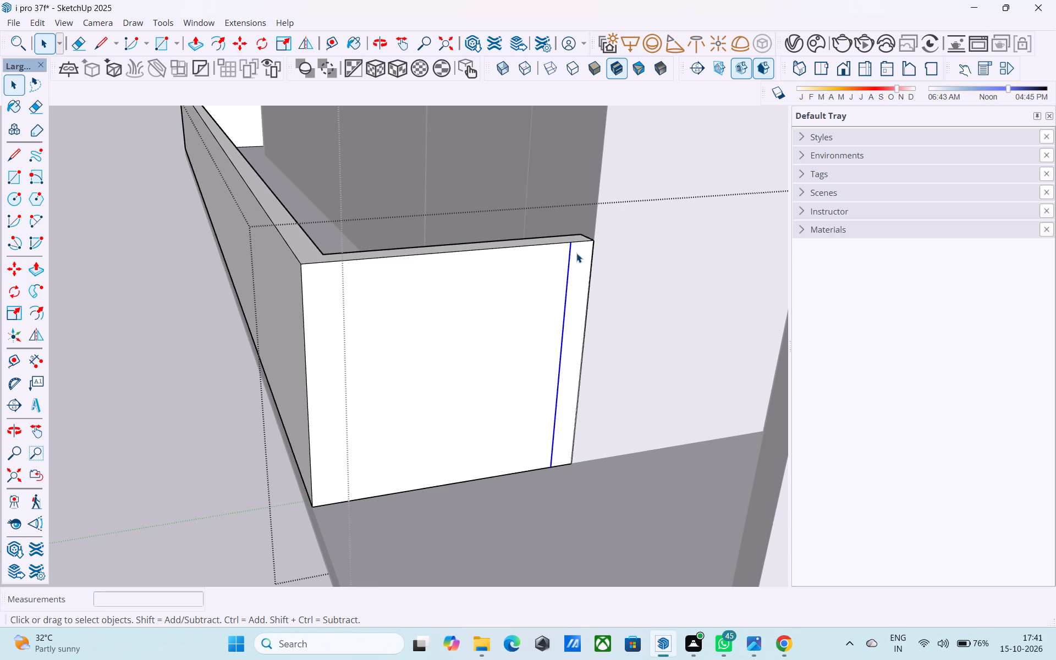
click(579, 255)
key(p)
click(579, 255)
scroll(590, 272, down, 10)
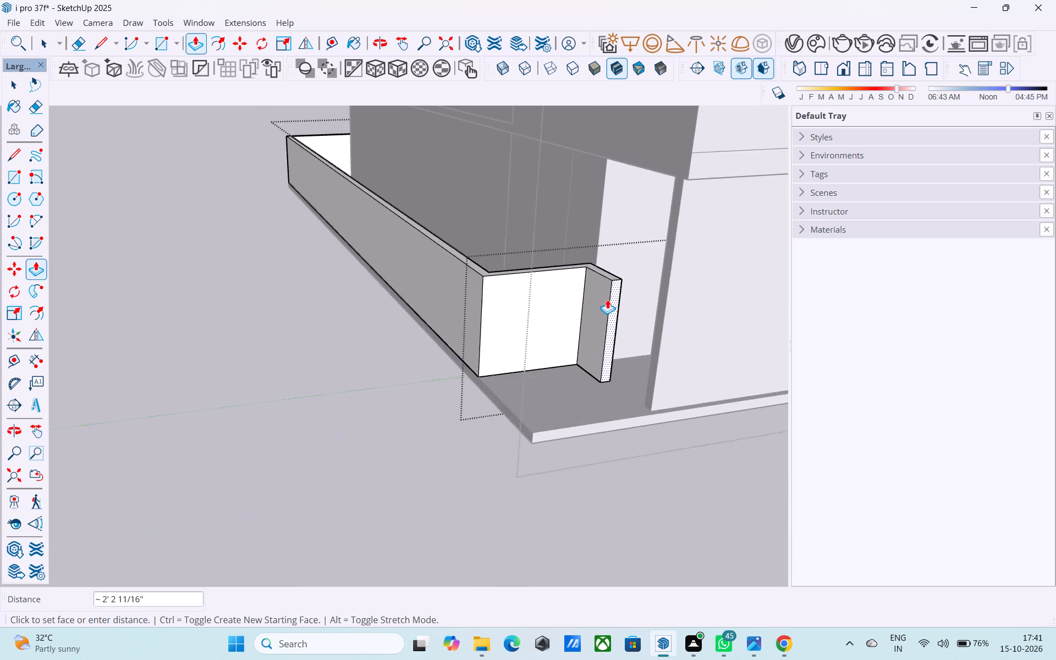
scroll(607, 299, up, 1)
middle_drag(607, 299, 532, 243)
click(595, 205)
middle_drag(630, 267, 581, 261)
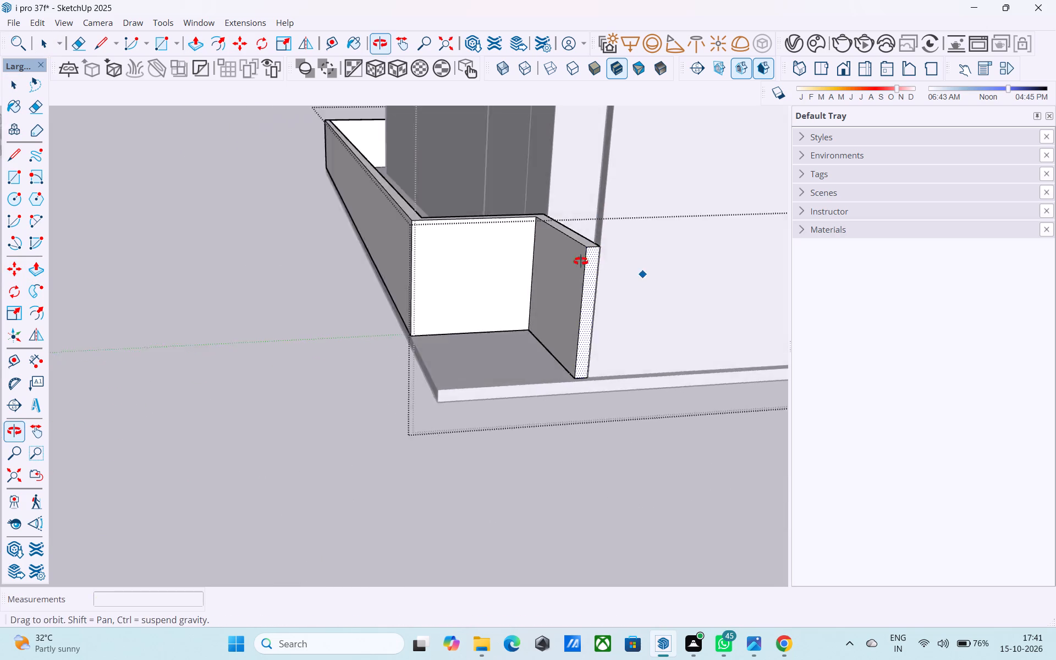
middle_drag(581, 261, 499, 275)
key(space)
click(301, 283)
Examine the stepped boundary wall at the front corner and the whole house from several angles.
scroll(590, 310, down, 5)
middle_drag(604, 310, 338, 298)
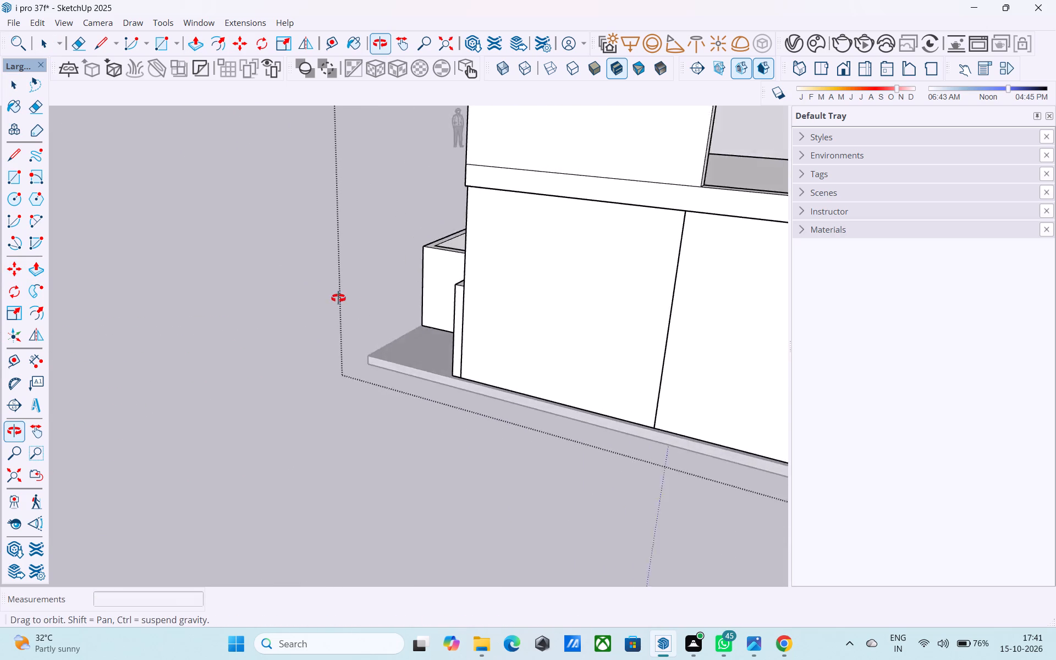
middle_drag(338, 298, 465, 156)
shift+middle_drag(610, 218, 763, 329)
shift+middle_drag(480, 347, 470, 348)
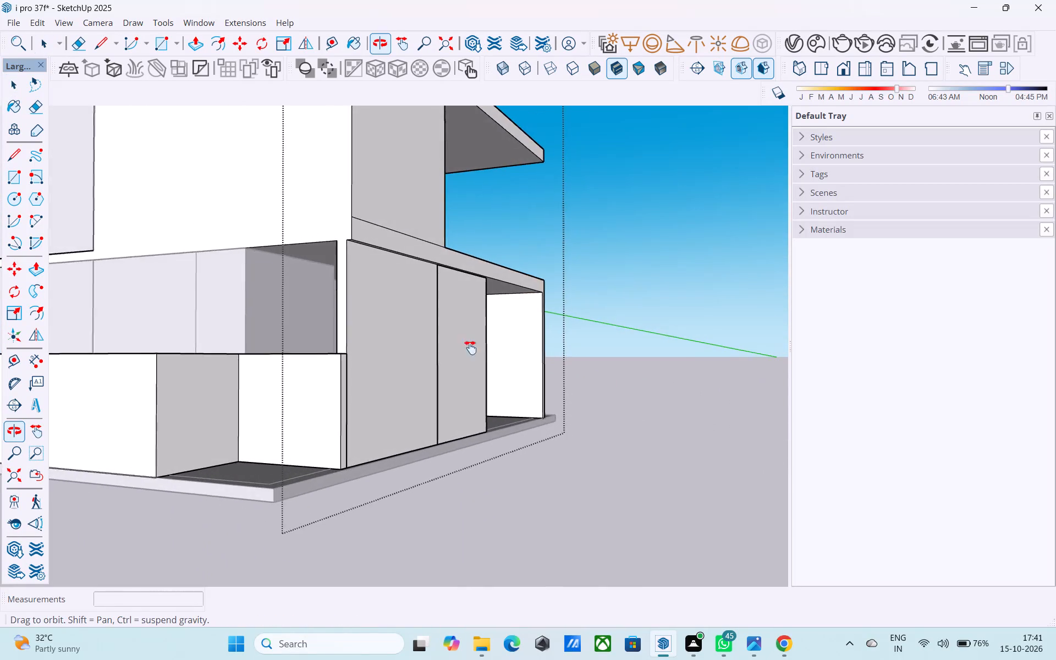
shift+middle_drag(470, 348, 527, 334)
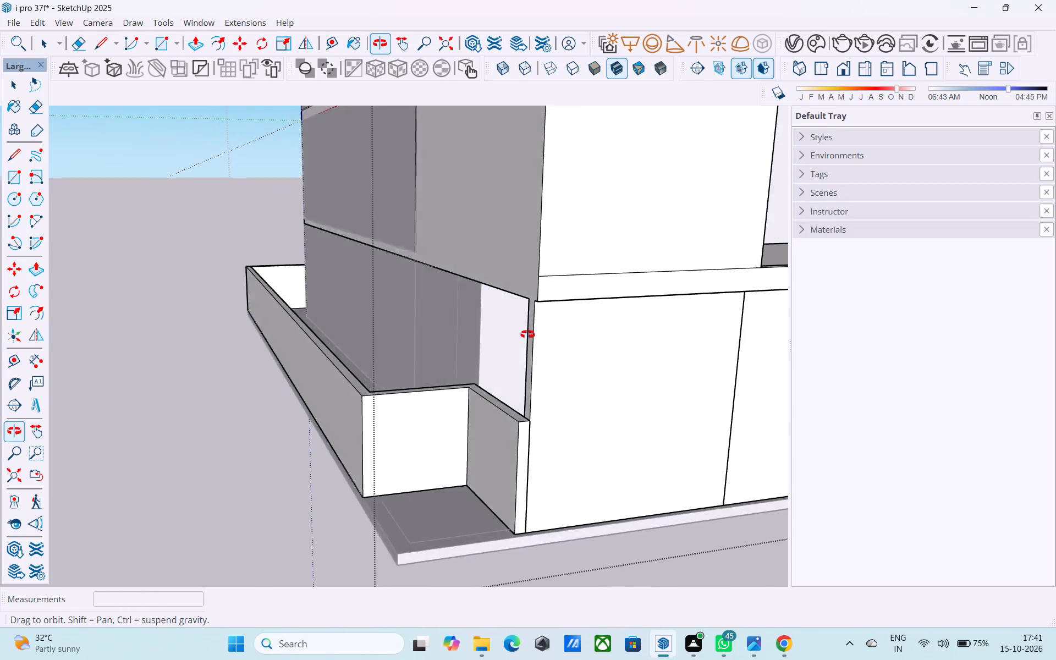
shift+middle_drag(527, 334, 396, 328)
scroll(393, 316, down, 19)
shift+middle_drag(494, 353, 563, 338)
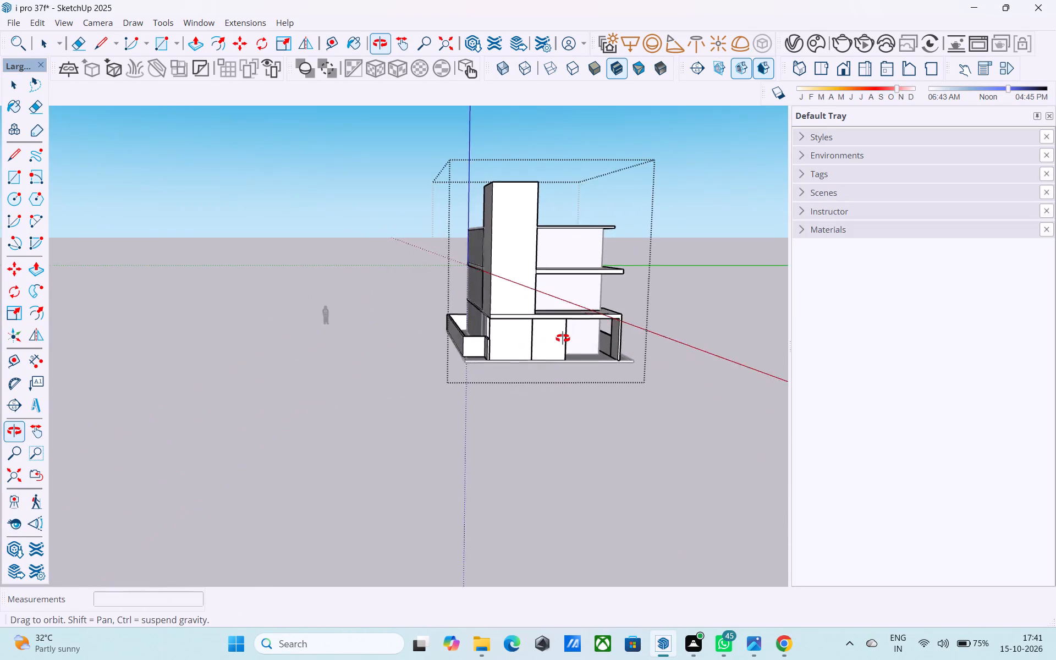
shift+middle_drag(563, 338, 664, 364)
scroll(549, 364, up, 8)
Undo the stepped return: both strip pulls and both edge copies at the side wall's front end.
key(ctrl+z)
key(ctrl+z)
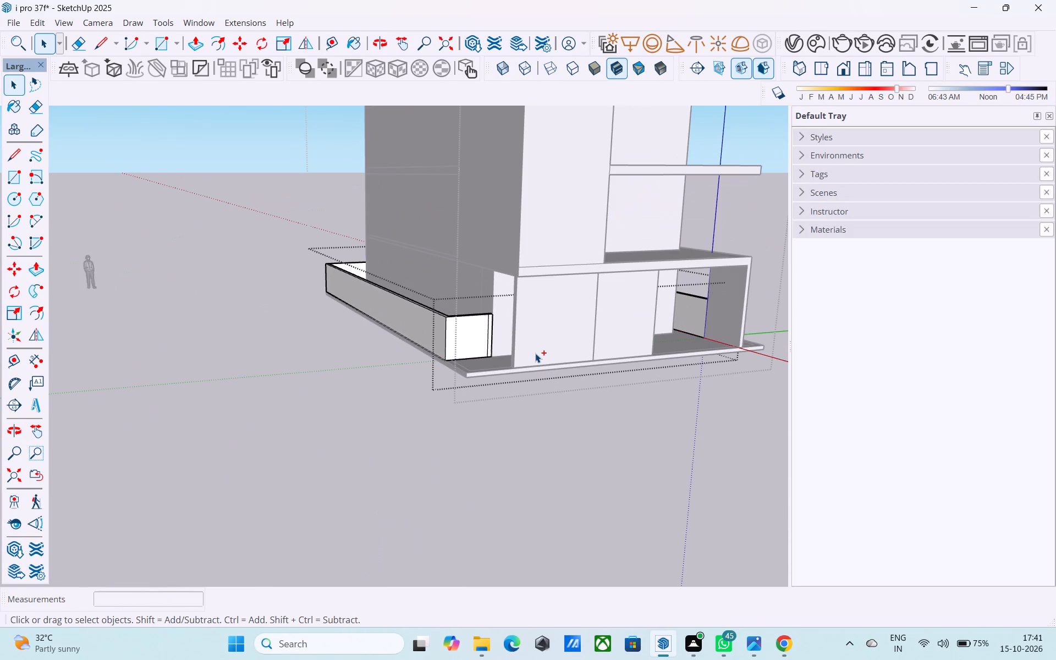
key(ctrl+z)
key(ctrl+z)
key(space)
Push the second side boundary wall's front end face back 53' 9" to the rear boundary wall.
middle_drag(503, 346, 449, 354)
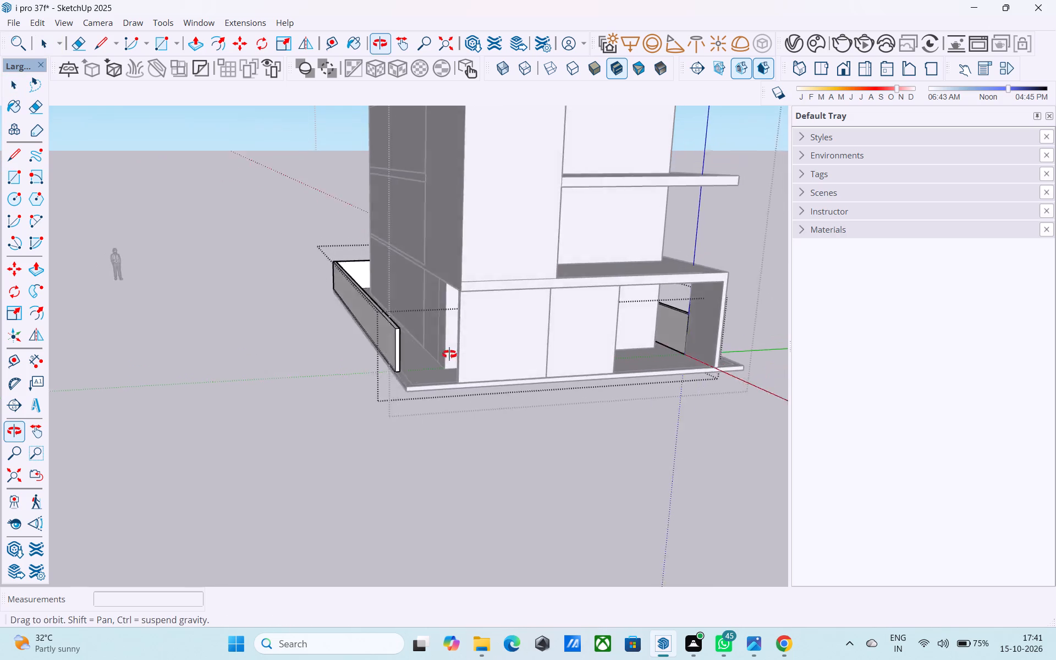
middle_drag(449, 354, 415, 355)
scroll(341, 359, up, 2)
click(334, 346)
scroll(334, 346, up, 6)
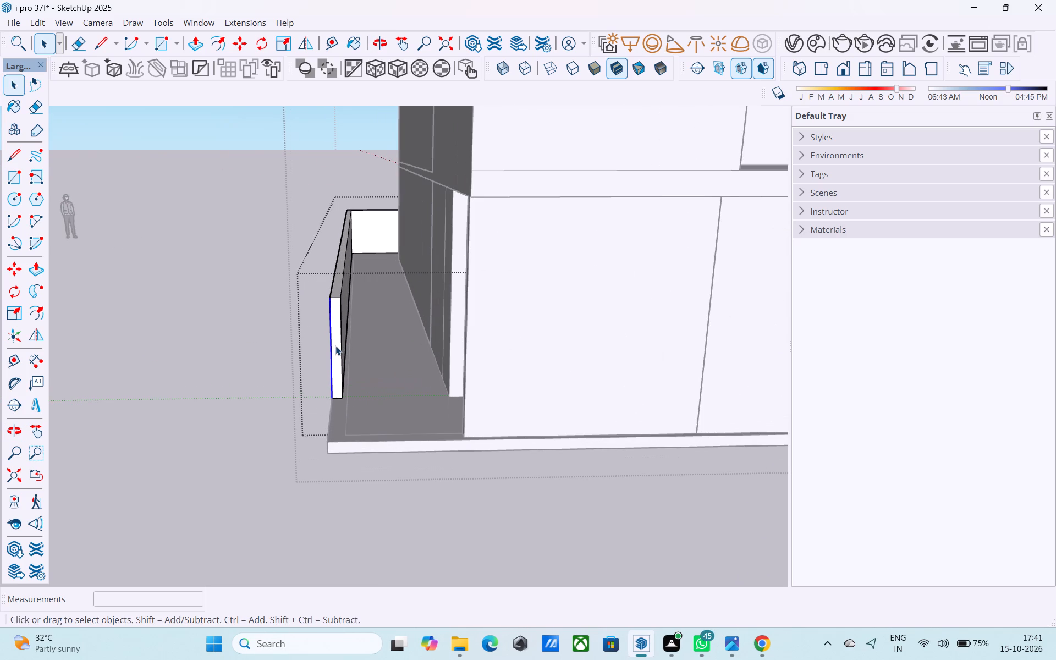
click(335, 345)
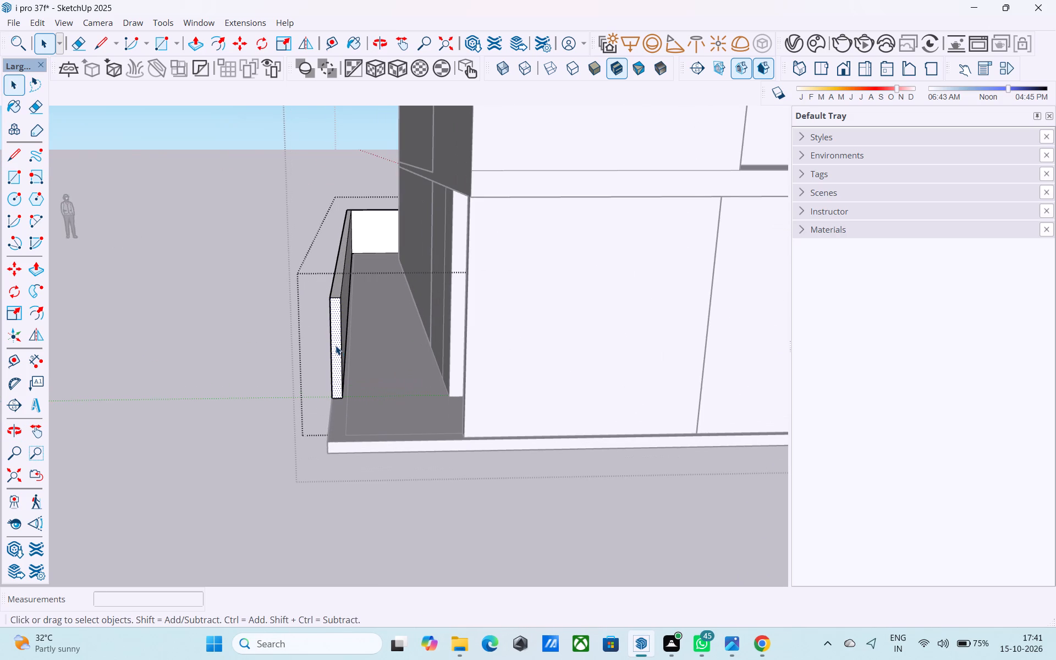
key(p)
click(335, 345)
click(369, 228)
middle_drag(369, 228, 398, 235)
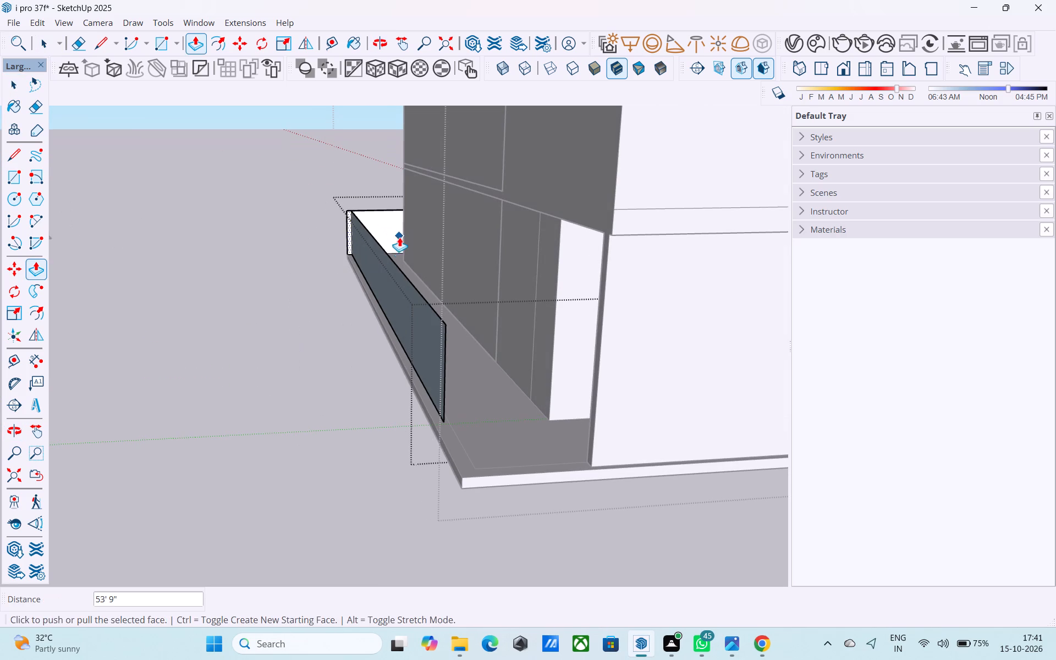
Erase the leftover face and edges of the removed side boundary wall.
key(e)
click(405, 274)
click(449, 367)
drag(447, 365, 442, 362)
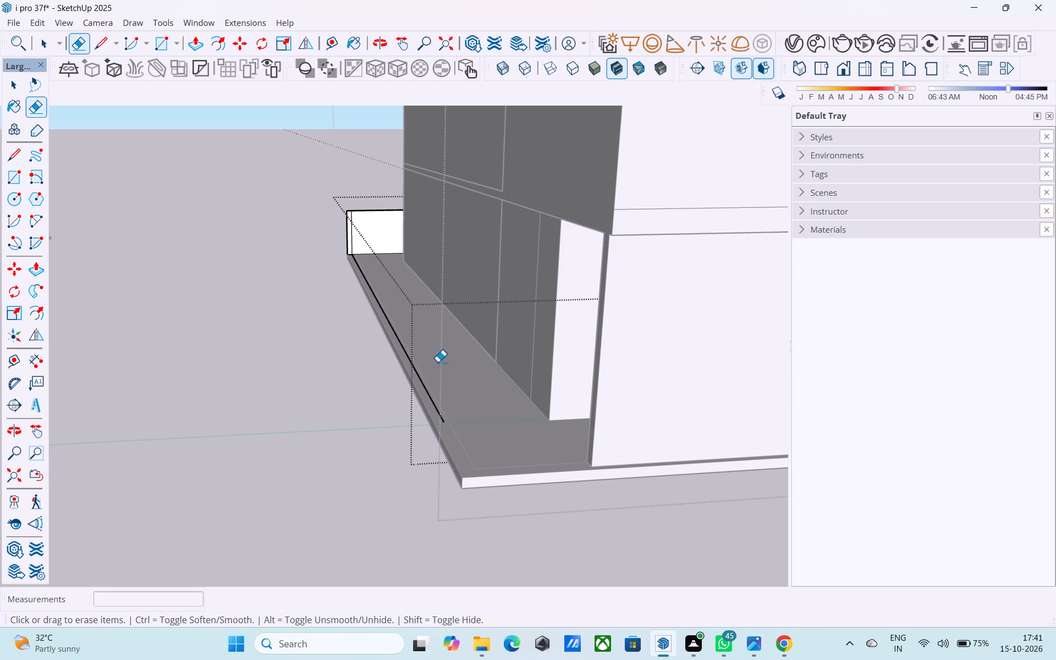
drag(431, 363, 413, 368)
Push the rear boundary wall's end face back 5' 9" along the wall, level with the side of the house.
middle_drag(398, 302, 700, 340)
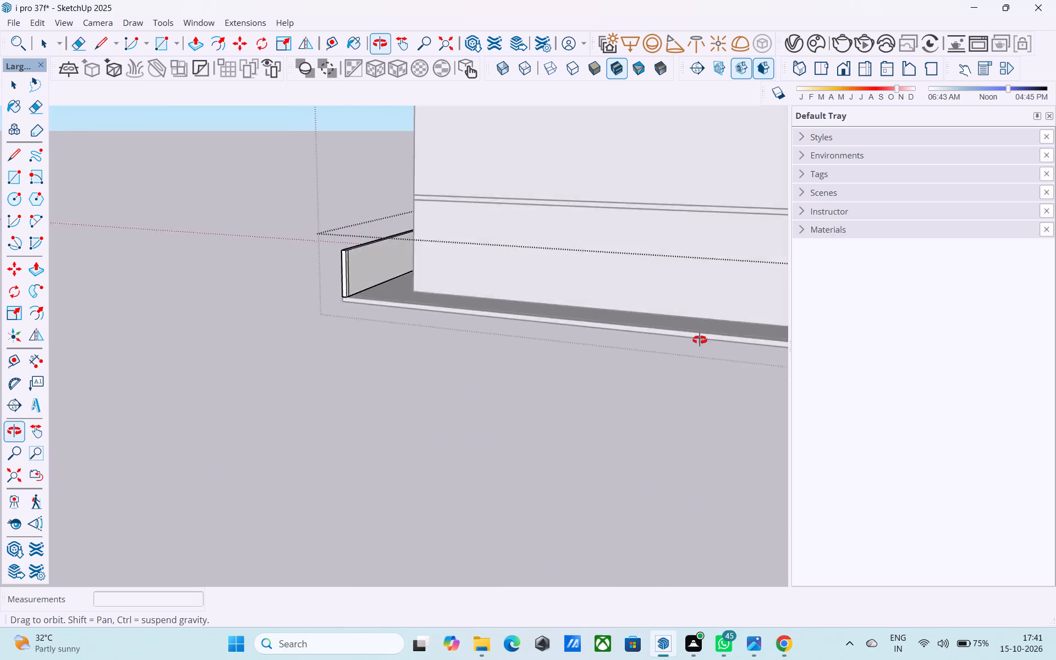
middle_drag(700, 340, 715, 335)
shift+middle_drag(497, 287, 504, 374)
scroll(402, 353, up, 2)
scroll(398, 353, down, 1)
scroll(397, 351, up, 6)
key(space)
click(343, 360)
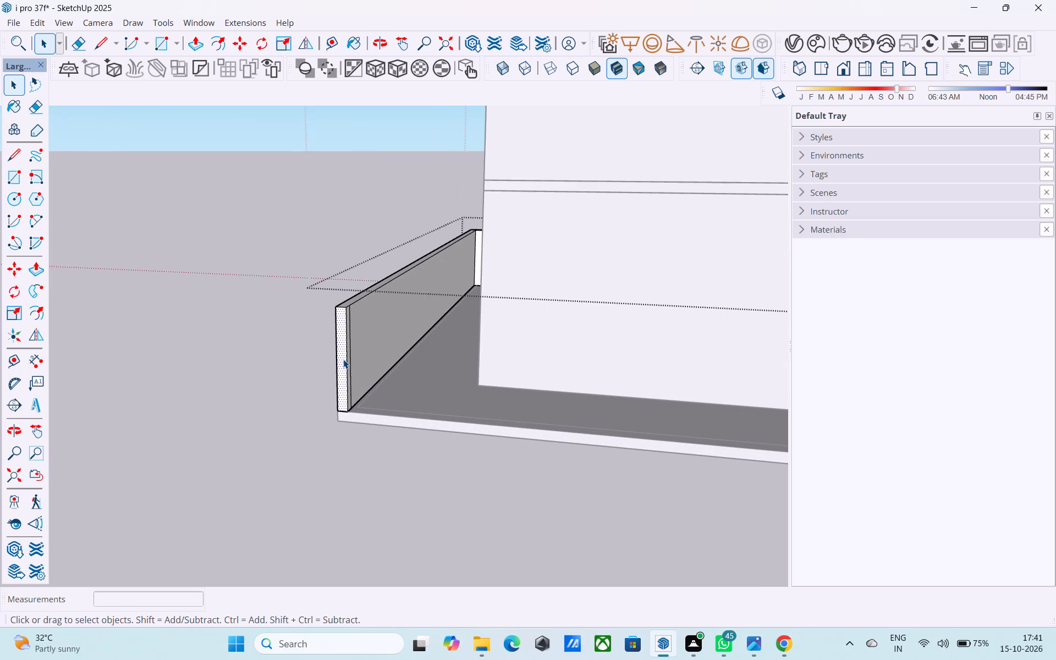
key(p)
click(343, 359)
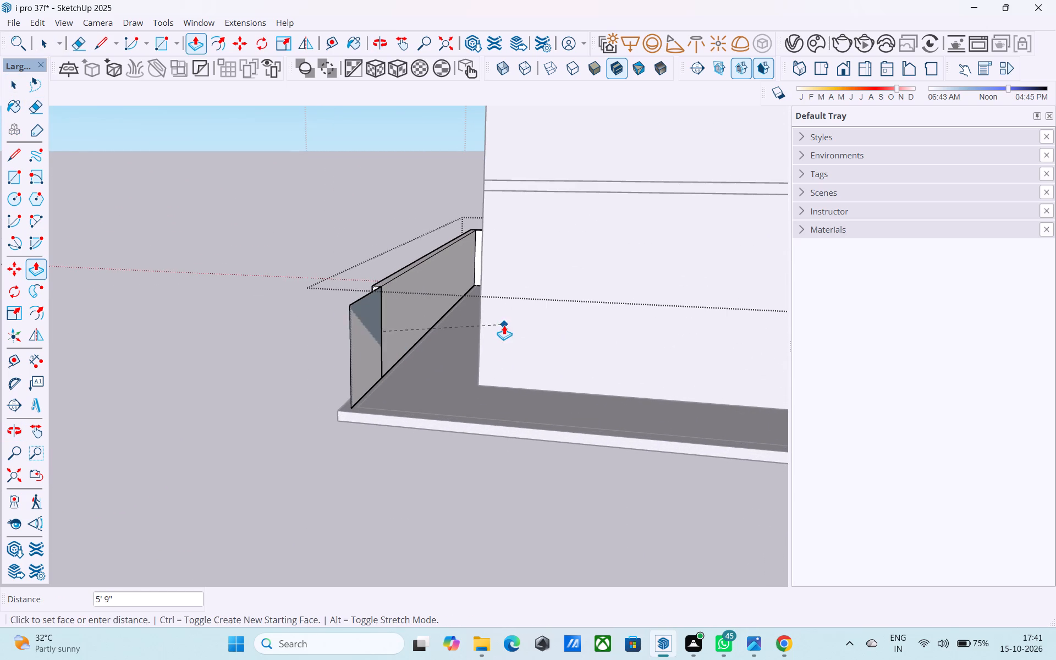
click(504, 325)
Erase the leftover face and edges beyond the shortened rear boundary wall's end.
middle_drag(373, 329, 359, 322)
key(e)
drag(353, 318, 304, 268)
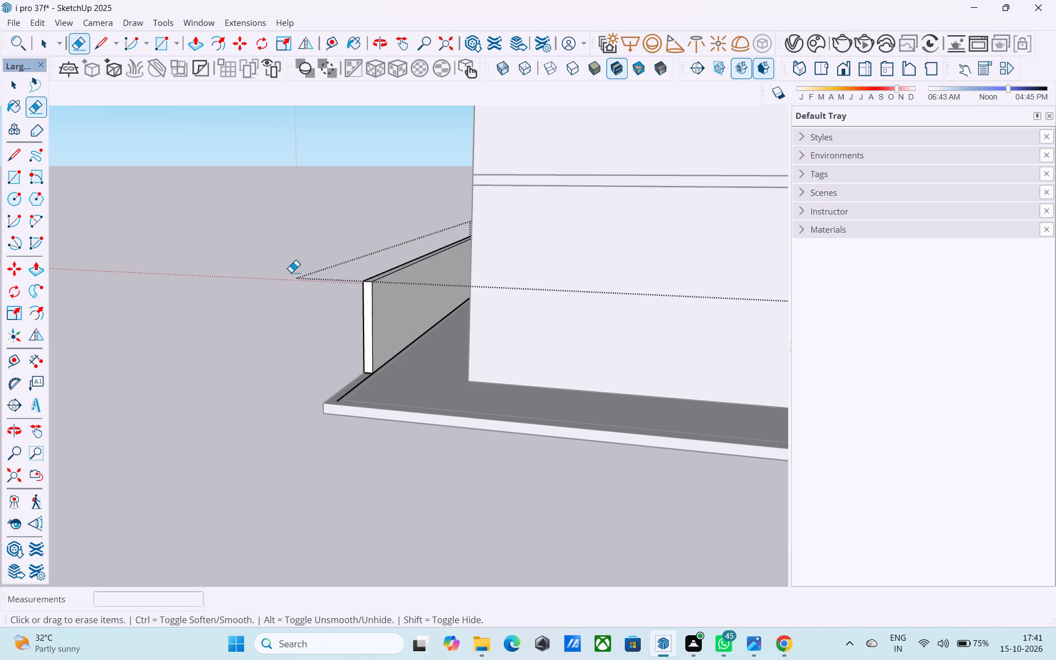
drag(371, 384, 295, 381)
scroll(290, 368, down, 6)
Close the boundary wall group and save the model.
key(space)
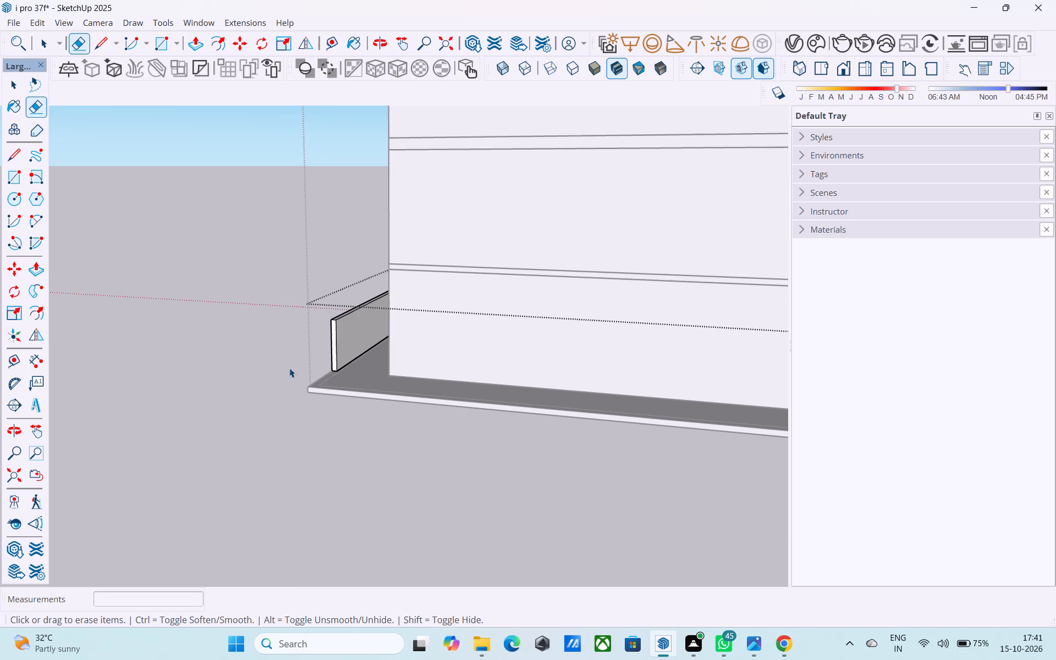
click(289, 368)
middle_drag(376, 360, 214, 355)
key(ctrl+s)
scroll(214, 351, down, 6)
key(space)
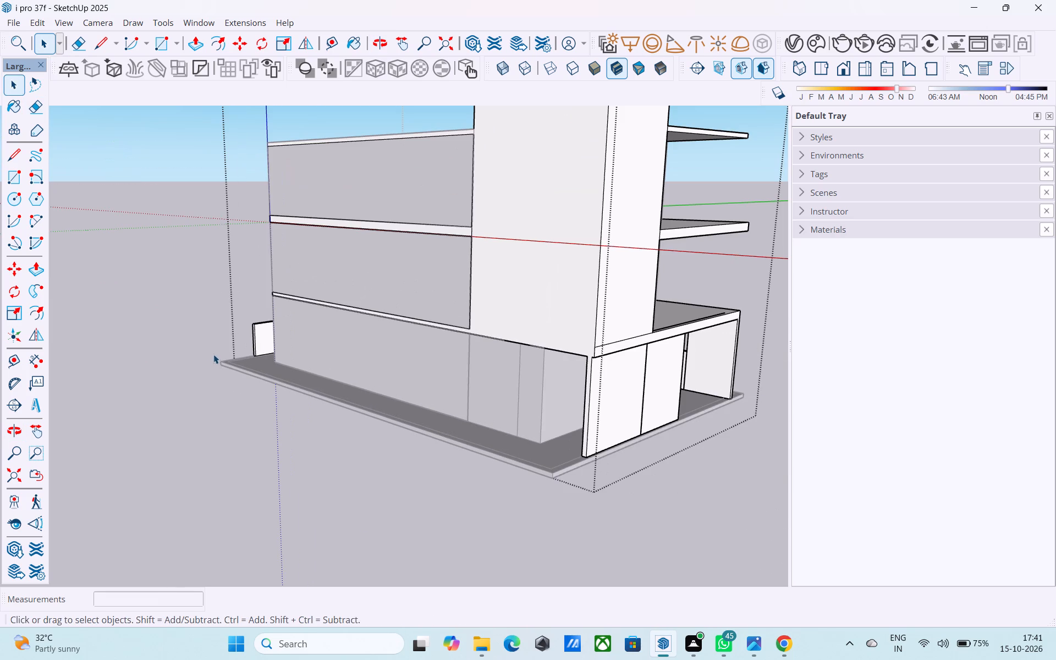
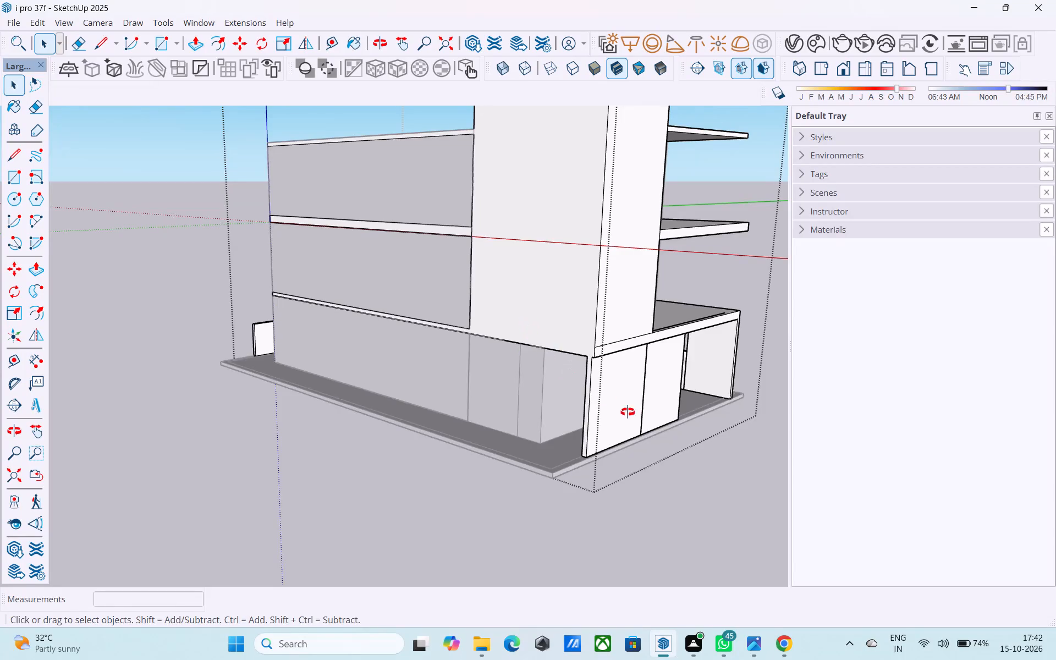
Erase the vertical edge dividing the tower's front face from the edge of the second-level slab.
middle_drag(622, 412, 579, 402)
middle_drag(636, 516, 385, 558)
scroll(386, 496, up, 4)
middle_drag(386, 496, 398, 493)
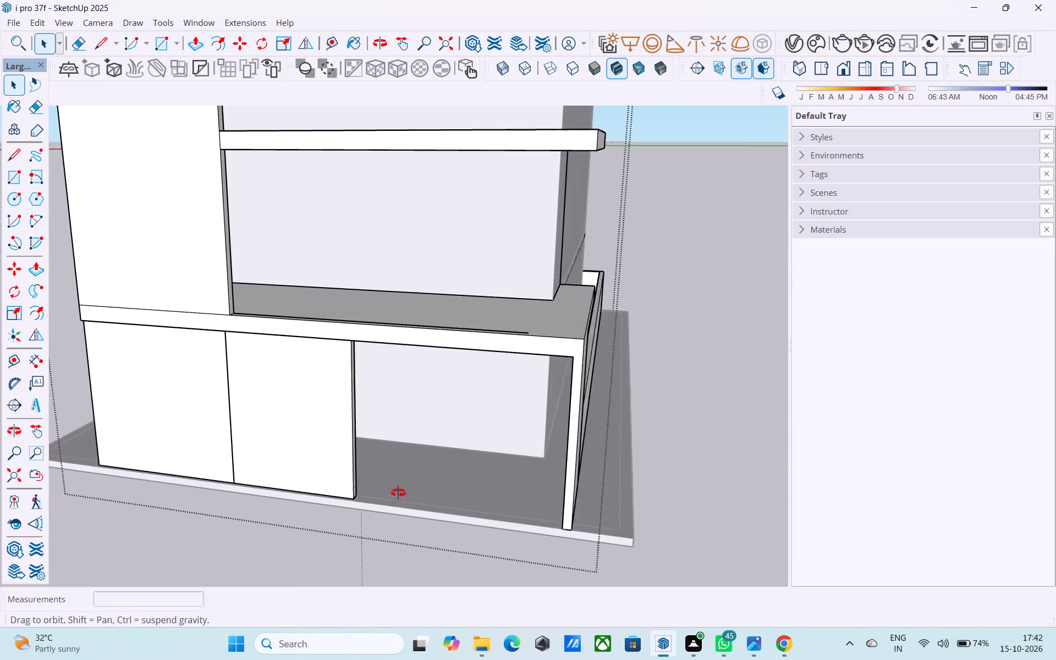
middle_drag(398, 493, 433, 495)
scroll(428, 493, up, 1)
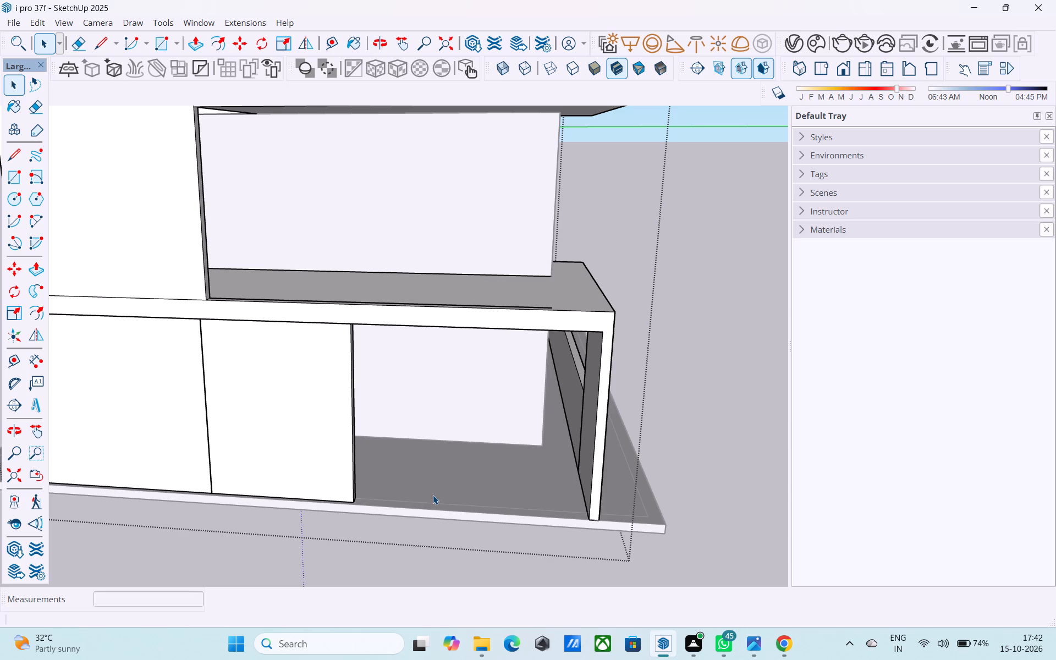
scroll(431, 505, down, 6)
shift+middle_drag(427, 503, 532, 512)
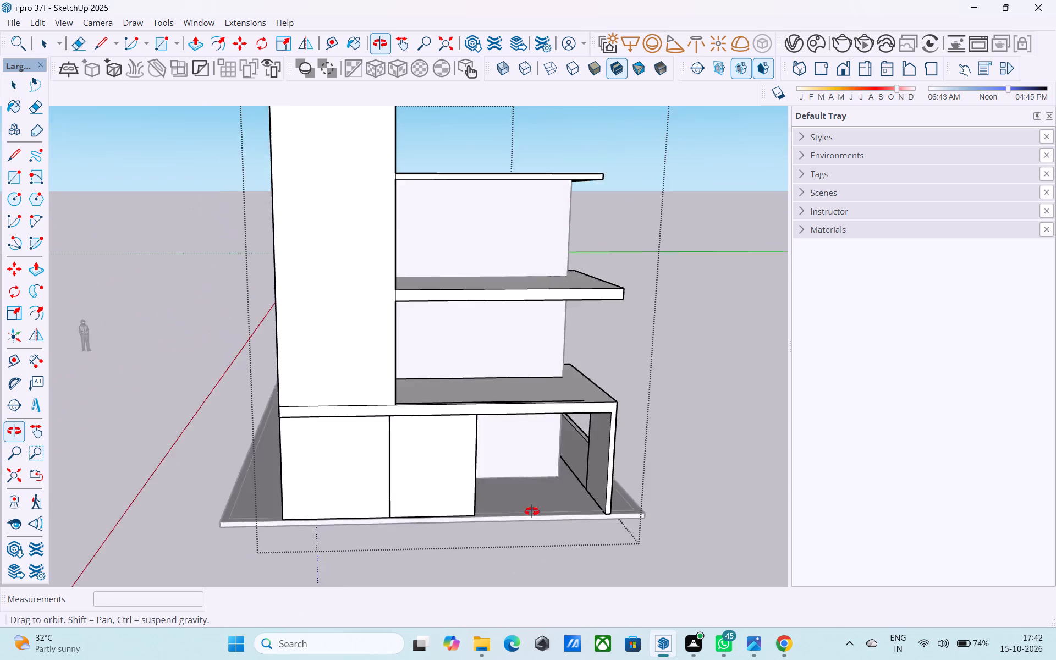
shift+middle_drag(532, 512, 549, 492)
shift+middle_drag(435, 394, 336, 448)
scroll(329, 355, up, 3)
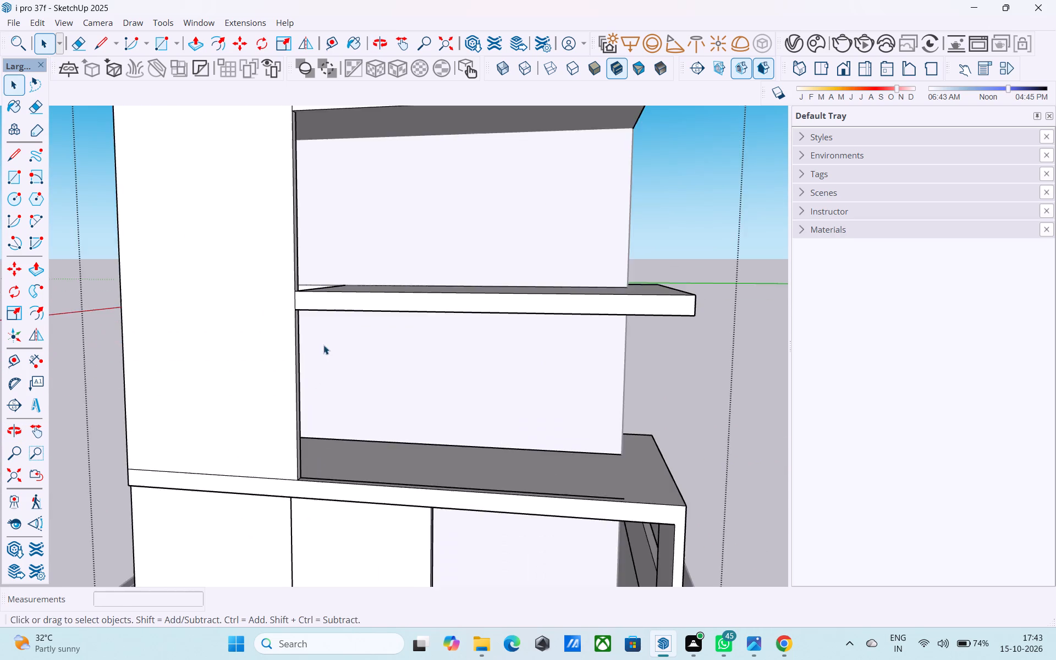
scroll(323, 345, up, 4)
key(e)
drag(298, 278, 285, 279)
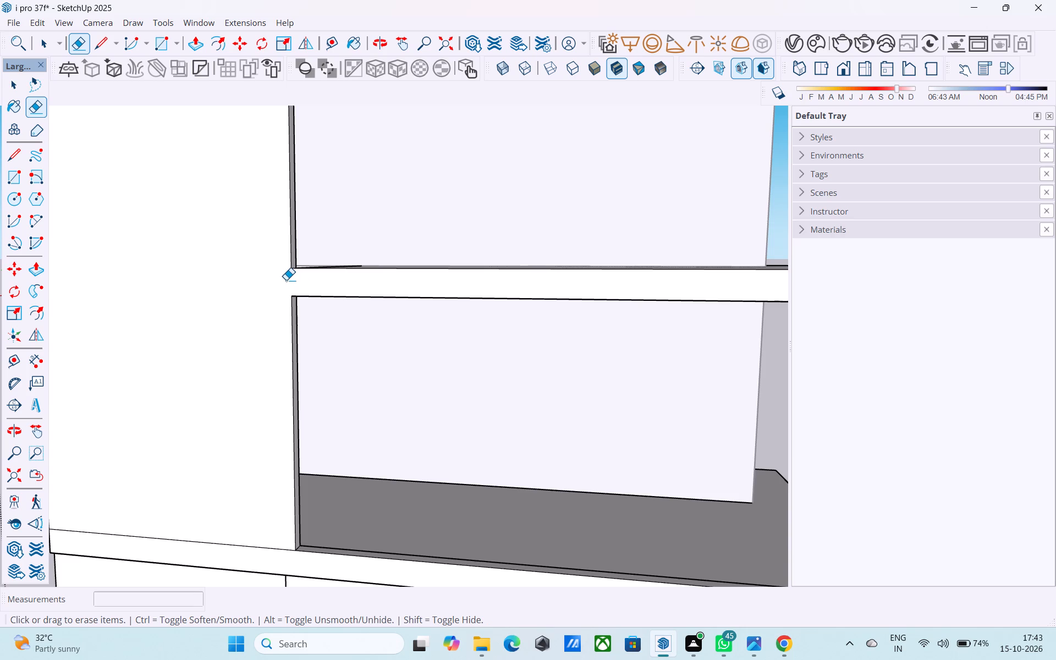
scroll(307, 294, down, 10)
key(space)
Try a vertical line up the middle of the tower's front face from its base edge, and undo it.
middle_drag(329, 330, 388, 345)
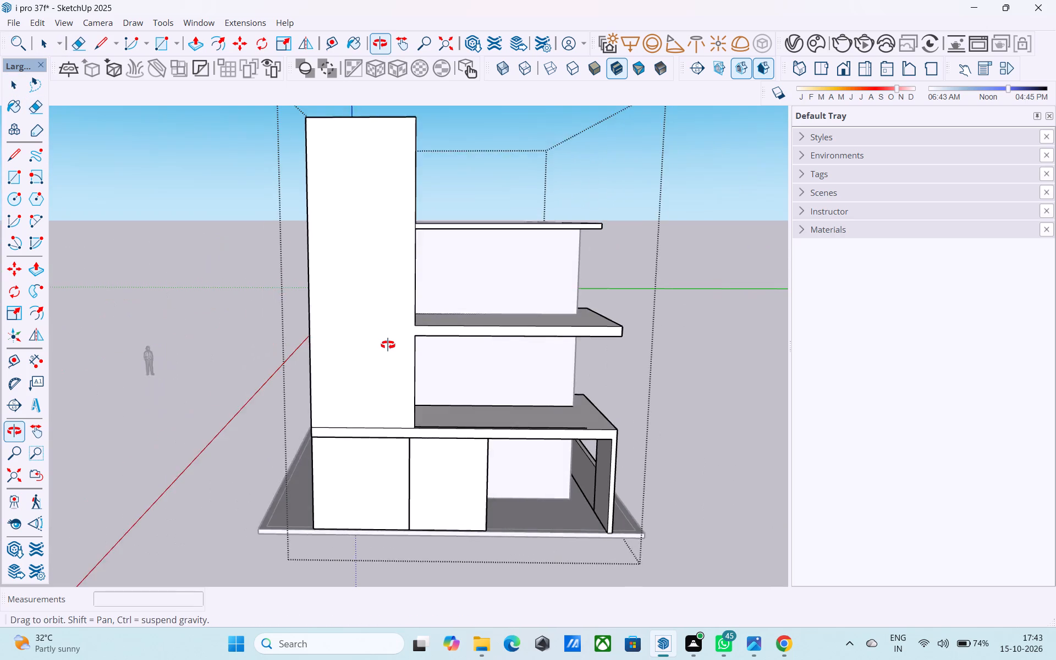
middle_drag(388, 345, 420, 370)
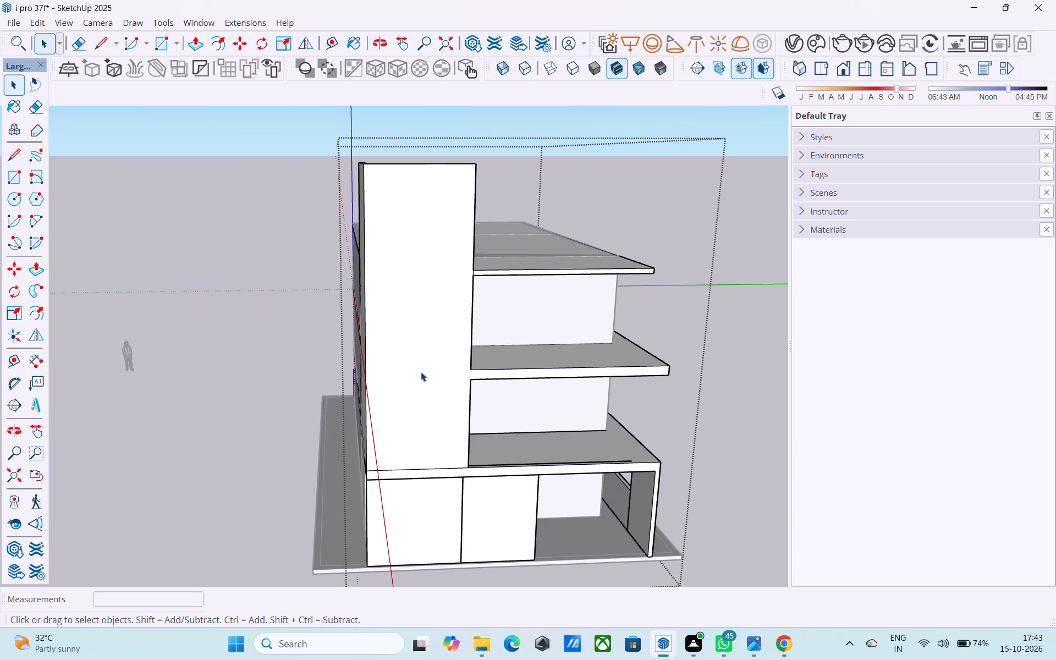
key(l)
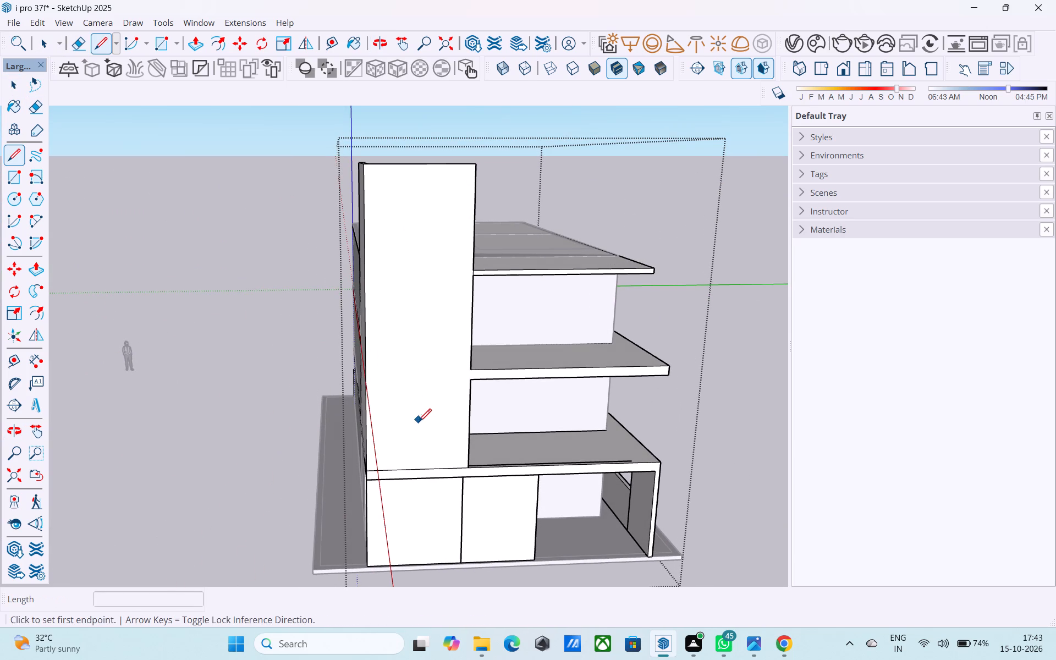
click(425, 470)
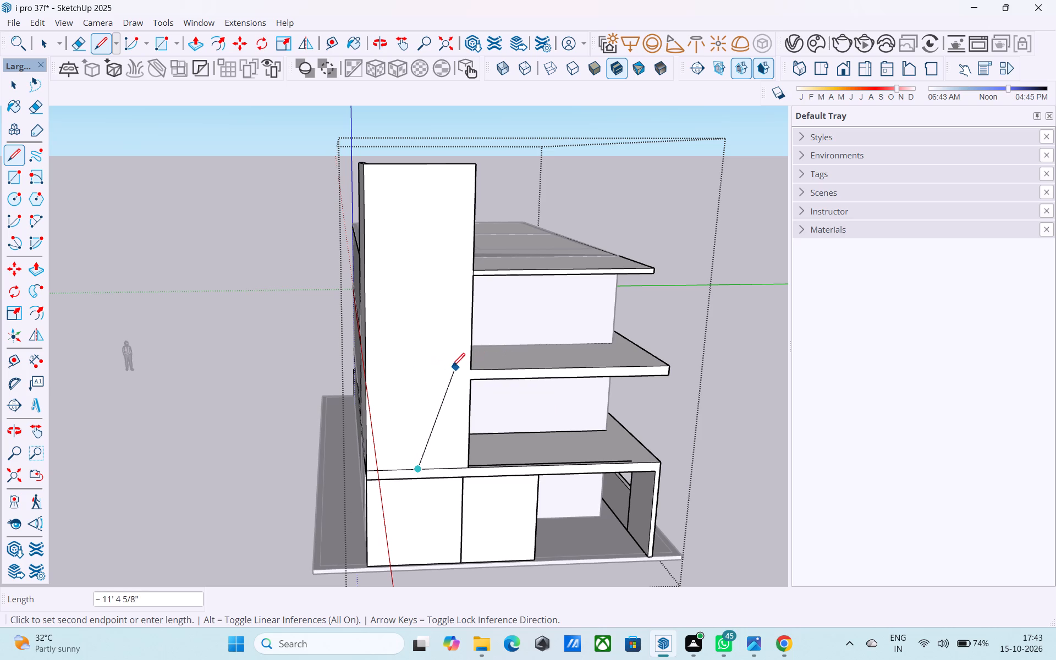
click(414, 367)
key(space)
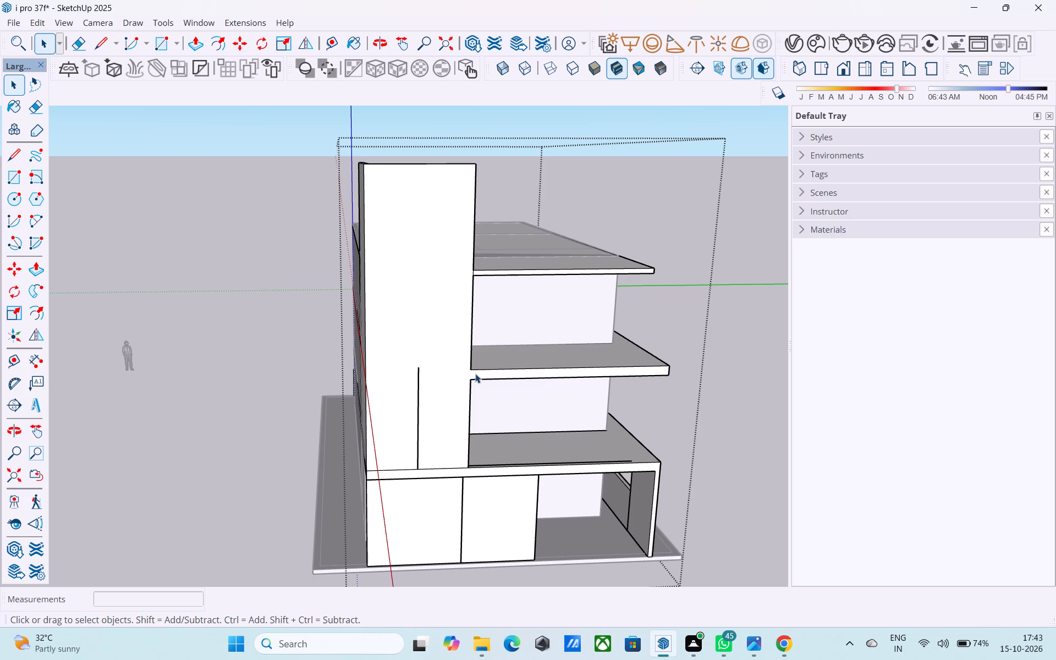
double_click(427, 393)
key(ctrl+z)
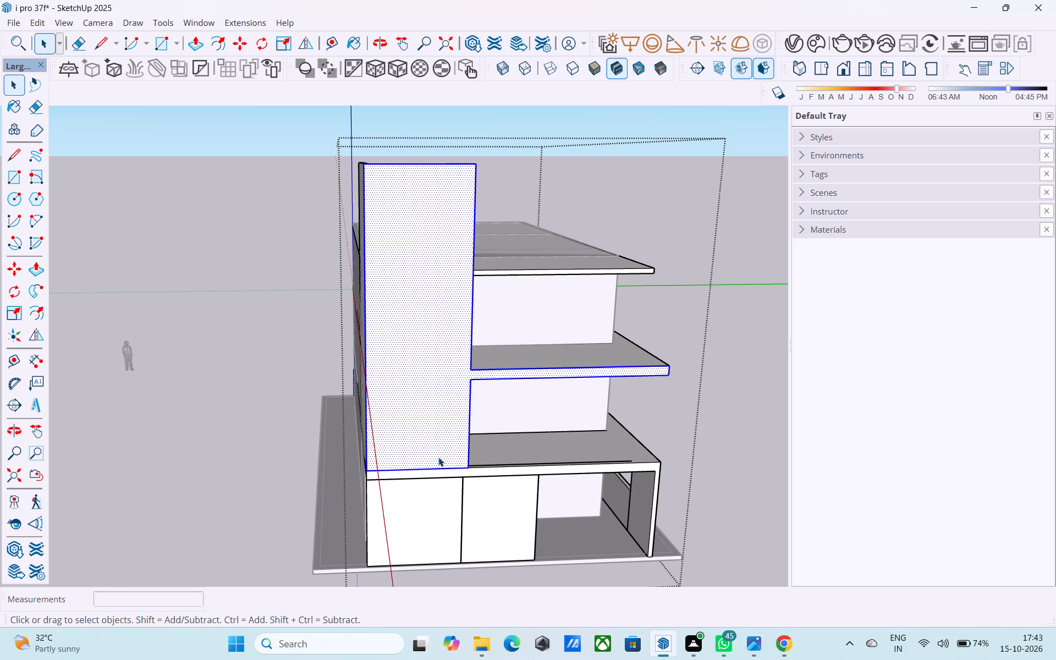
Draw a 5' 3" line from the second-level slab's top corner across the tower's front face, and a 10' 6" line down to its base.
scroll(438, 457, up, 5)
click(439, 455)
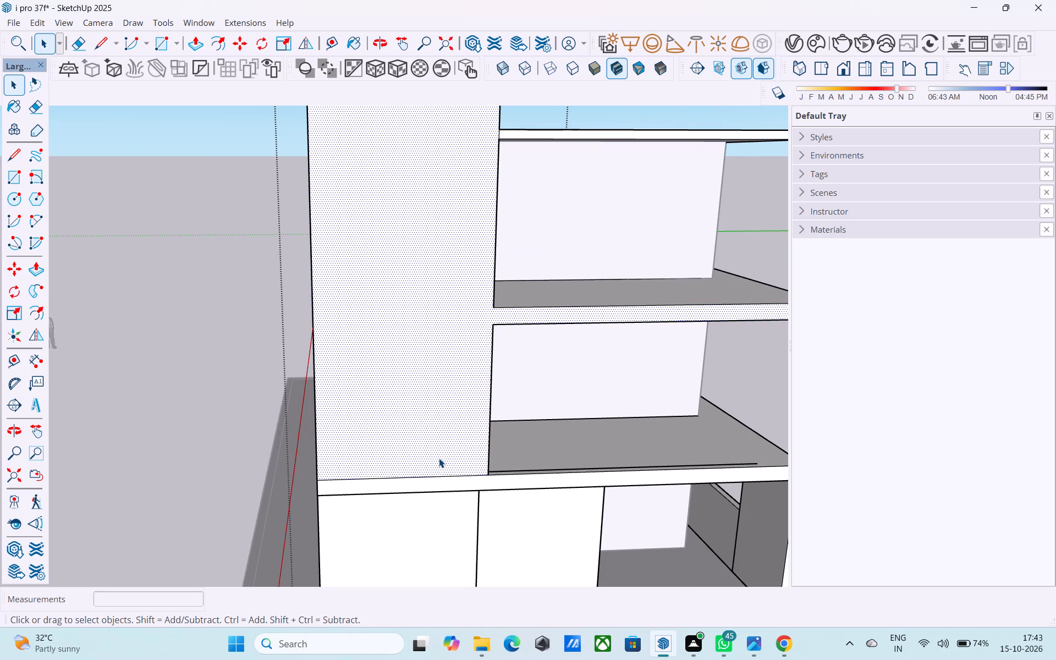
key(l)
click(490, 305)
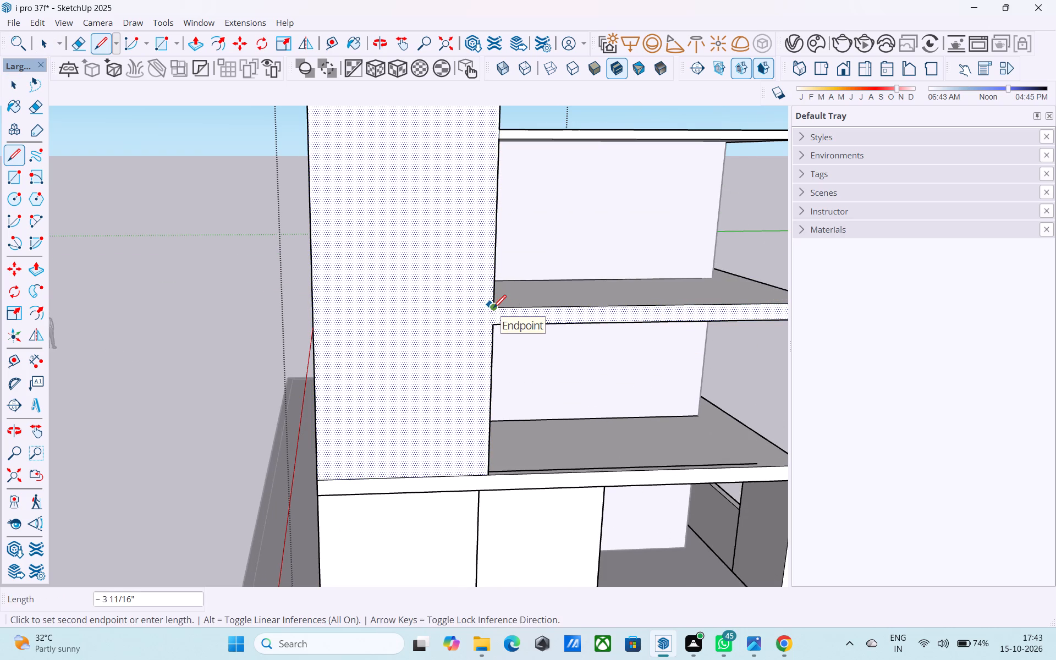
key(l)
click(496, 311)
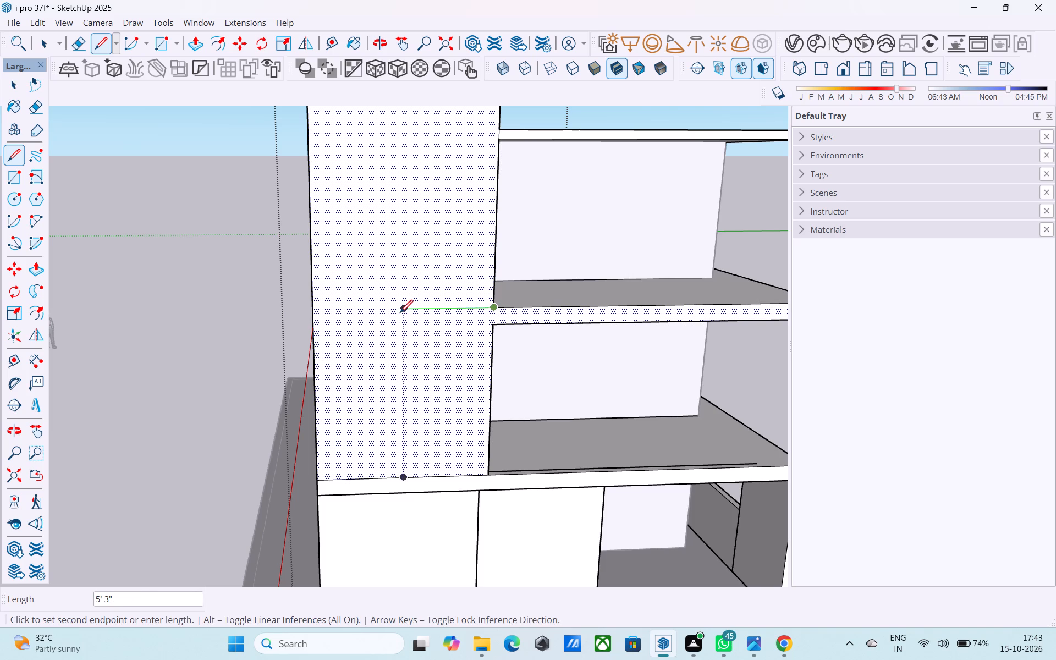
click(401, 314)
click(410, 475)
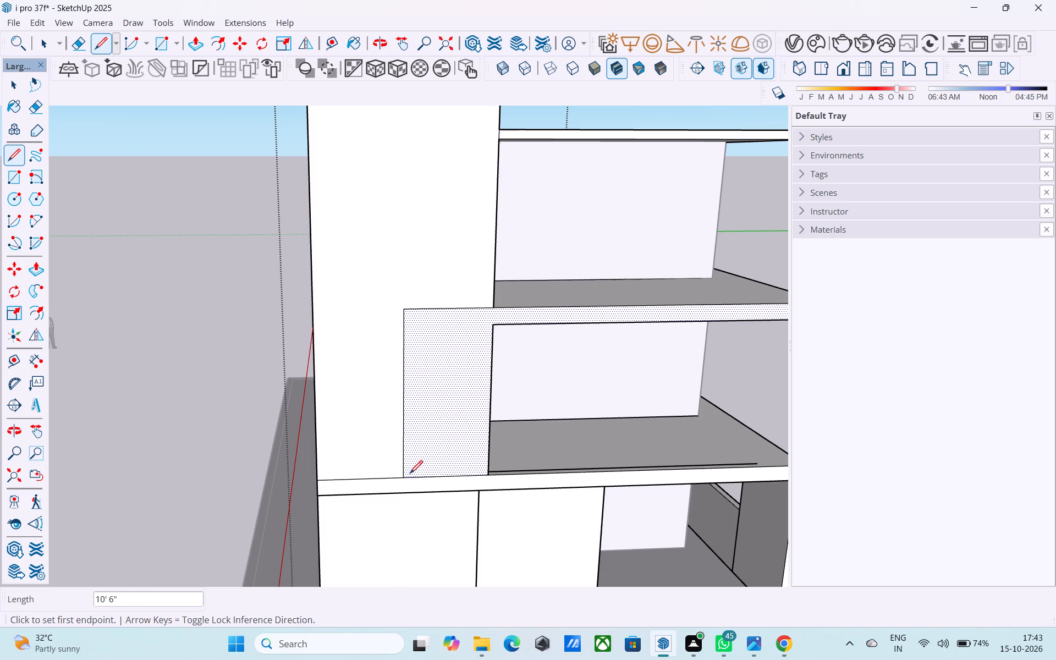
key(space)
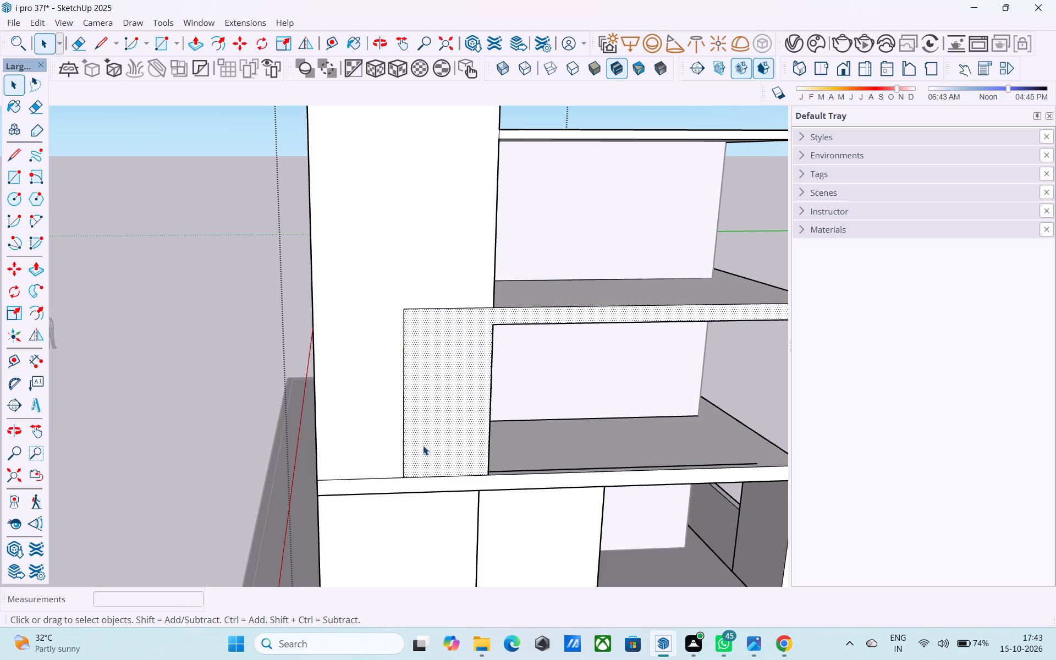
Continue the slab-top line from the vertical line's upper end to the tower's outer edge.
shift+middle_drag(423, 446, 457, 491)
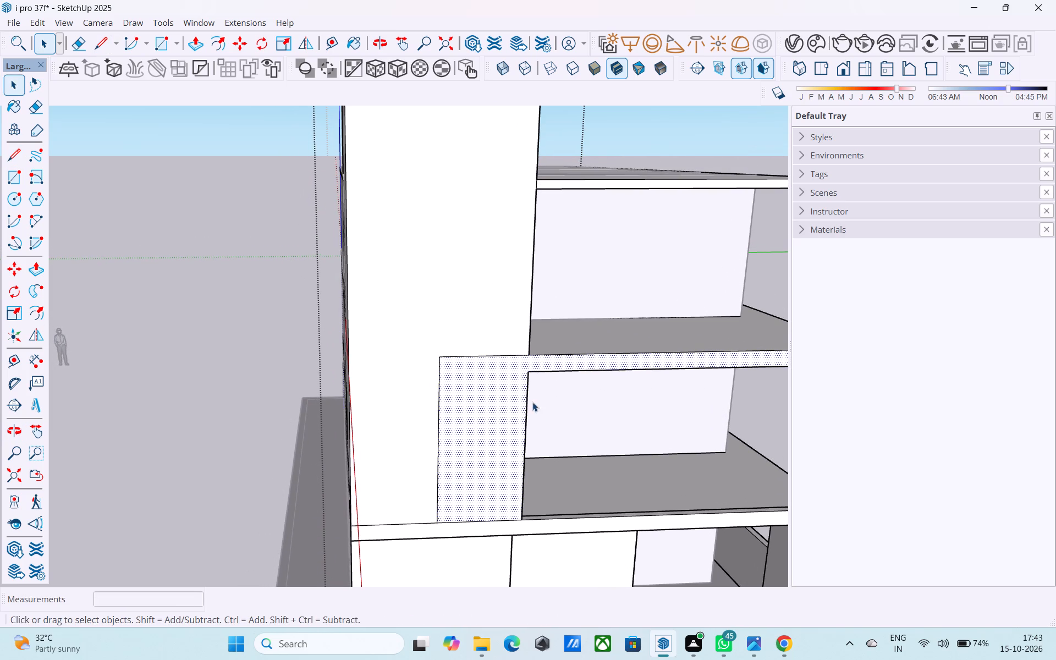
key(l)
click(440, 355)
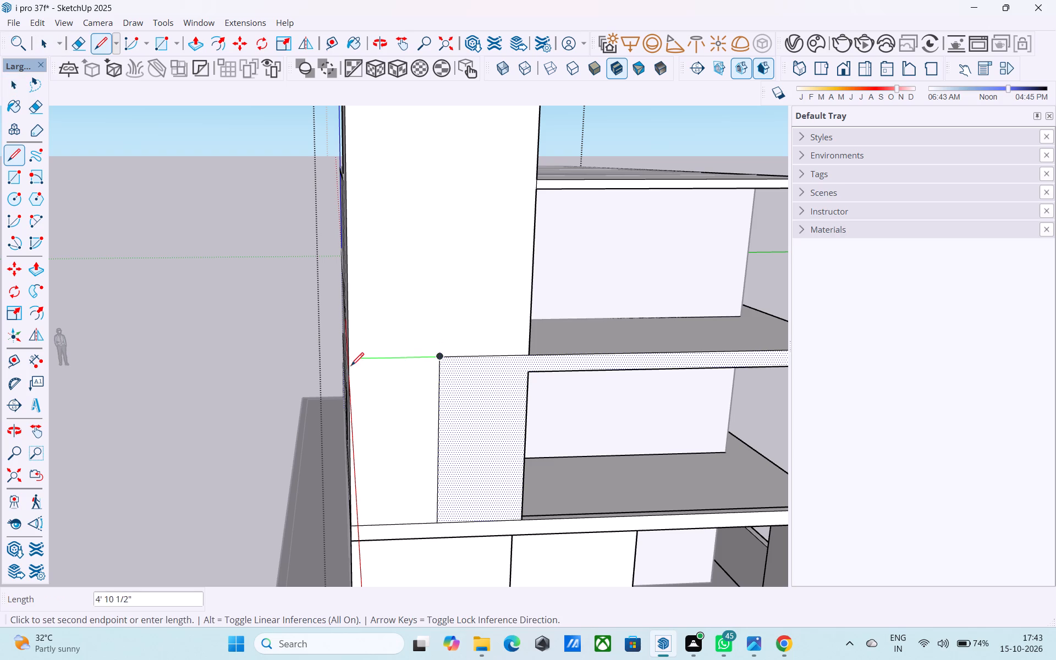
click(352, 360)
key(space)
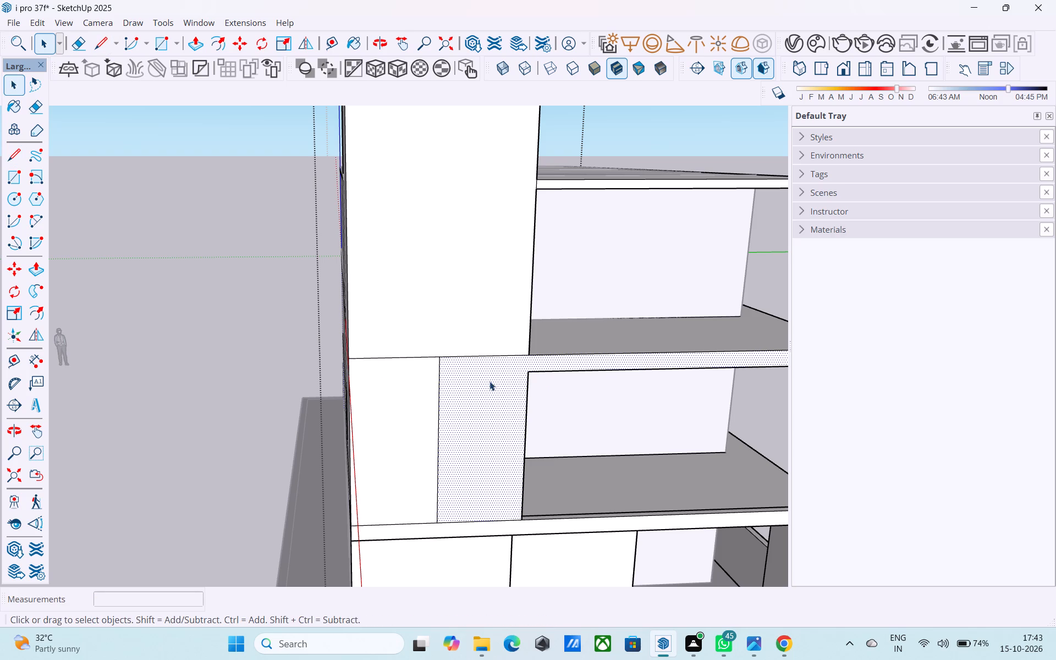
Draw a 5' 3" line continuing the slab's underside to the vertical line, and erase the short vertical piece above it.
key(l)
click(527, 374)
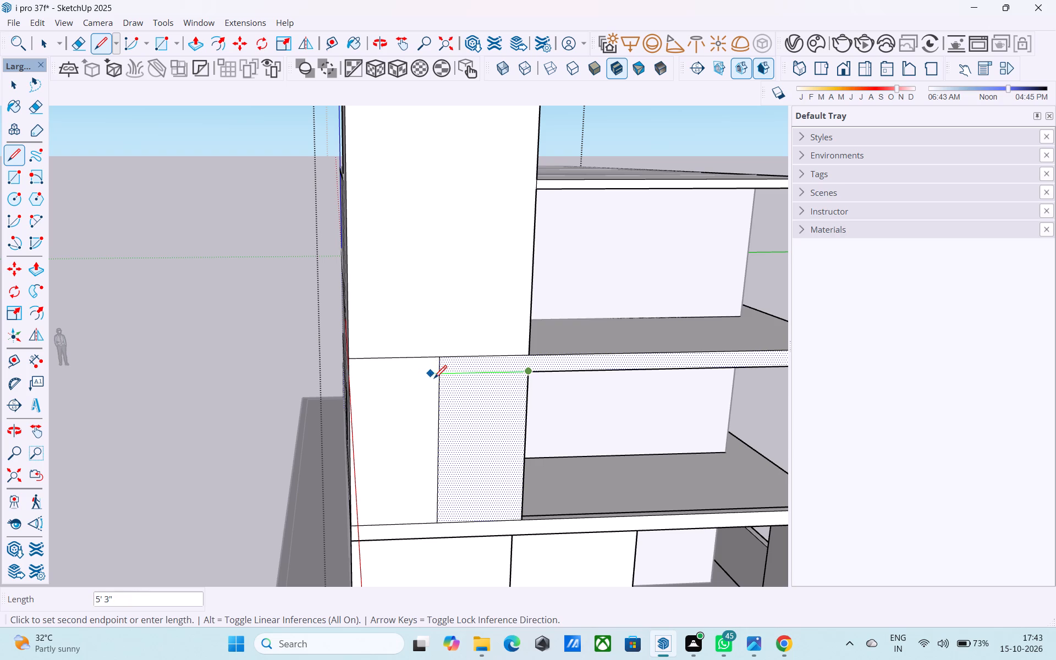
click(436, 379)
scroll(445, 373, up, 3)
key(e)
drag(450, 367, 431, 366)
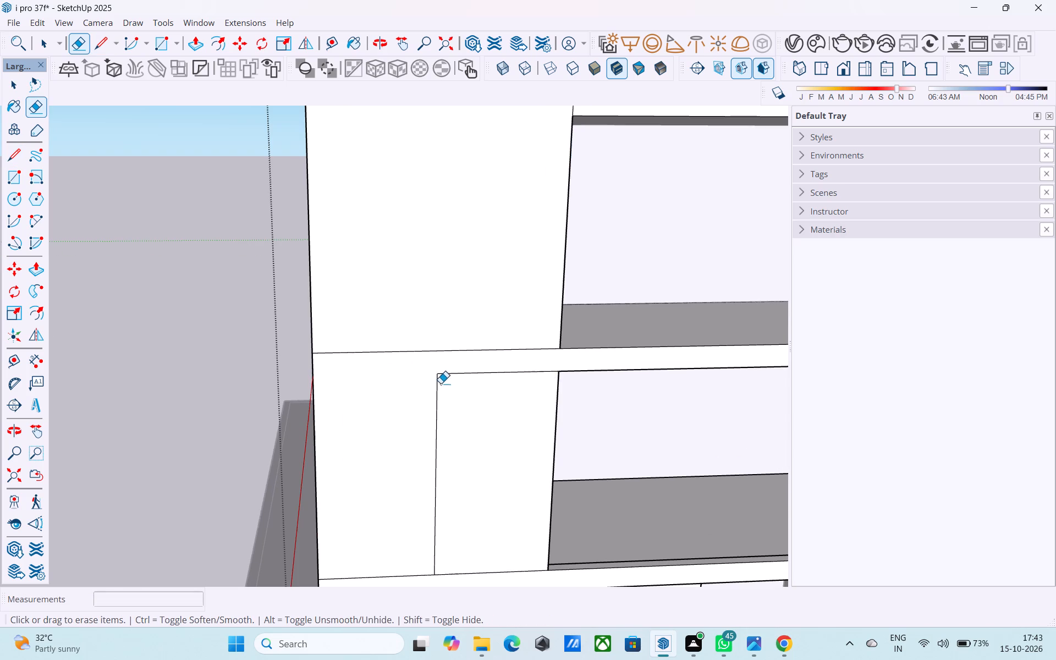
Push the rectangular panel beneath the slab line on the tower's front face 2" inward.
scroll(442, 389, down, 10)
middle_drag(454, 475, 440, 428)
scroll(439, 428, up, 3)
key(space)
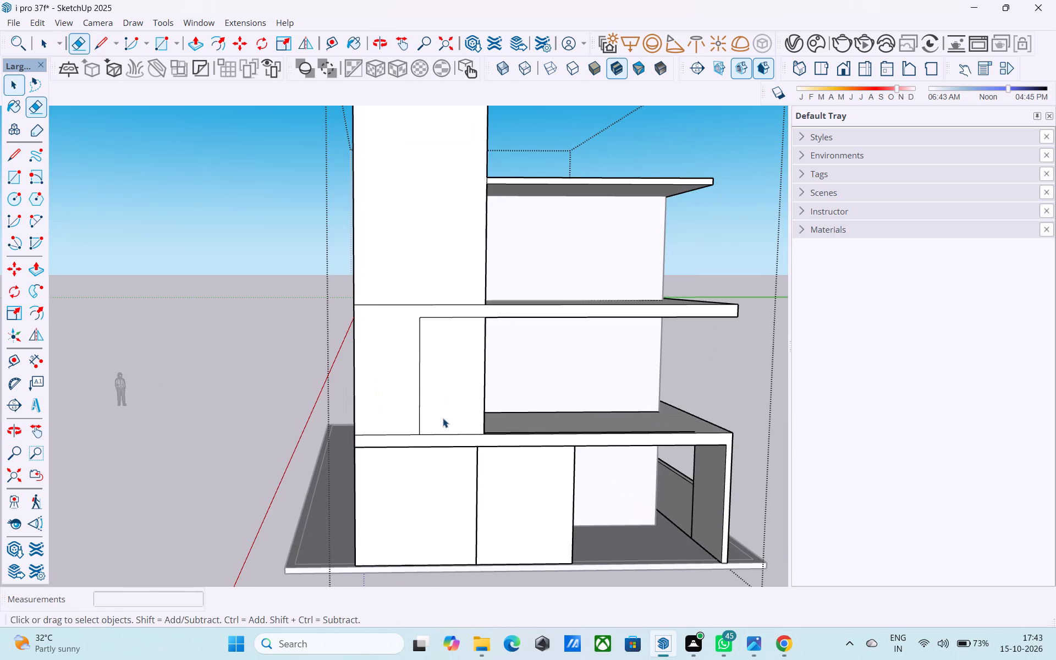
click(442, 411)
key(p)
click(440, 406)
middle_drag(442, 399, 267, 459)
key(2)
key(shift+quotedbl)
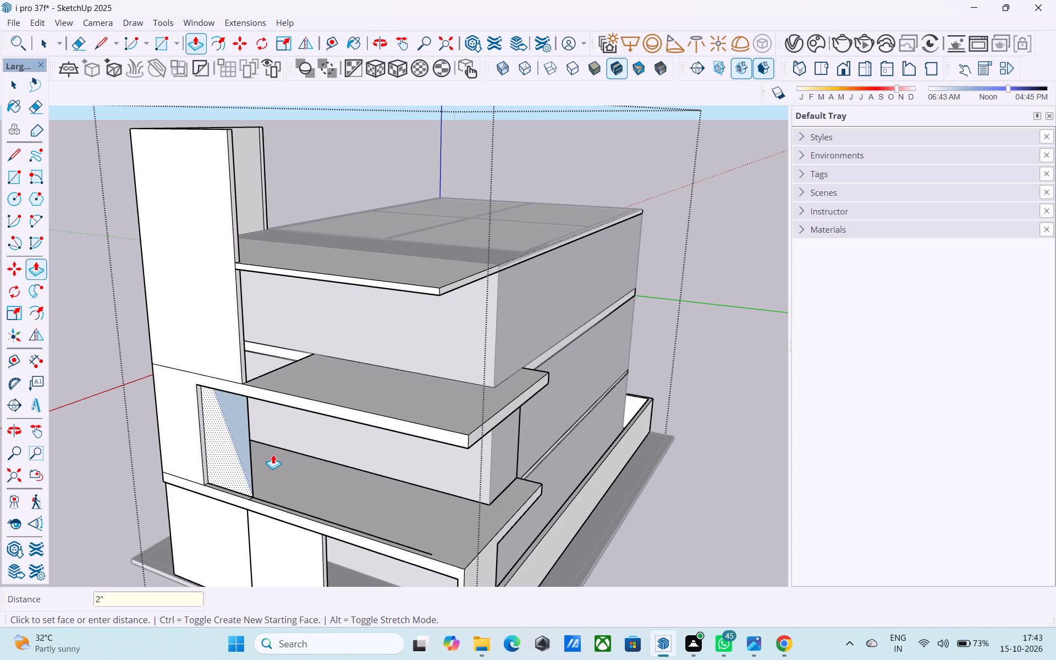
key(Return)
key(space)
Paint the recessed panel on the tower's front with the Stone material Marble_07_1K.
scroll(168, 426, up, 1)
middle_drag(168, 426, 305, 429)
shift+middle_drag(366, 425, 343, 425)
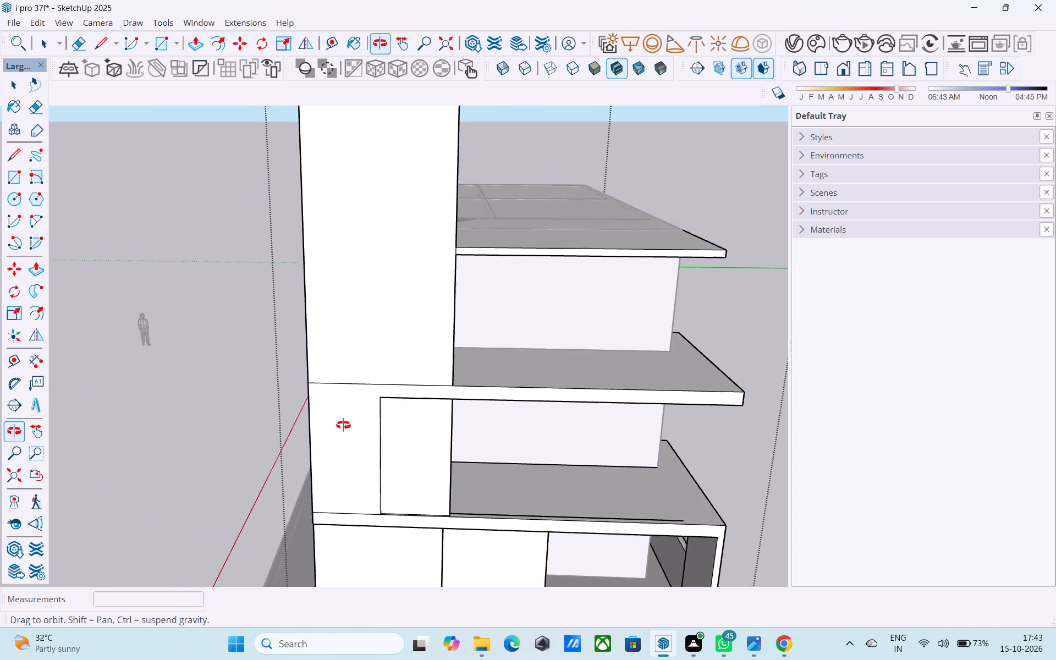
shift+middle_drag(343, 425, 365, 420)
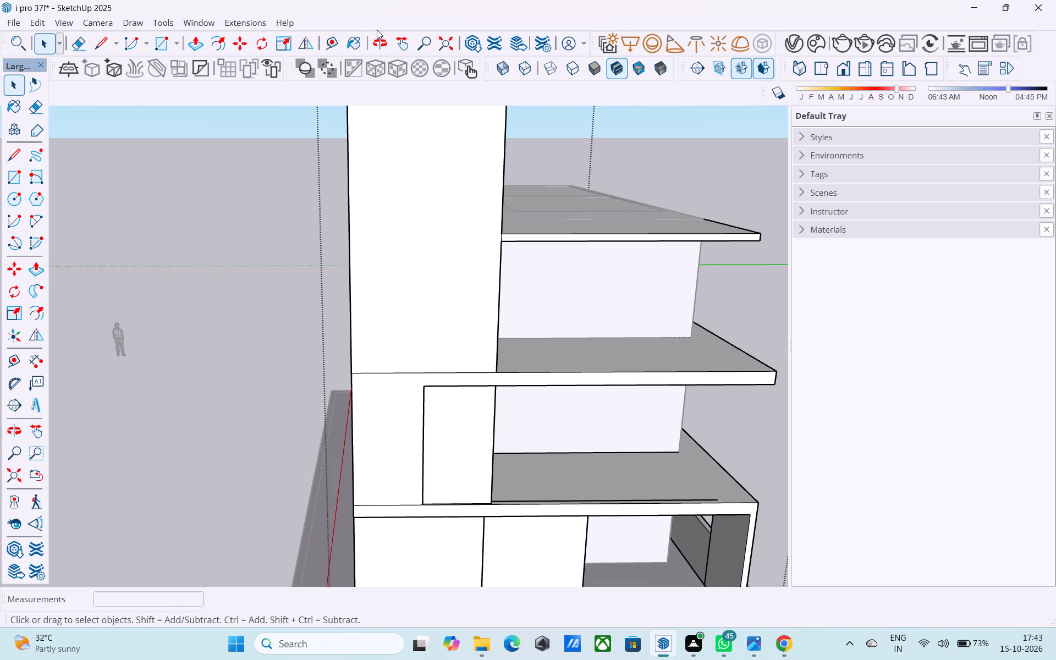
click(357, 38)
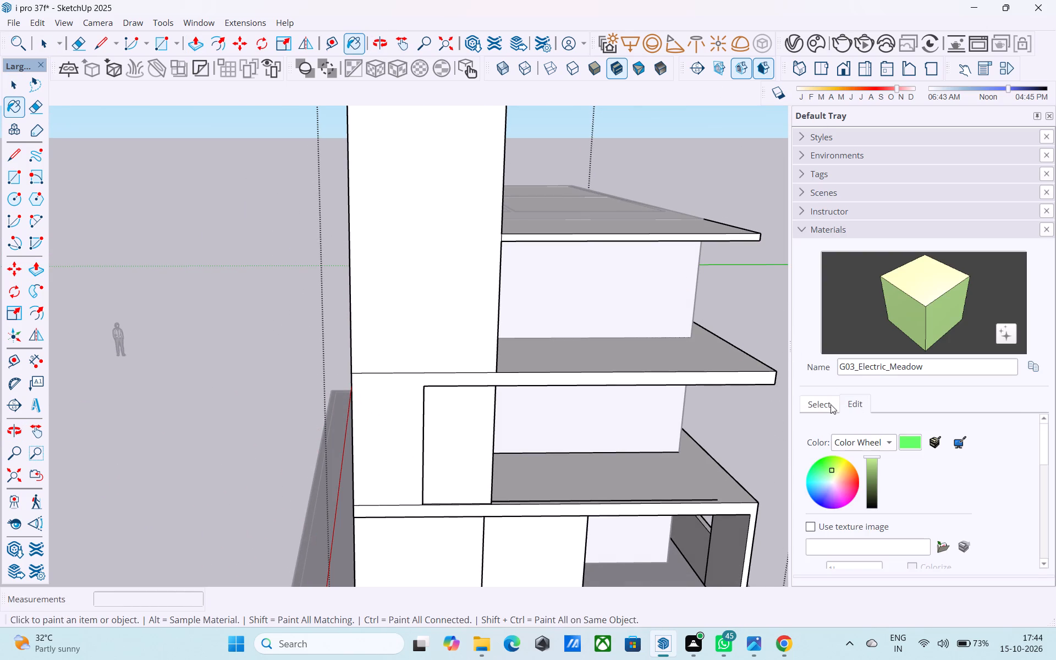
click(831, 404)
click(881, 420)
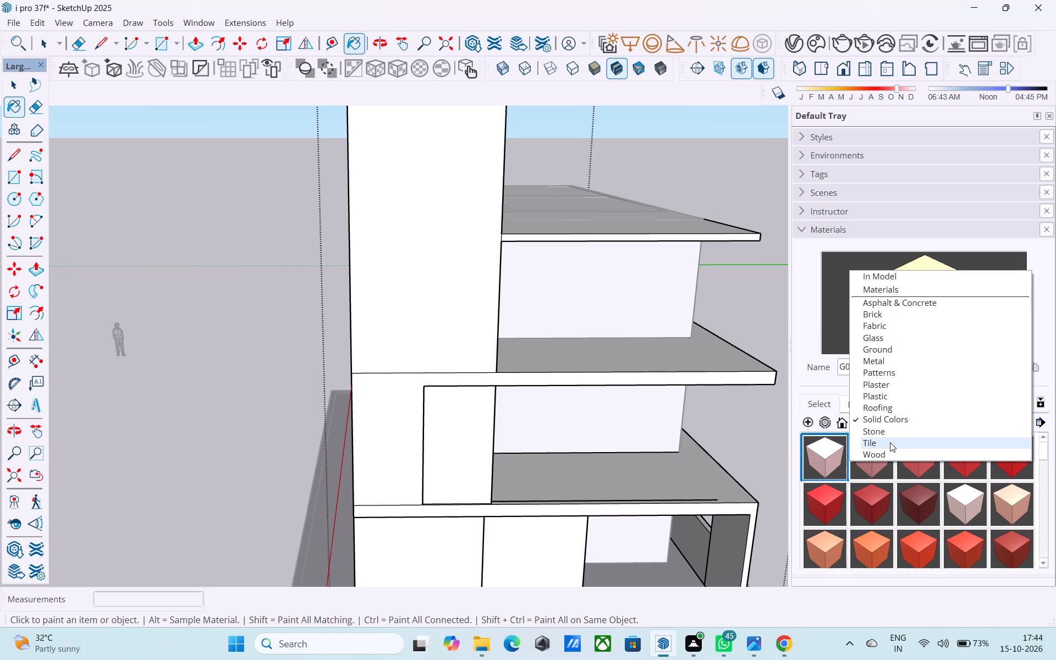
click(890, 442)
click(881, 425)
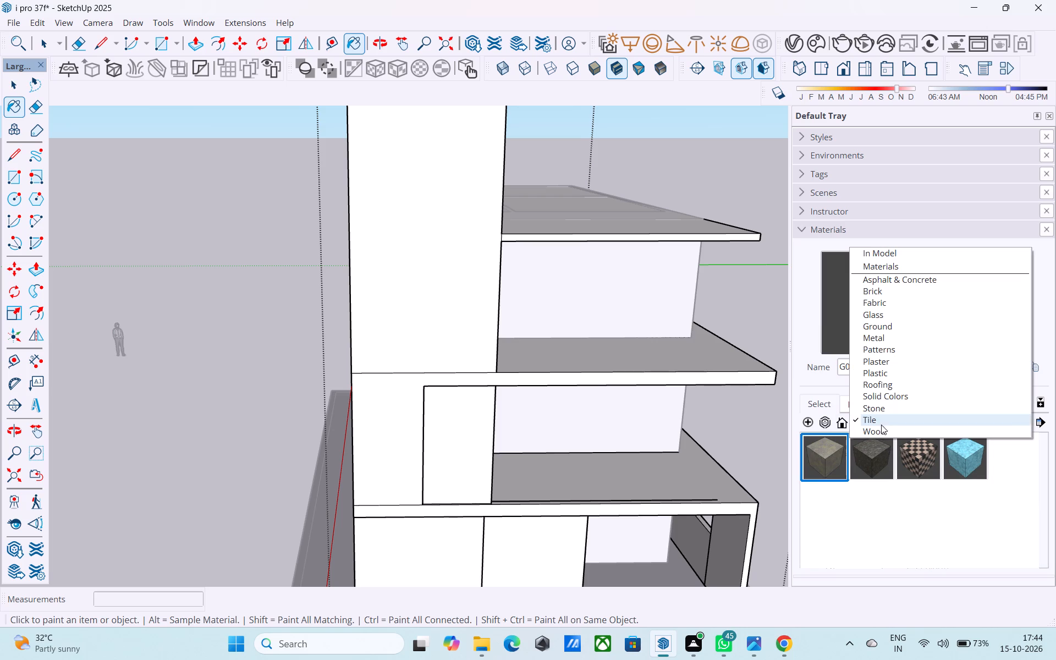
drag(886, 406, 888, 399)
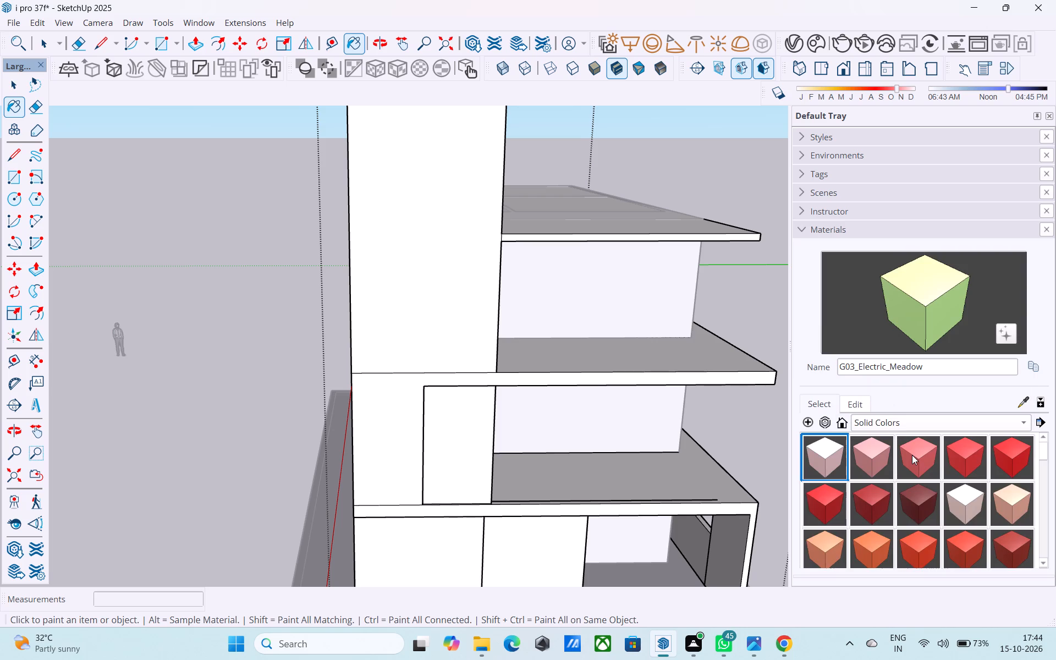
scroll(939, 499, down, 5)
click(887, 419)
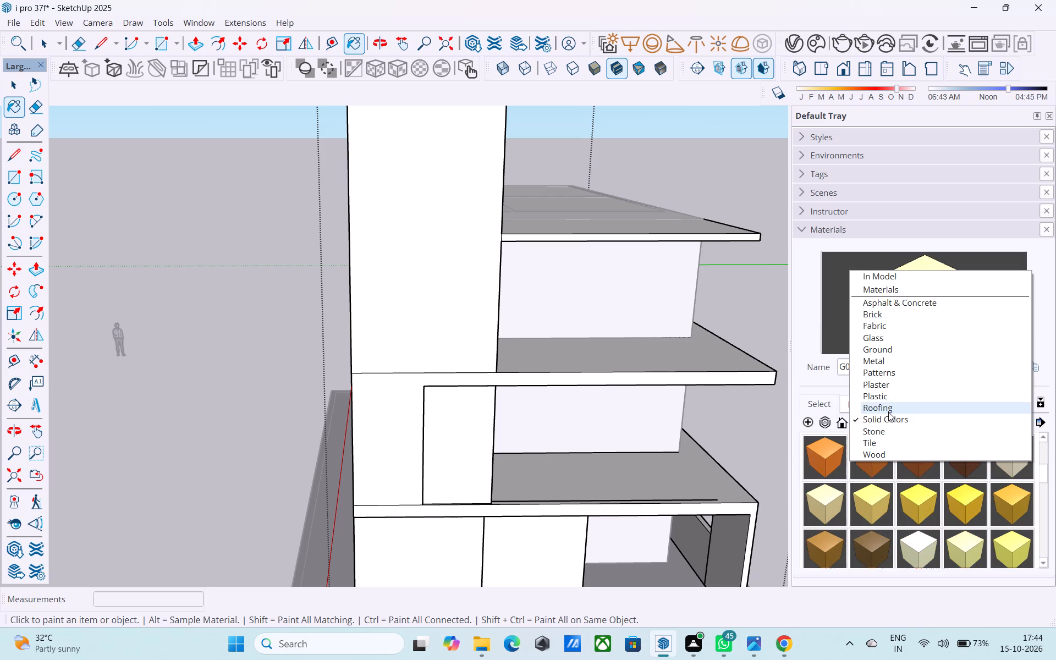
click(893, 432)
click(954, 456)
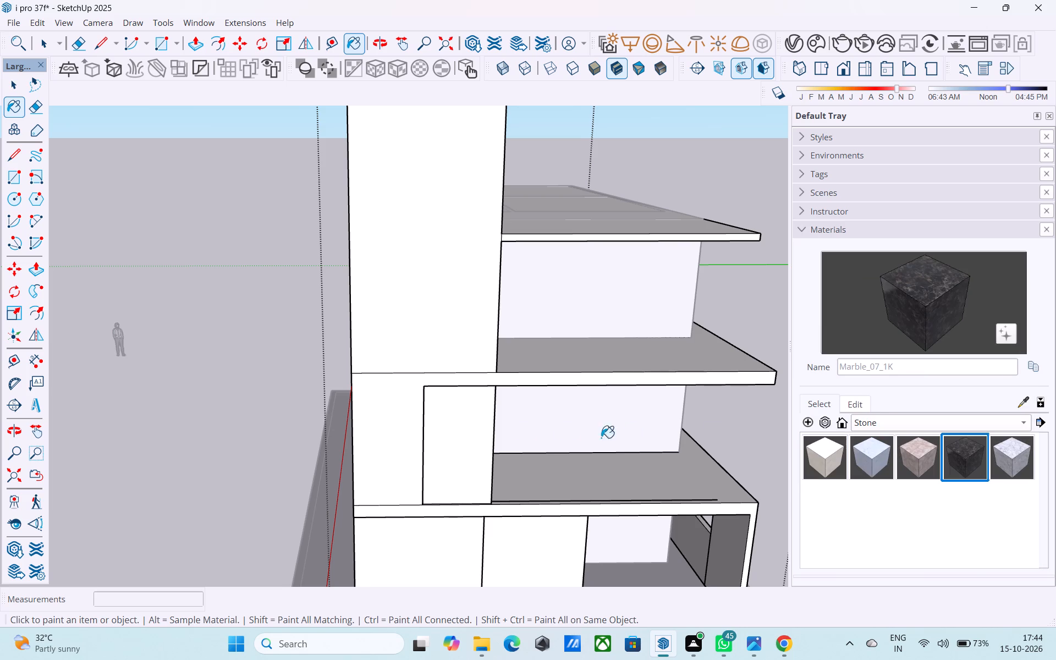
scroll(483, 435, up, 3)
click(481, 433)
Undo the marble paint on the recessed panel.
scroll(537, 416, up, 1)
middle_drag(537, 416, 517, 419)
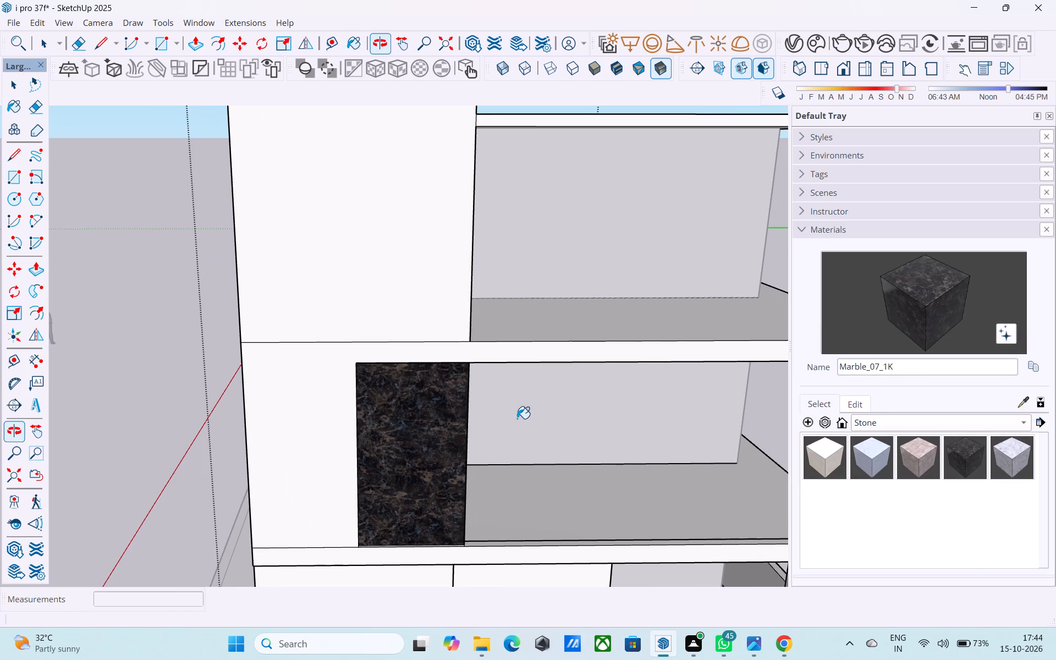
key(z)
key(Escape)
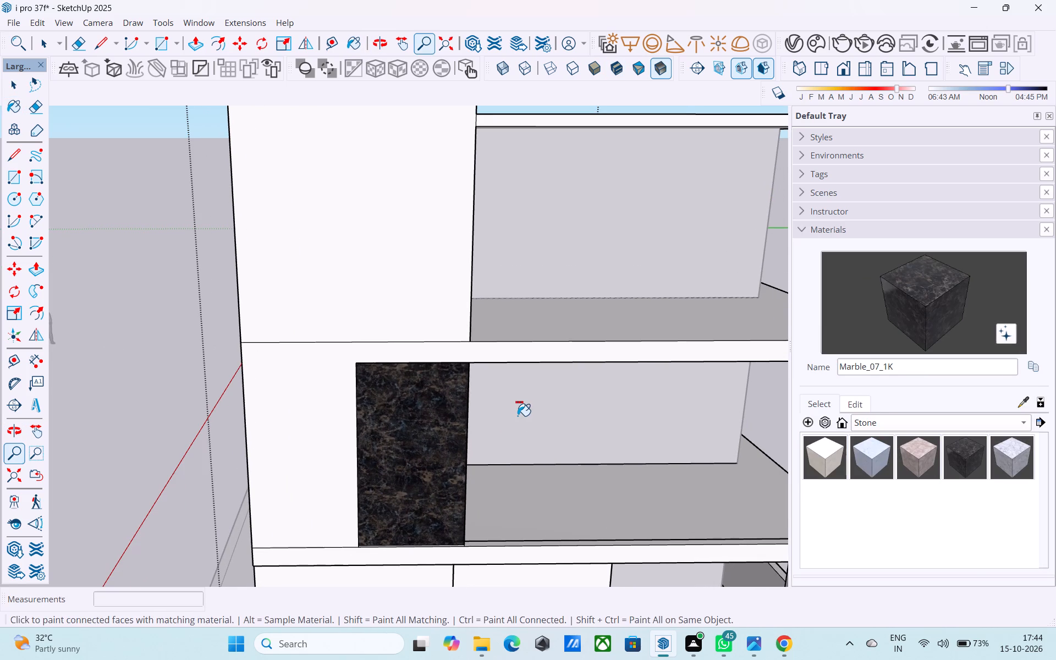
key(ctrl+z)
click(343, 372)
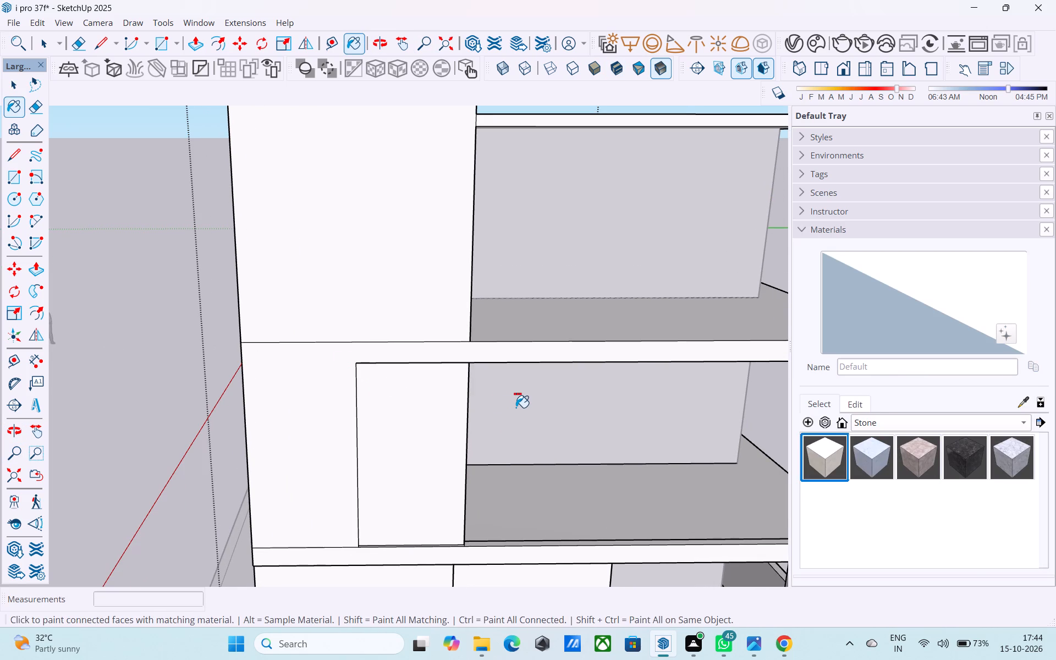
Paint the slab-aligned front frame face and the projecting slab's side edge with the Stone material Marble_07_1K.
key(space)
click(339, 393)
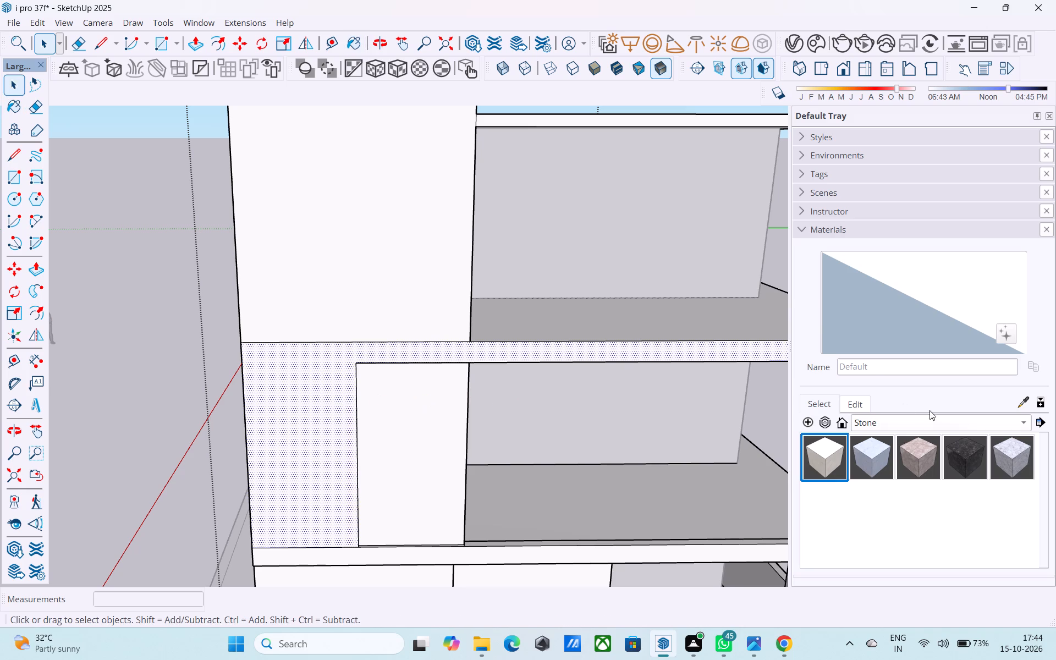
click(961, 450)
click(342, 388)
middle_drag(457, 404, 326, 400)
shift+middle_drag(464, 411, 128, 360)
shift+middle_drag(584, 400, 440, 360)
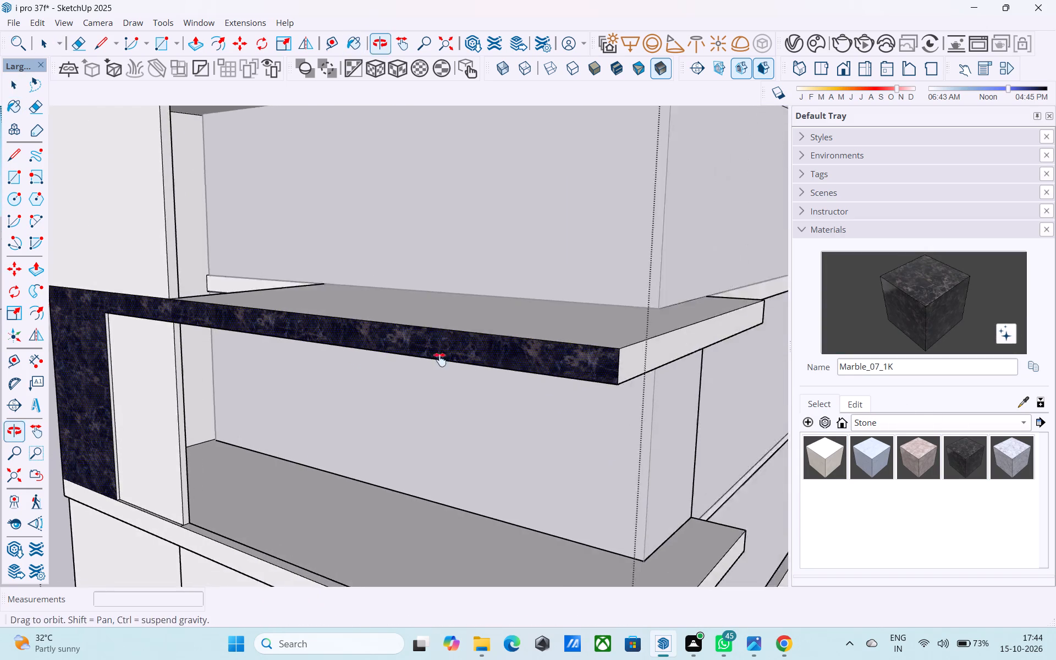
shift+middle_drag(440, 360, 380, 345)
click(431, 300)
Examine the marble-painted frame and slab edge from the front and side of the house.
scroll(457, 327, down, 4)
middle_drag(460, 337, 673, 317)
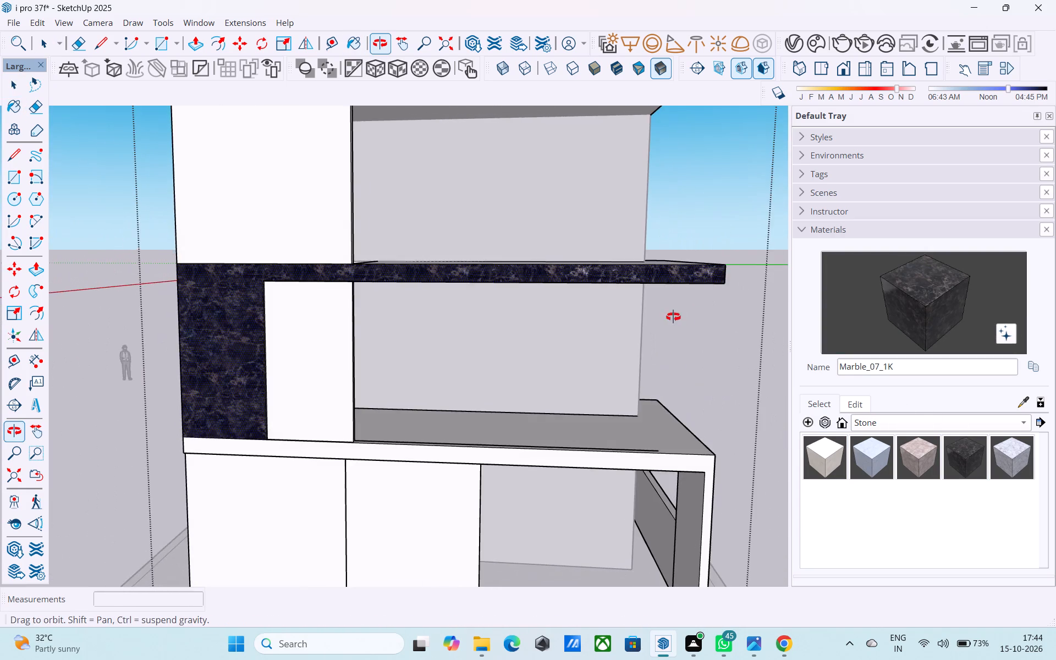
middle_drag(673, 317, 673, 316)
scroll(672, 316, down, 3)
shift+middle_drag(668, 321, 582, 341)
middle_drag(544, 359, 534, 374)
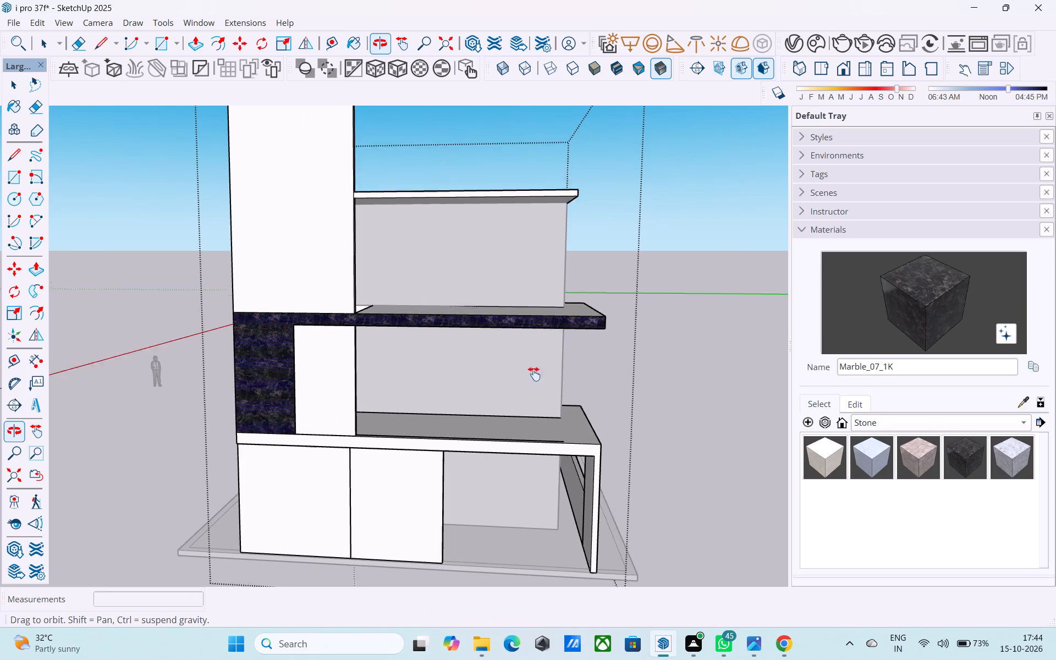
middle_drag(534, 374, 537, 422)
middle_drag(677, 364, 546, 390)
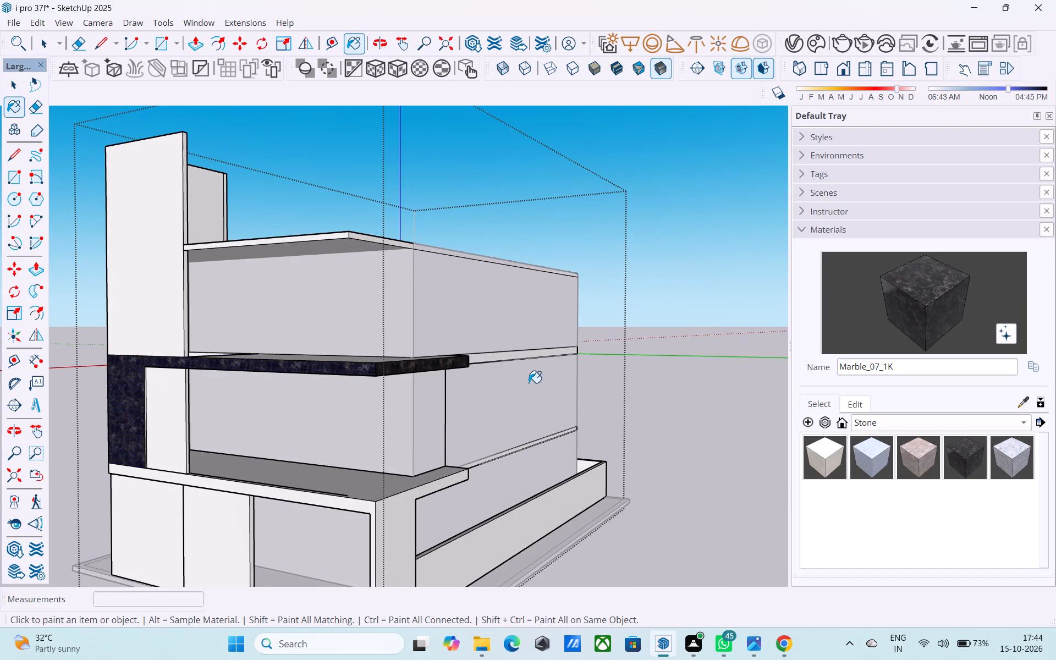
shift+middle_drag(529, 383, 616, 295)
Leave the front tower's group and open the main wall group behind it for editing.
key(space)
click(627, 320)
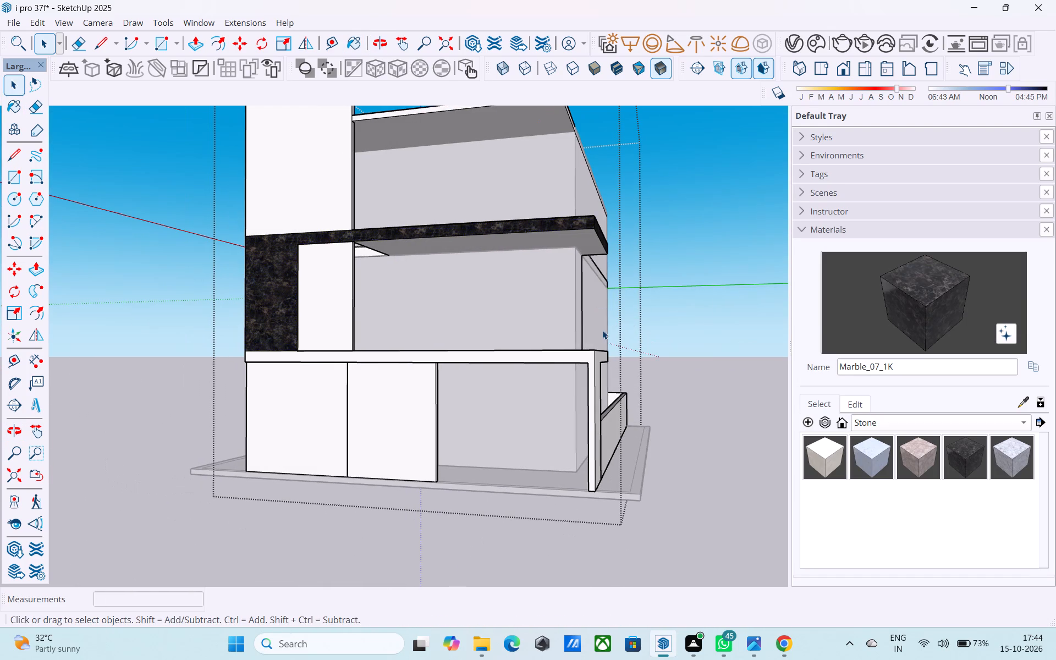
middle_drag(596, 331, 626, 389)
double_click(591, 387)
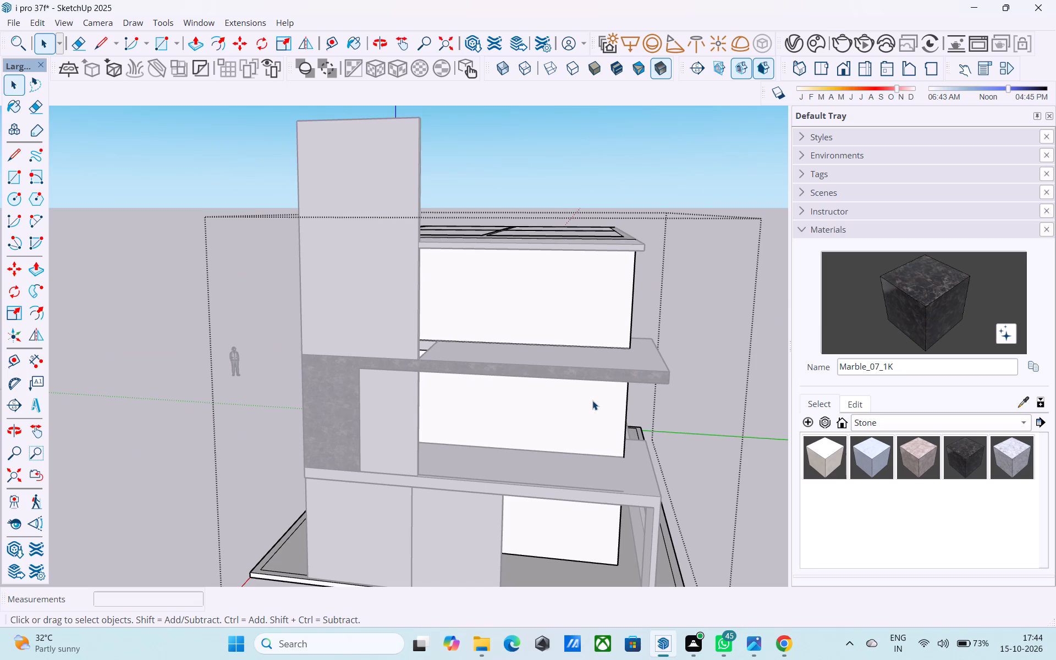
shift+middle_drag(592, 400, 575, 369)
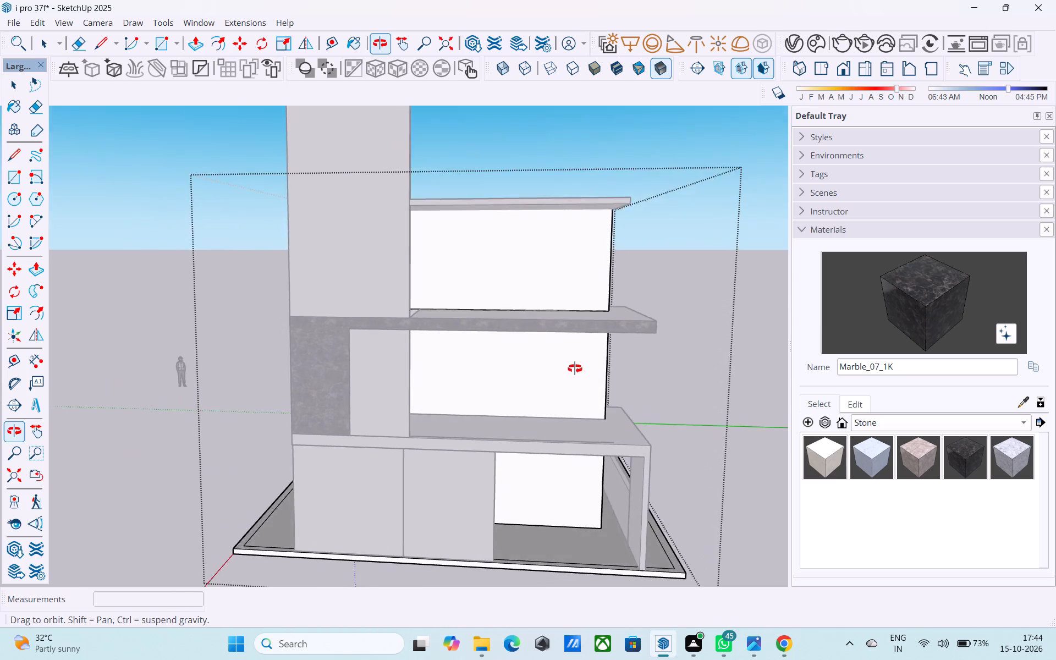
shift+middle_drag(575, 369, 579, 355)
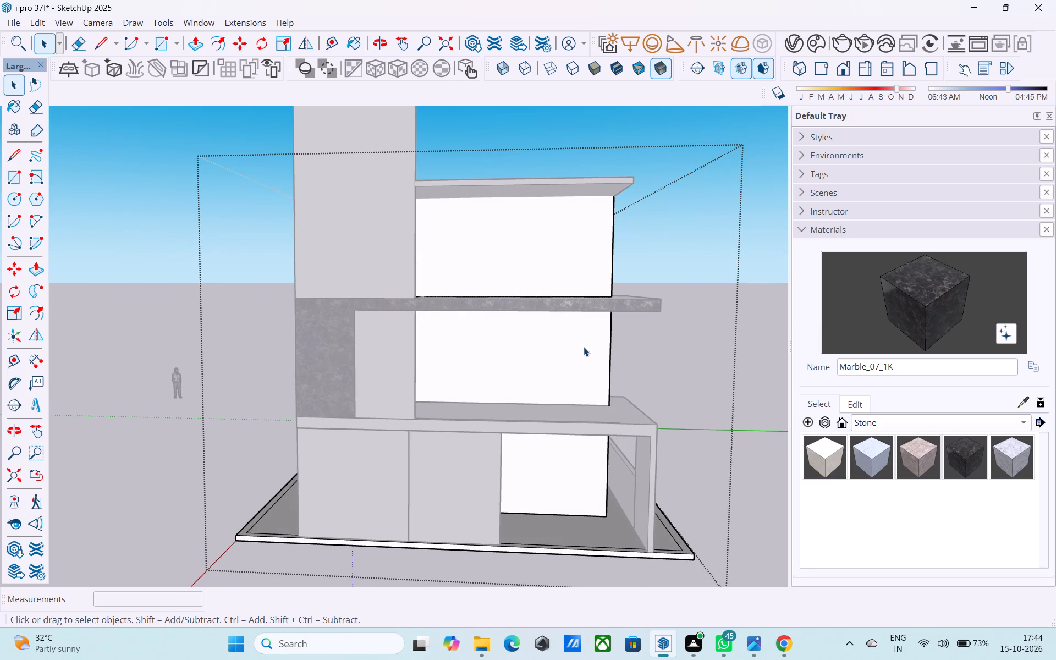
middle_drag(579, 340, 569, 356)
scroll(595, 380, up, 1)
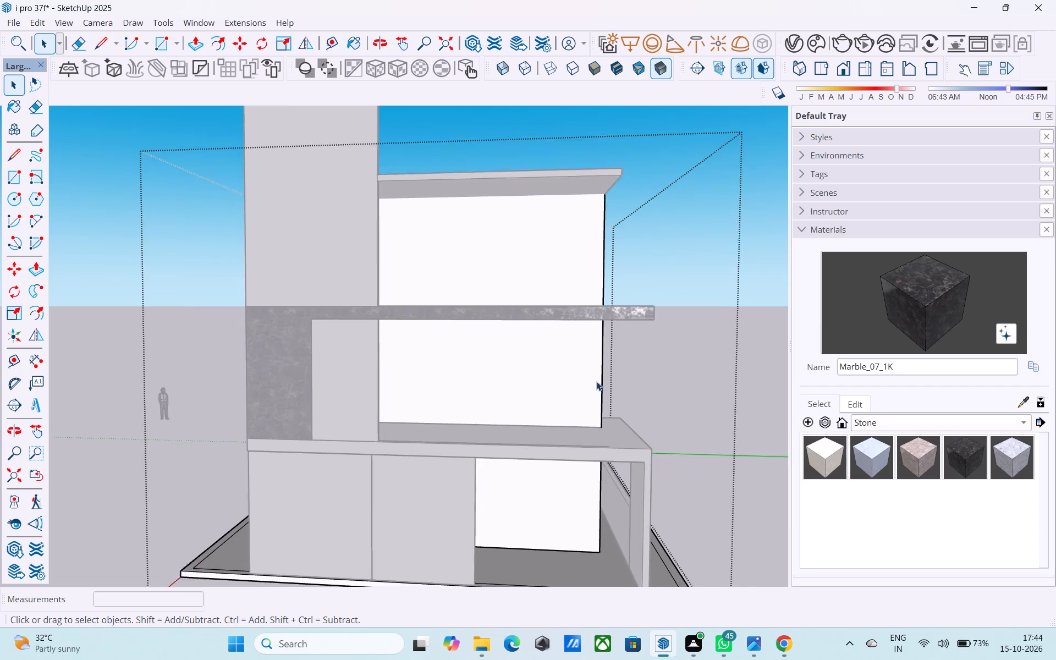
scroll(596, 381, up, 1)
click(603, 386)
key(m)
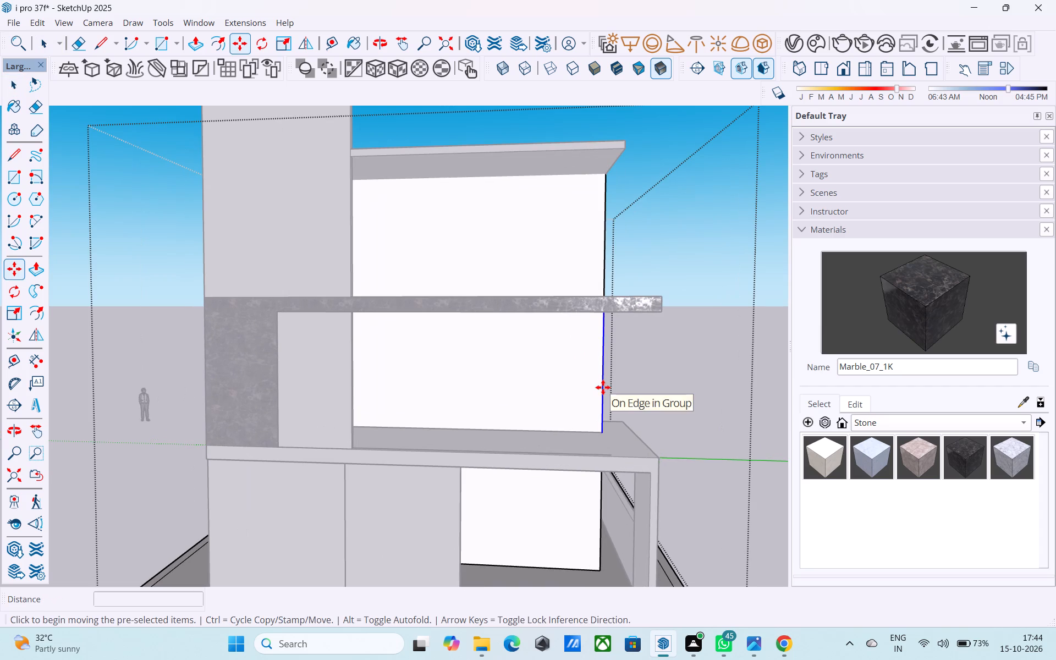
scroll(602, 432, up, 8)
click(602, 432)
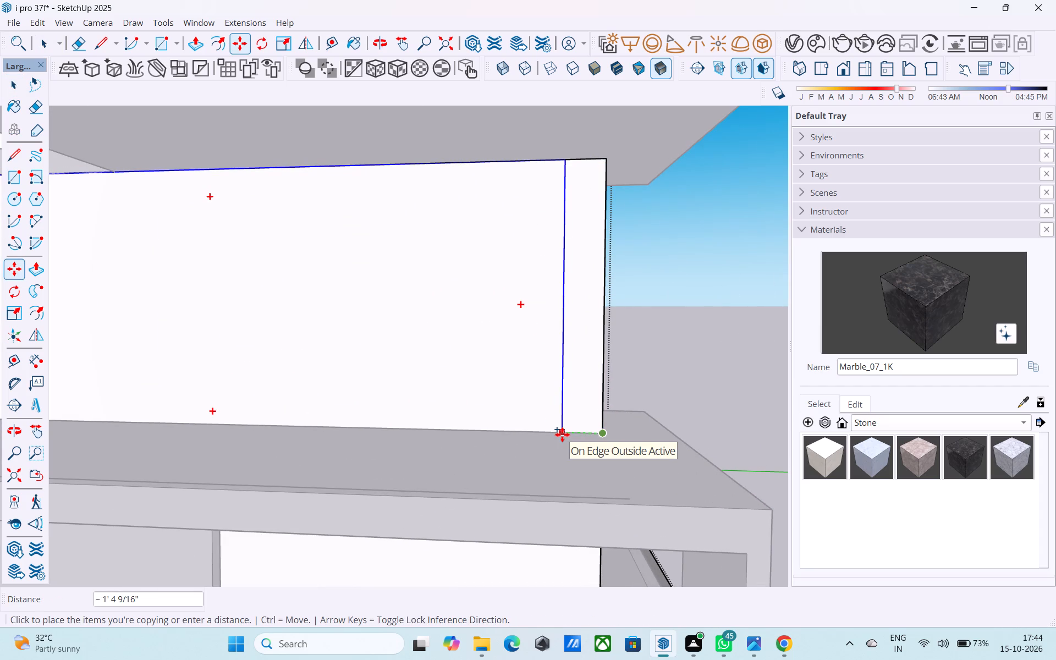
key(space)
Place a vertical guide on the middle floor's front wall, slightly inside its outer corner edge.
double_click(592, 413)
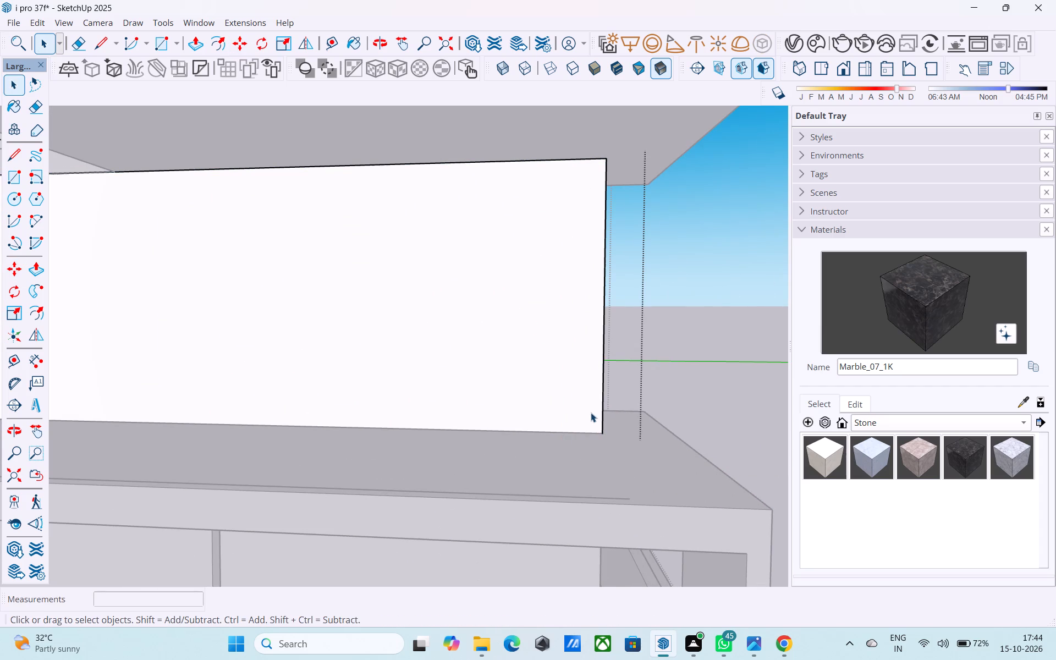
click(602, 420)
key(m)
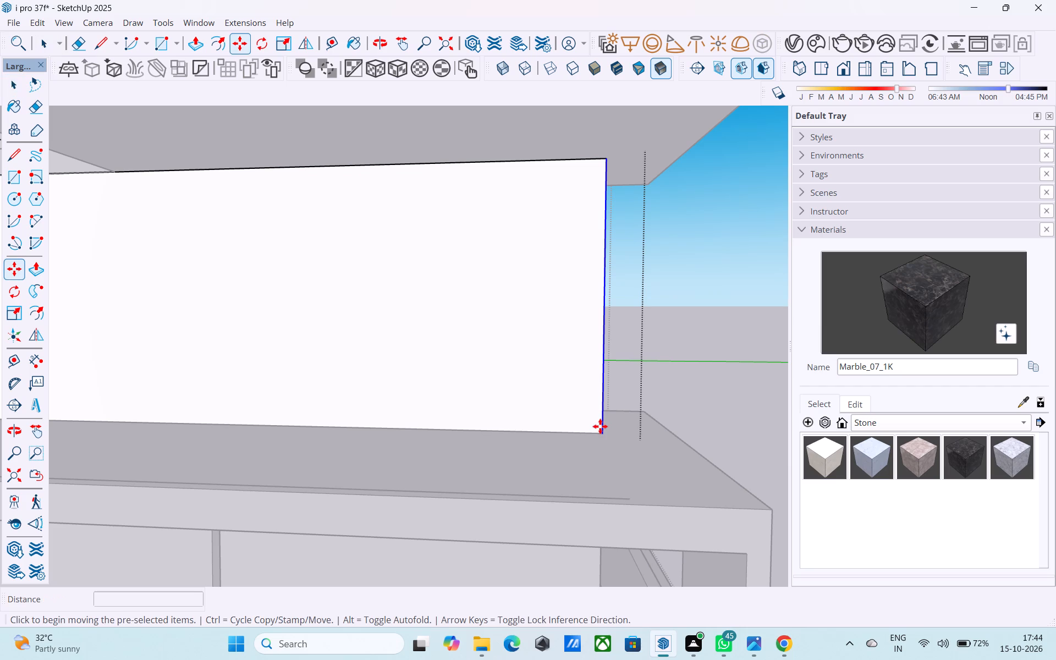
key(t)
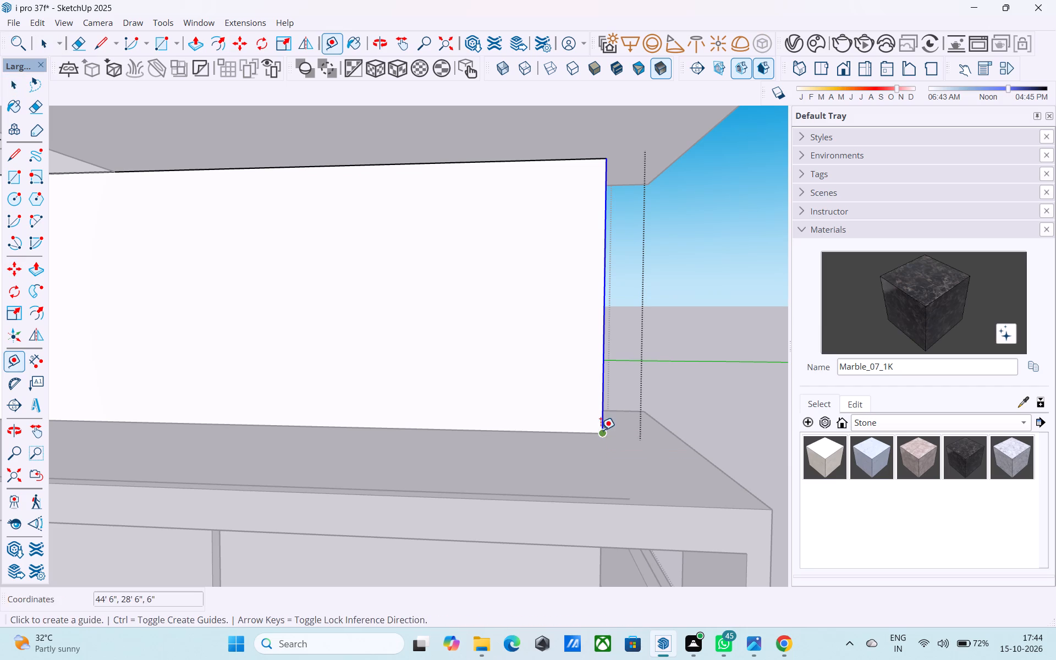
click(599, 410)
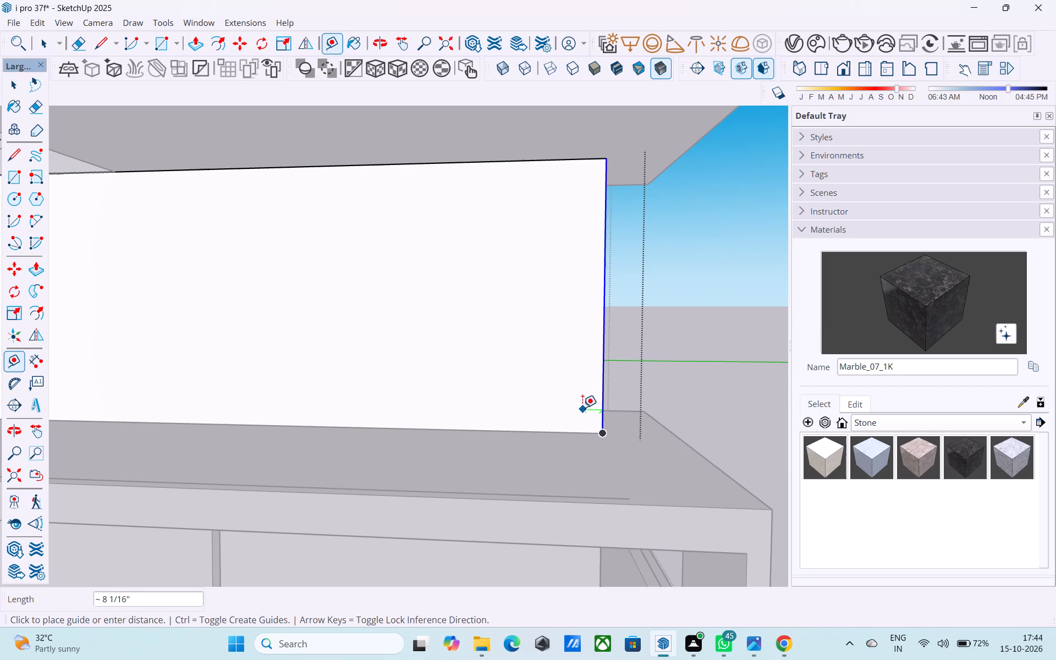
text(rt)
click(602, 366)
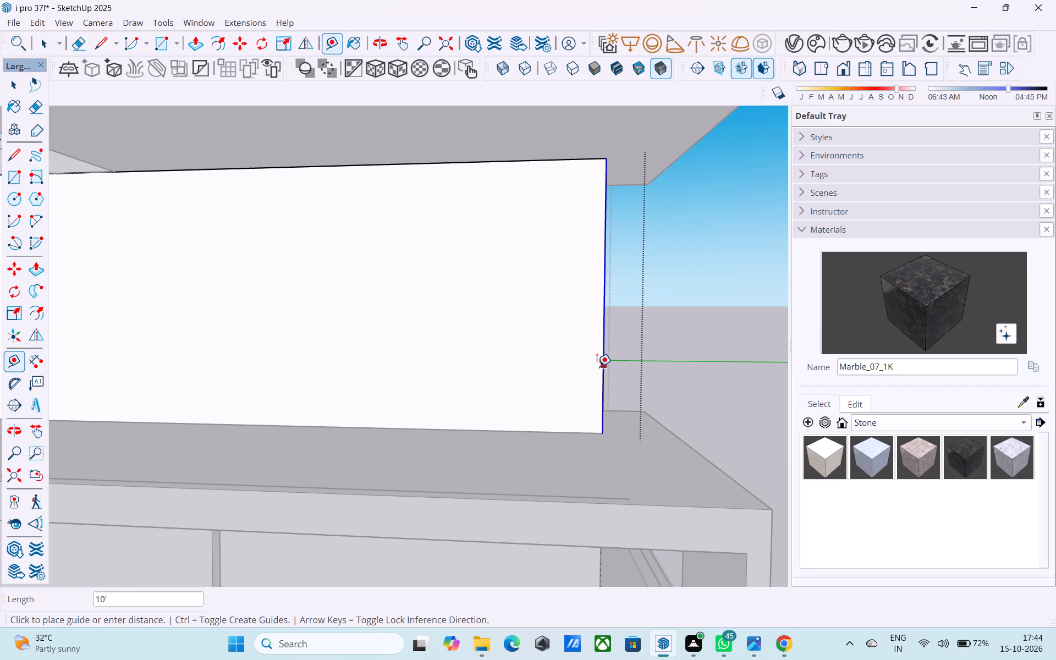
click(586, 367)
Draw a 7' by 4' door rectangle on the middle floor's front wall, from the guide's foot inward along the wall.
key(r)
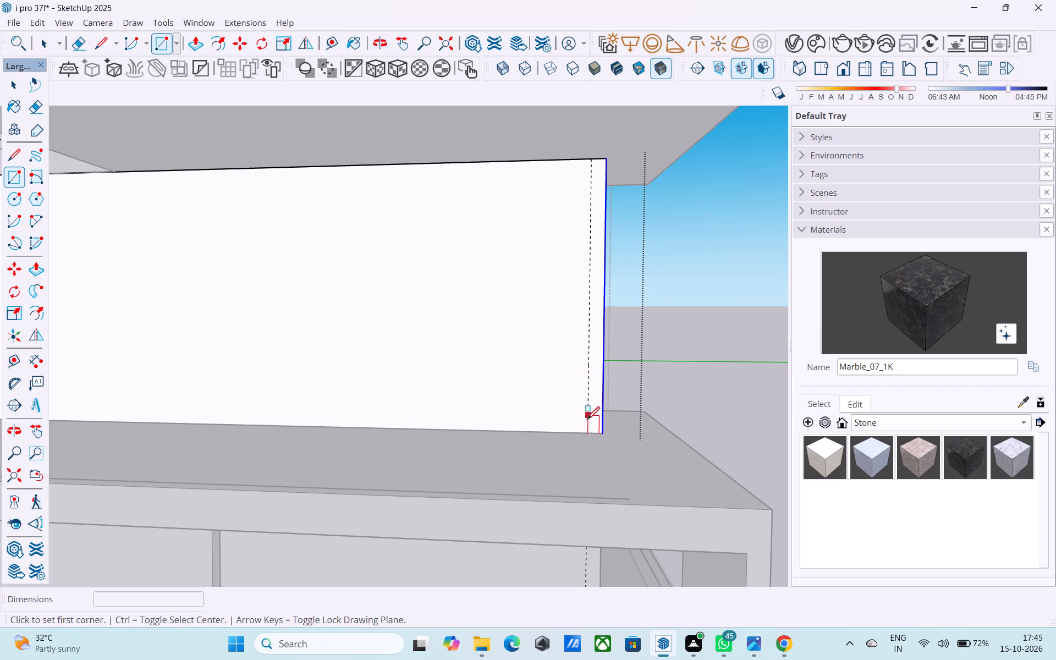
click(587, 433)
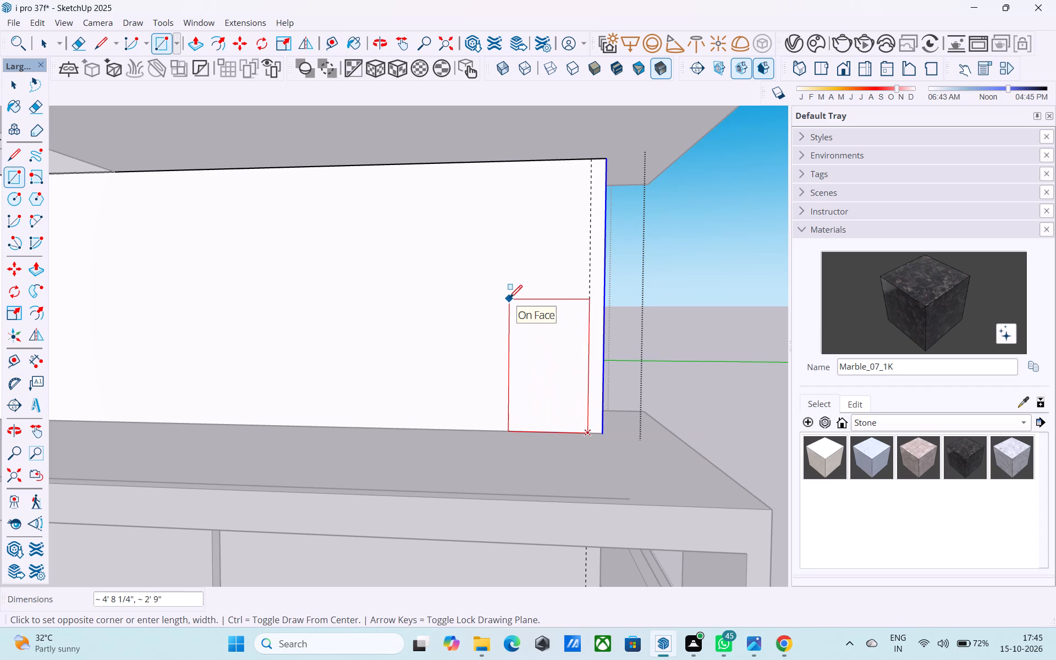
text(7',4')
key(Return)
key(space)
Offset the door rectangle's outline 3" inward to form a frame.
click(509, 299)
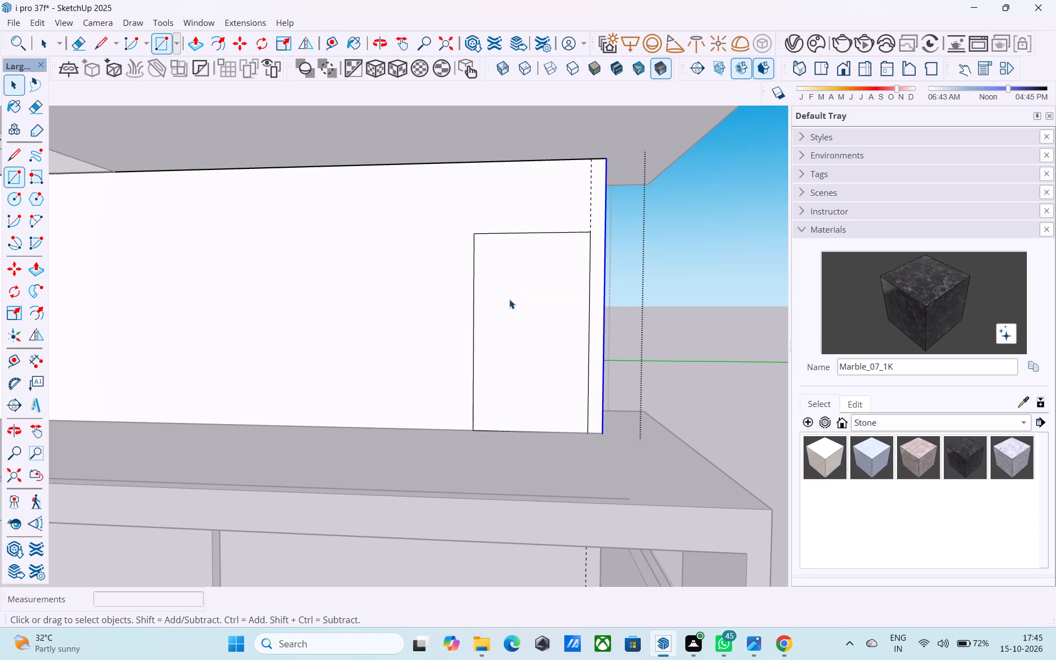
key(f)
click(510, 298)
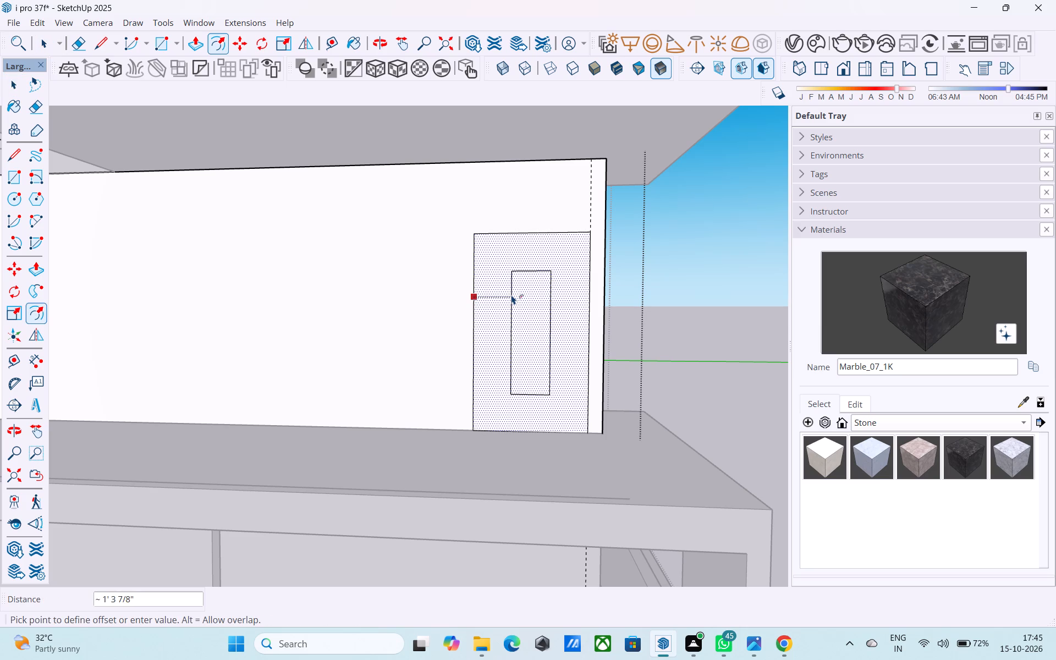
key(3)
key(shift+quotedbl)
key(Return)
key(space)
Push the inner door panel 9" into the wall.
click(512, 293)
key(p)
click(512, 295)
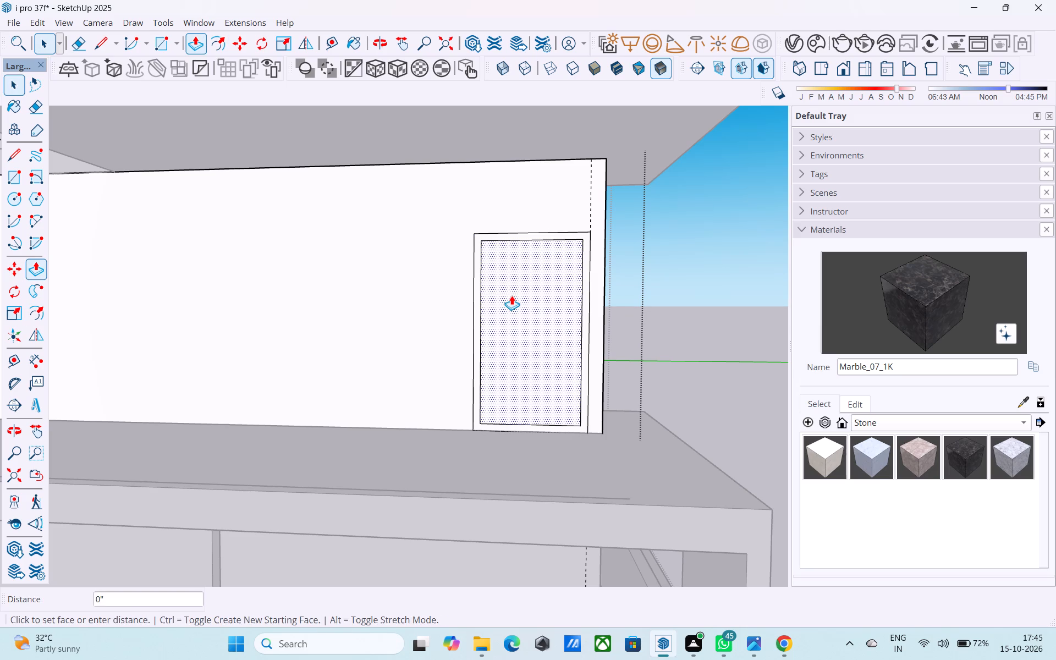
key(space)
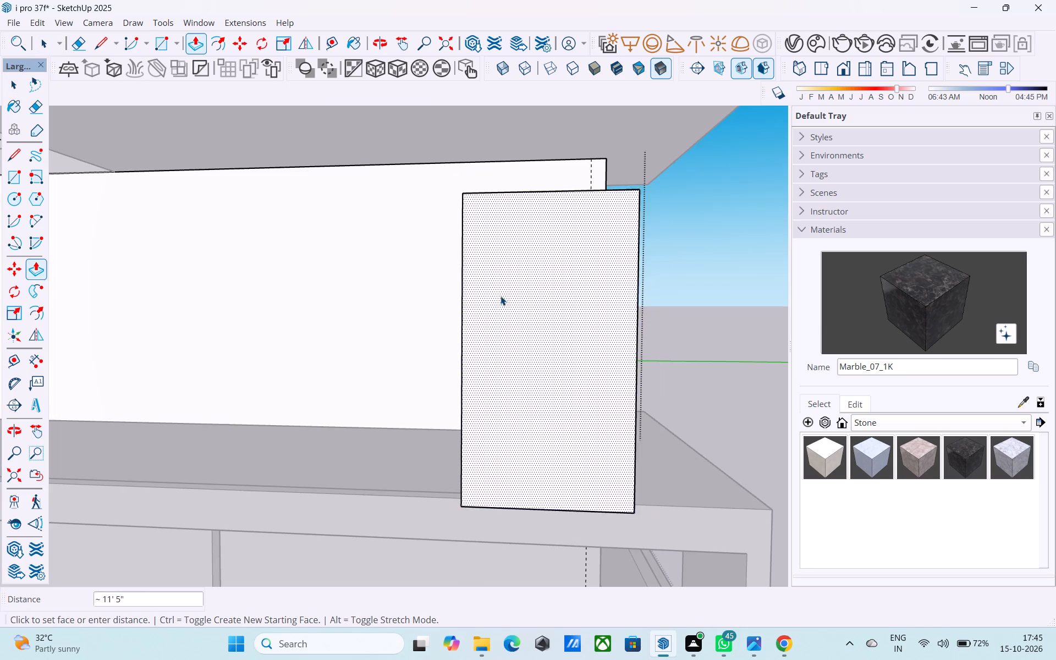
middle_drag(507, 298, 608, 366)
key(p)
click(550, 302)
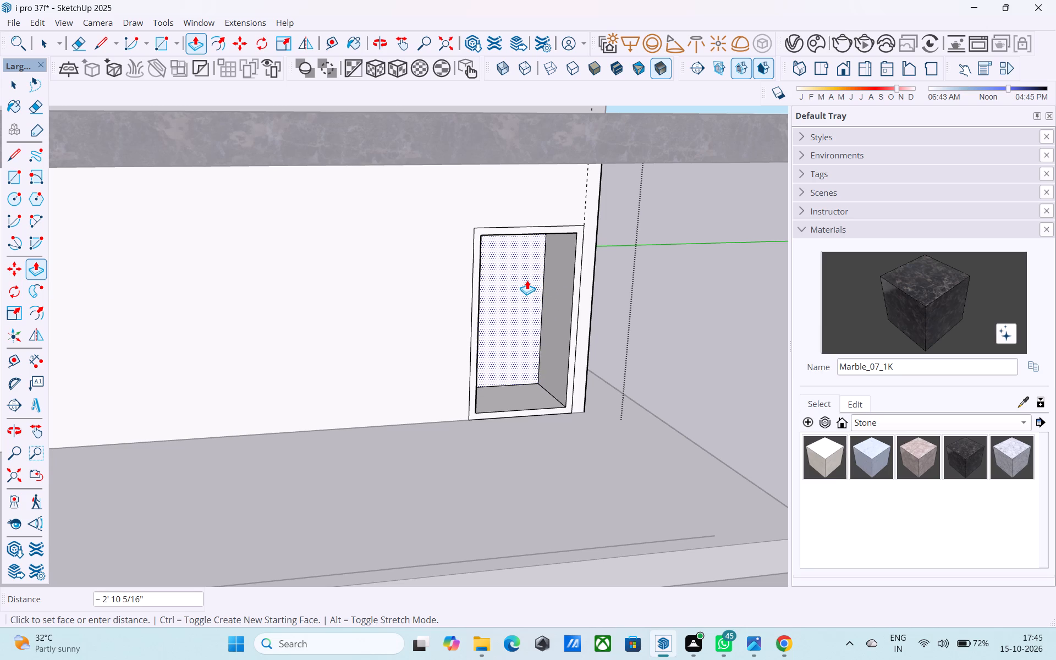
text(6")
key(Return)
text(9")
key(Return)
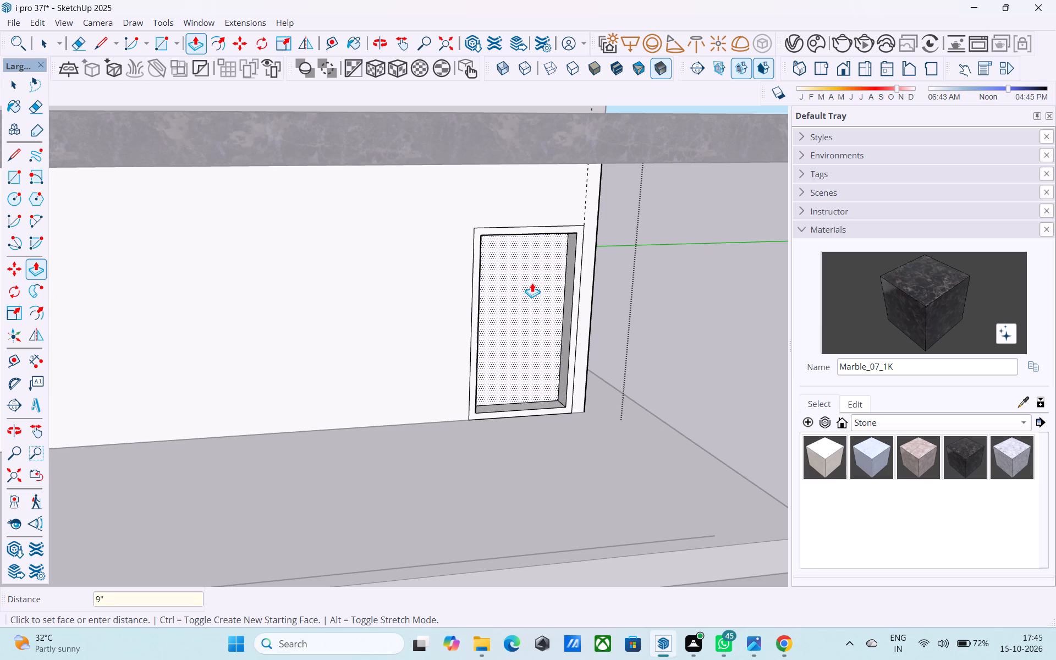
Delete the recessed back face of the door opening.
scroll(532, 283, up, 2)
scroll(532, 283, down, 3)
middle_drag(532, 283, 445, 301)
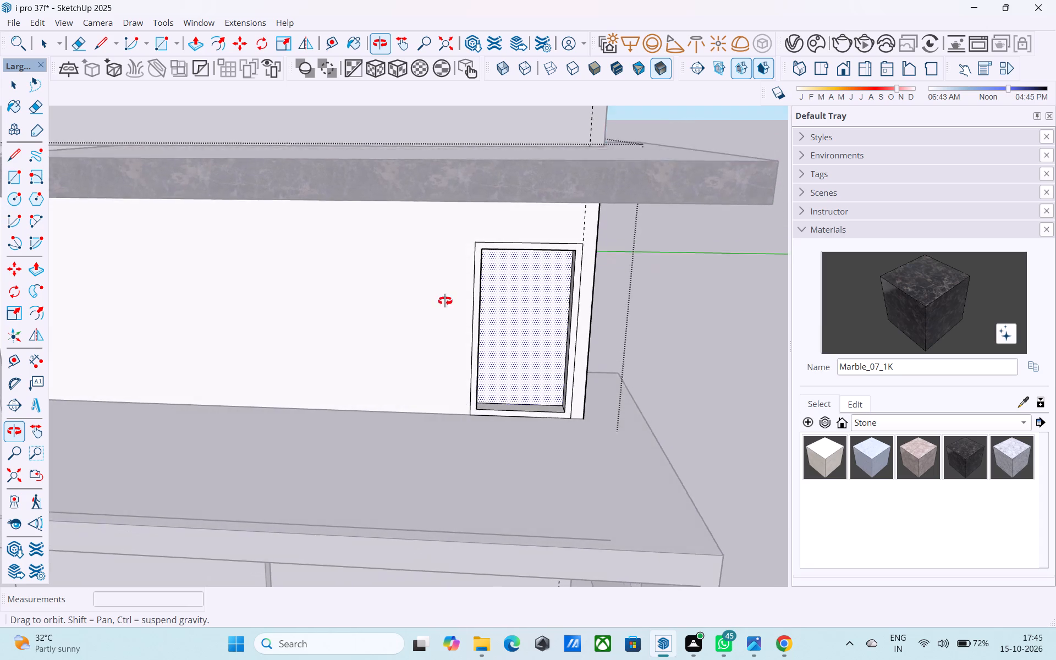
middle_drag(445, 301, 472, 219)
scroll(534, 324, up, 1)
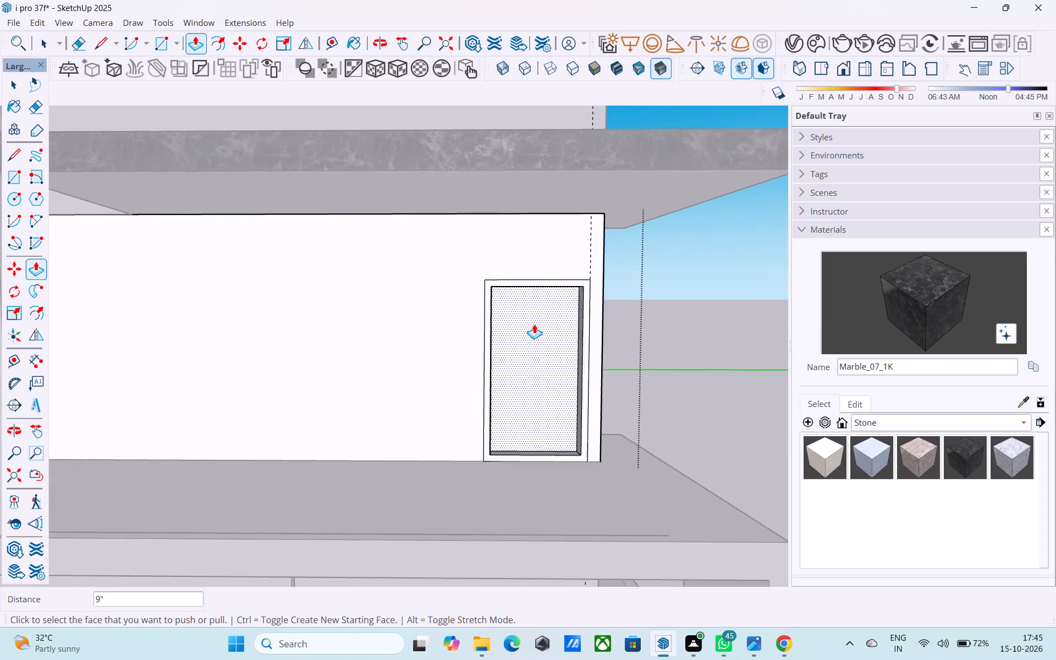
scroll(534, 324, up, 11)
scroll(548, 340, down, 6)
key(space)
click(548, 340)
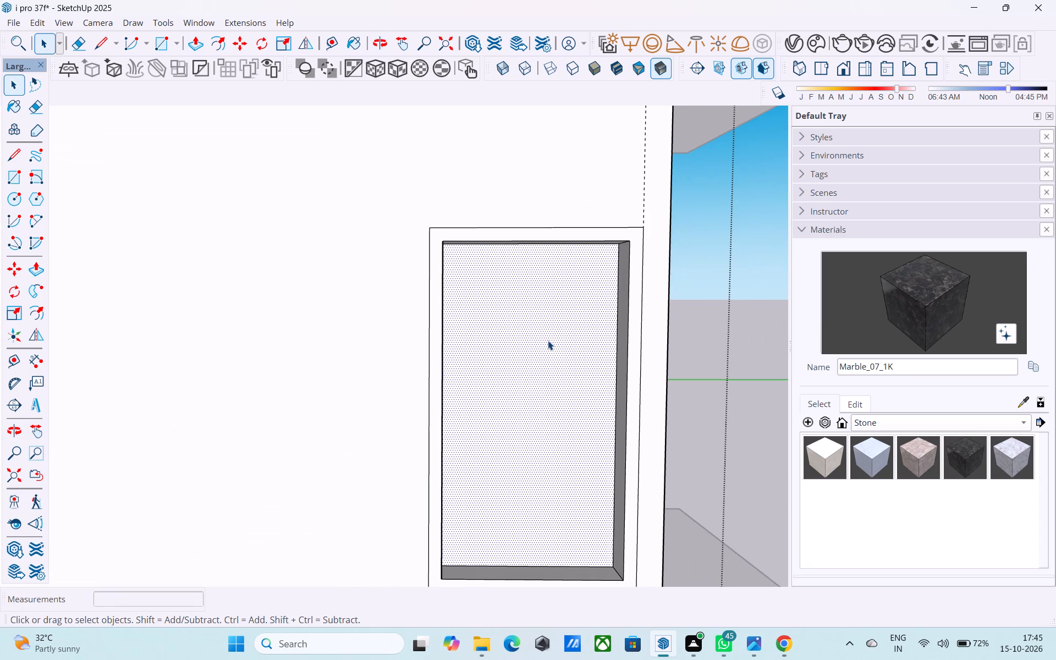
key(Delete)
Examine the faces behind the open doorway, inside the wall.
click(548, 338)
middle_drag(547, 339, 421, 336)
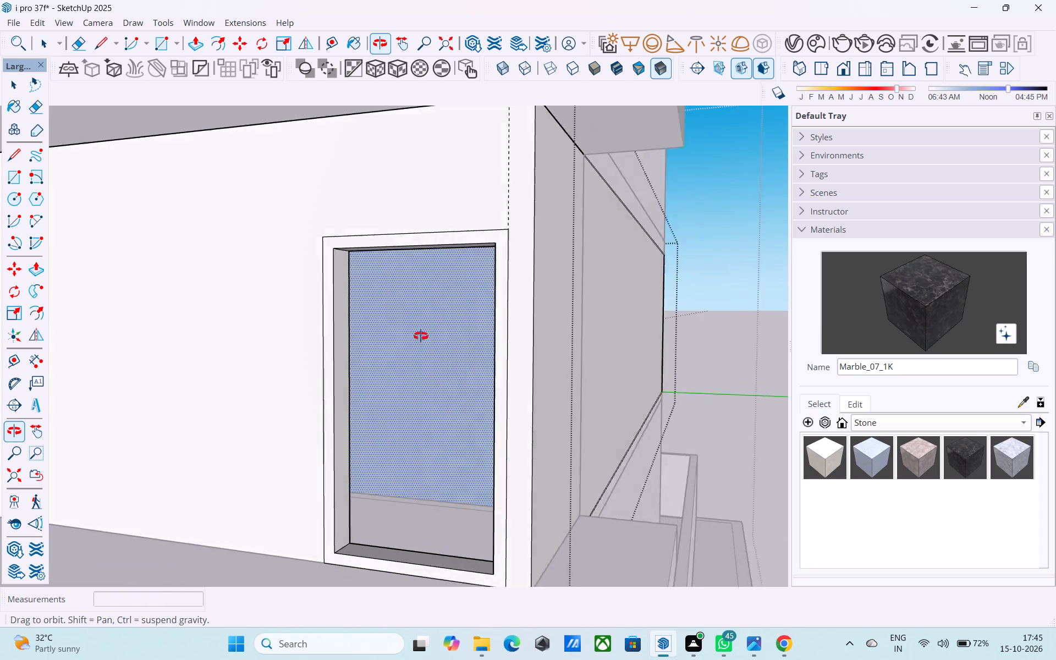
middle_drag(421, 336, 313, 364)
scroll(329, 351, up, 8)
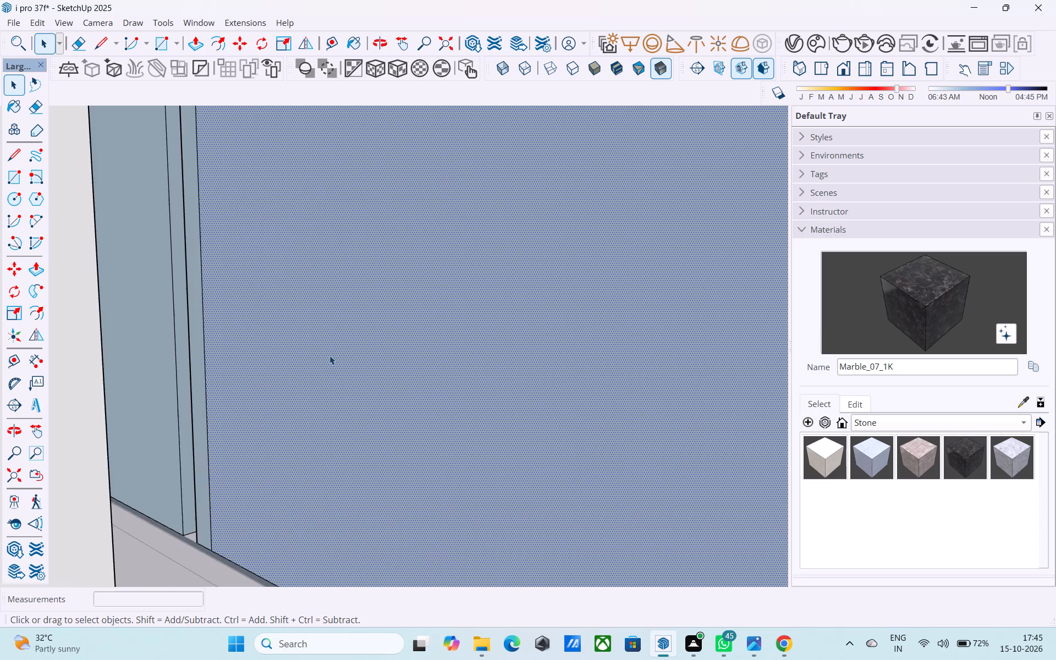
scroll(329, 355, up, 2)
middle_drag(329, 356, 395, 332)
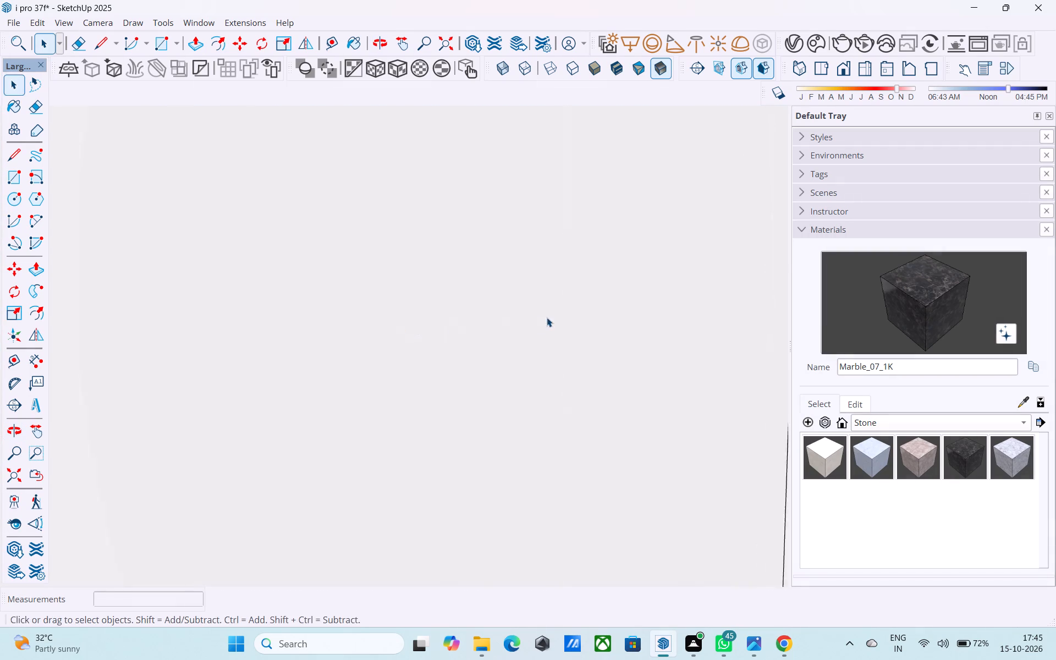
scroll(547, 317, down, 20)
scroll(547, 317, down, 1)
middle_drag(591, 446, 394, 411)
scroll(411, 409, down, 6)
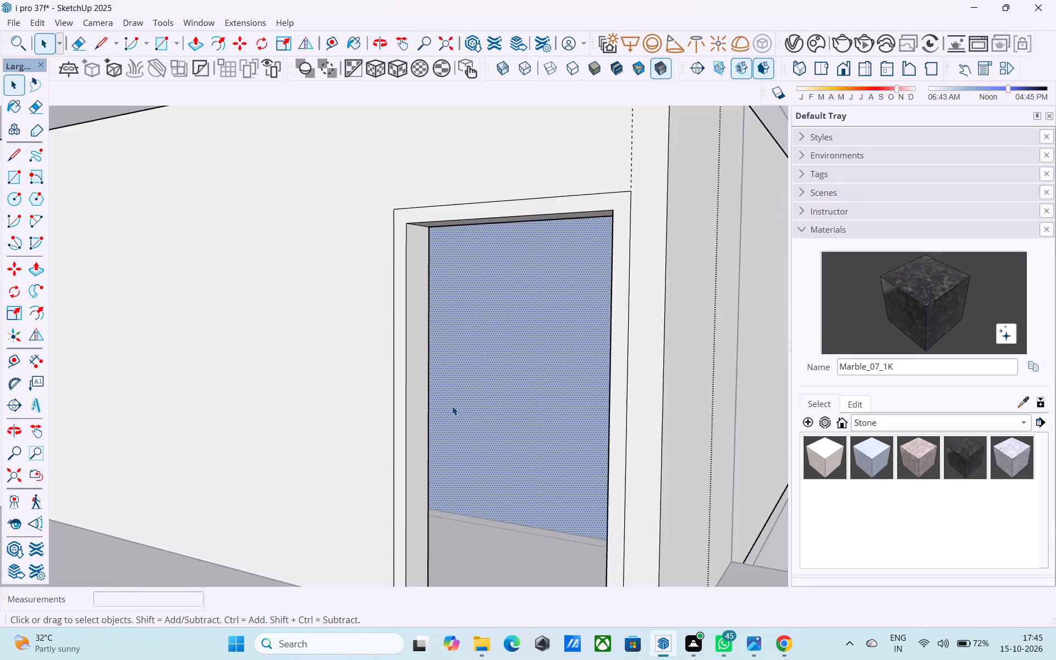
scroll(452, 406, down, 5)
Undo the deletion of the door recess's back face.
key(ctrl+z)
Push the recessed door panel a further 6' inward through the wall.
middle_drag(488, 413, 606, 392)
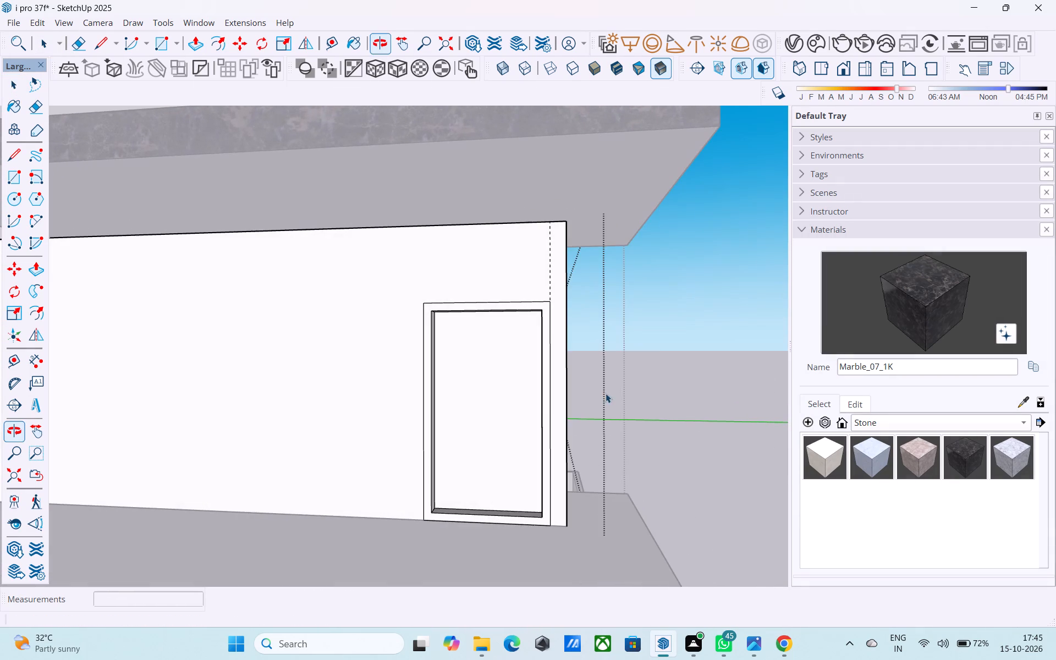
scroll(499, 400, up, 3)
click(499, 400)
key(p)
click(499, 400)
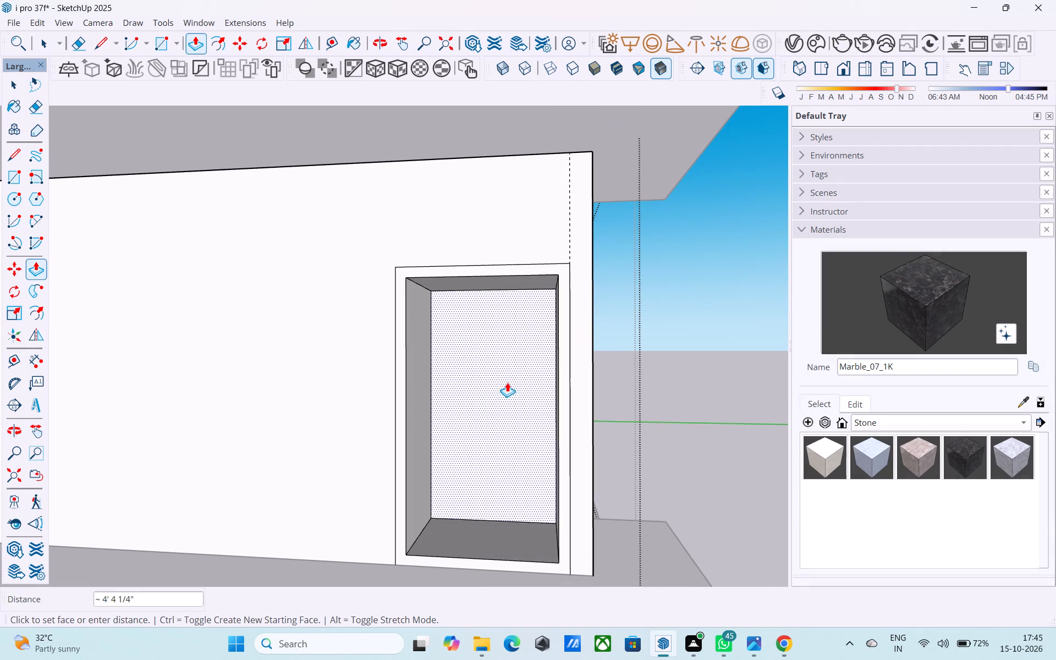
click(508, 373)
middle_drag(514, 381, 520, 383)
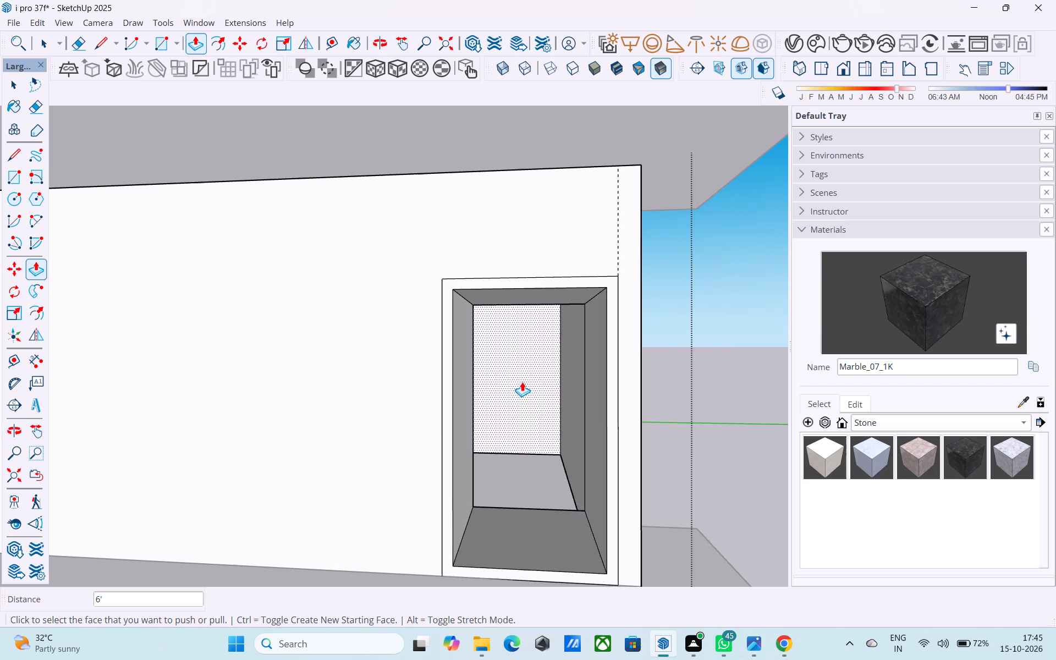
Place a vertical guide on the middle-floor wall 6' from the door frame's side edge, away from the outer corner.
scroll(522, 382, down, 5)
middle_drag(522, 383, 552, 386)
key(space)
shift+middle_drag(566, 411, 582, 343)
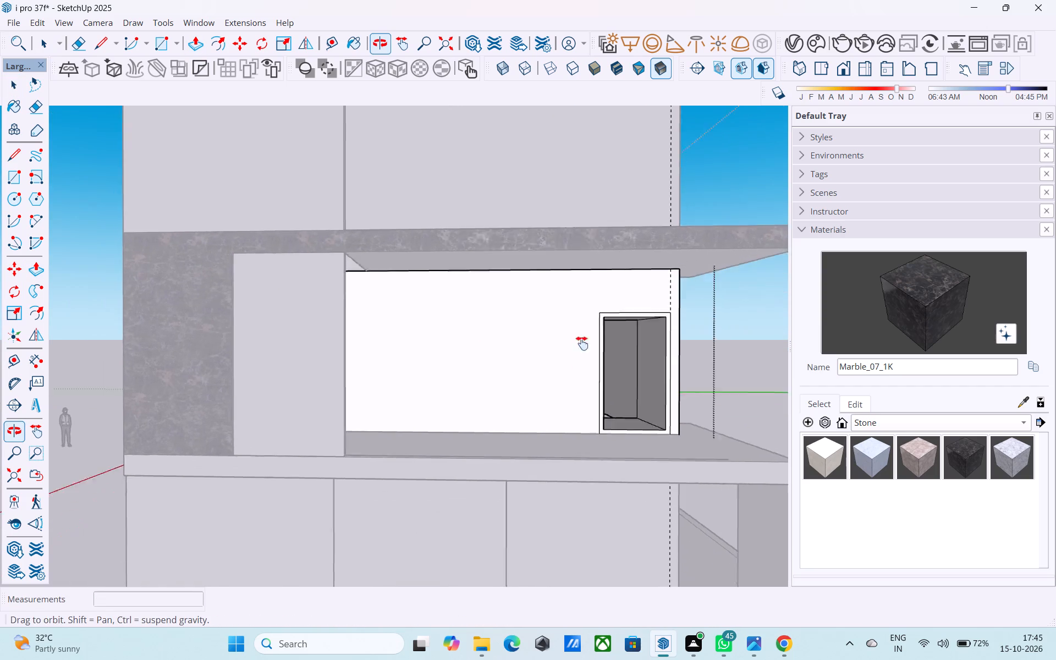
shift+middle_drag(582, 343, 596, 341)
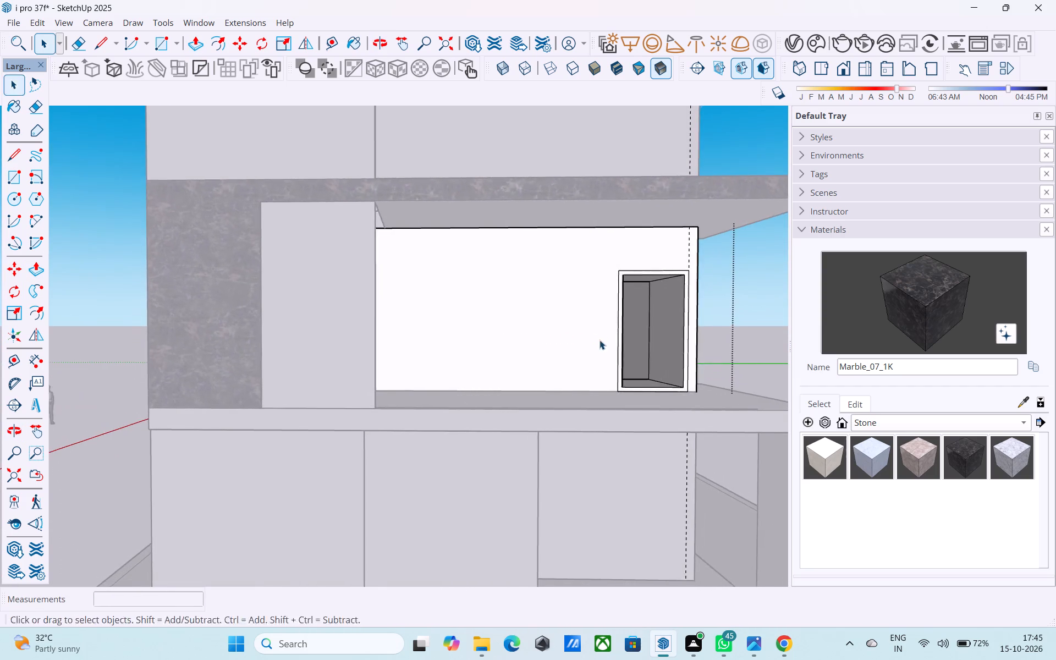
middle_drag(599, 340, 530, 344)
middle_drag(533, 351, 573, 377)
middle_drag(559, 381, 536, 393)
click(471, 409)
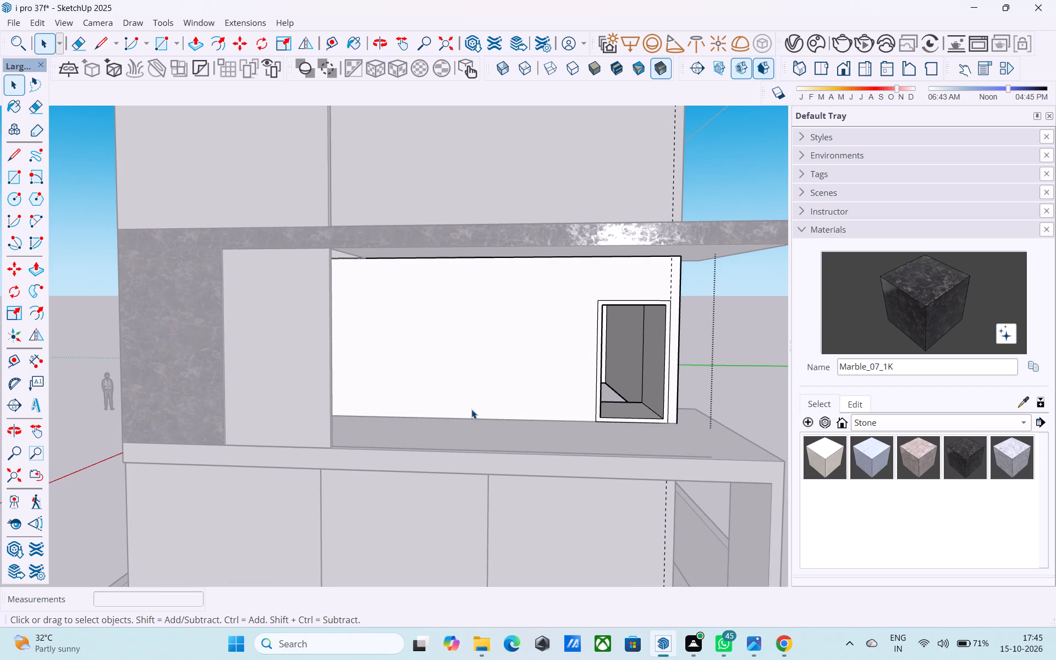
key(l)
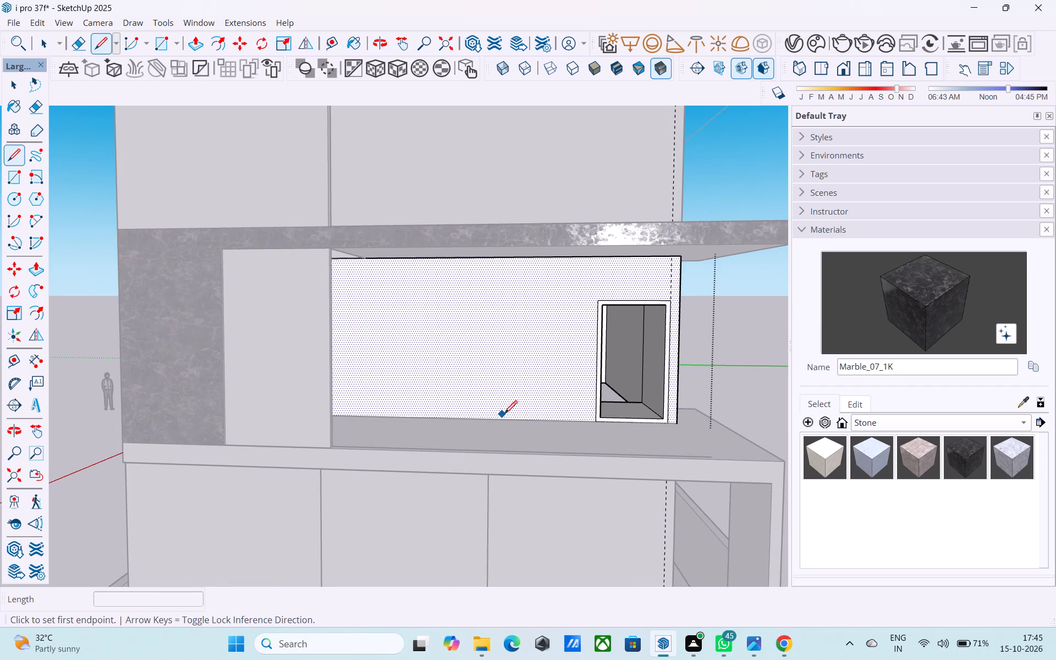
key(t)
click(593, 371)
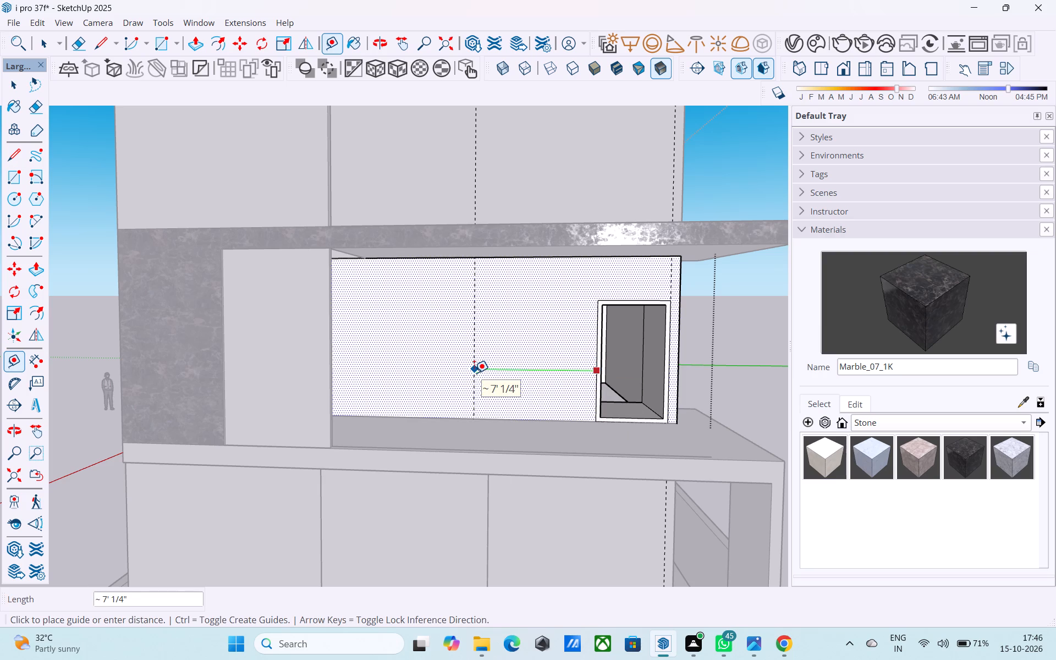
text(6')
key(Return)
key(t)
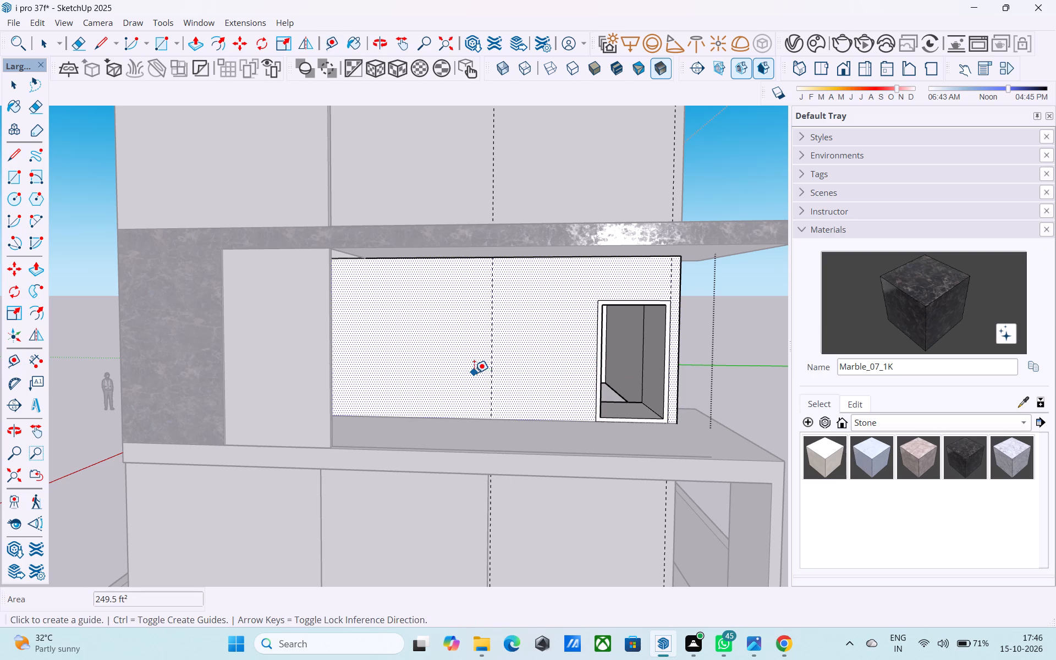
Draw a 9' 6" vertical line along the new guide from the wall's base to its top edge.
key(l)
click(495, 417)
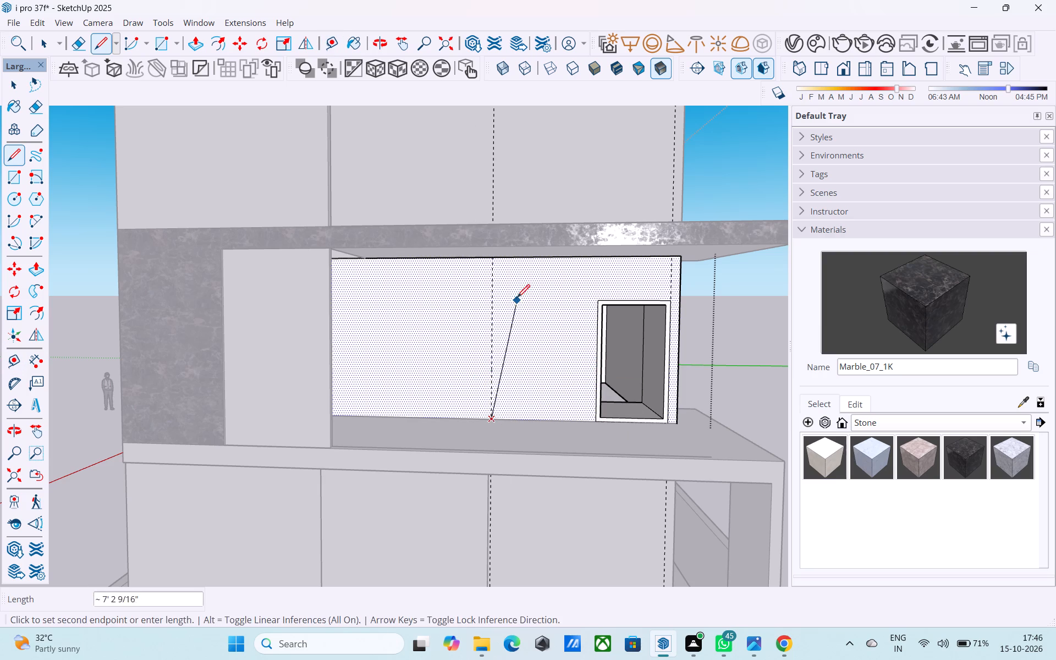
middle_drag(516, 298, 504, 280)
scroll(504, 278, up, 7)
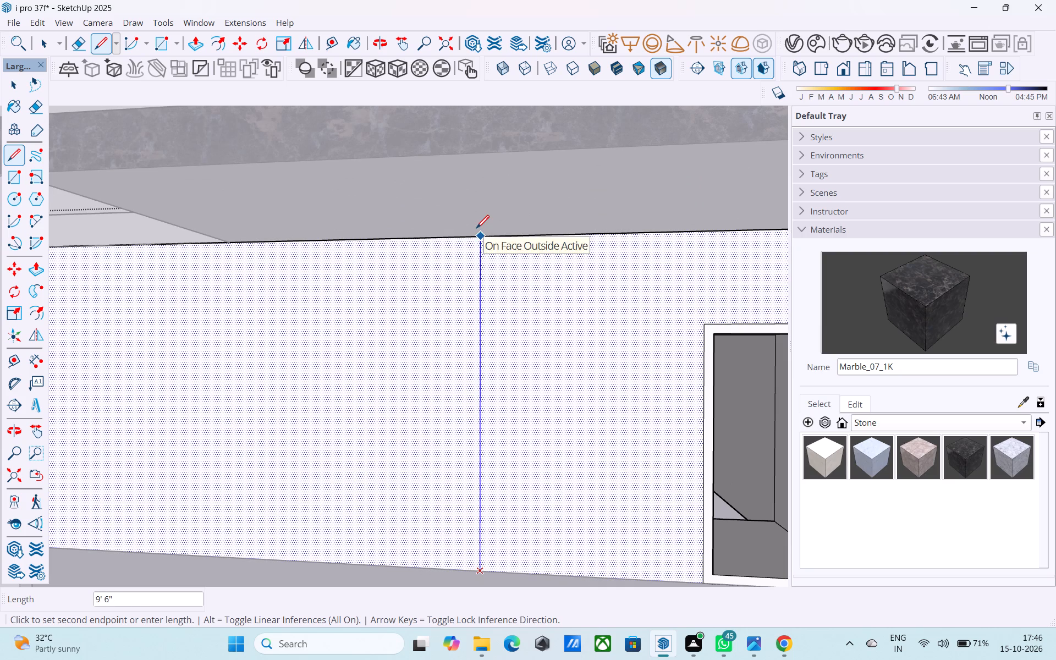
click(476, 229)
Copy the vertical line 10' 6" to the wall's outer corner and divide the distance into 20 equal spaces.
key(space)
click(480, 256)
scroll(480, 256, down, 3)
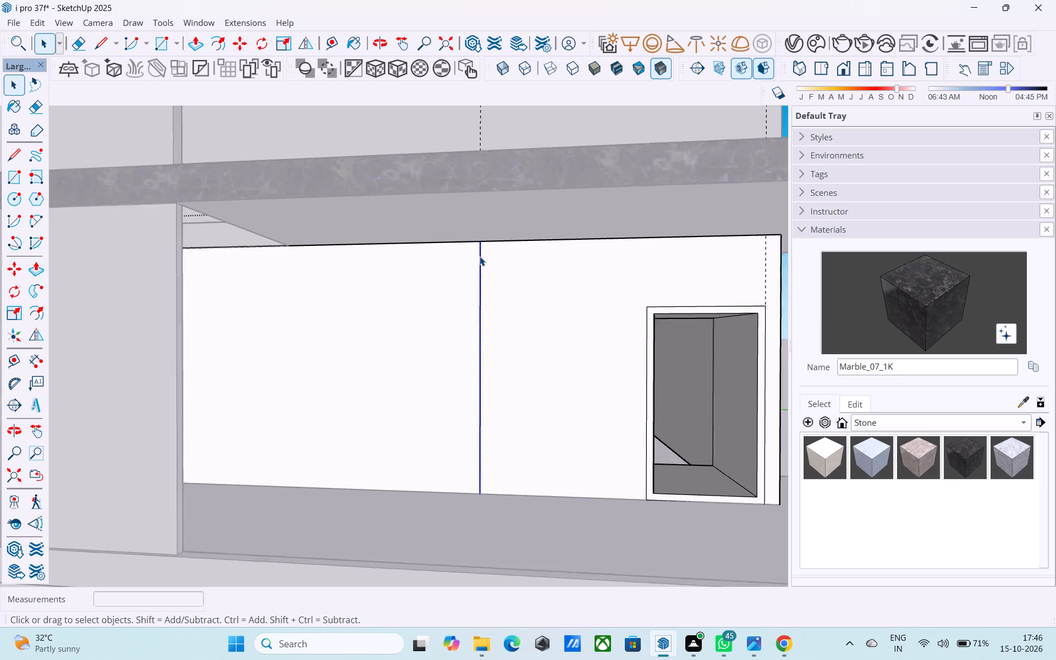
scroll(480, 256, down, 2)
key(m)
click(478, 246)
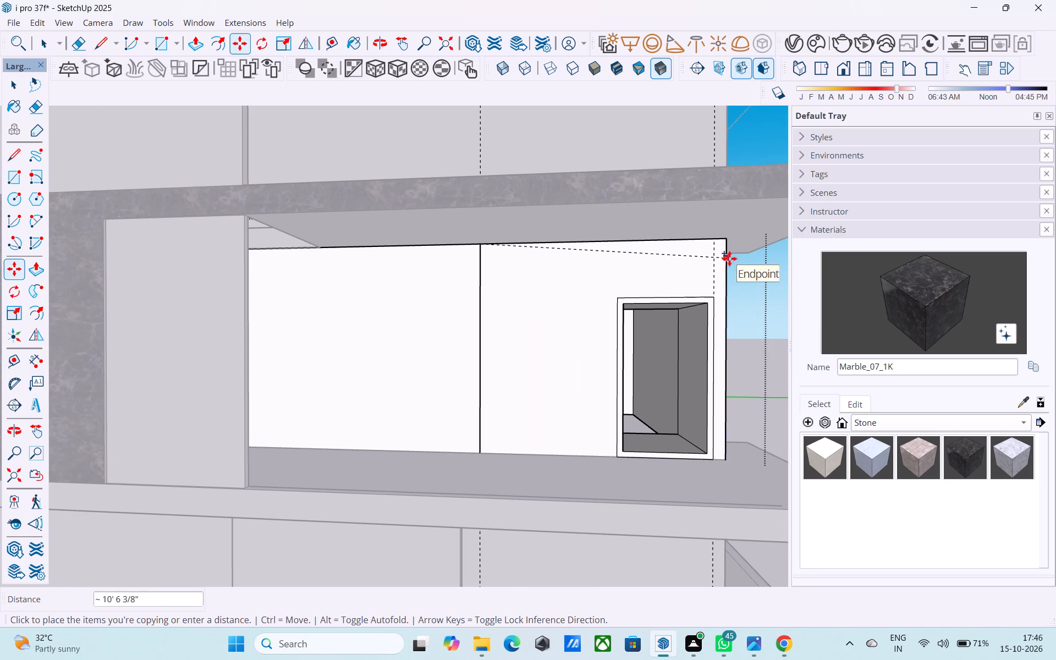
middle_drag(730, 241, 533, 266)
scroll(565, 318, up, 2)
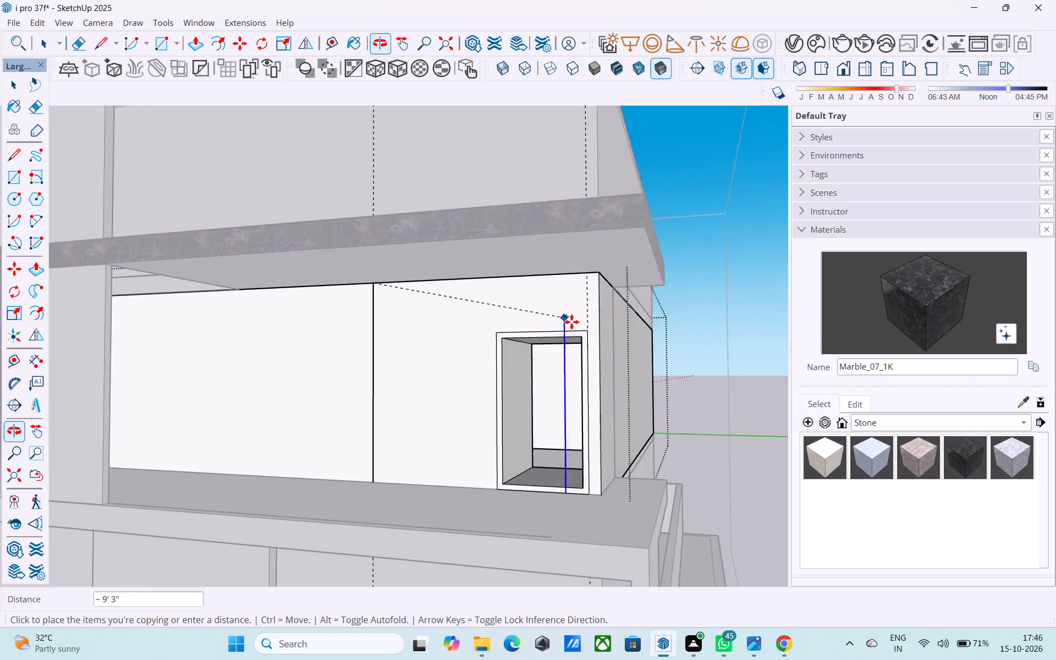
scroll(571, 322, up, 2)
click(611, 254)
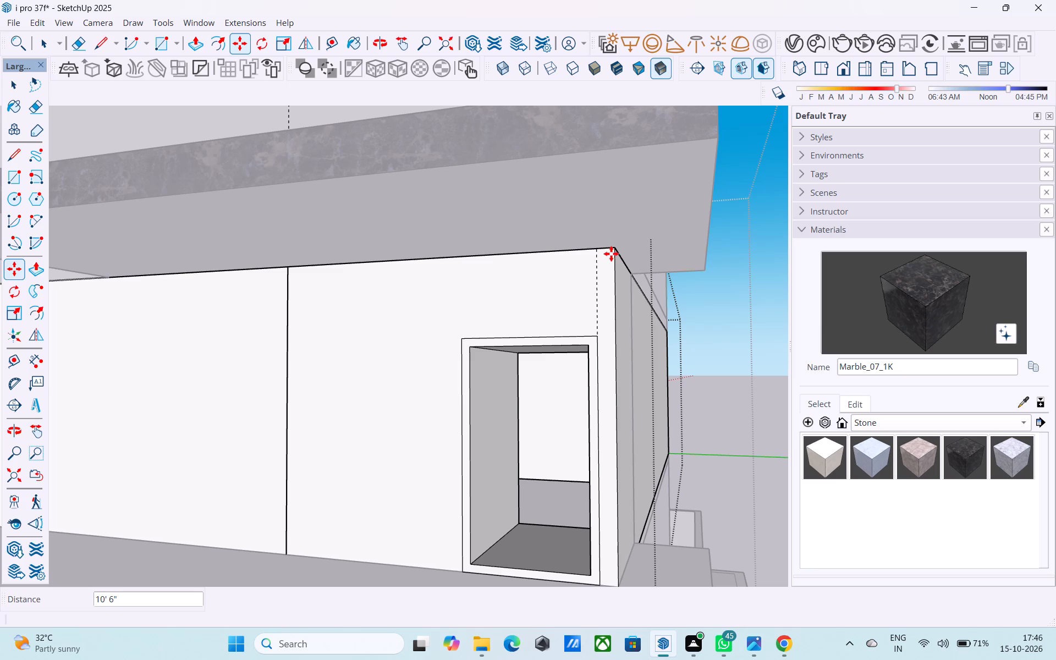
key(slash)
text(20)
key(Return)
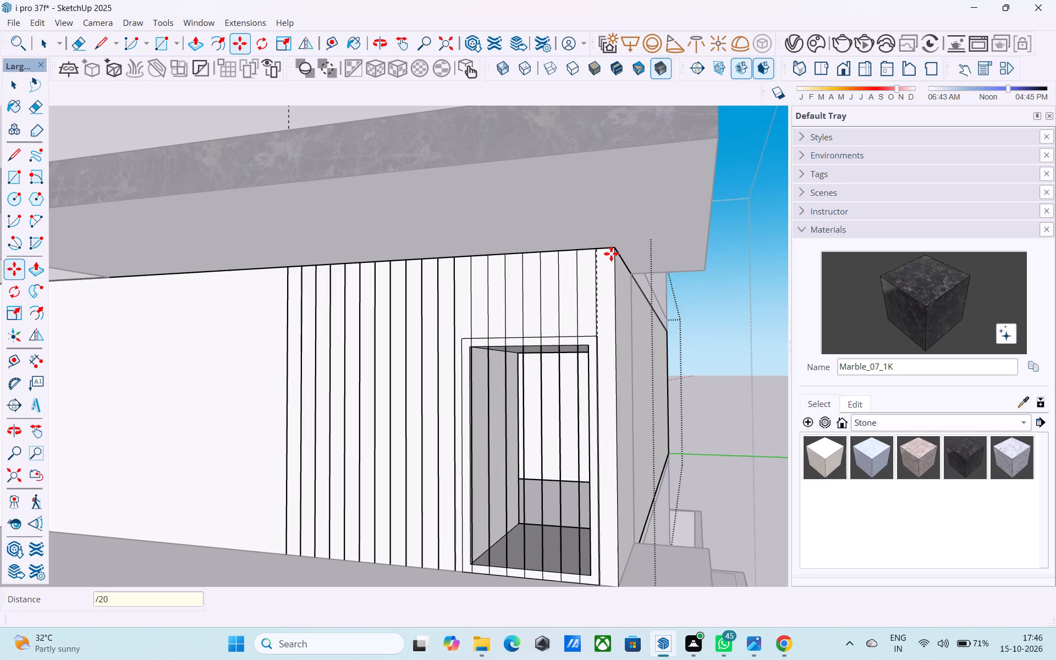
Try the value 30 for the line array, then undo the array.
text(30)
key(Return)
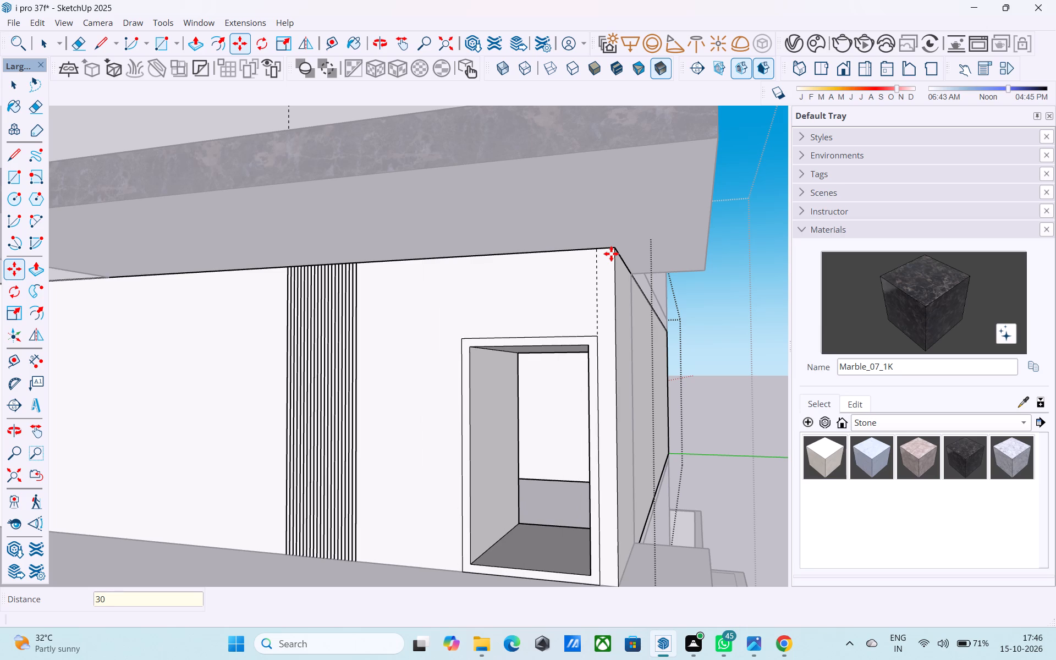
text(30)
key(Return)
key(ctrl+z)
Copy the vertical line 10' 6" to the wall's outer corner and divide the distance into 30 equal spaces.
key(space)
click(288, 307)
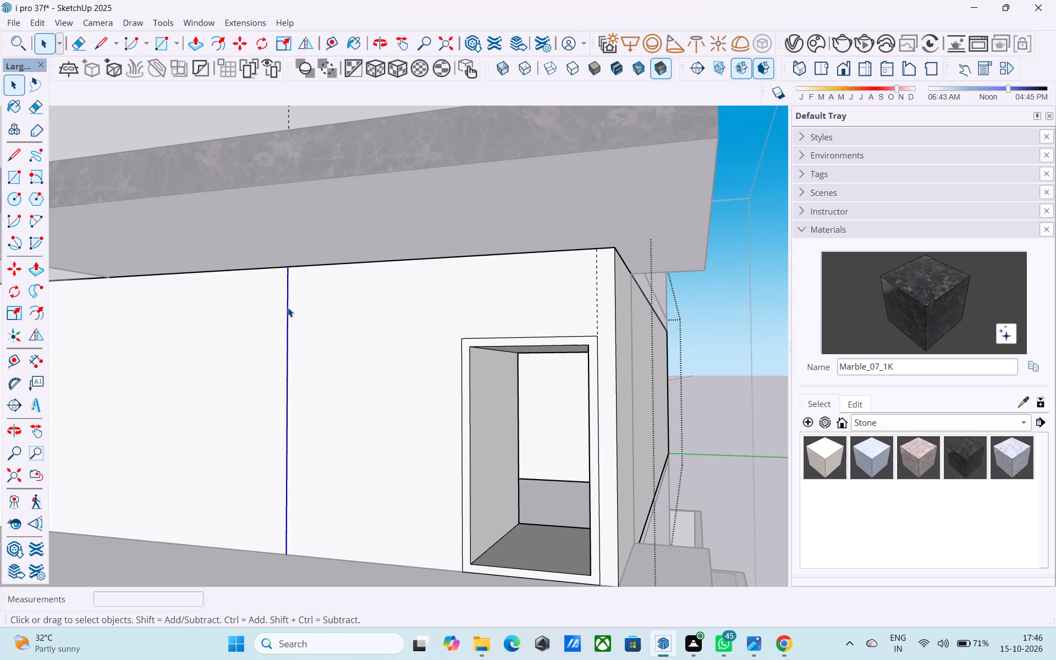
key(m)
click(288, 272)
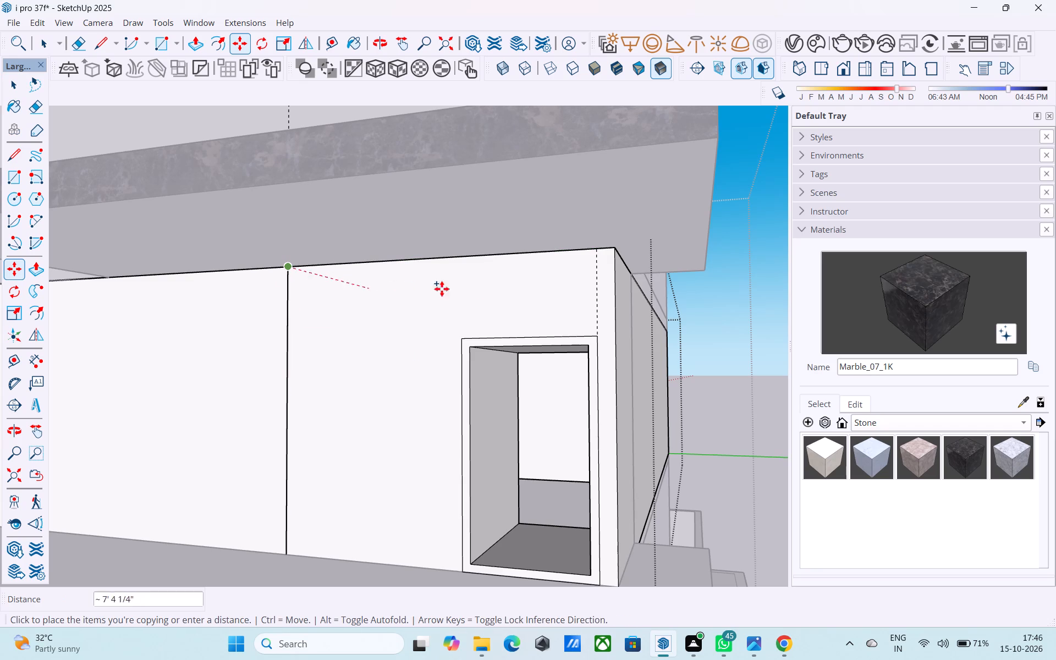
click(610, 250)
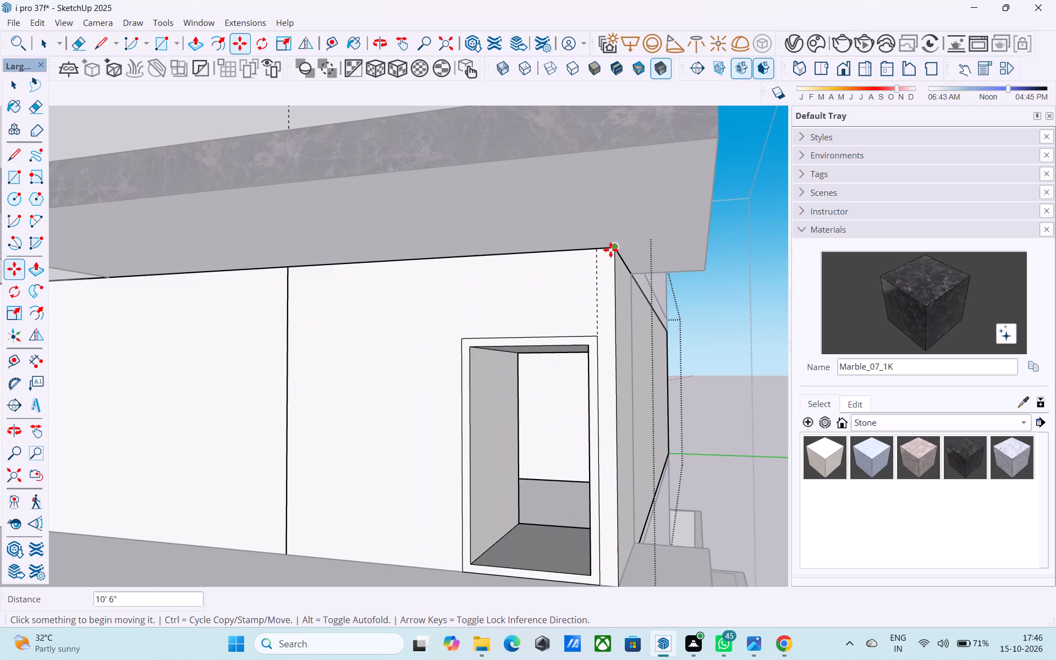
text(/30)
key(Return)
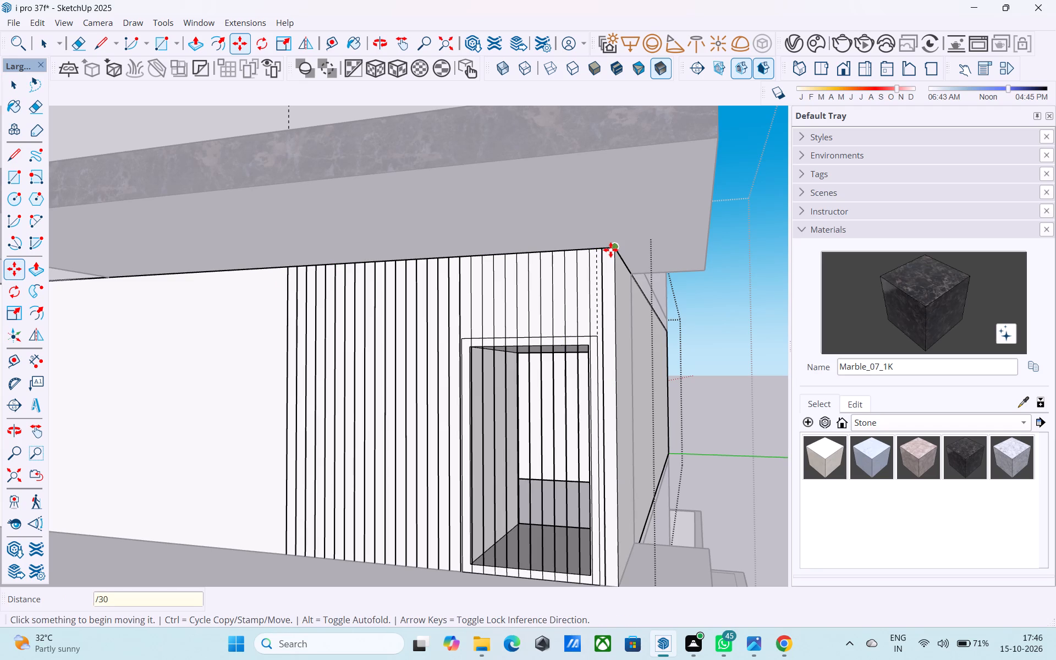
Erase the array lines that cross the open doorway.
scroll(568, 346, up, 1)
middle_drag(567, 347, 621, 306)
key(e)
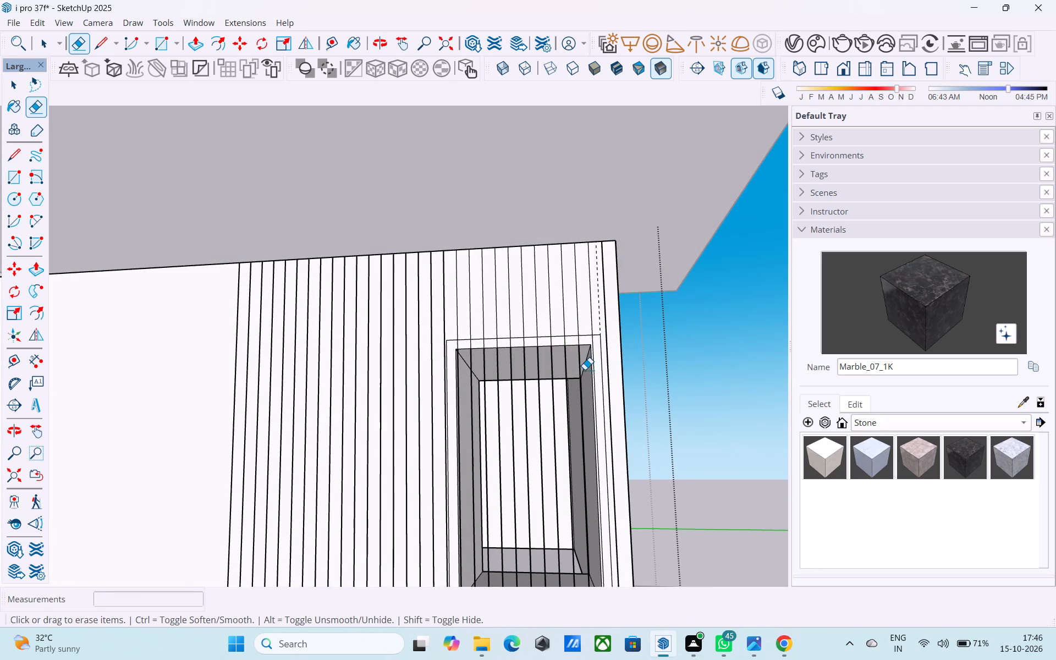
click(579, 394)
drag(554, 409, 553, 409)
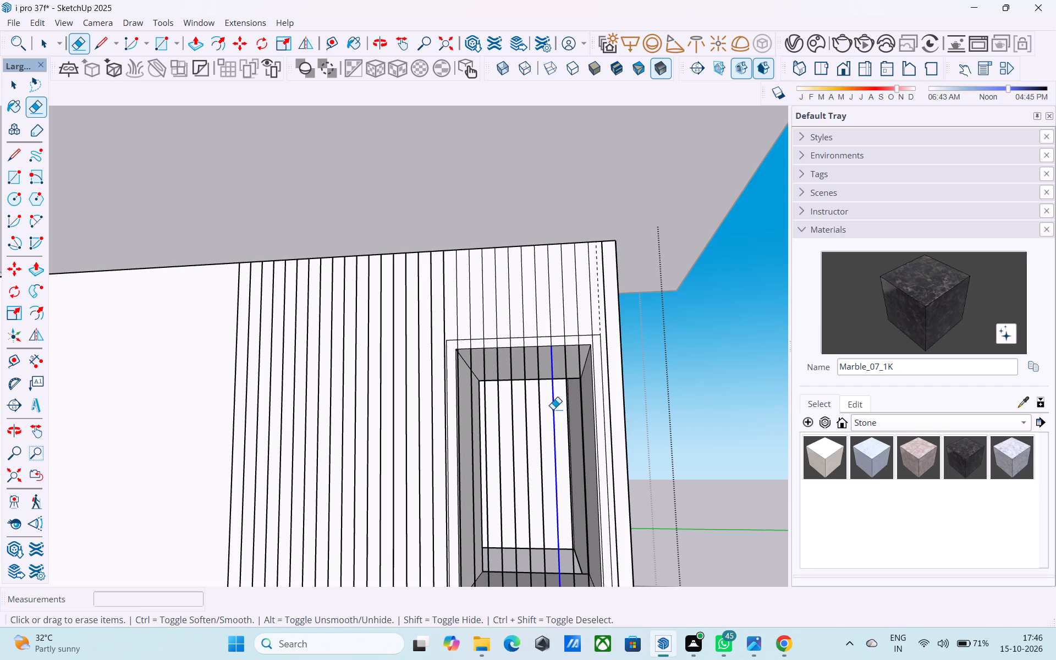
drag(553, 409, 503, 425)
drag(509, 430, 487, 431)
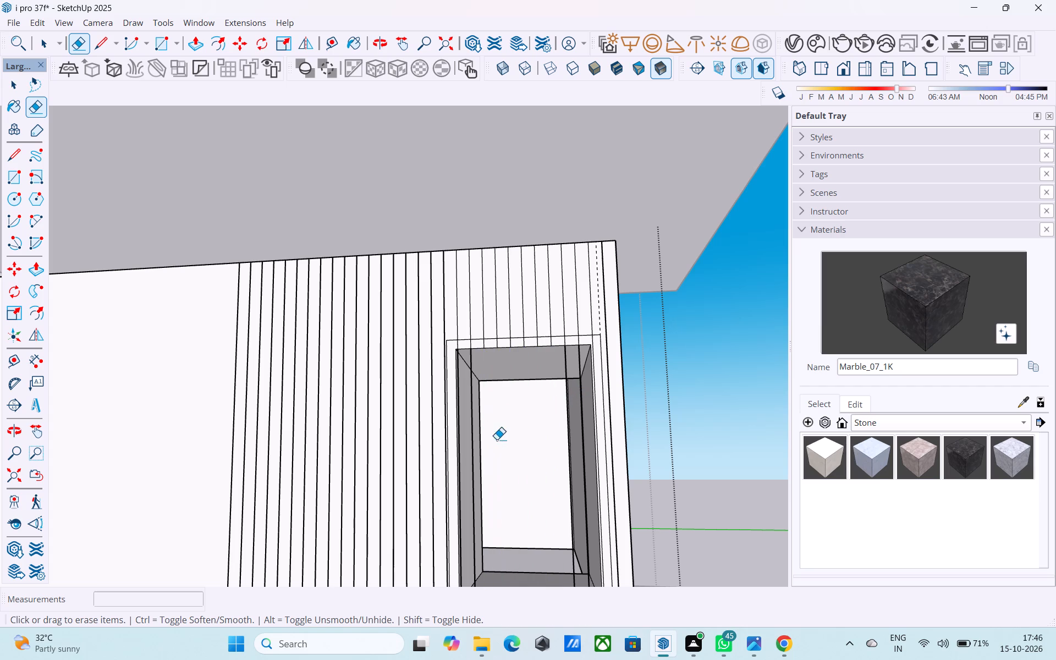
middle_drag(532, 430, 369, 333)
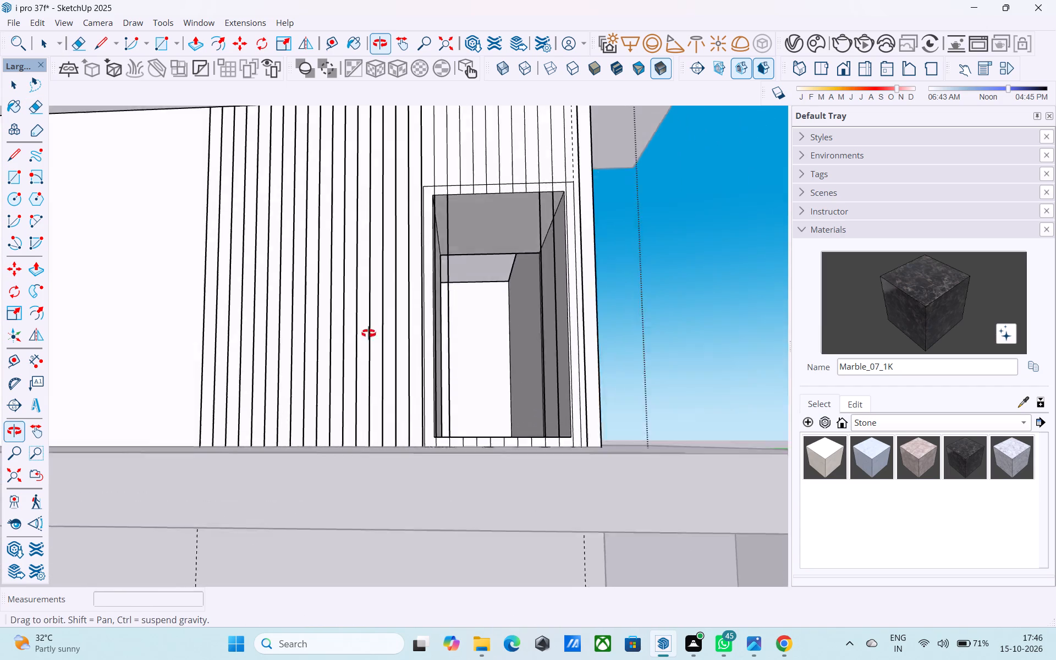
middle_drag(369, 333, 488, 470)
drag(525, 313, 510, 306)
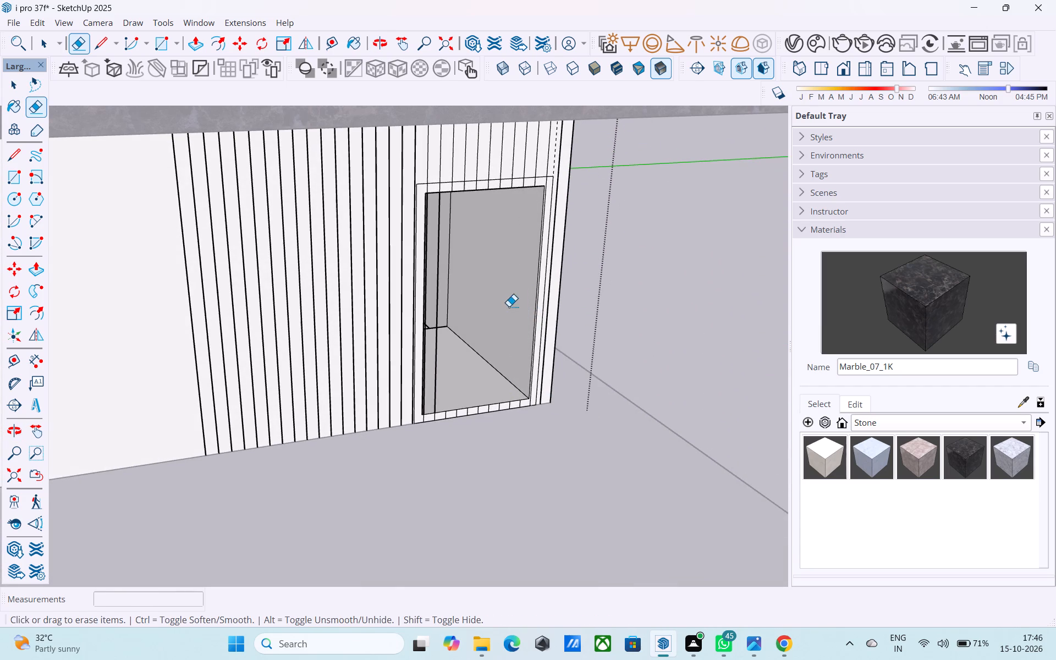
click(437, 349)
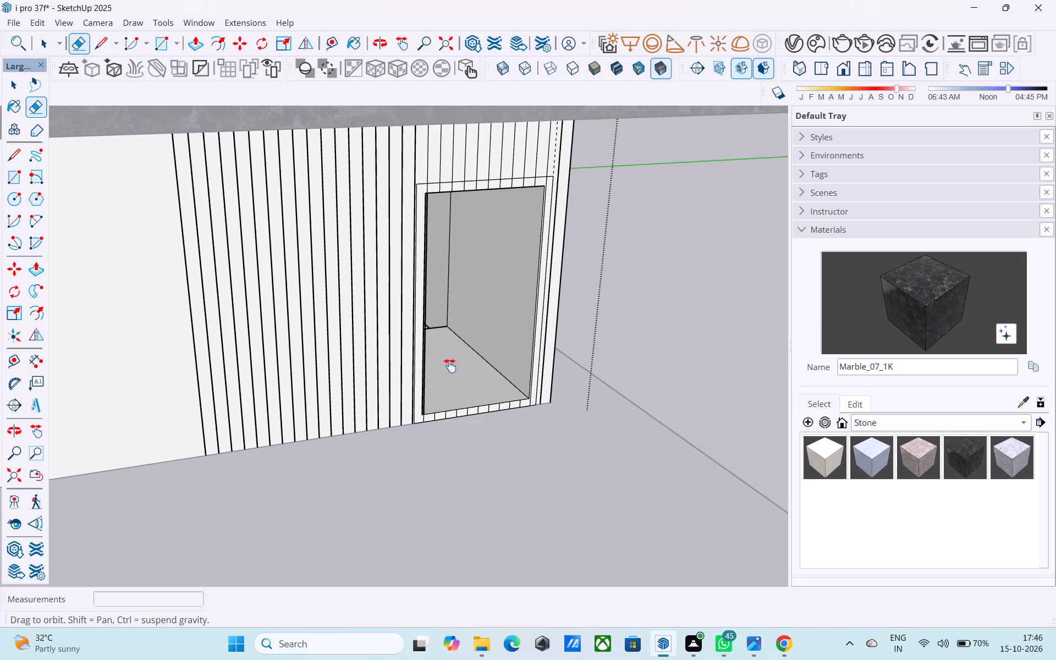
Erase the leftover array line just inside the doorway's jamb farthest from the wall corner.
shift+middle_click(444, 362)
scroll(455, 403, up, 13)
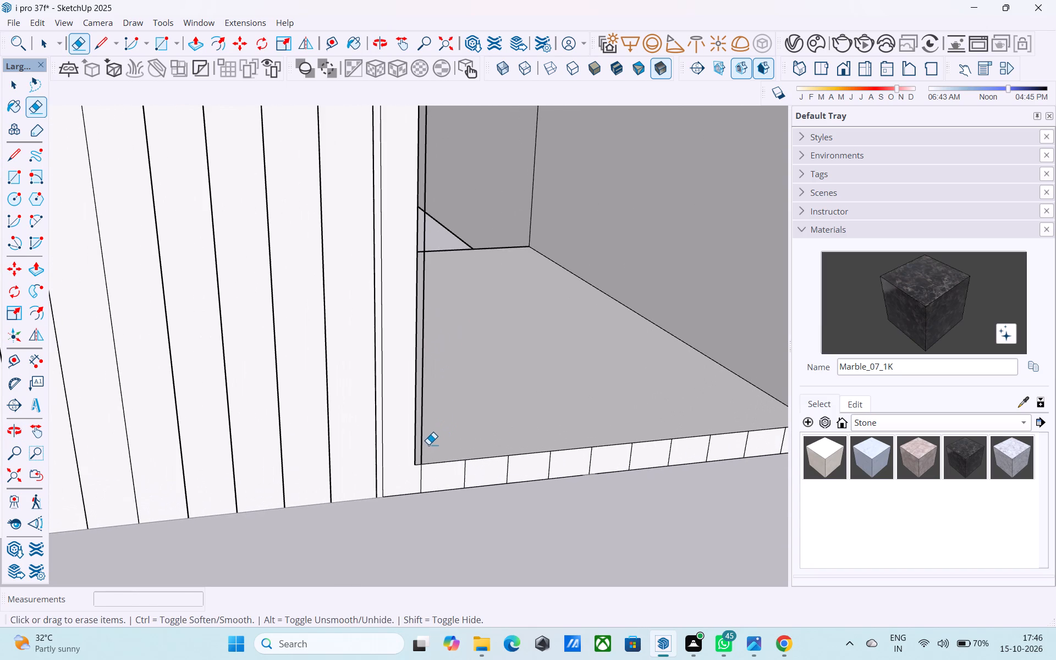
double_click(424, 445)
click(419, 446)
drag(424, 446, 415, 441)
key(ctrl+z)
scroll(422, 443, up, 4)
drag(427, 444, 420, 441)
Examine the panel lines around the doorway, its frame and the adjoining side wall.
scroll(436, 457, down, 3)
middle_drag(443, 465, 313, 413)
scroll(305, 410, down, 9)
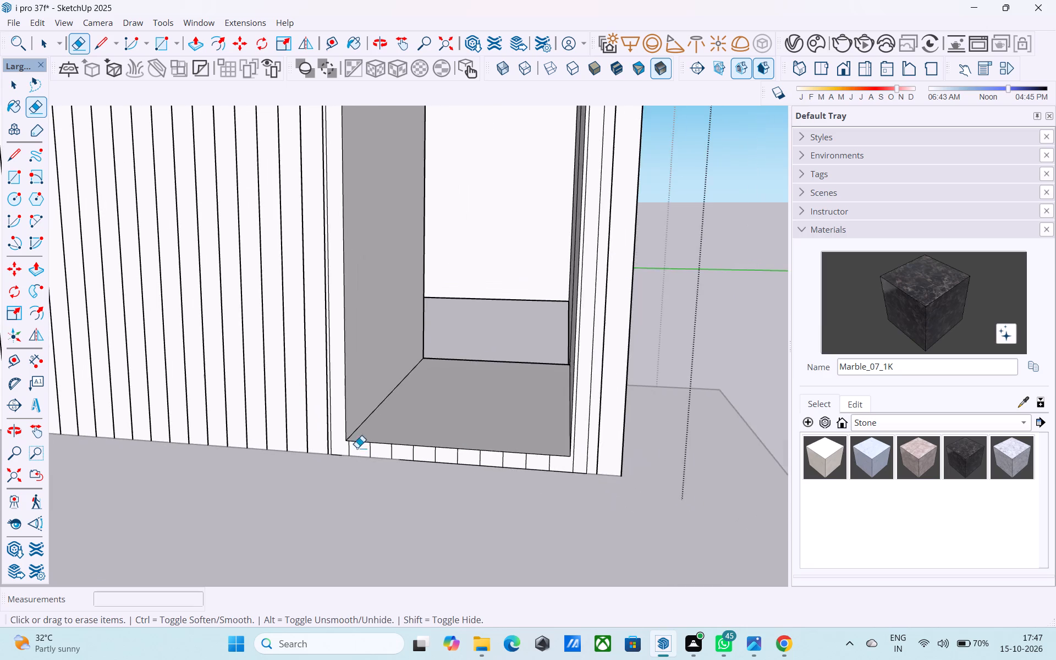
middle_drag(509, 436, 435, 393)
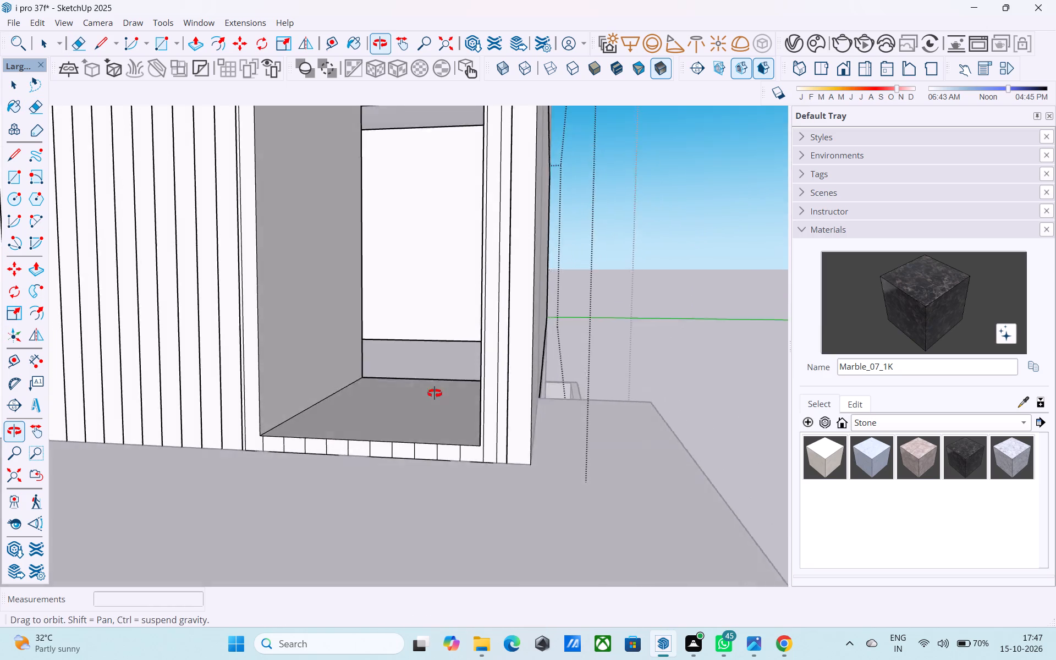
middle_drag(435, 393, 449, 488)
middle_drag(530, 435, 491, 513)
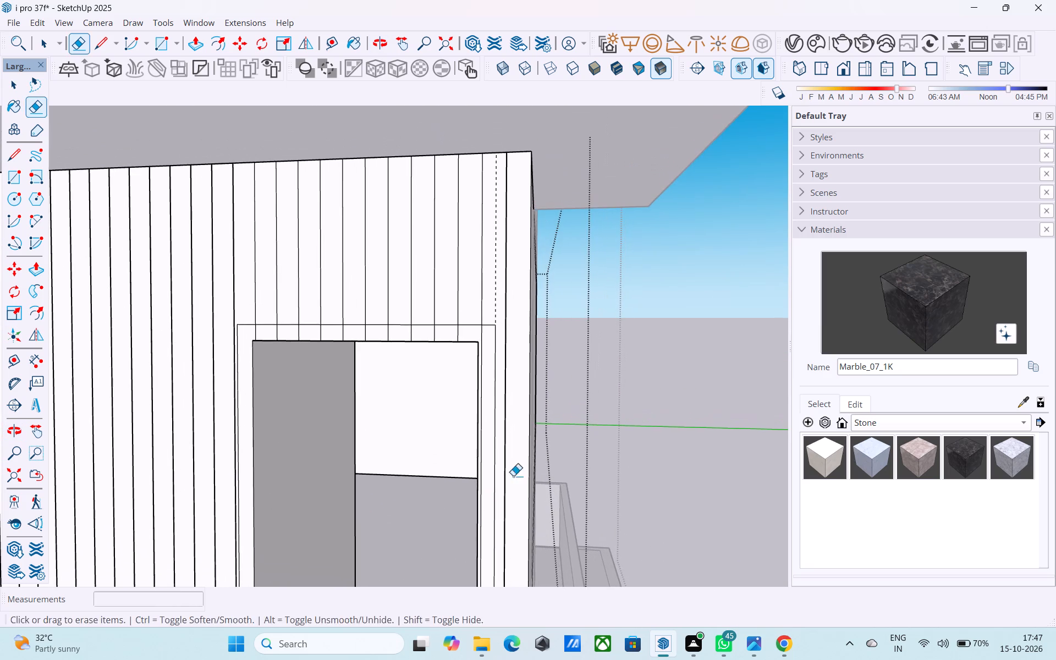
middle_drag(527, 453, 517, 483)
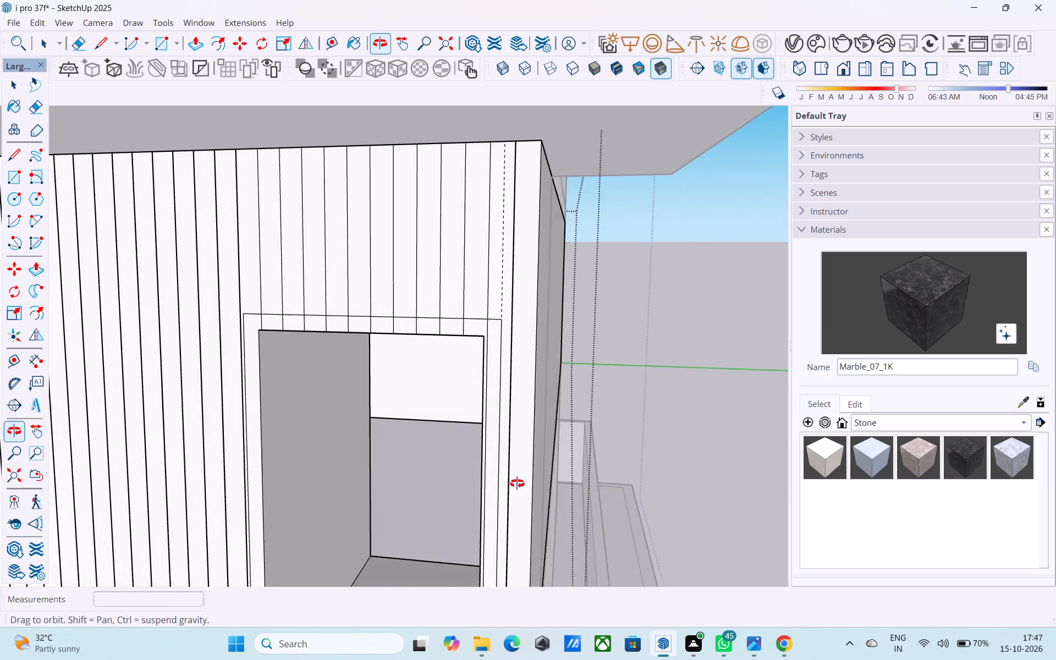
middle_drag(517, 483, 544, 481)
middle_drag(545, 454, 409, 450)
scroll(448, 457, down, 7)
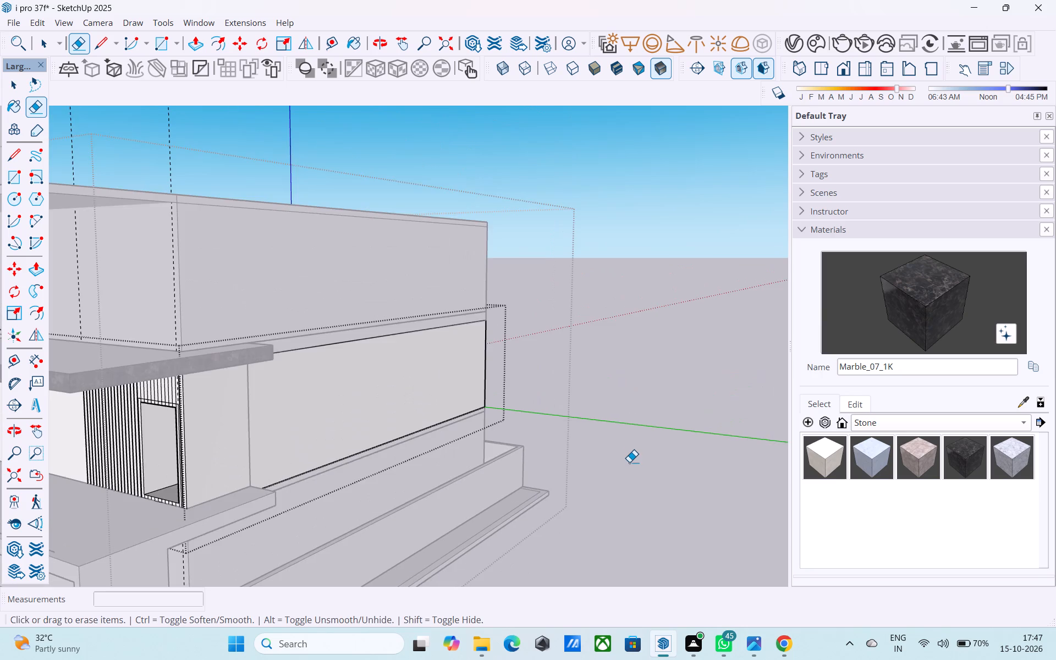
middle_drag(375, 420, 504, 367)
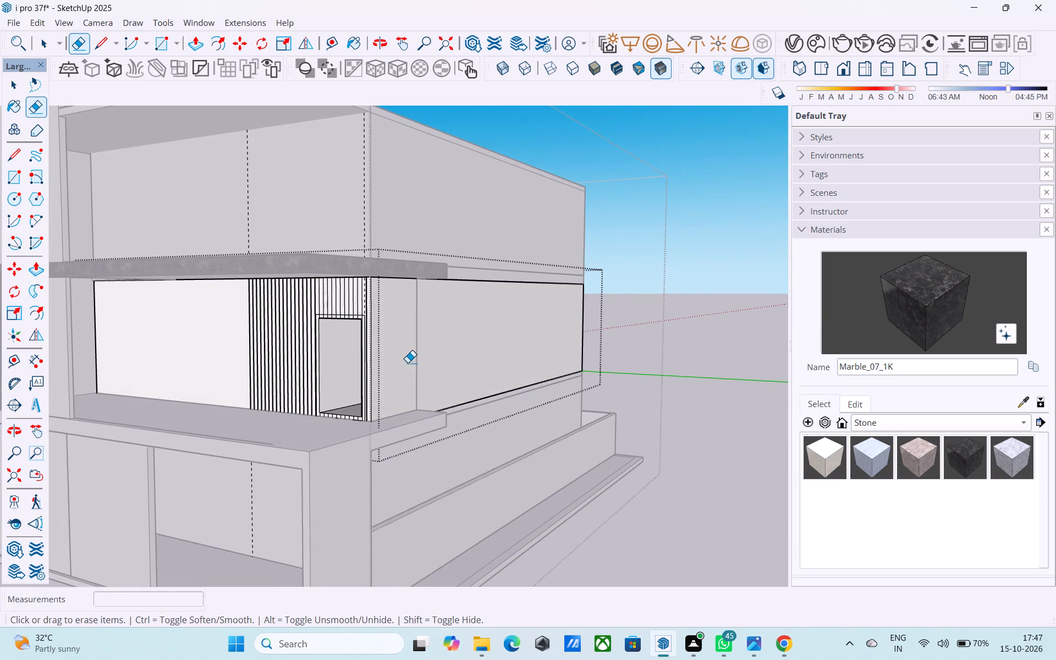
shift+middle_drag(408, 362, 463, 356)
scroll(463, 356, up, 8)
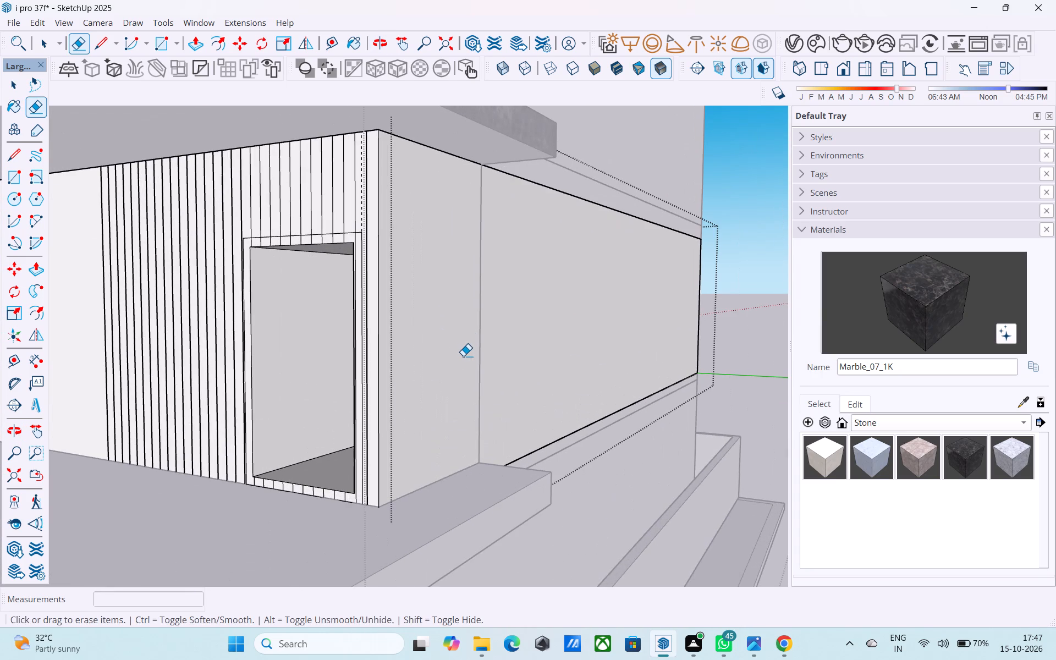
scroll(463, 356, down, 2)
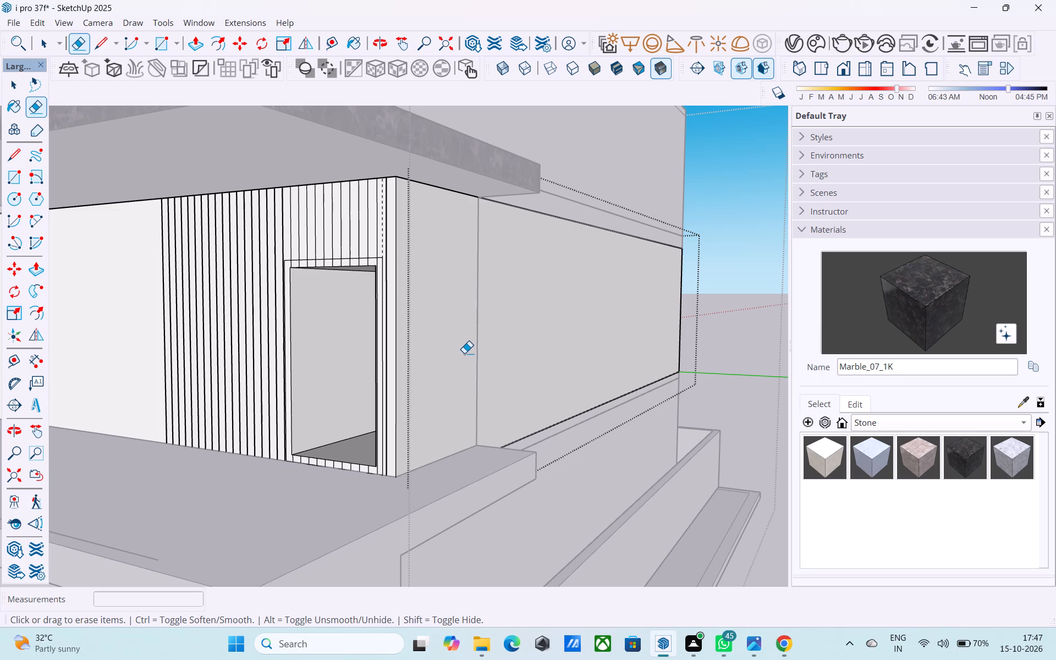
Extend the end face of the marble-clad slab 10' along the side of the house with Push/Pull.
middle_drag(464, 353, 448, 366)
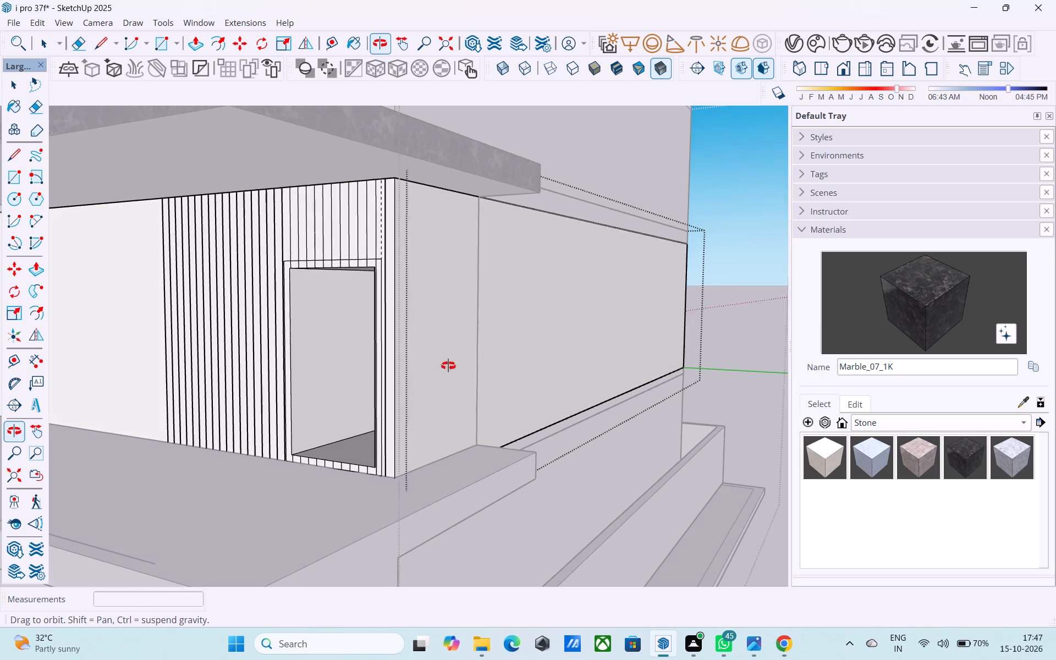
middle_drag(448, 366, 383, 386)
scroll(495, 388, down, 3)
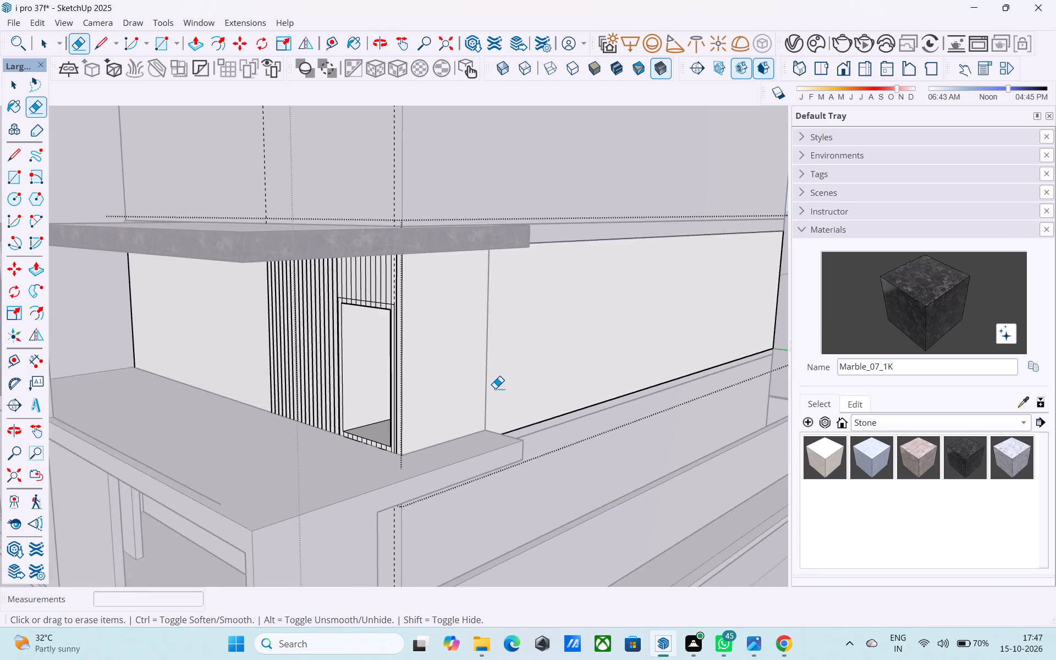
scroll(495, 388, down, 4)
middle_drag(498, 392, 391, 403)
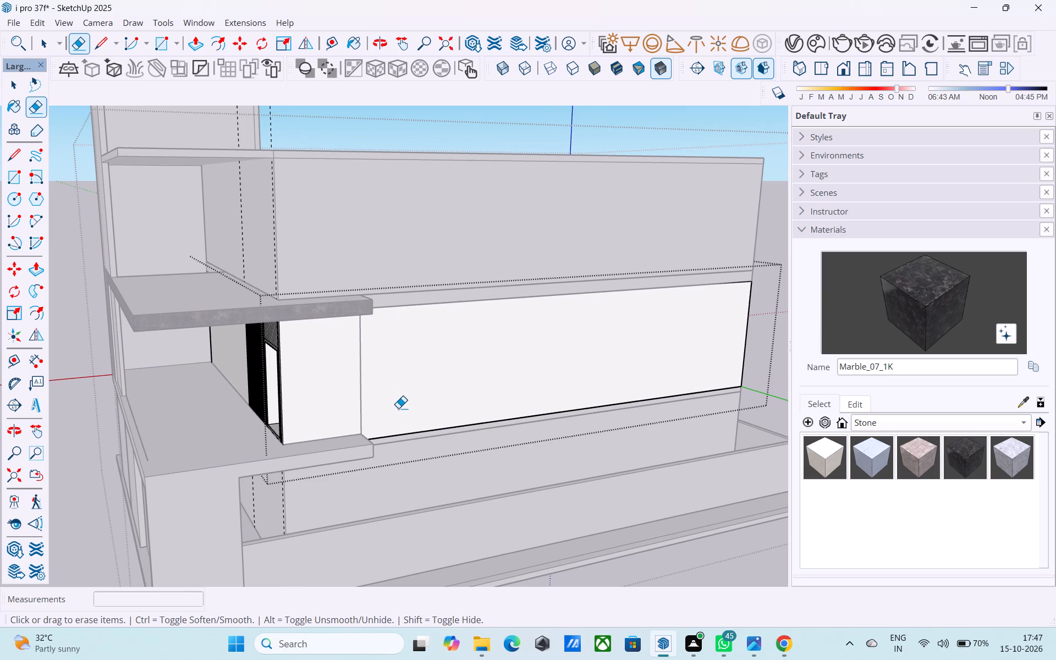
key(space)
shift+middle_drag(436, 356, 570, 358)
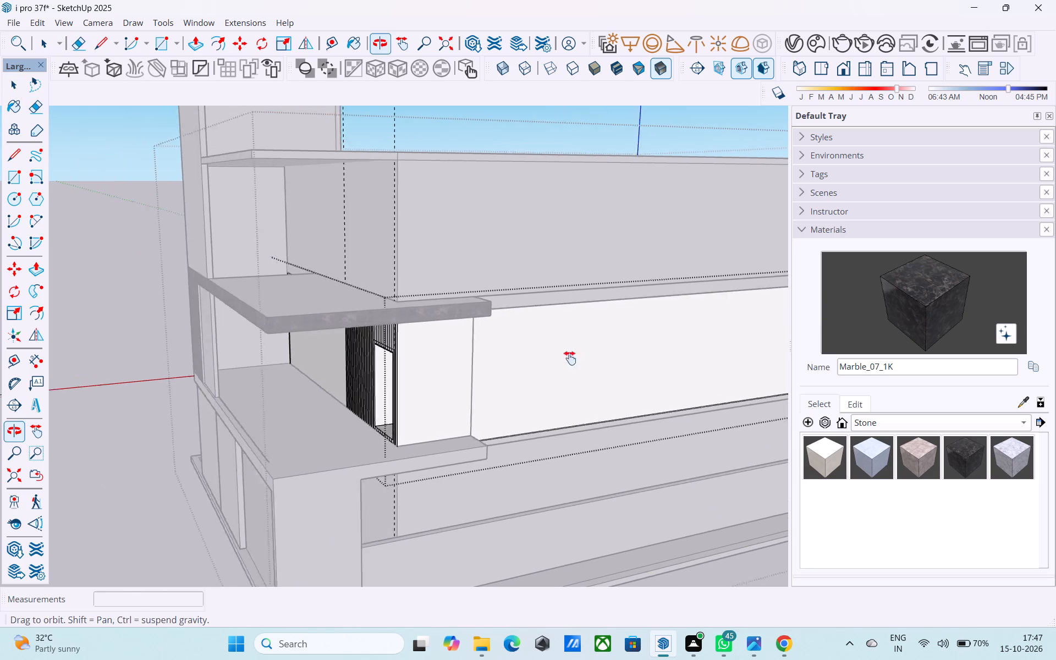
shift+middle_drag(570, 358, 366, 358)
scroll(248, 309, up, 3)
click(230, 299)
double_click(230, 299)
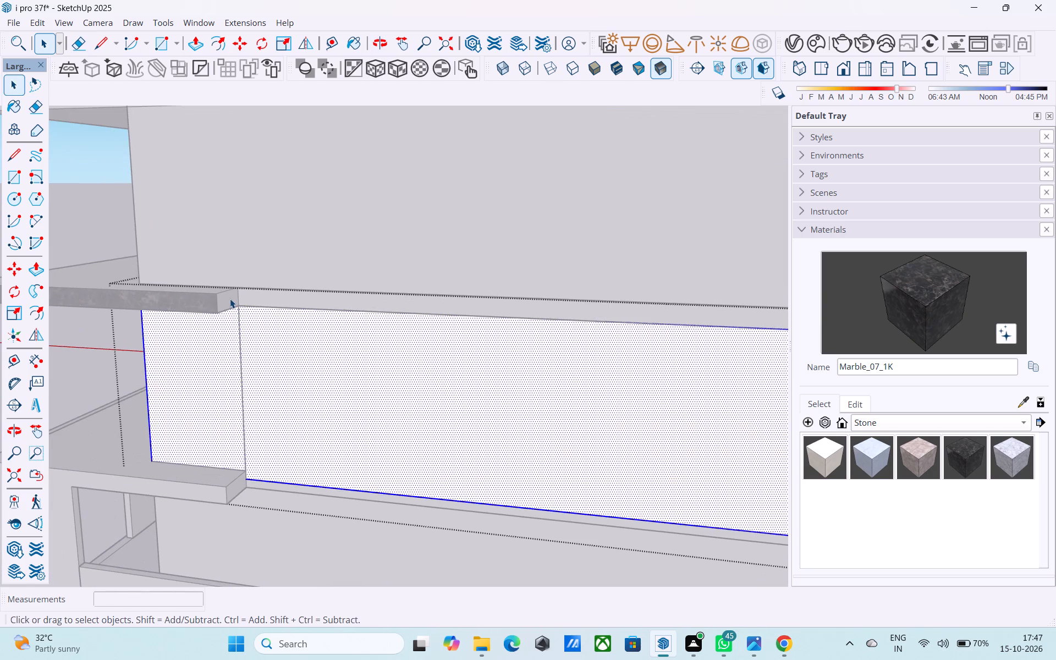
triple_click(230, 298)
double_click(206, 302)
double_click(282, 266)
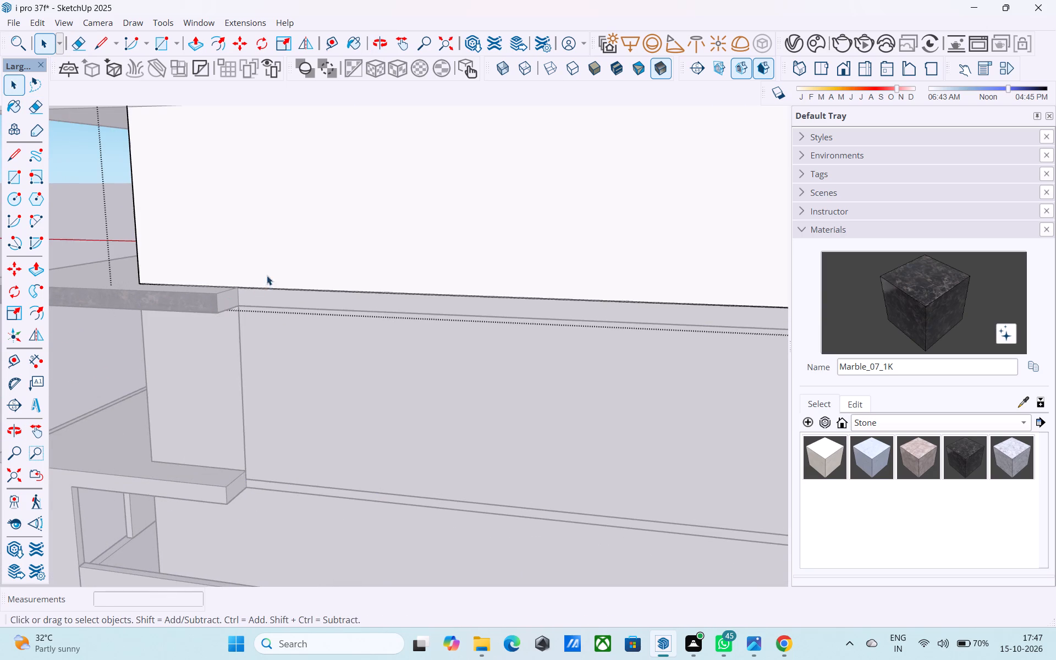
double_click(205, 301)
shift+middle_drag(207, 303, 516, 241)
shift+scroll(210, 304, up, 1)
double_click(332, 384)
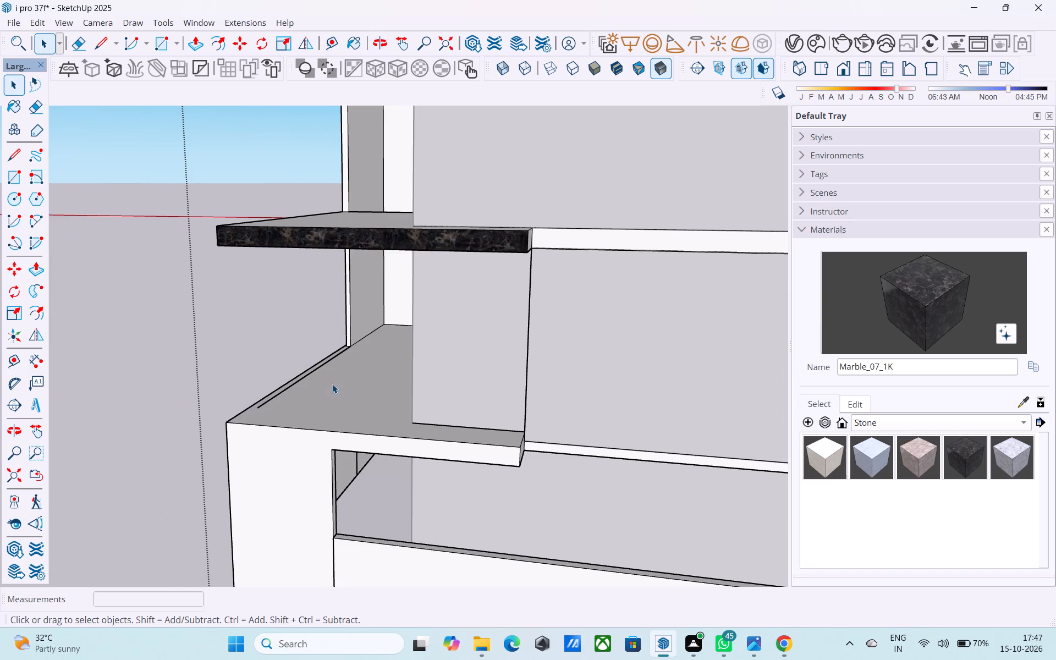
middle_drag(492, 290, 436, 299)
double_click(403, 267)
scroll(403, 267, up, 3)
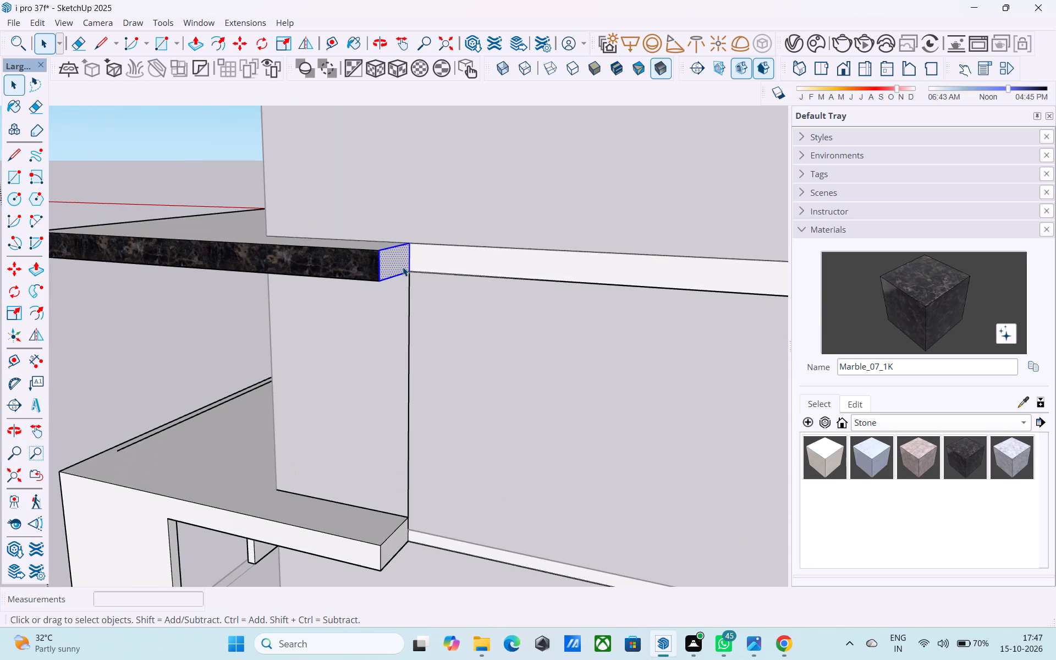
click(398, 263)
key(p)
click(398, 263)
scroll(496, 267, down, 5)
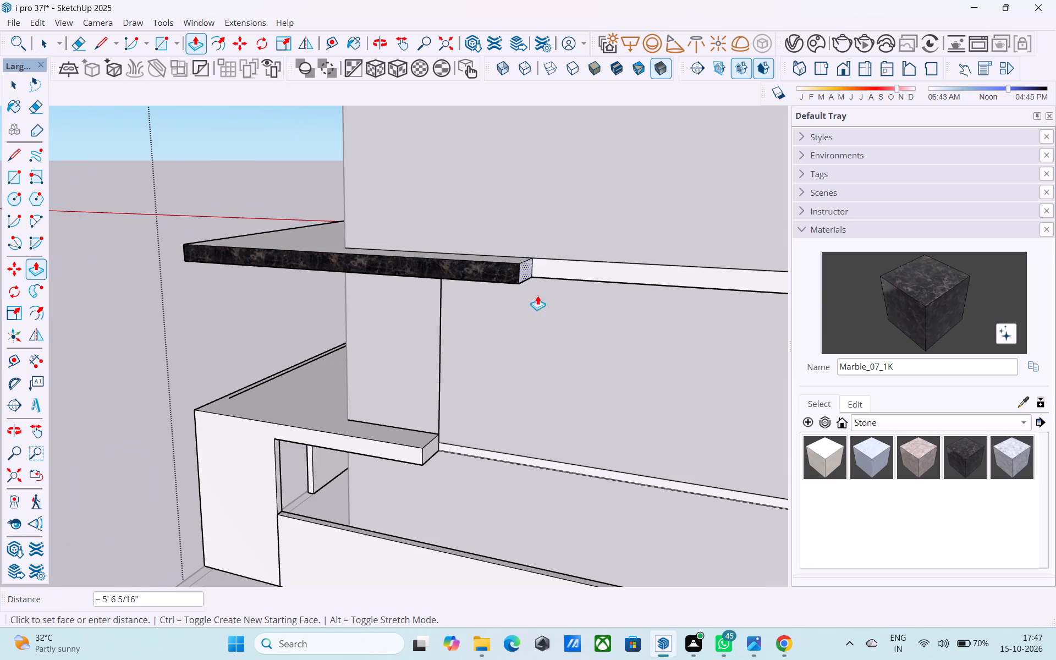
middle_drag(635, 321, 657, 272)
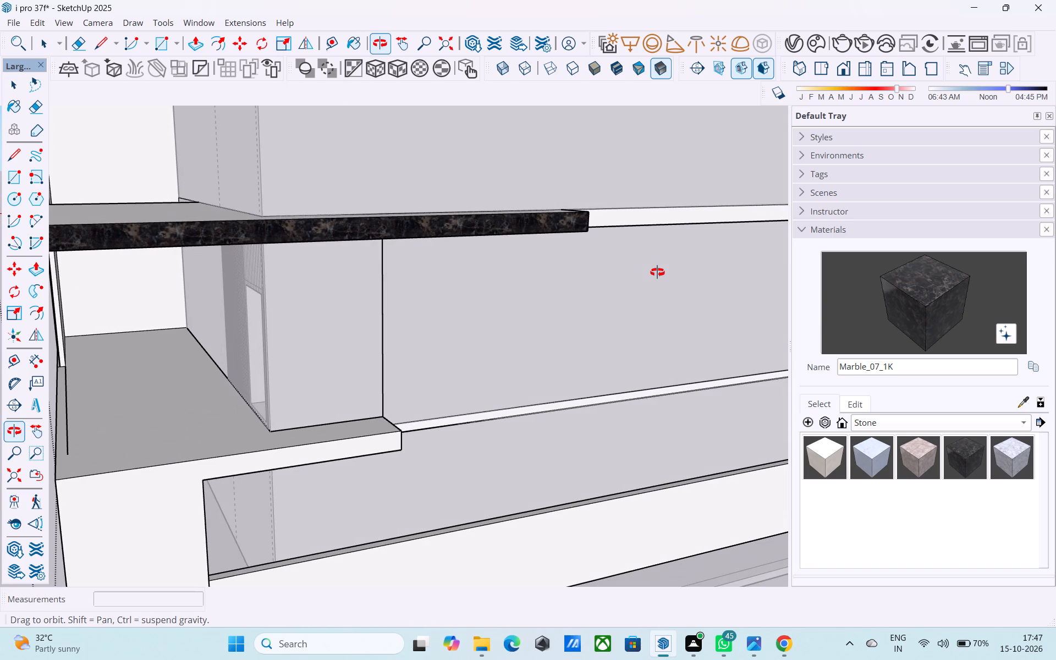
middle_drag(657, 272, 613, 276)
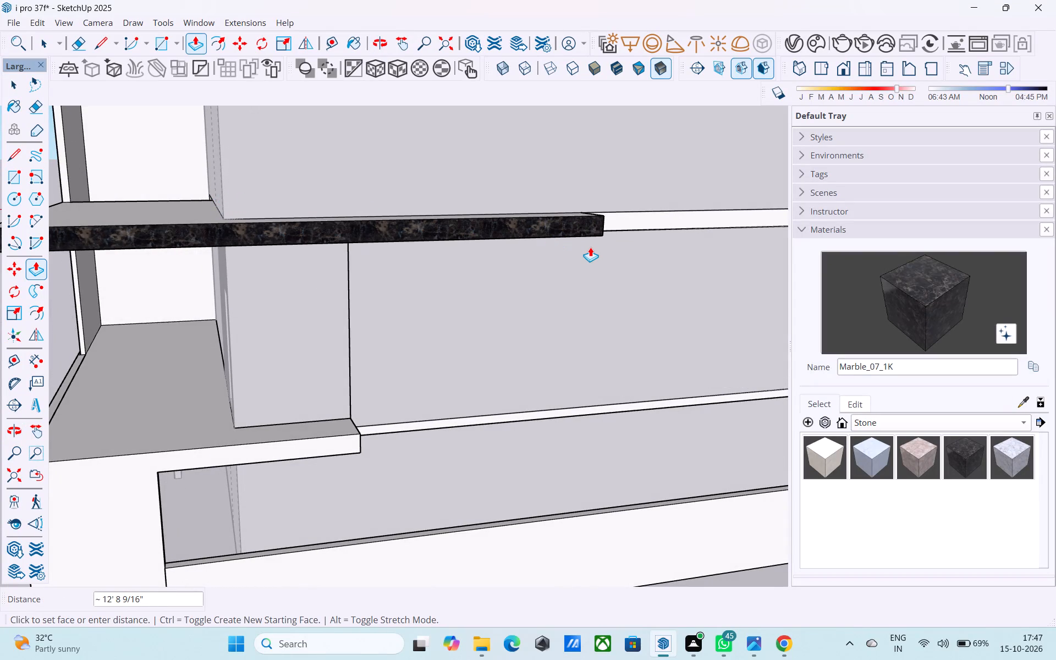
text(10')
key(Return)
Extend the end face of the floor slab directly below by the same 10' along the side wall.
middle_drag(540, 386, 488, 372)
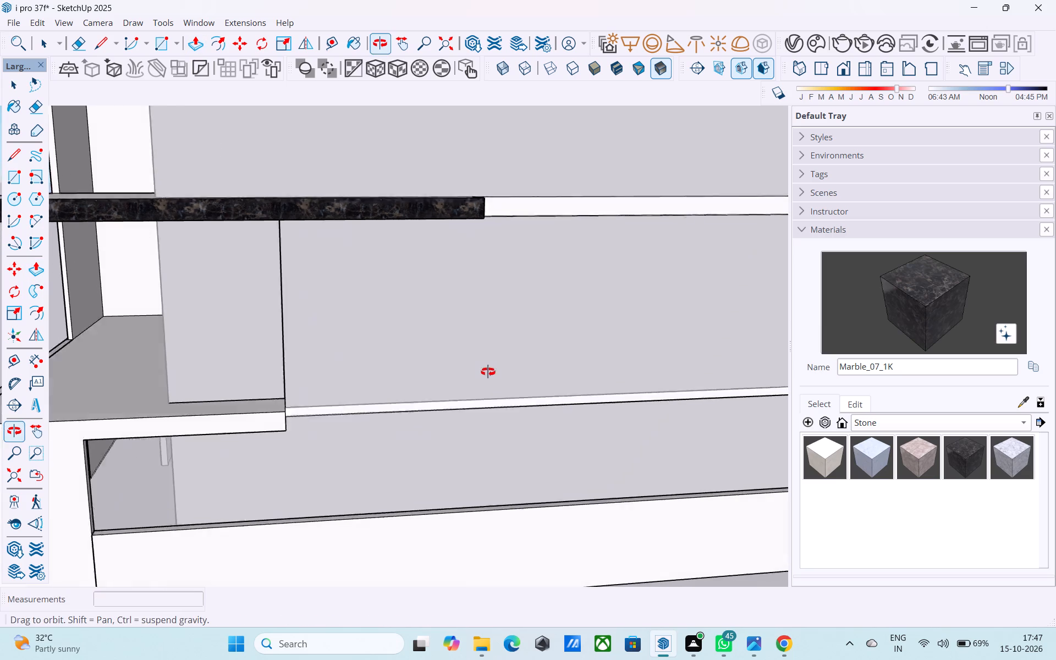
middle_drag(488, 372, 448, 362)
scroll(184, 358, up, 4)
double_click(169, 384)
scroll(243, 404, down, 7)
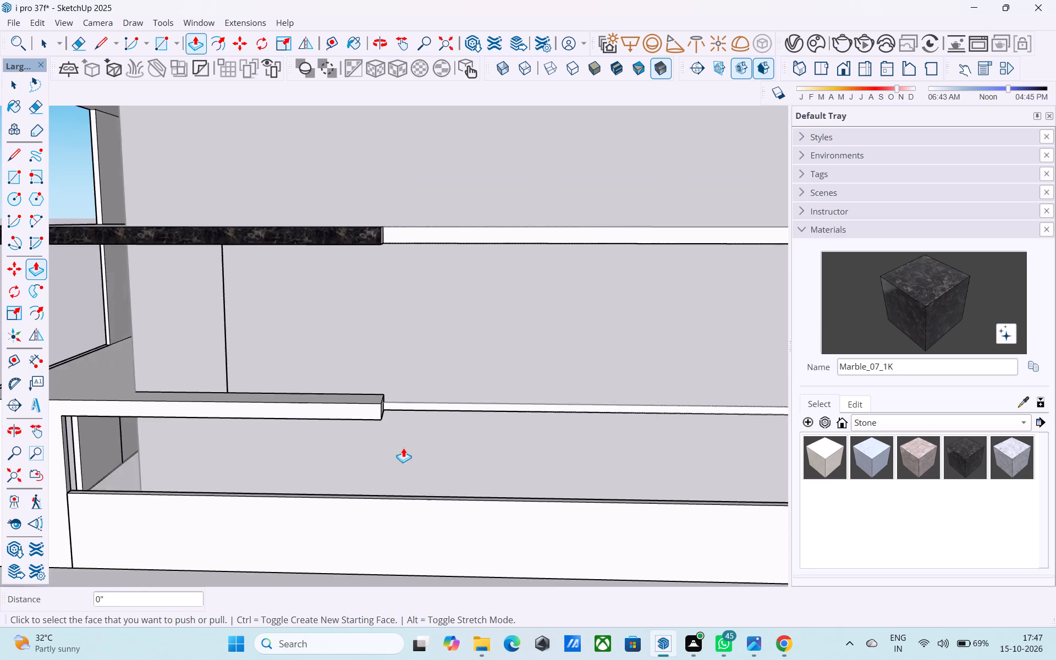
scroll(403, 448, down, 3)
shift+middle_drag(396, 437, 427, 406)
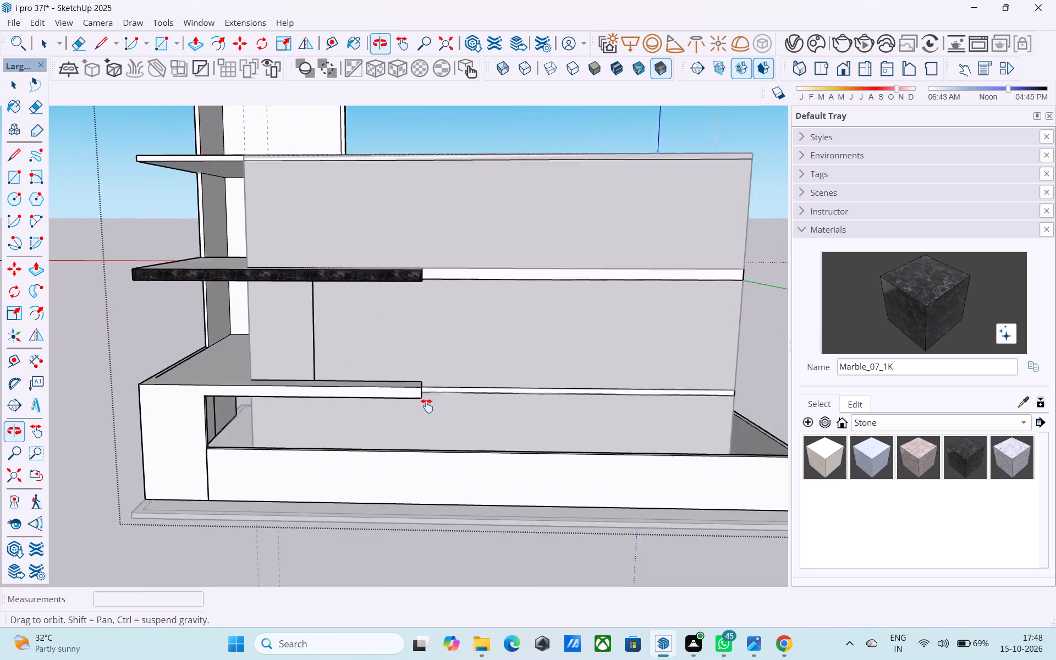
shift+middle_drag(427, 406, 383, 350)
middle_drag(354, 399, 565, 446)
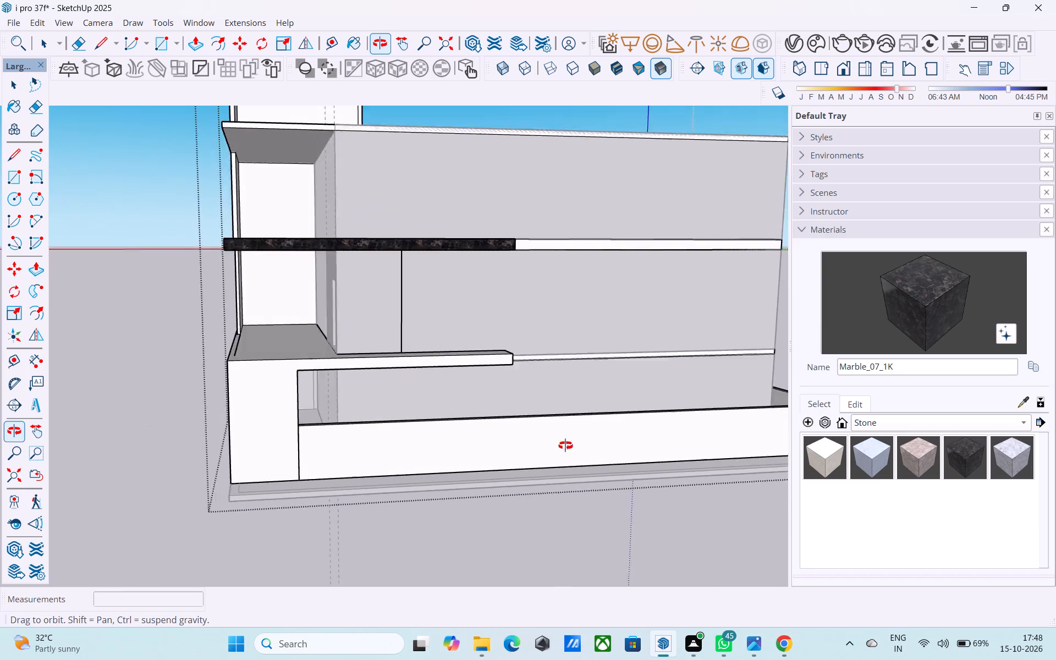
middle_drag(565, 446, 663, 446)
key(space)
Copy the middle-floor wall's vertical corner edge 6' along the side wall and divide the distance into 20 equal spaces.
scroll(546, 331, up, 7)
scroll(514, 334, down, 3)
middle_drag(544, 352, 650, 345)
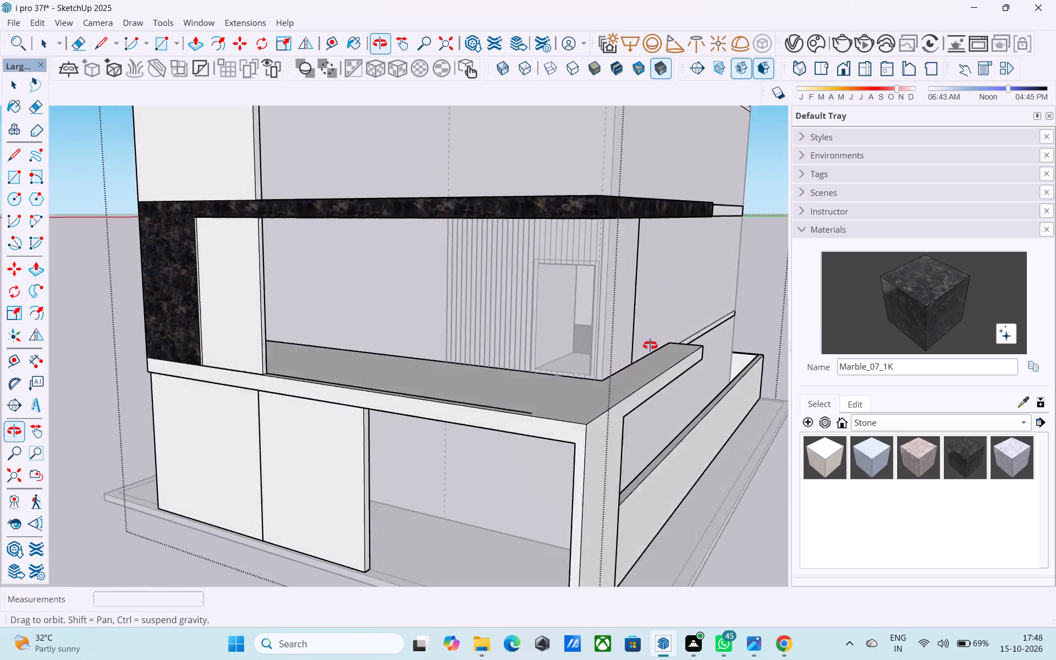
middle_drag(650, 345, 671, 331)
click(607, 142)
click(663, 252)
scroll(661, 252, up, 5)
double_click(651, 248)
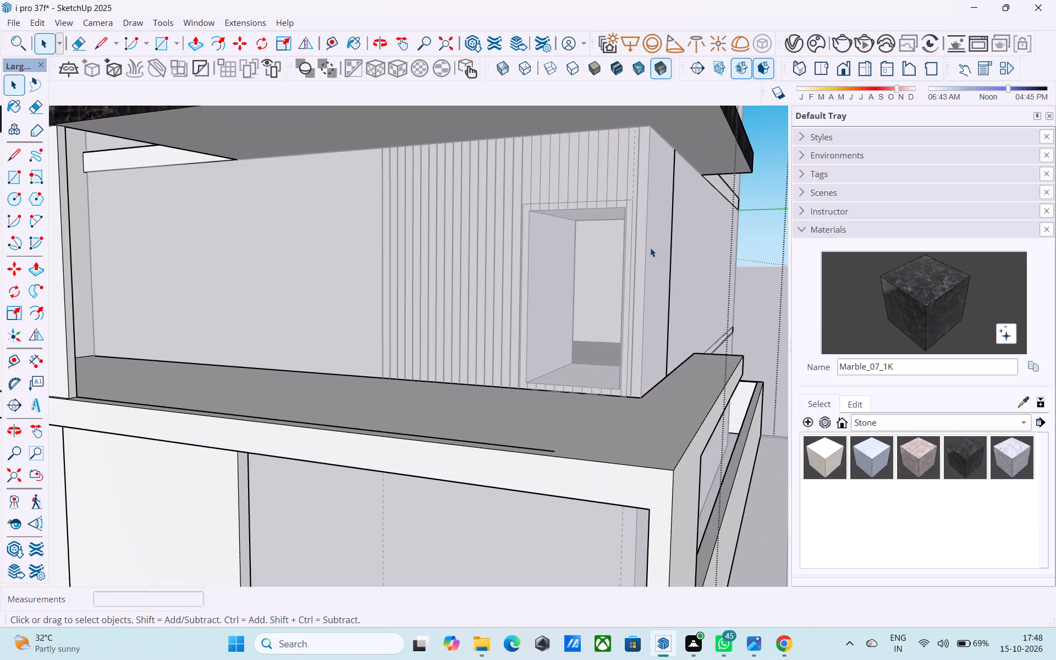
middle_drag(649, 248, 563, 279)
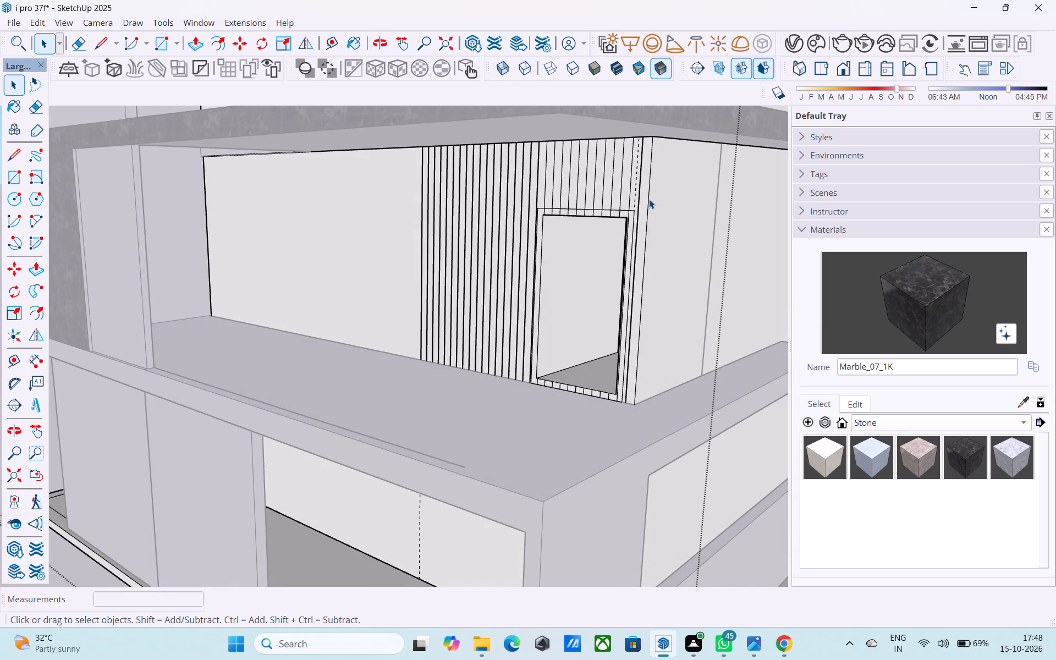
click(649, 199)
middle_drag(679, 221, 558, 257)
double_click(541, 258)
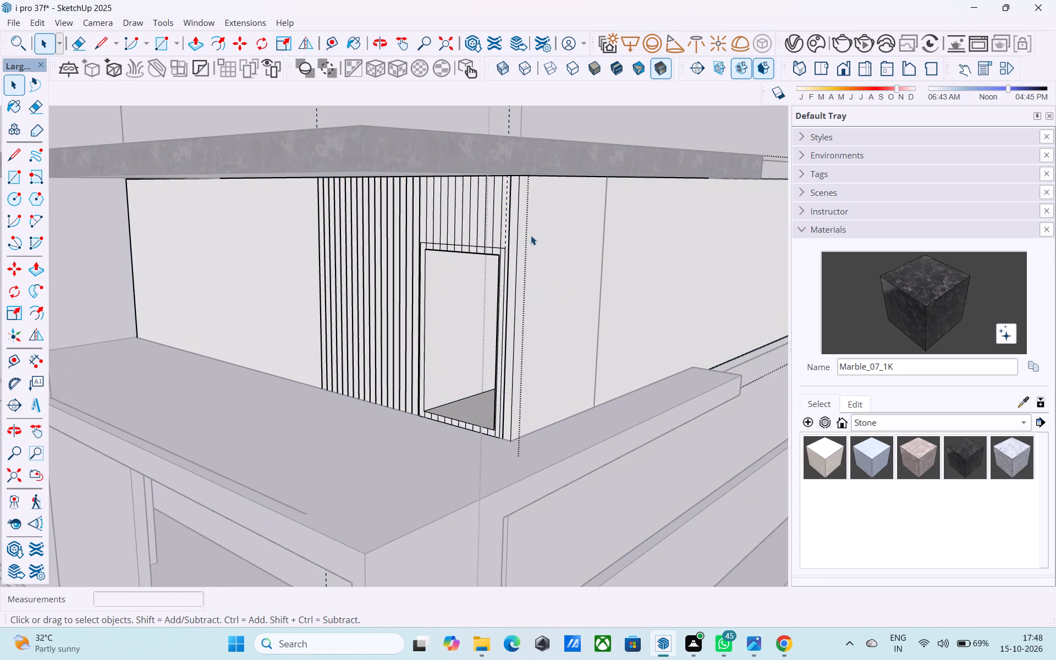
scroll(528, 229, up, 4)
click(514, 201)
key(m)
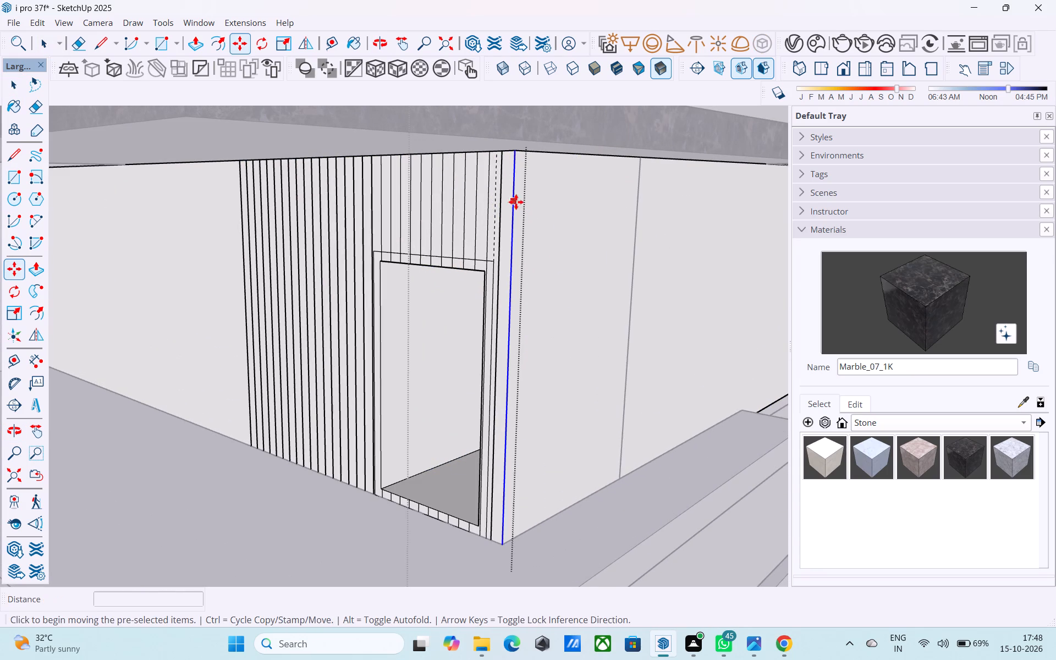
middle_drag(518, 206, 510, 193)
scroll(514, 166, up, 3)
click(518, 145)
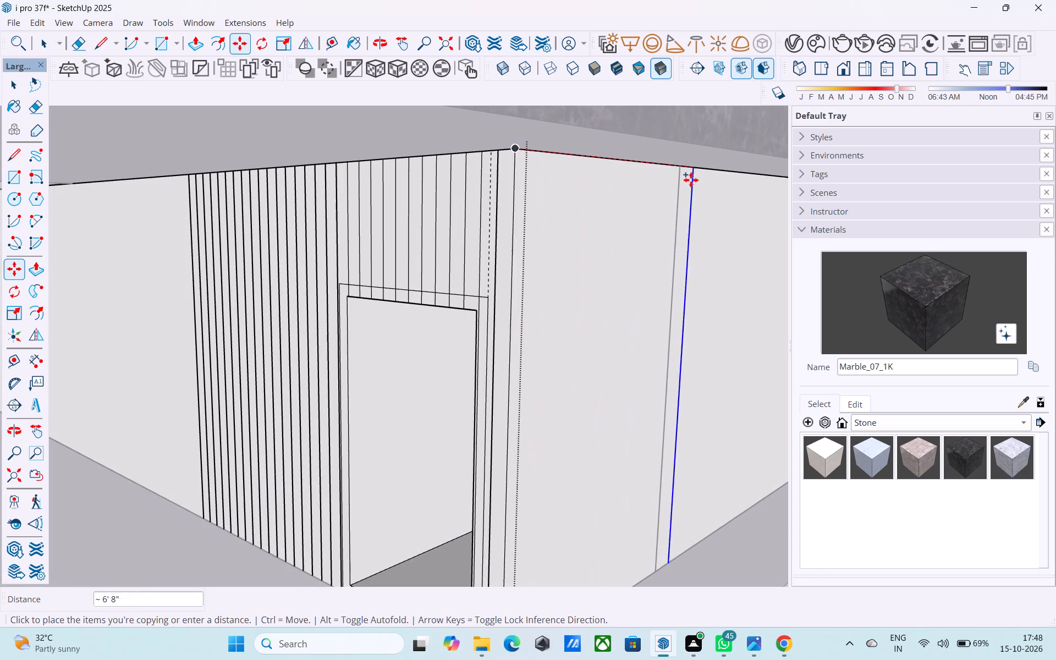
click(683, 167)
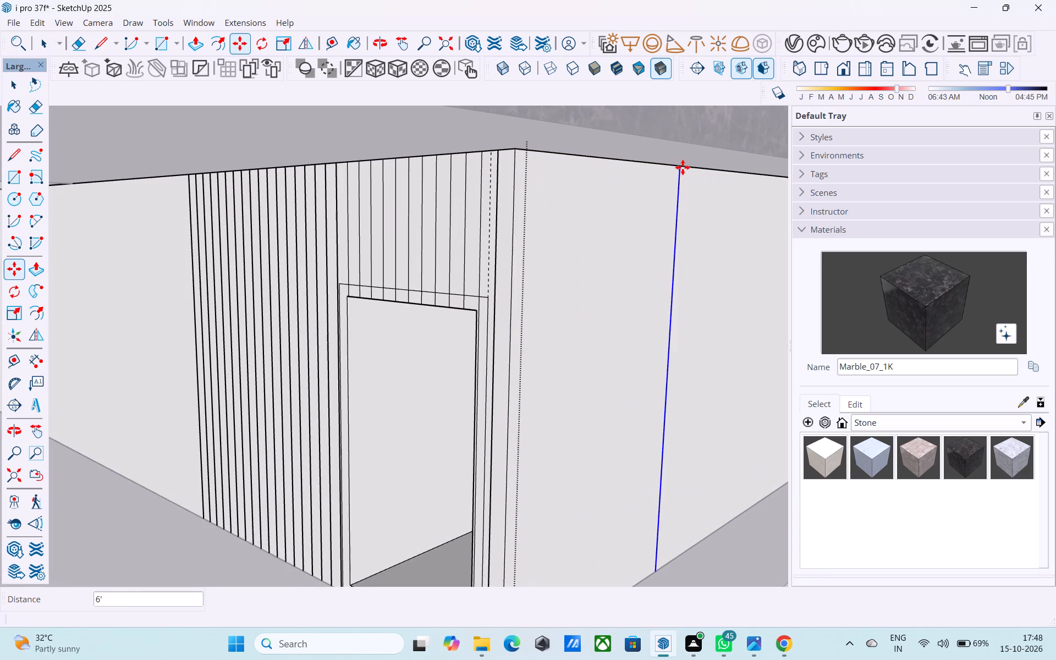
key(slash)
text(20)
key(Return)
key(space)
Erase the short panel-line segments crossing the top band of the door frame.
shift+middle_drag(663, 170, 600, 177)
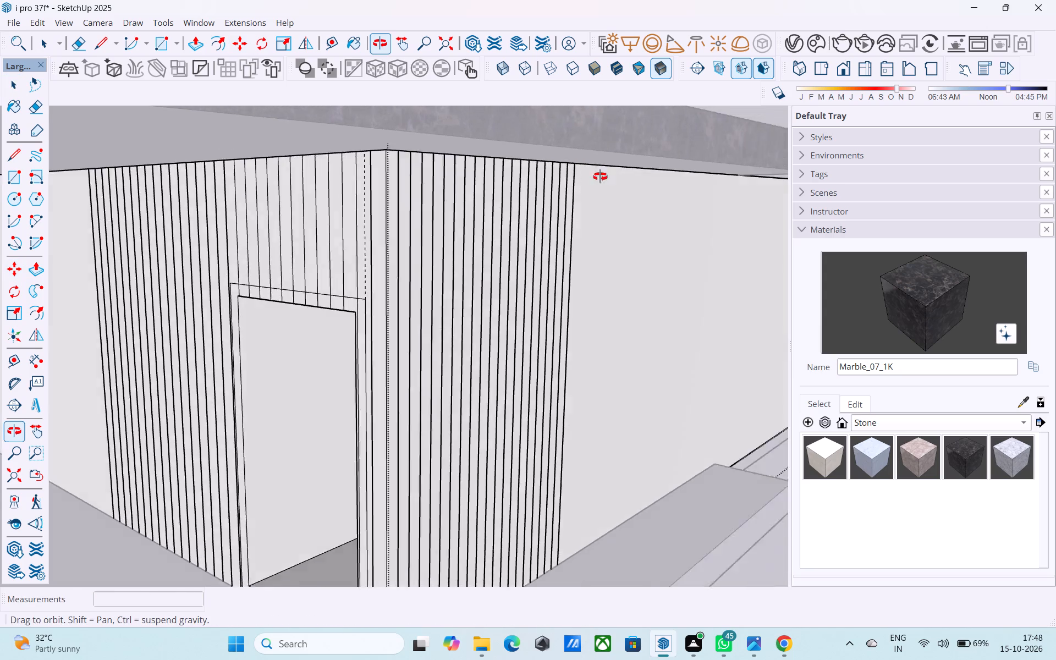
shift+middle_drag(600, 177, 824, 193)
shift+middle_drag(481, 184, 541, 47)
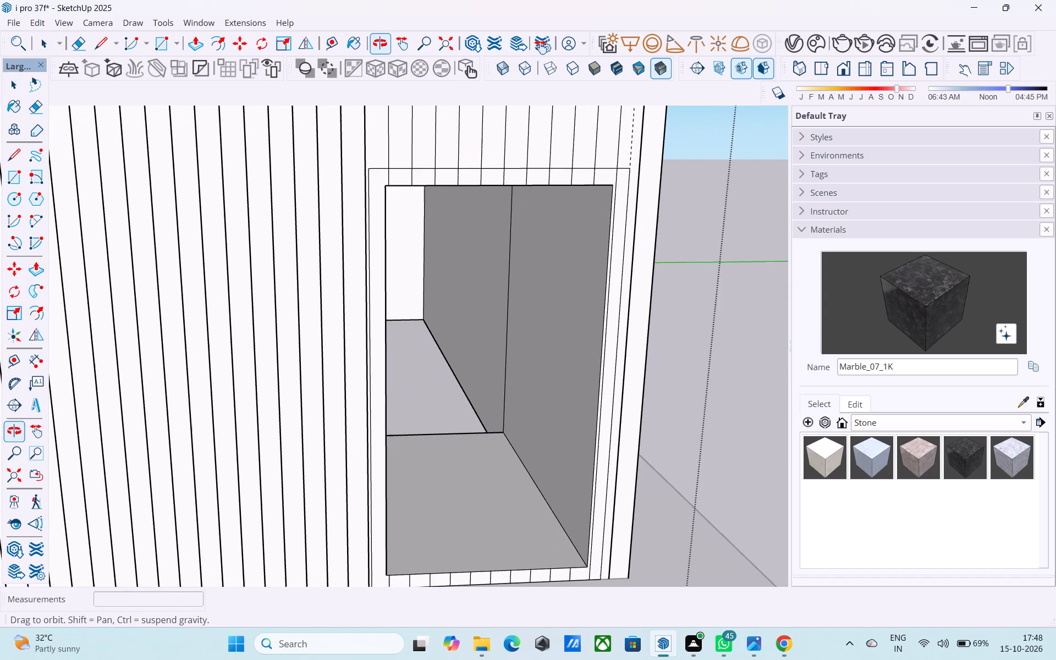
shift+middle_drag(541, 47, 540, 47)
scroll(386, 226, down, 2)
shift+middle_drag(390, 189, 364, 189)
key(e)
scroll(365, 189, up, 3)
drag(359, 183, 518, 185)
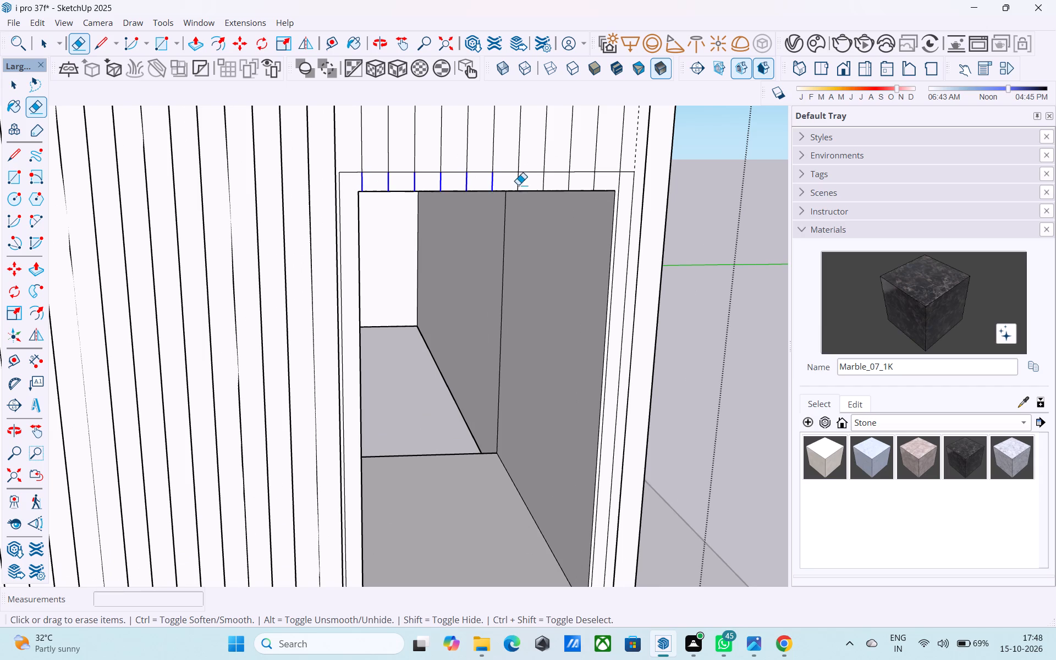
drag(518, 185, 619, 184)
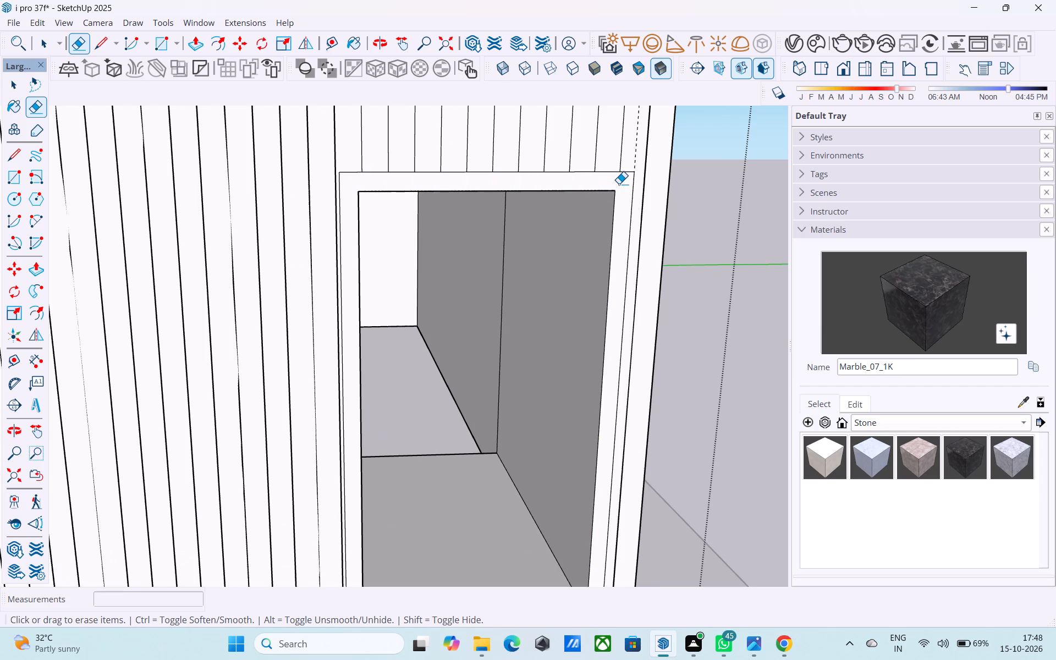
Erase the short panel-line segments crossing the bottom band of the door frame.
scroll(619, 184, down, 2)
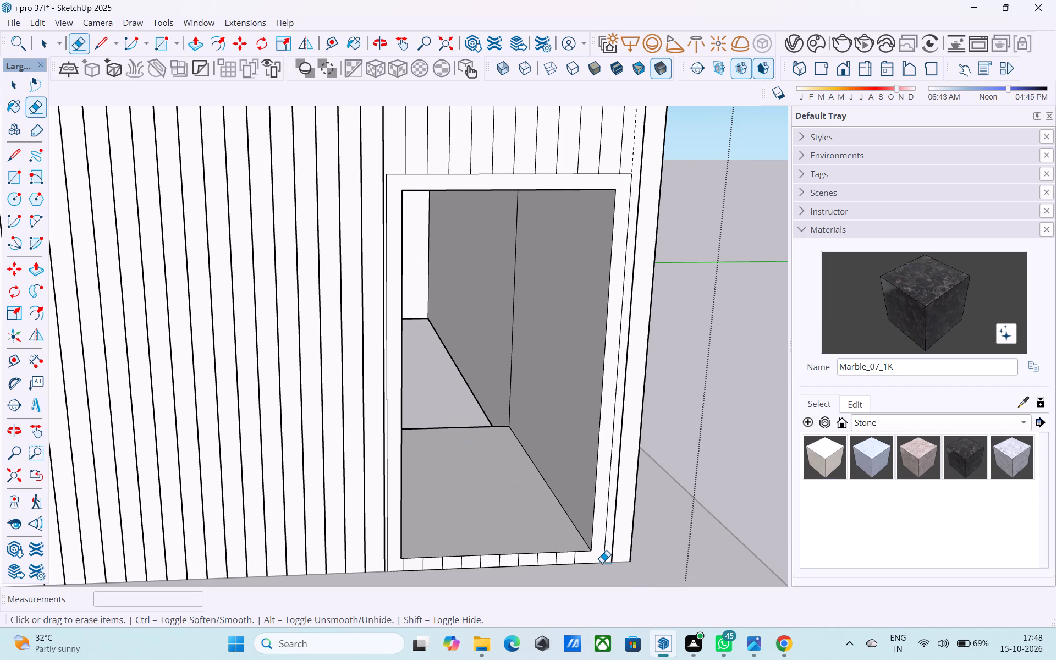
shift+middle_drag(602, 563, 587, 485)
scroll(587, 484, up, 7)
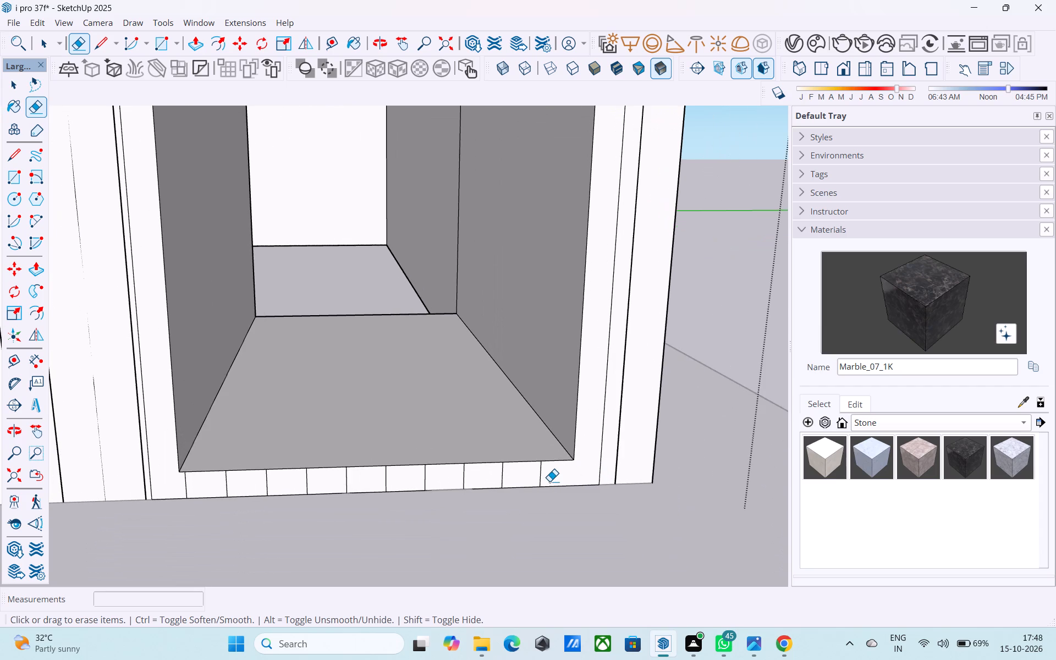
drag(550, 481, 183, 484)
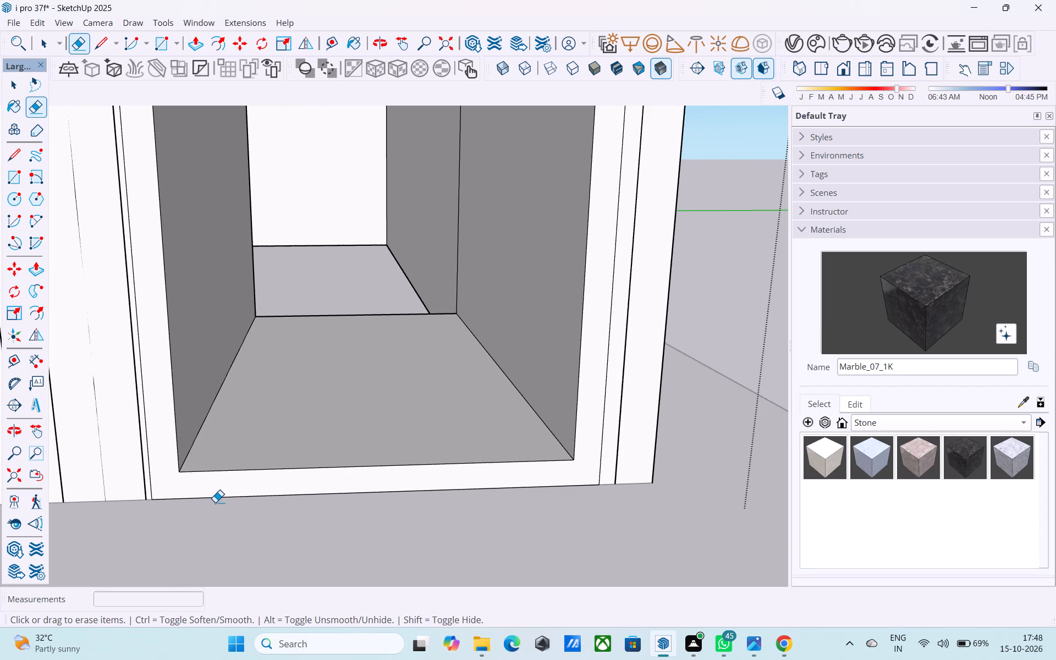
key(space)
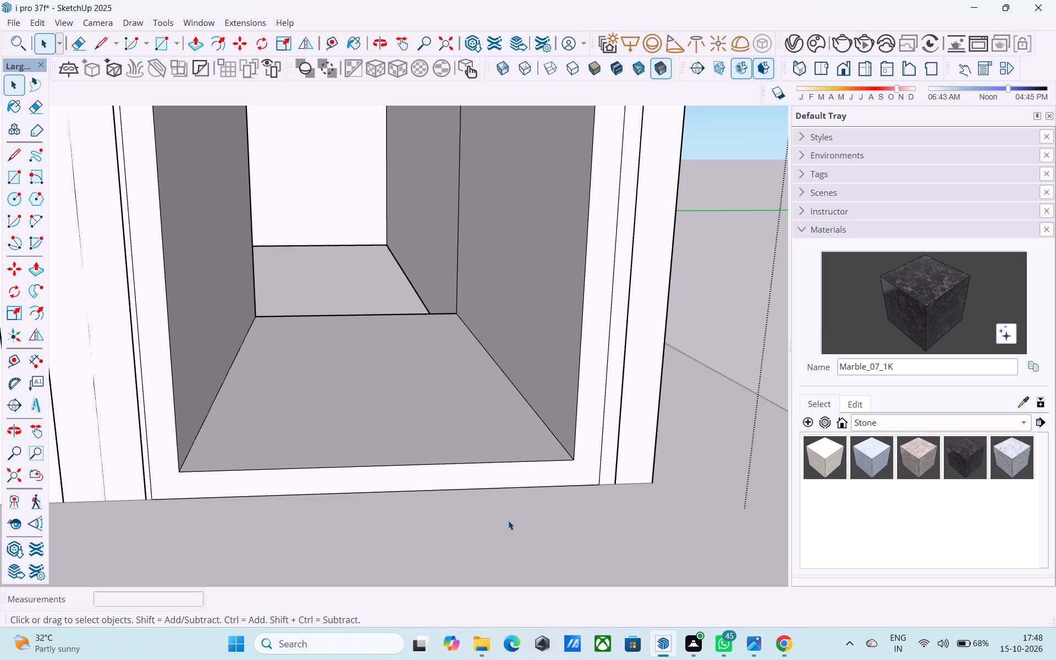
Draw a vertical line down the narrow end strip beside the doorway, from its top edge's midpoint to the wall's bottom edge.
scroll(628, 521, down, 13)
middle_drag(629, 533, 587, 502)
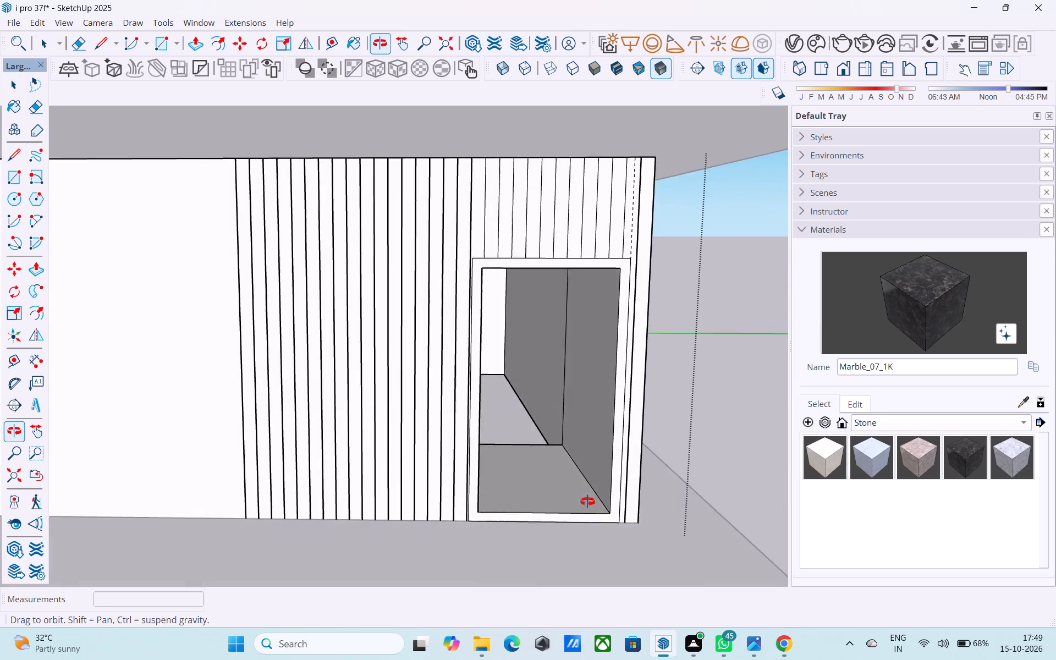
middle_drag(587, 502, 557, 477)
scroll(627, 172, up, 4)
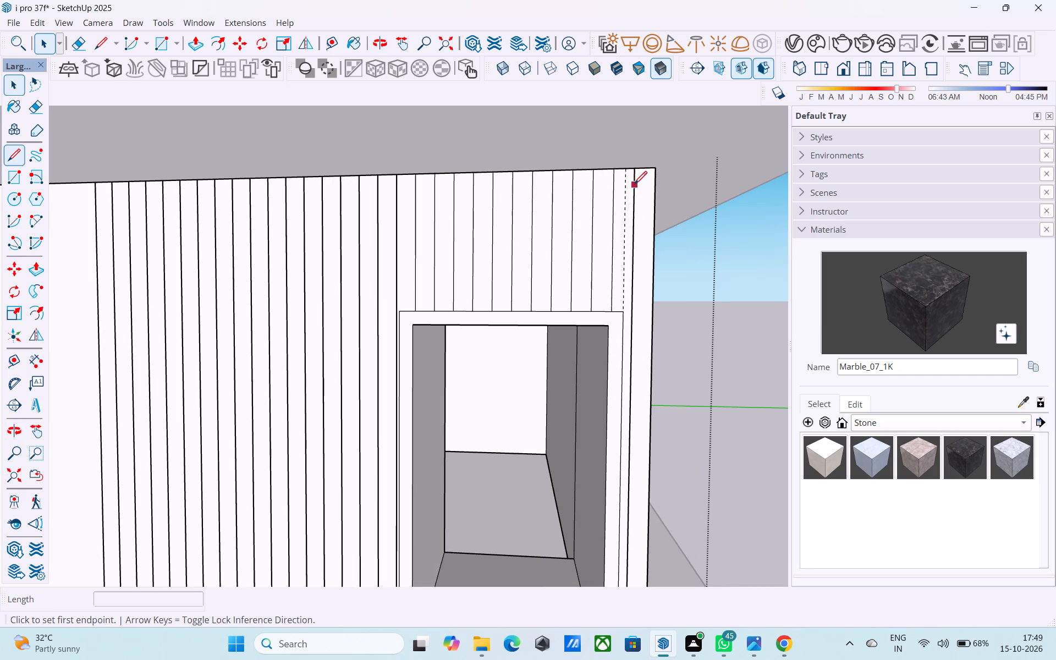
key(l)
scroll(663, 163, up, 3)
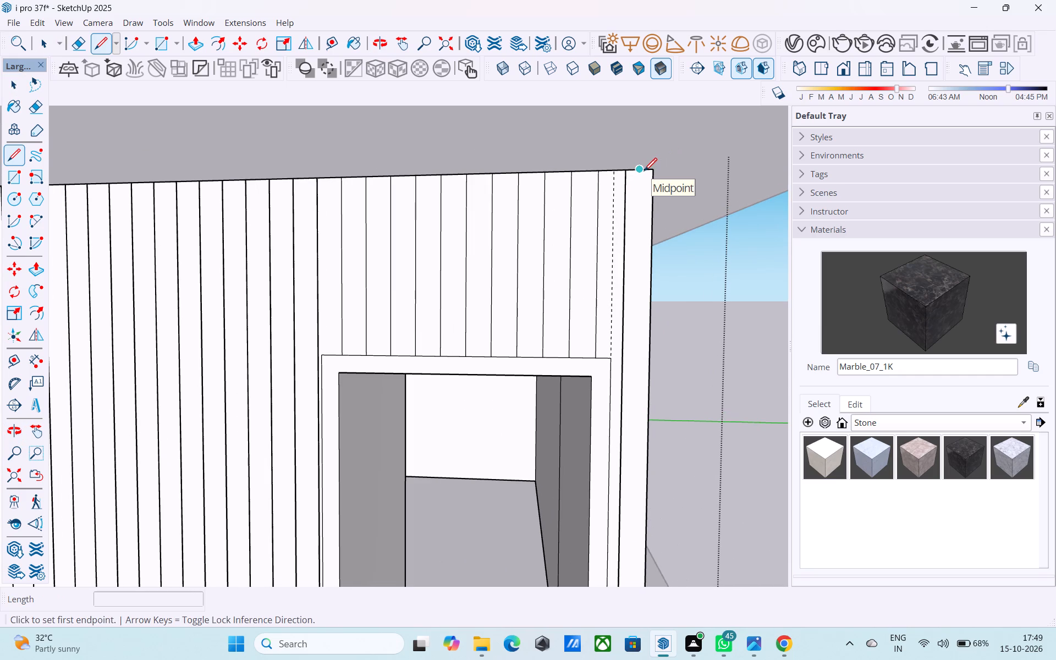
click(644, 172)
shift+middle_drag(678, 364, 632, 115)
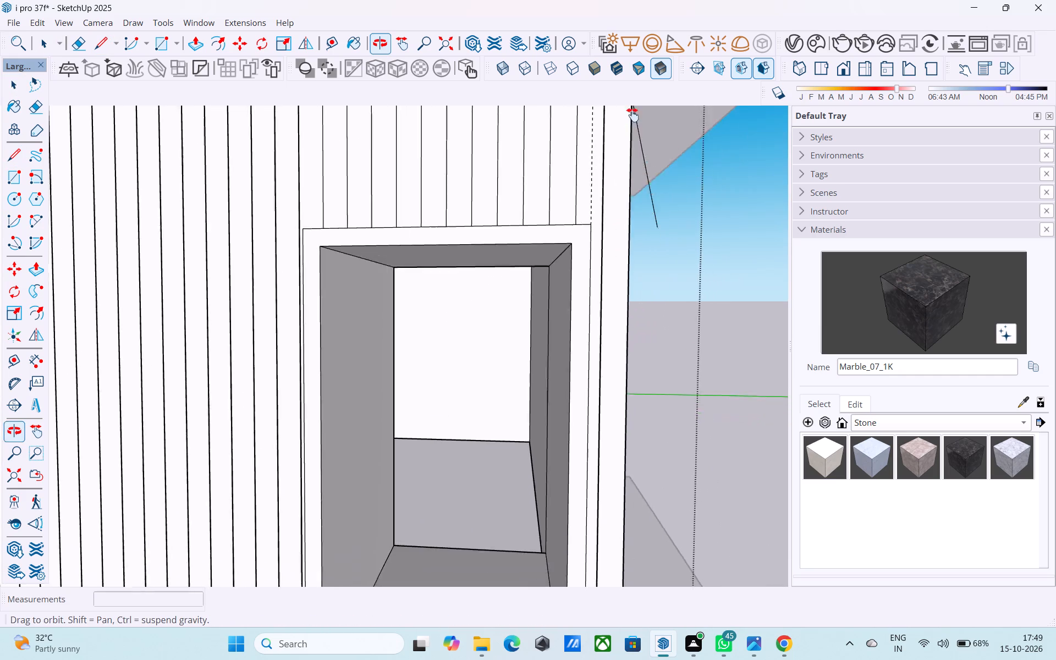
shift+middle_drag(632, 115, 619, 79)
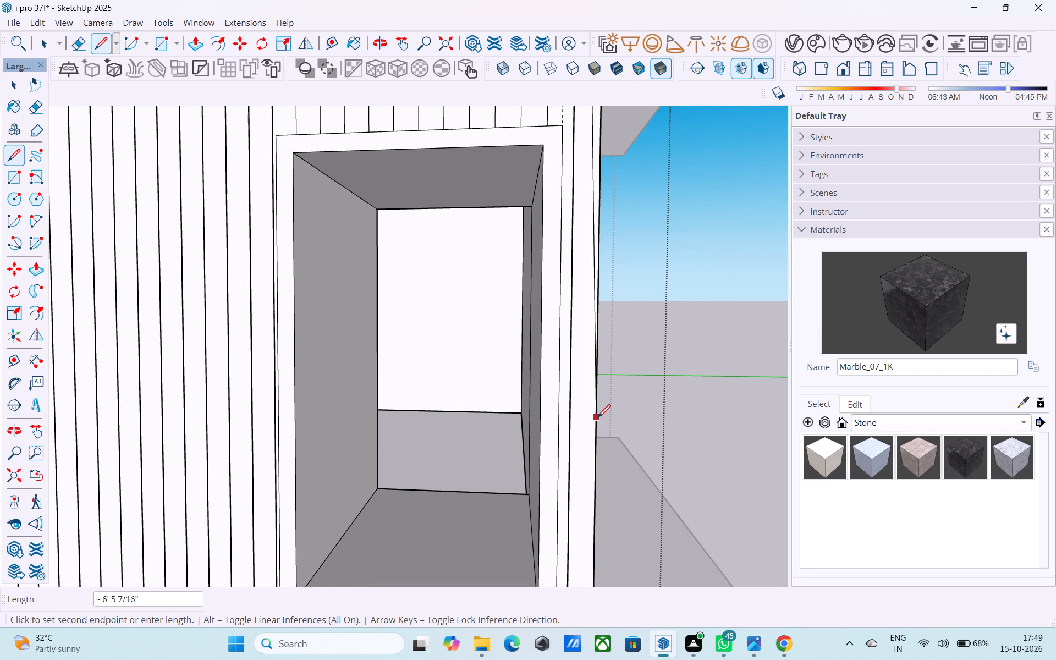
middle_drag(634, 493, 634, 475)
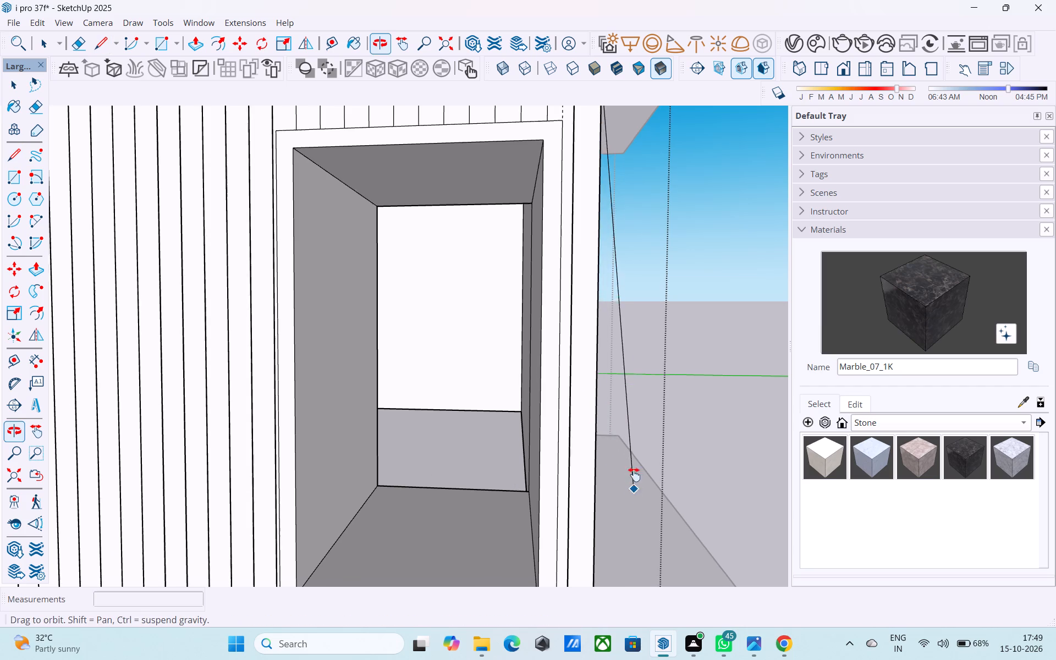
middle_drag(634, 475, 653, 347)
click(613, 382)
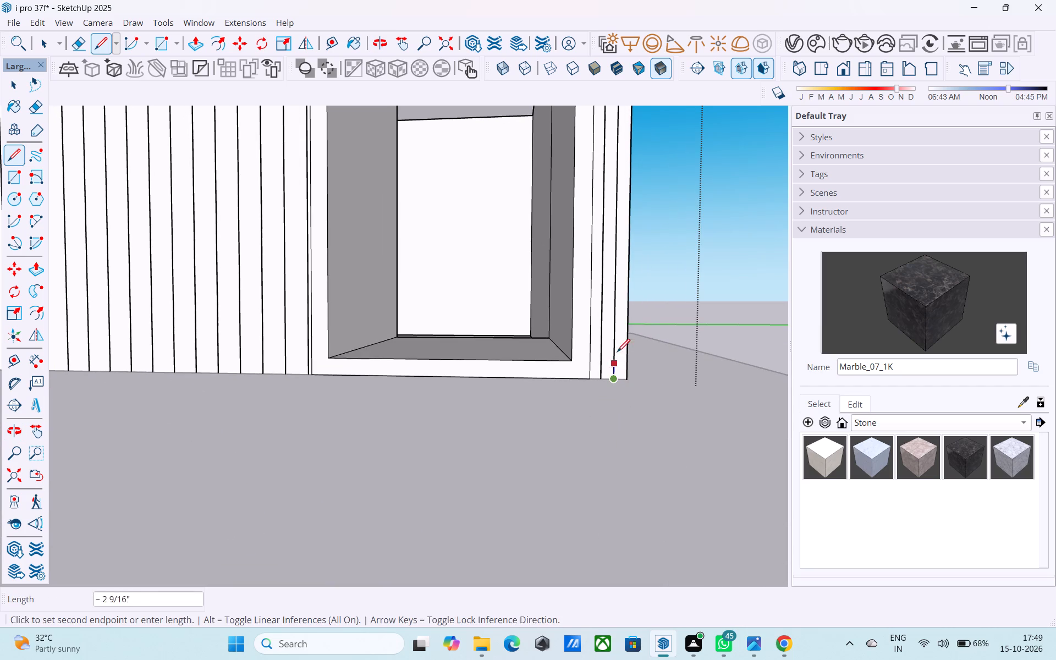
middle_drag(615, 326, 627, 537)
shift+middle_drag(626, 293, 618, 411)
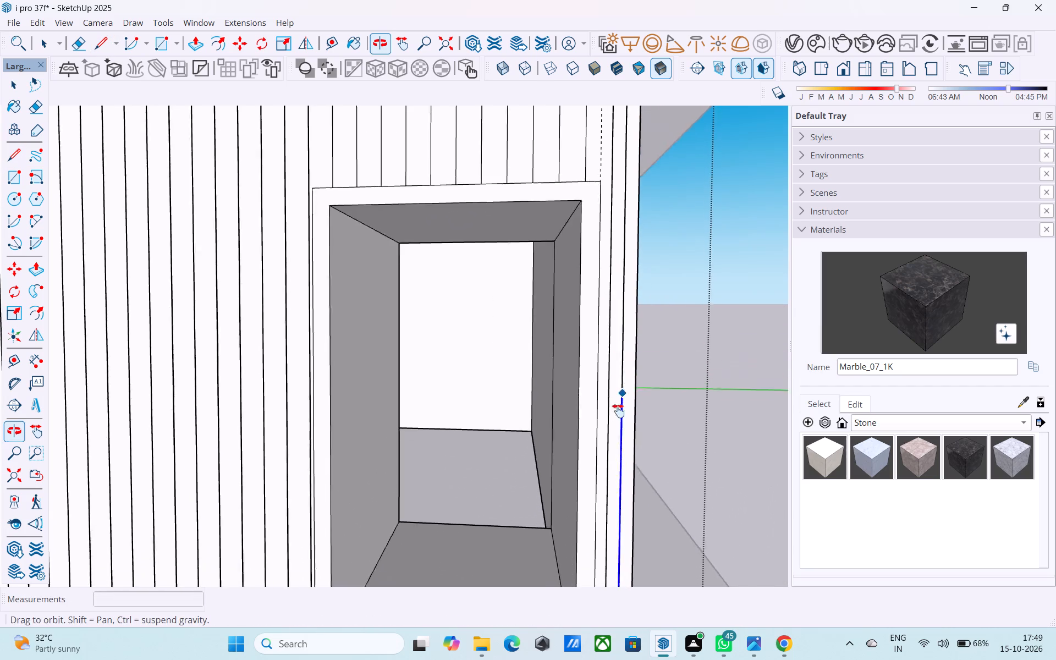
shift+middle_drag(618, 411, 626, 492)
key(space)
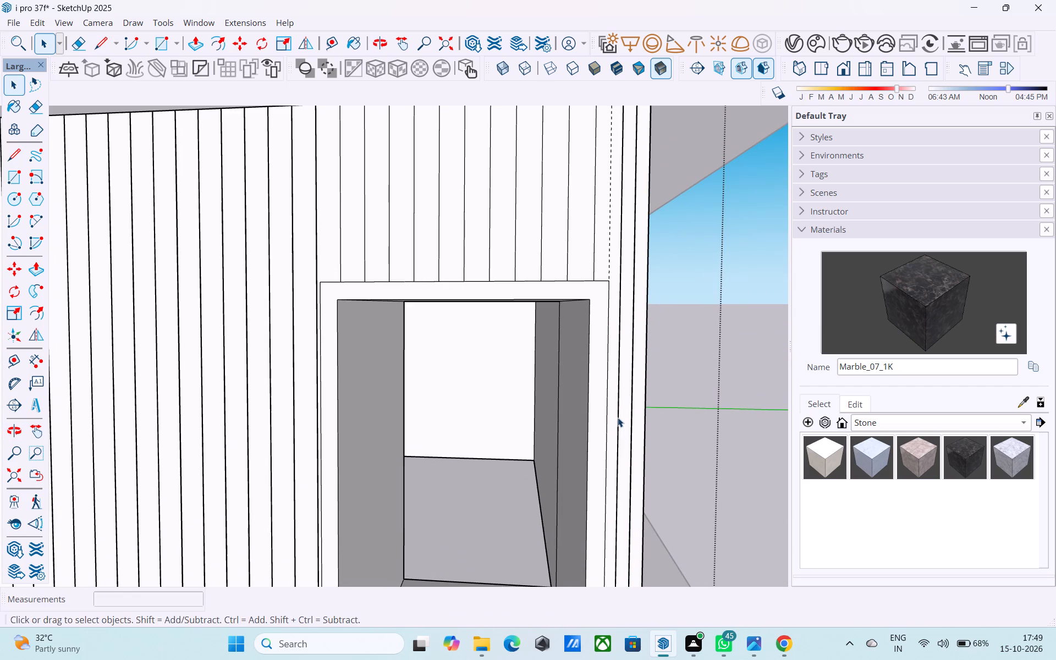
Erase the dashed vertical guide above the door frame's corner nearest the building corner.
key(e)
scroll(618, 342, up, 5)
drag(605, 242, 597, 242)
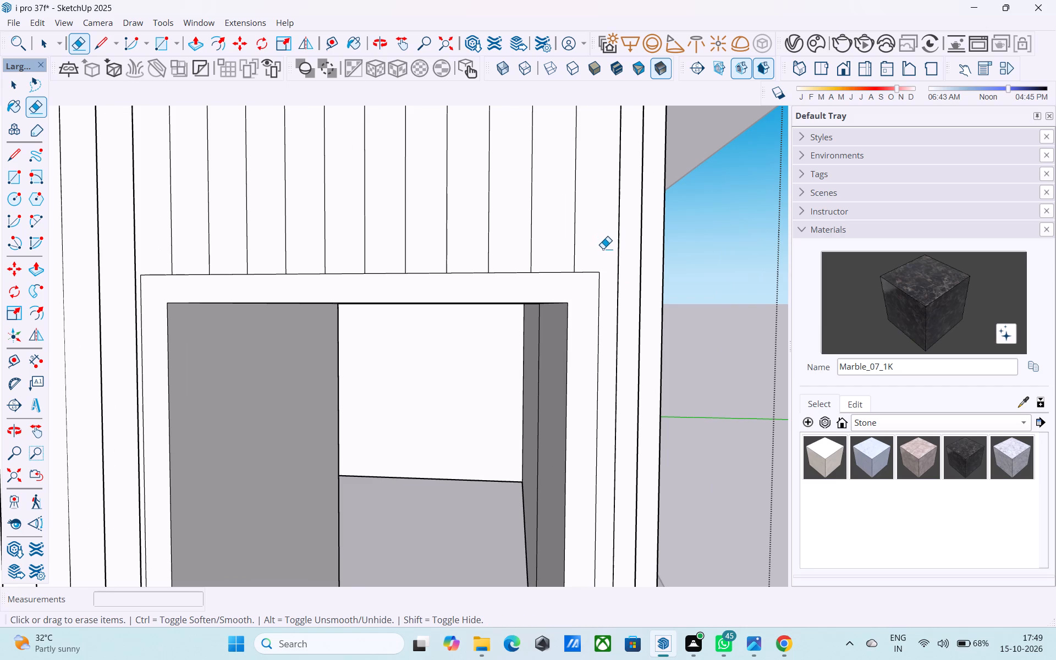
key(space)
Draw a vertical line from the door frame's upper corner nearest the building corner to the wall's top edge.
scroll(608, 257, down, 4)
middle_drag(608, 258, 597, 380)
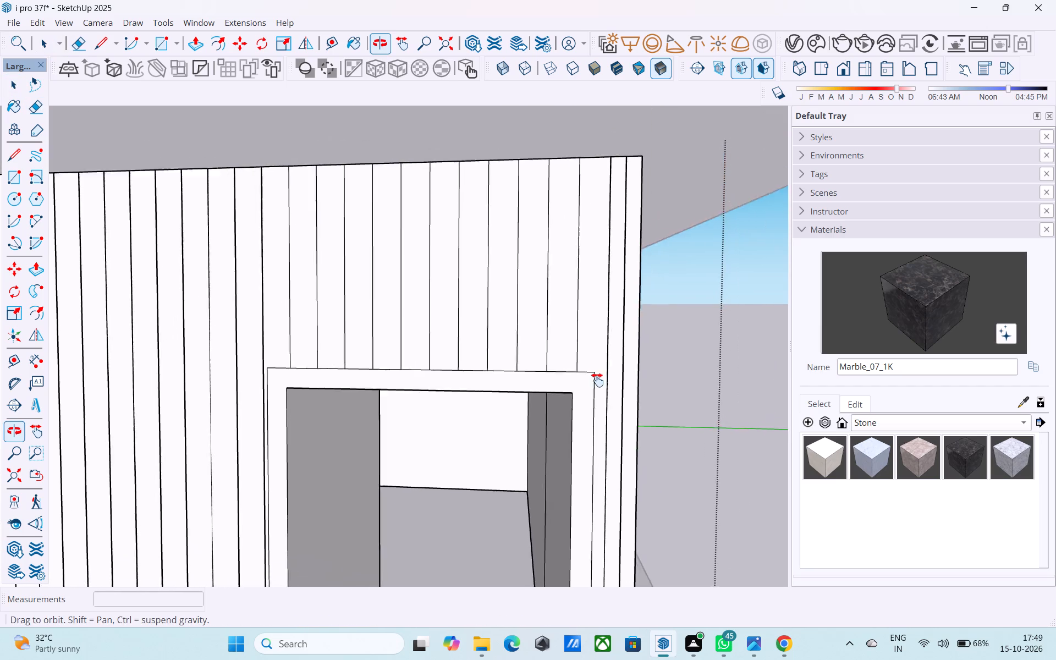
middle_drag(597, 380, 590, 404)
key(l)
click(584, 409)
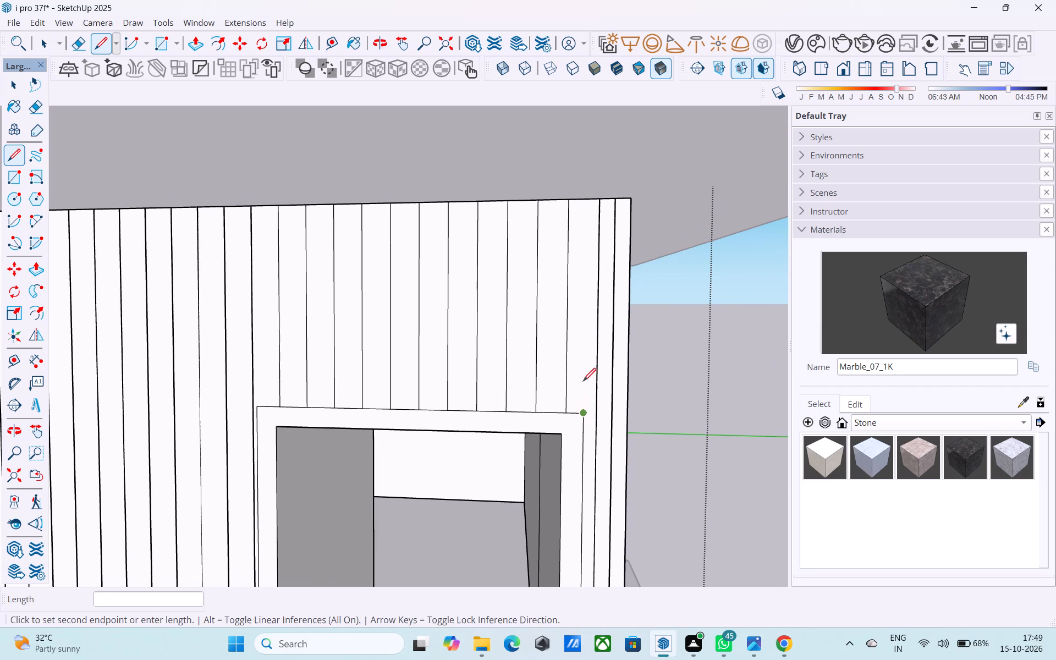
click(587, 204)
key(space)
Examine the panelled doorway wall around the corner, selecting its face to check how the panel lines divide it.
middle_drag(591, 251, 402, 288)
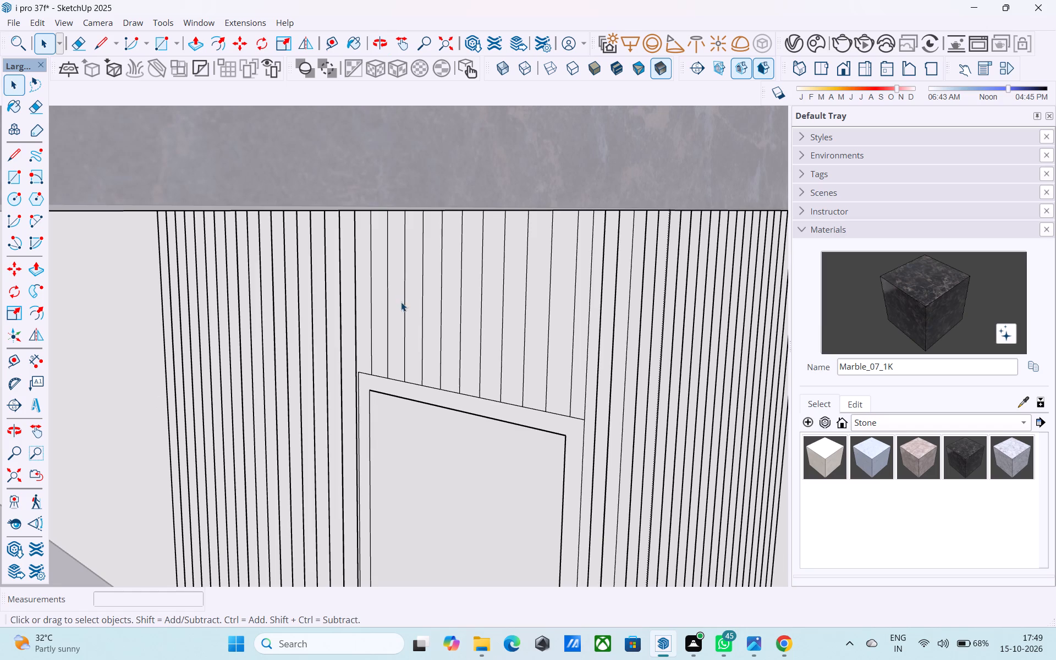
shift+middle_drag(401, 302, 392, 232)
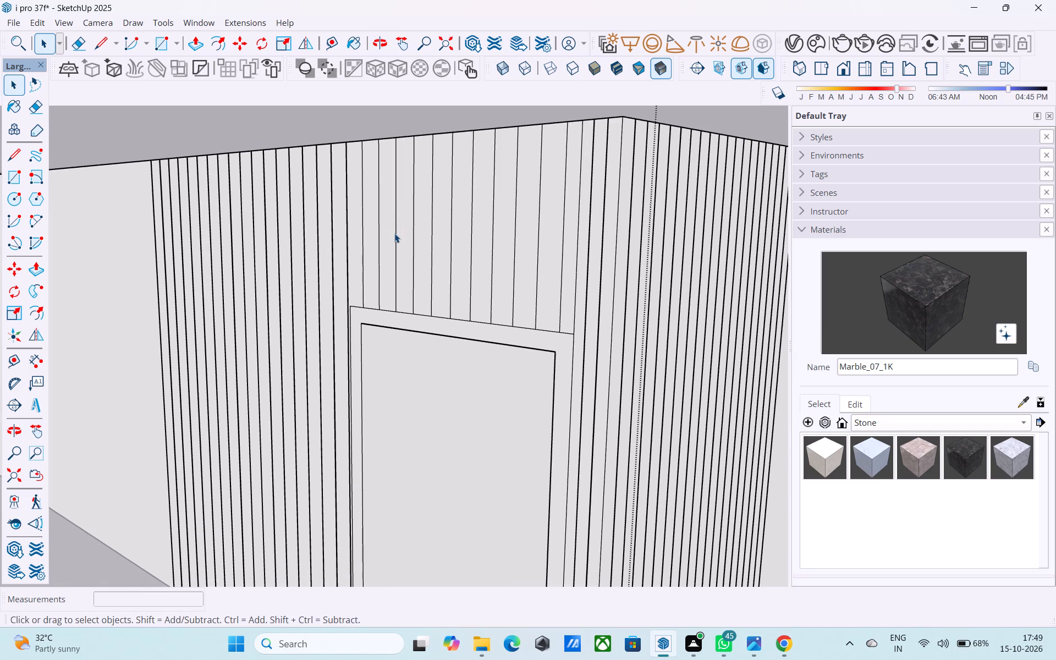
middle_drag(395, 231, 472, 227)
middle_drag(233, 260, 335, 274)
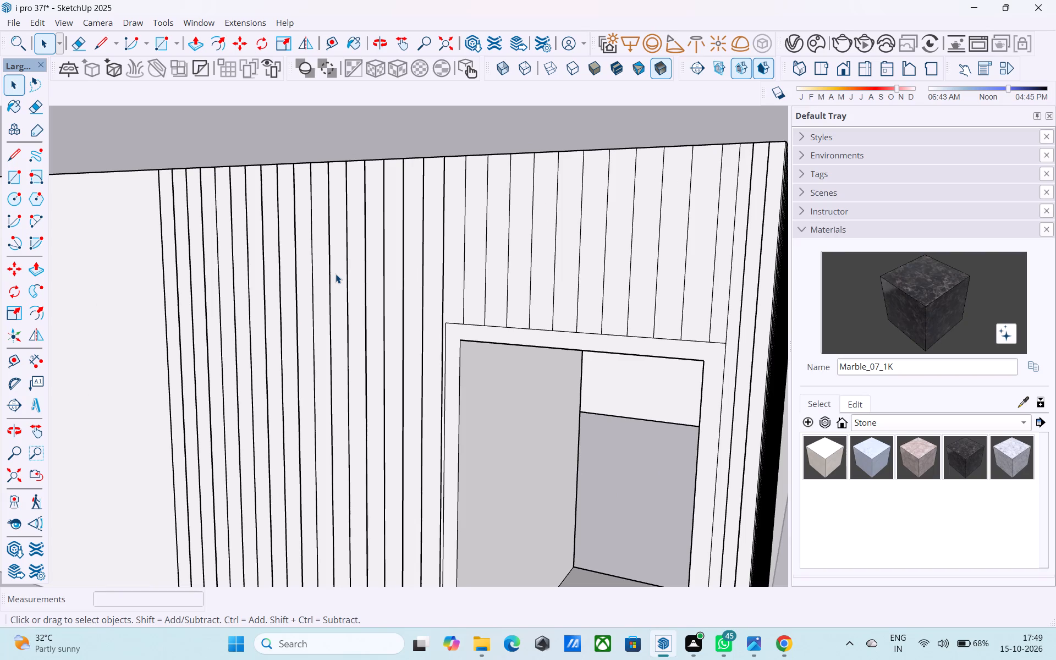
middle_drag(271, 291, 286, 279)
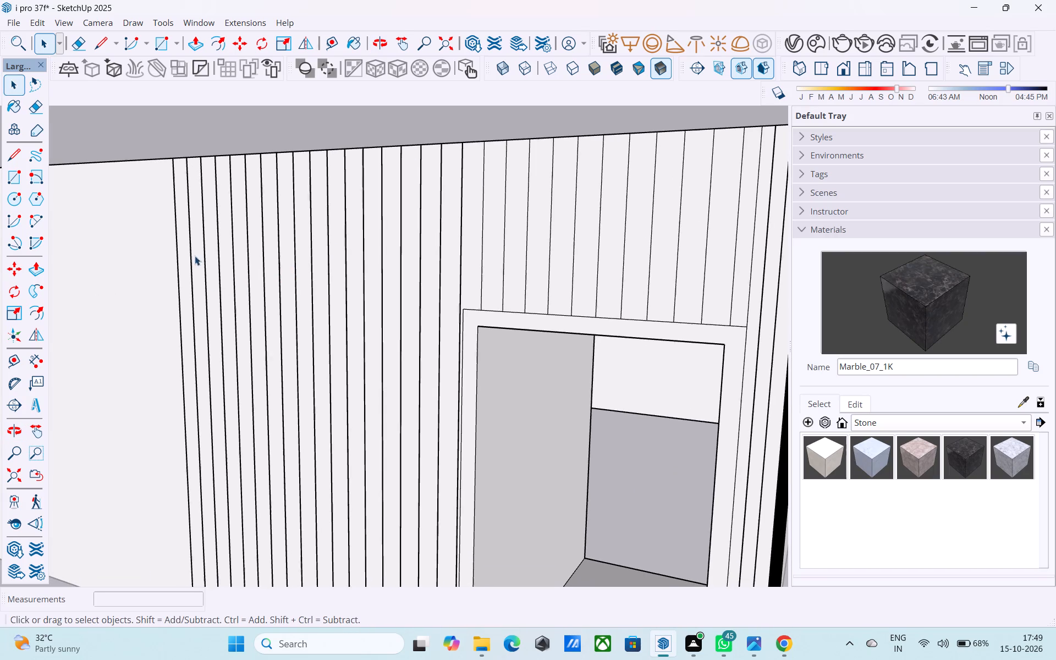
middle_drag(194, 255, 358, 220)
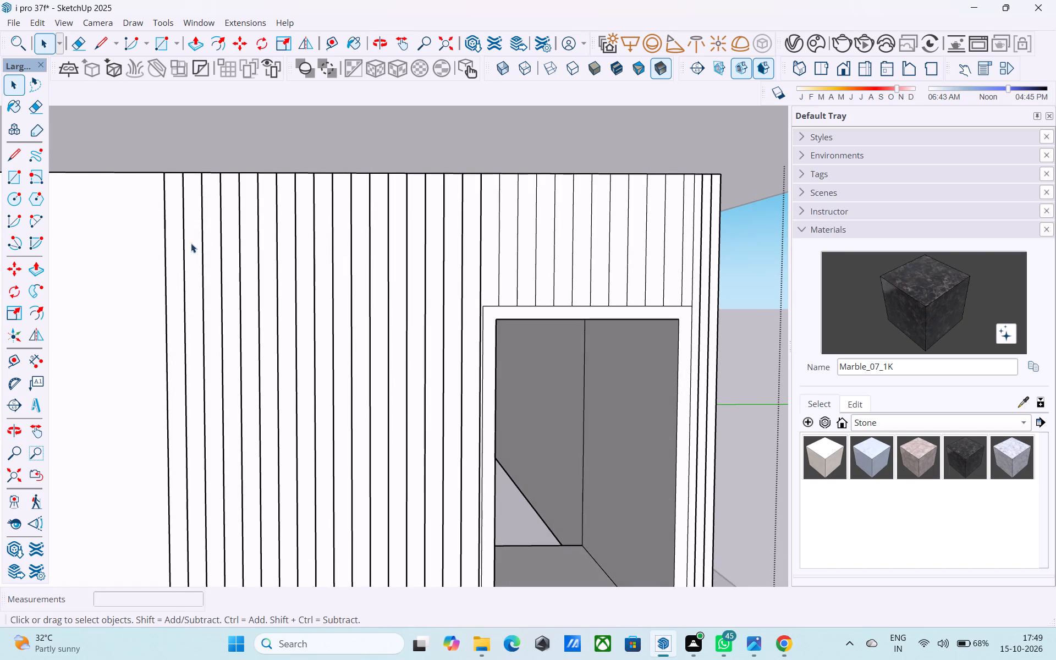
middle_drag(166, 249, 206, 246)
click(206, 246)
click(210, 249)
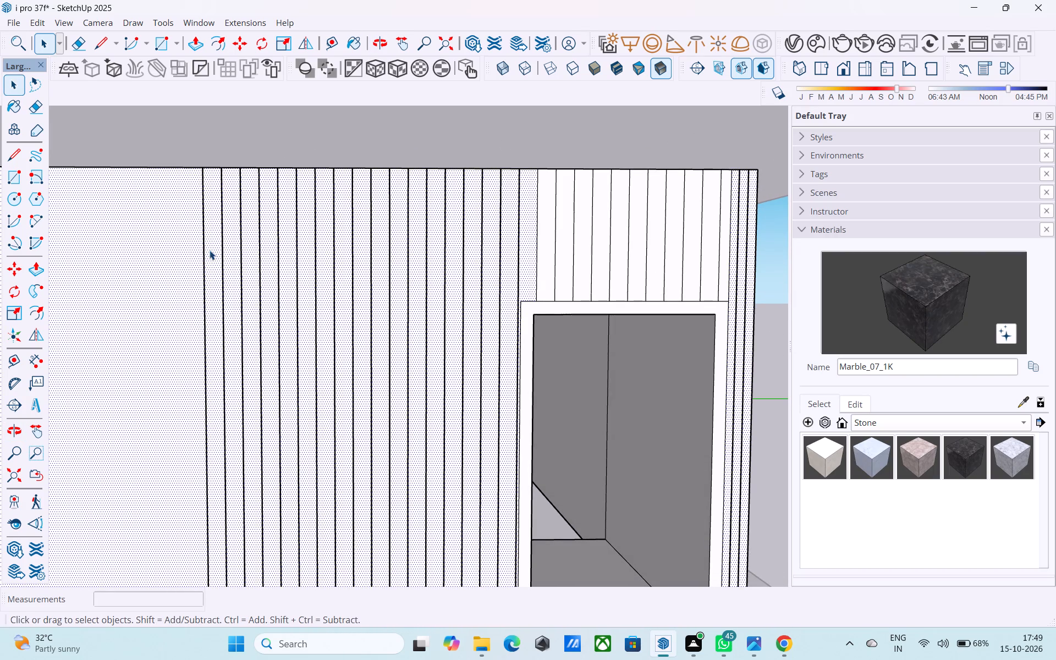
scroll(213, 251, down, 3)
middle_drag(224, 254, 271, 216)
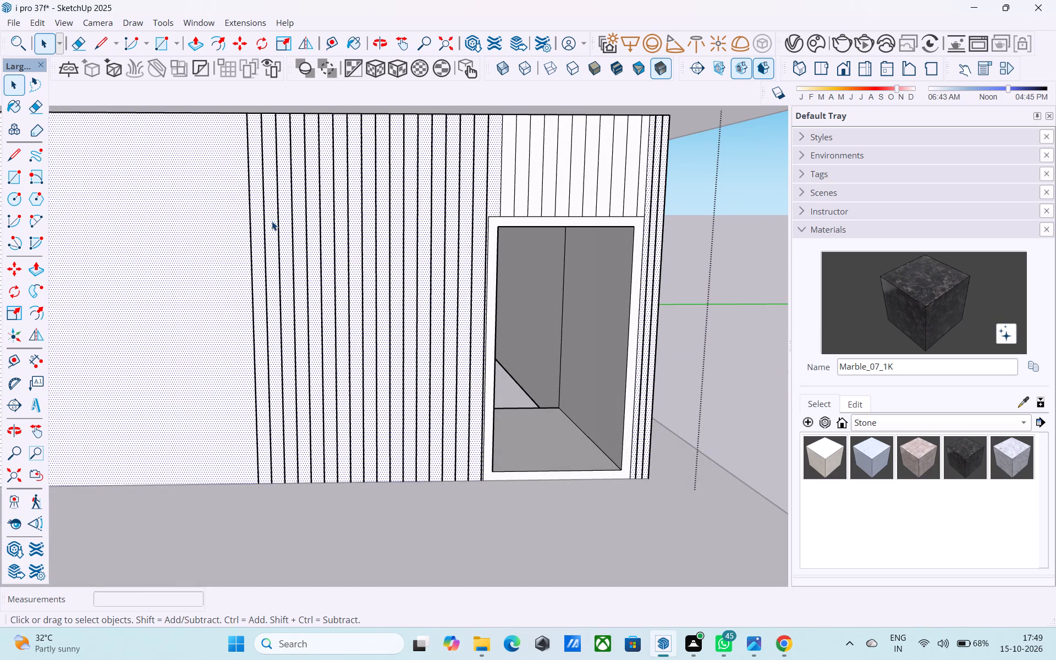
middle_drag(269, 229, 431, 159)
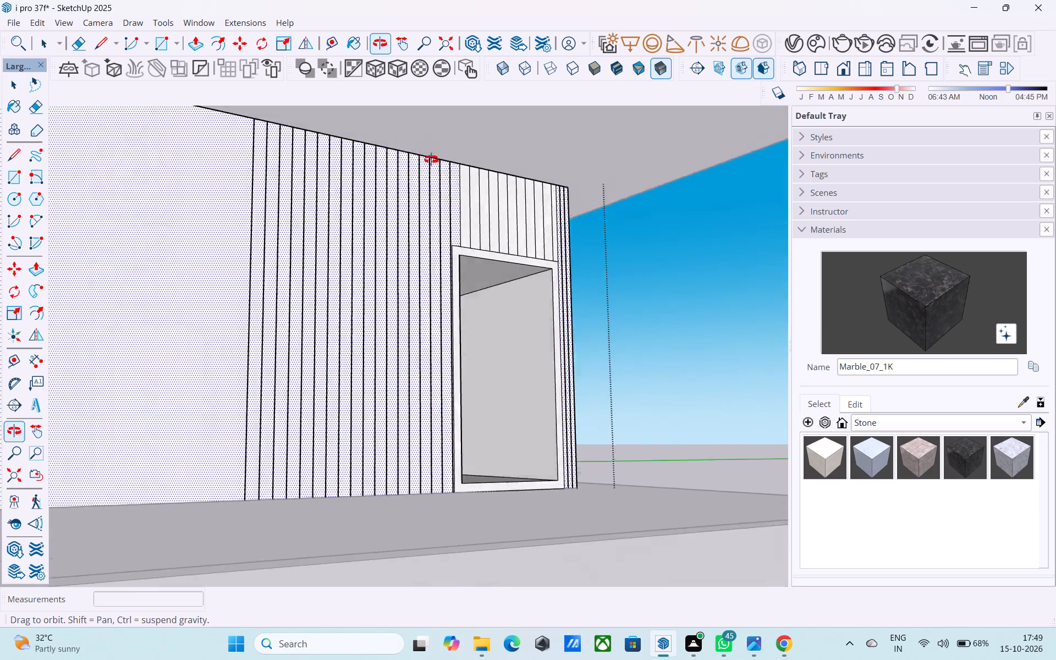
middle_drag(431, 159, 153, 219)
middle_drag(331, 275, 167, 250)
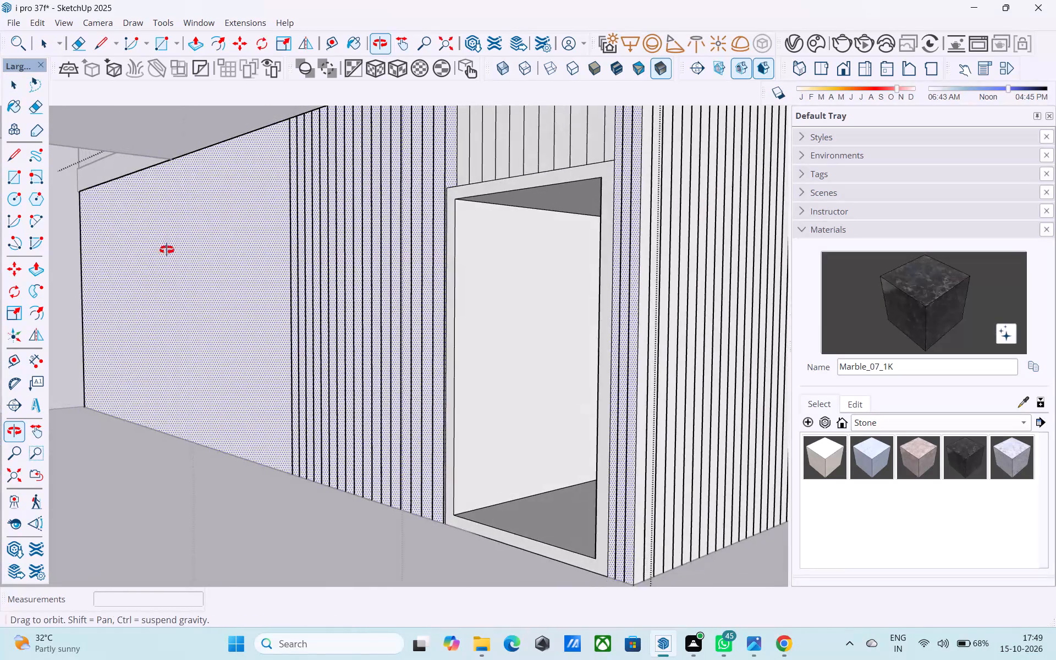
middle_drag(167, 250, 168, 250)
scroll(353, 255, down, 3)
middle_drag(367, 260, 431, 283)
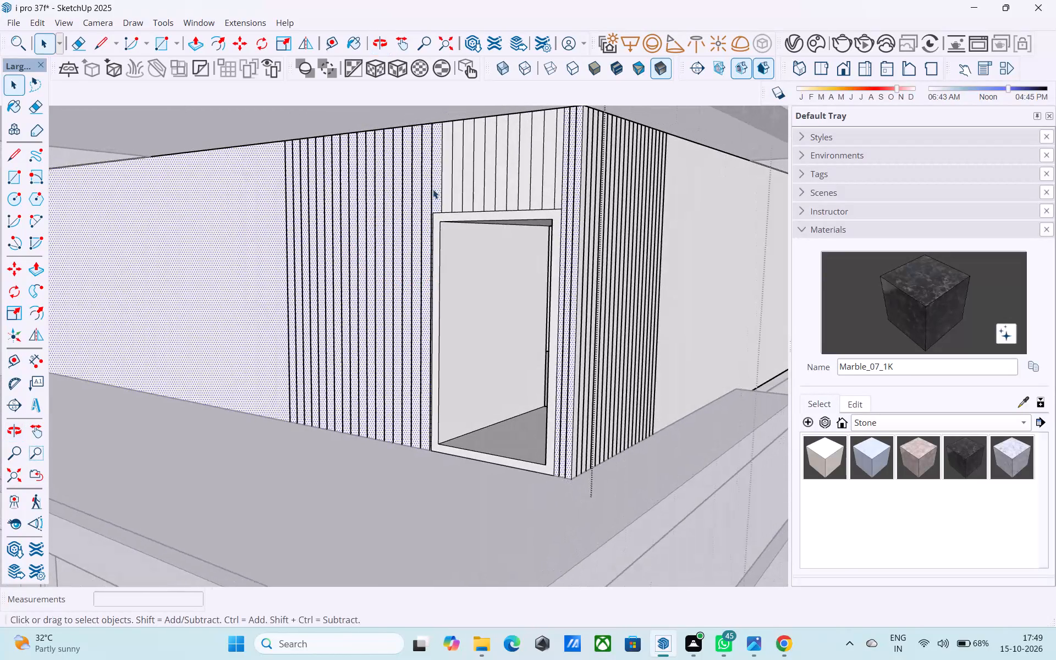
middle_drag(432, 189, 448, 206)
Draw a line along the wall's bottom edge from the door frame's lower outer corner to the farthest panel line, about 5' 11" long.
scroll(444, 217, up, 4)
middle_drag(431, 184, 443, 223)
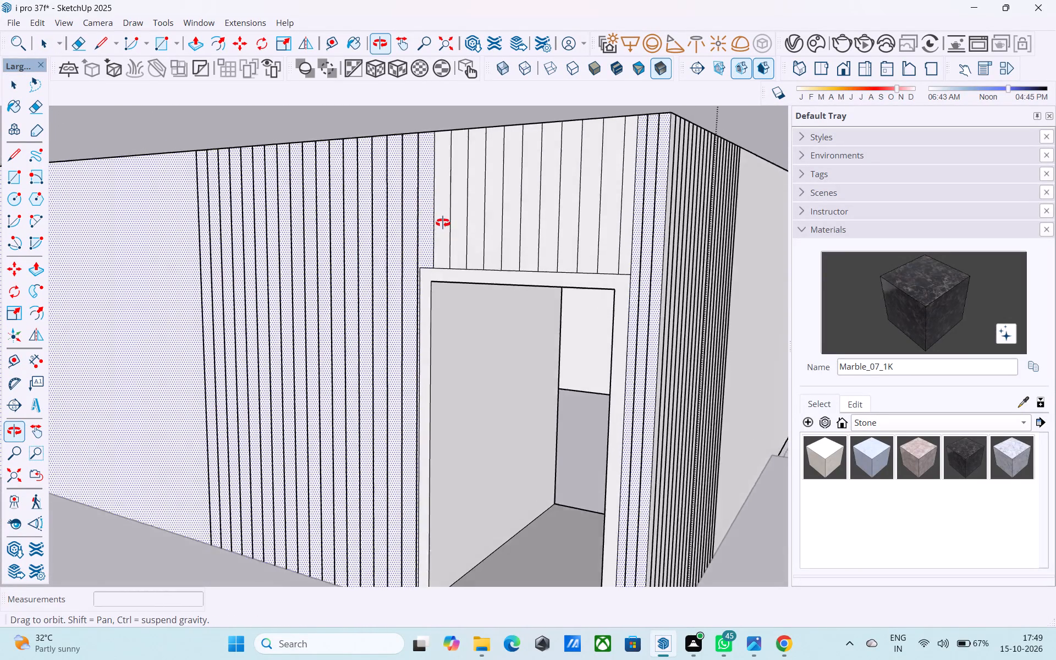
middle_drag(443, 223, 443, 224)
middle_drag(362, 338, 386, 175)
scroll(408, 410, up, 3)
scroll(422, 479, up, 1)
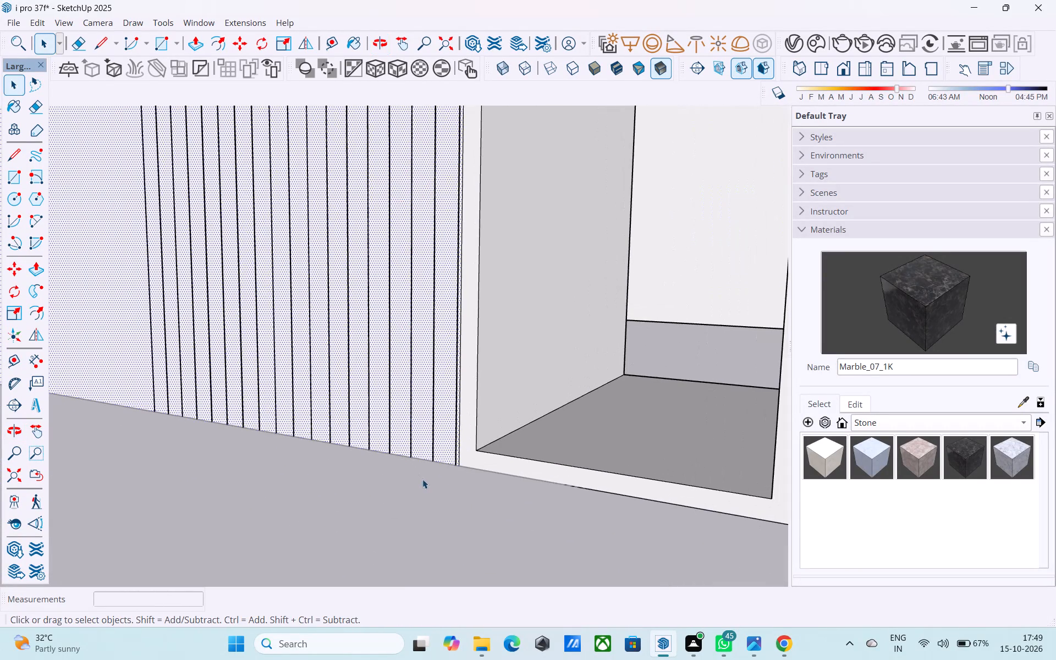
key(l)
click(454, 464)
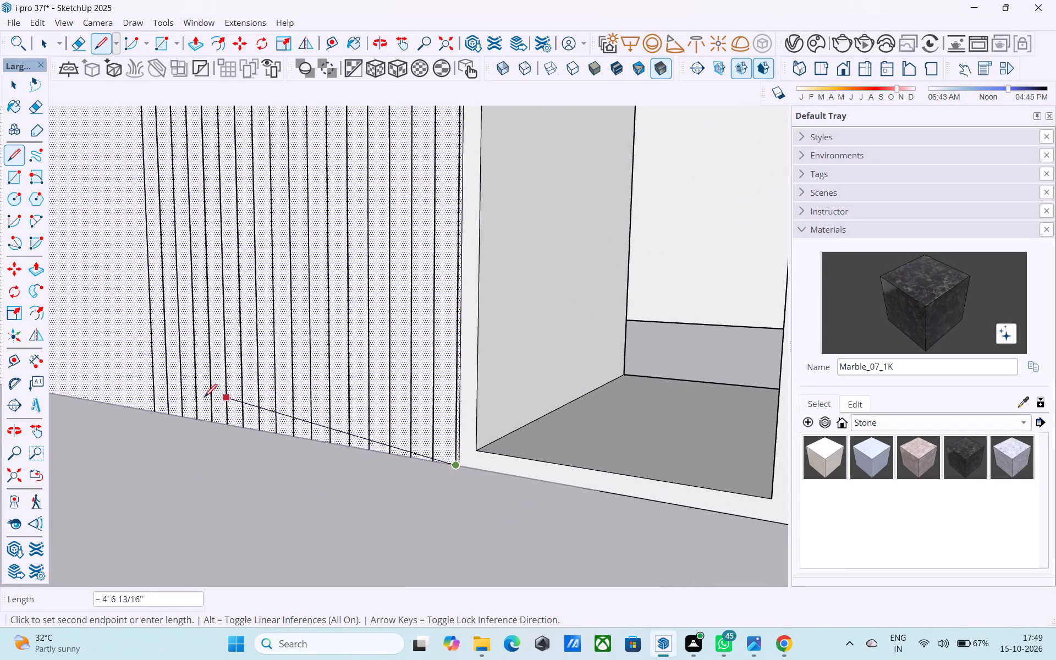
click(155, 406)
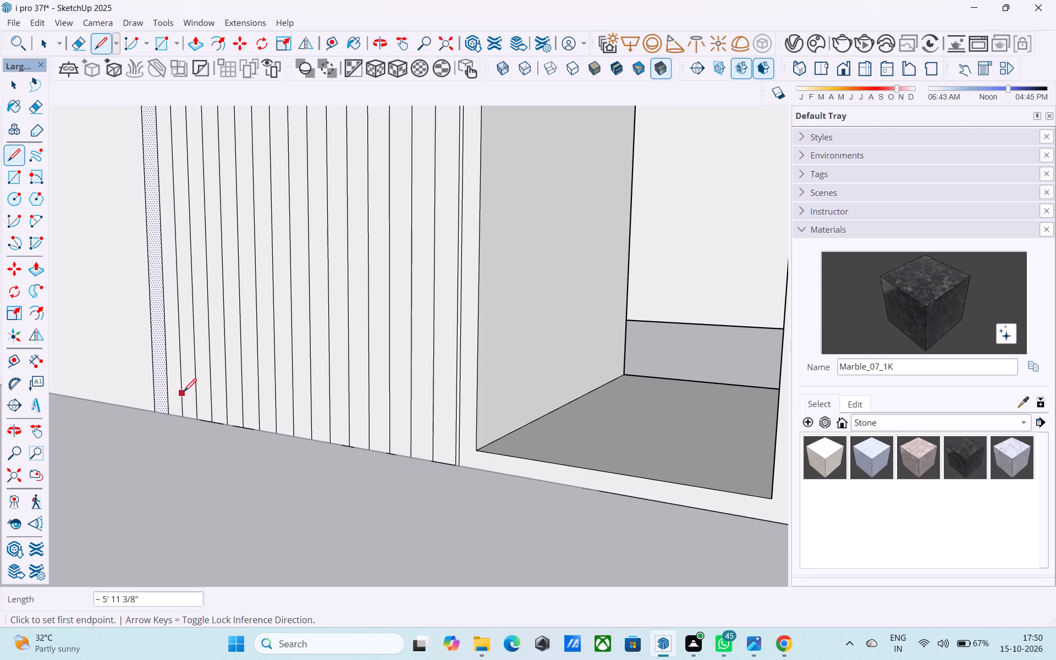
key(space)
Examine the panelled middle-floor corner and the overall house from the front and side.
middle_drag(184, 393, 360, 367)
shift+middle_drag(309, 310, 392, 517)
scroll(395, 497, down, 3)
shift+middle_drag(430, 422, 405, 356)
middle_drag(376, 373, 385, 395)
middle_drag(408, 478, 409, 382)
middle_drag(470, 427, 176, 420)
scroll(202, 399, down, 16)
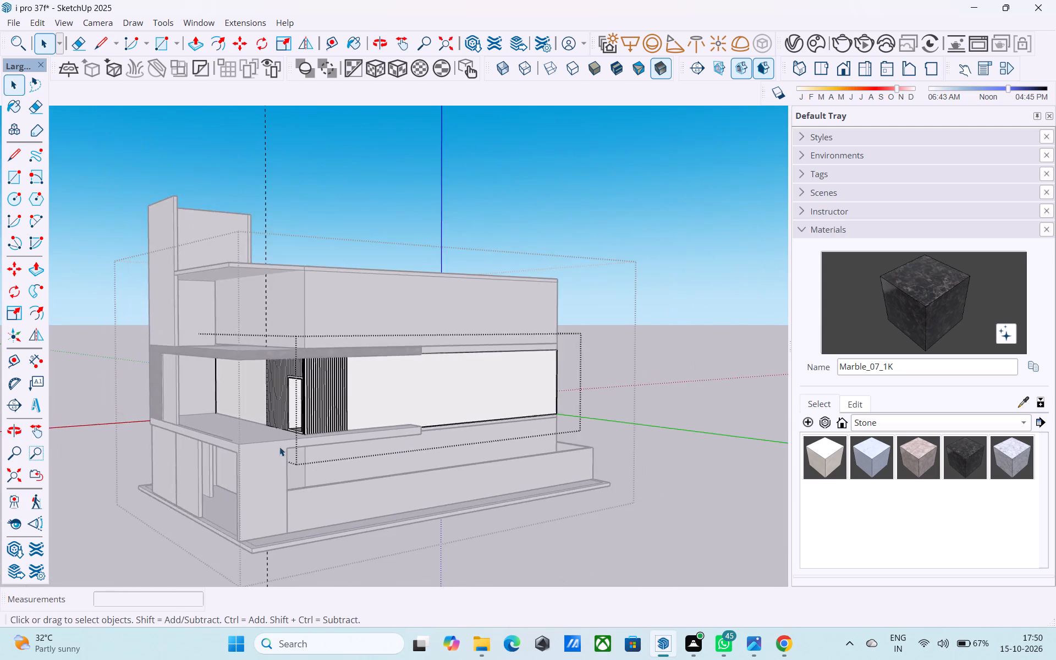
middle_drag(271, 441, 561, 448)
Push/Pull the panel strip farthest from the doorway 2" outward from the wall.
scroll(558, 448, up, 7)
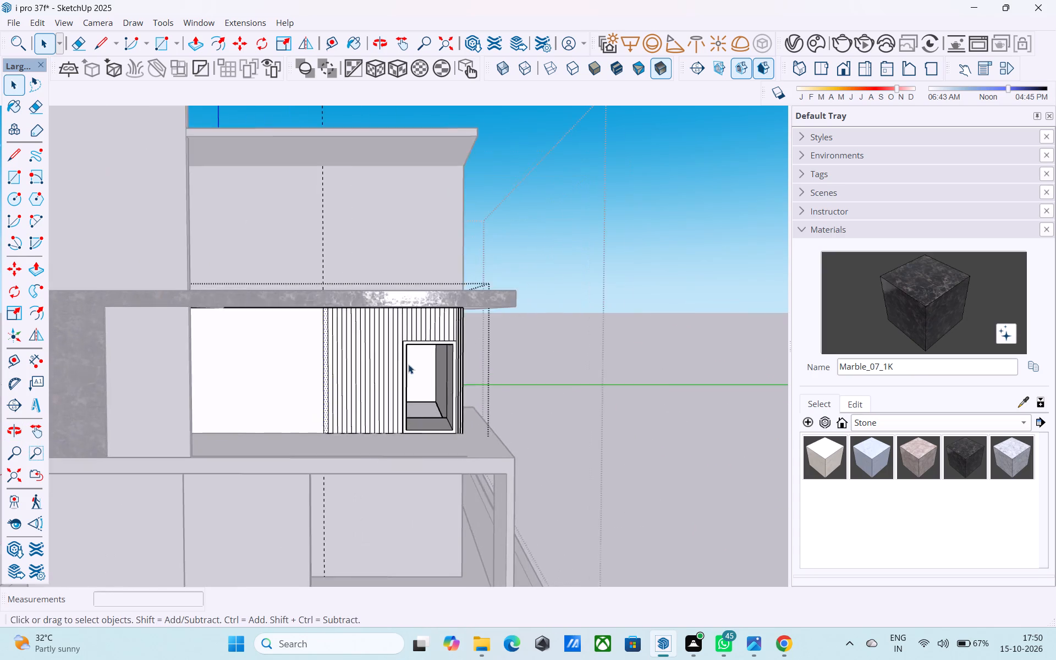
scroll(408, 364, up, 9)
shift+middle_drag(300, 341, 352, 360)
scroll(271, 345, up, 2)
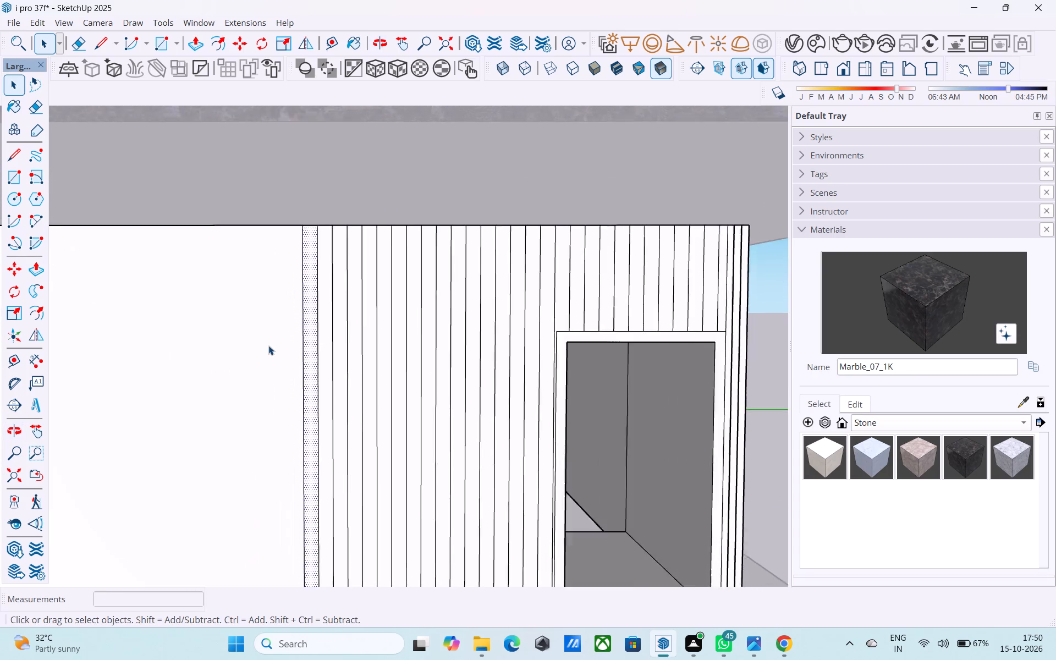
scroll(268, 345, up, 1)
click(322, 361)
key(p)
click(322, 361)
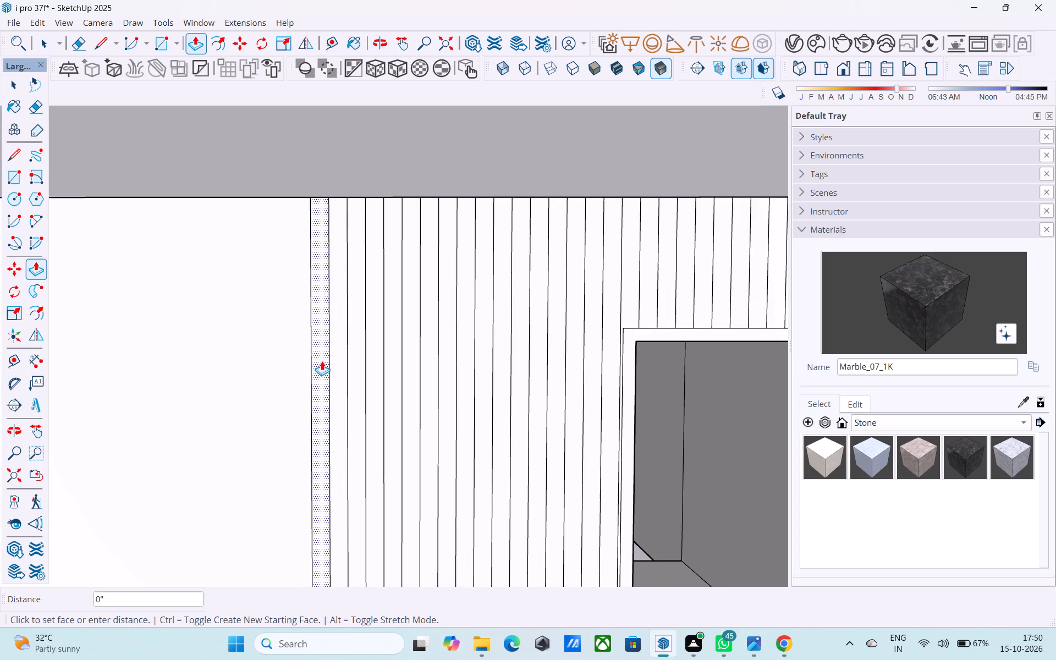
middle_drag(326, 373, 533, 402)
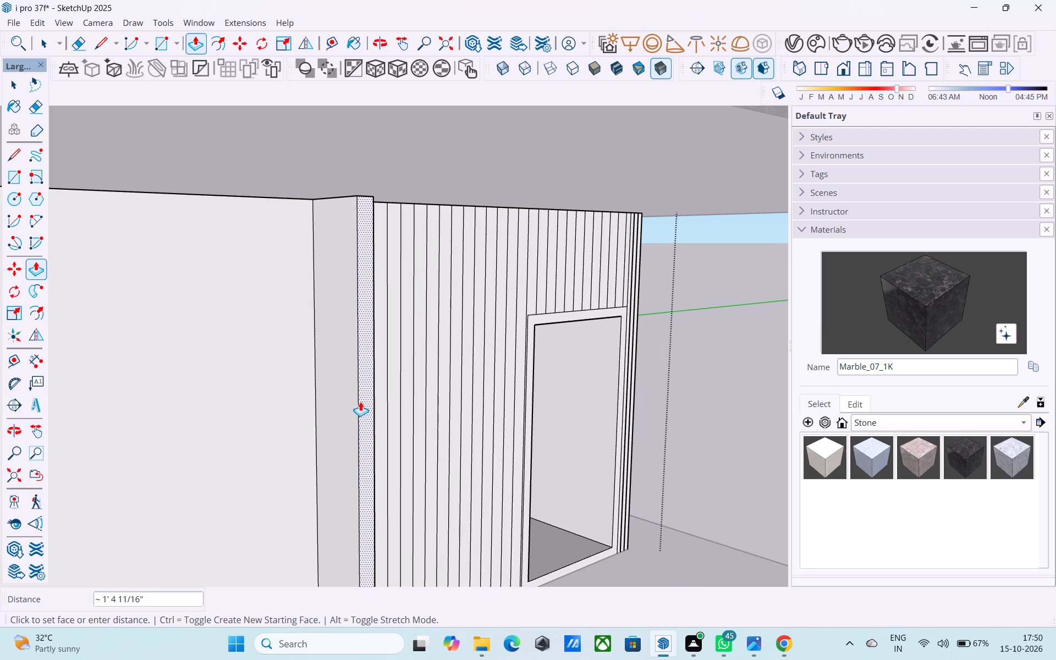
text(2")
key(Return)
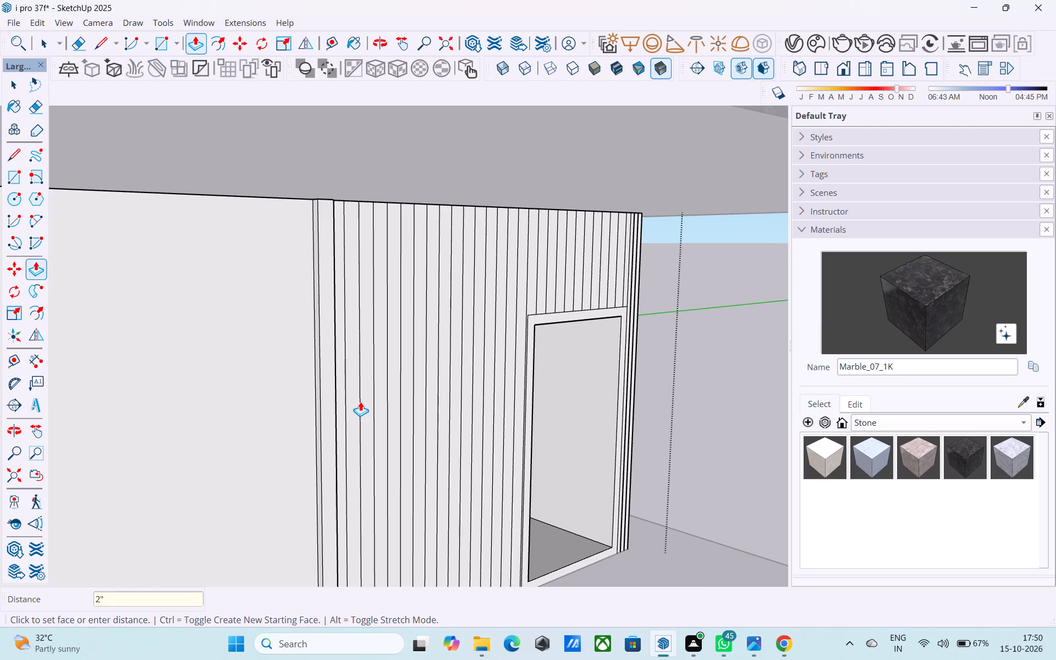
Repeat the 2" Push/Pull on every other panel strip of the doorway wall, from the raised far strip up to the door frame.
middle_drag(364, 340, 206, 383)
middle_drag(406, 390, 363, 318)
scroll(334, 322, up, 5)
double_click(360, 338)
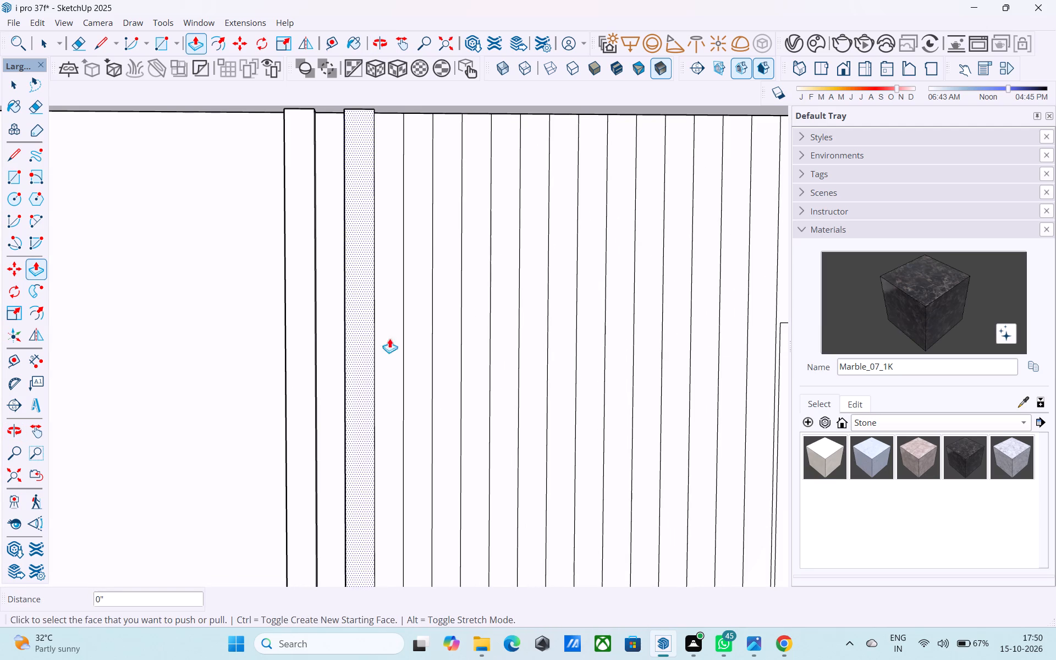
double_click(420, 338)
double_click(481, 336)
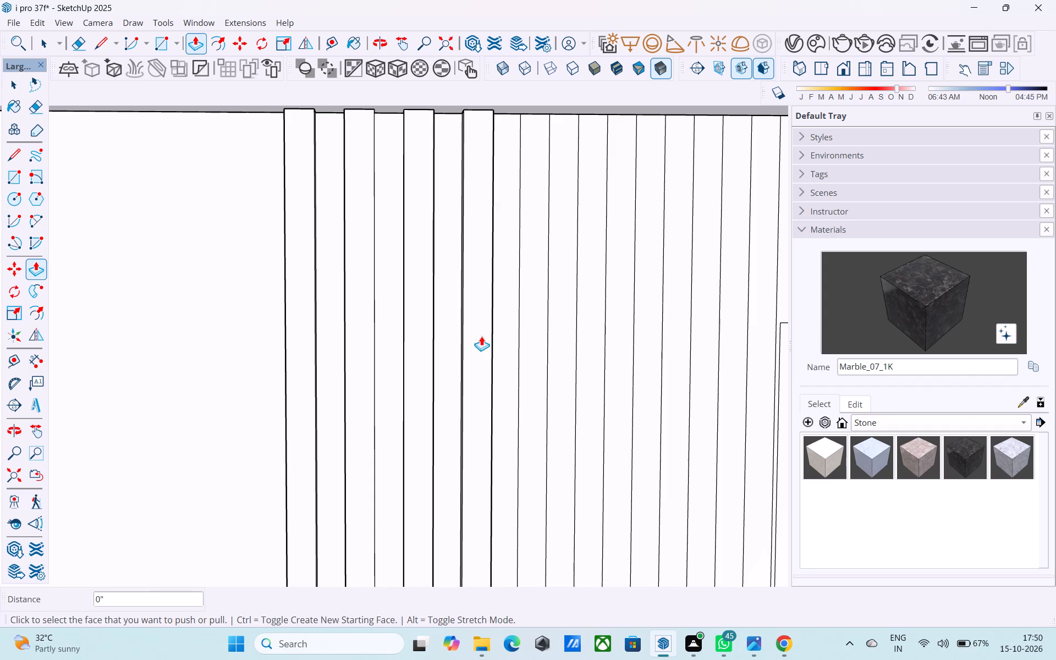
shift+middle_drag(486, 336, 329, 324)
double_click(369, 325)
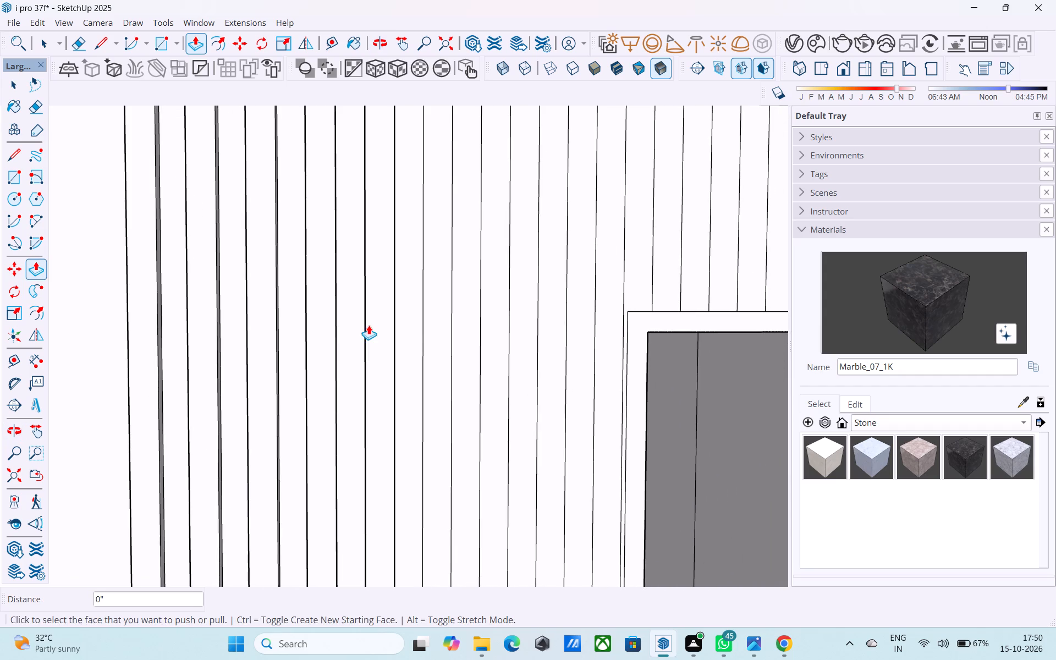
double_click(428, 334)
double_click(492, 339)
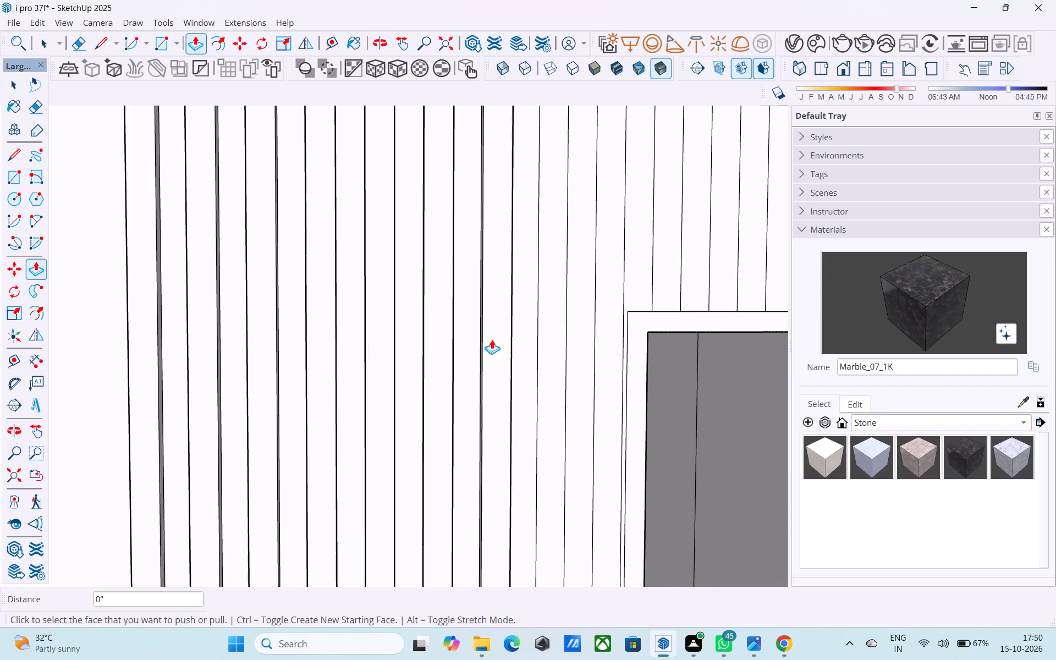
middle_drag(508, 340, 398, 340)
double_click(435, 349)
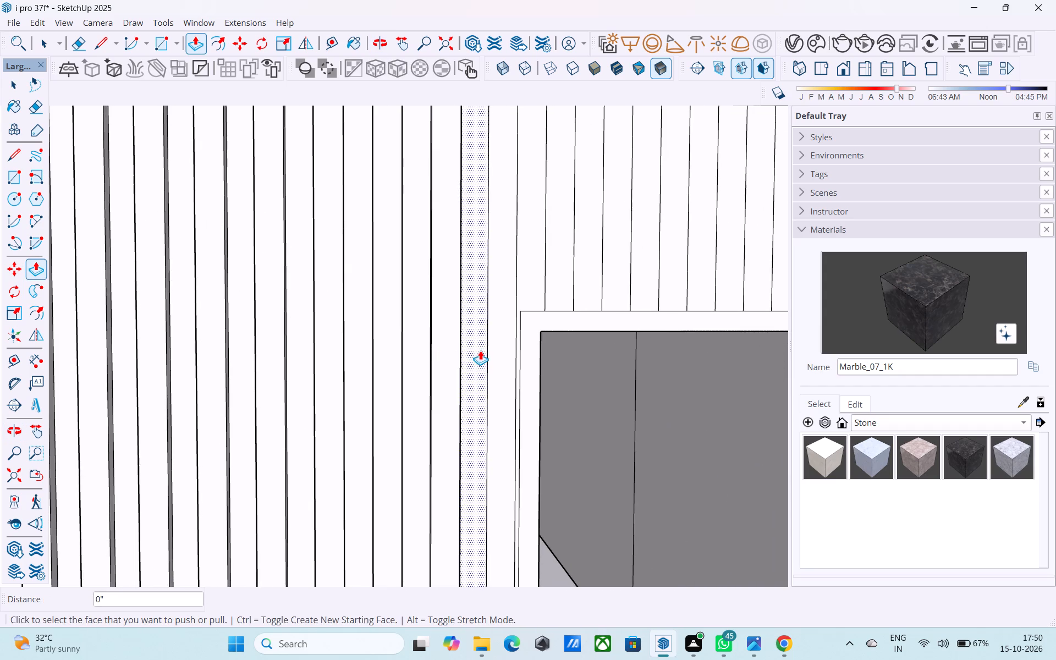
double_click(494, 354)
Repeat the 2" Push/Pull on the alternate short panel strips above the doorway, working towards the wall corner.
shift+middle_drag(517, 351, 376, 386)
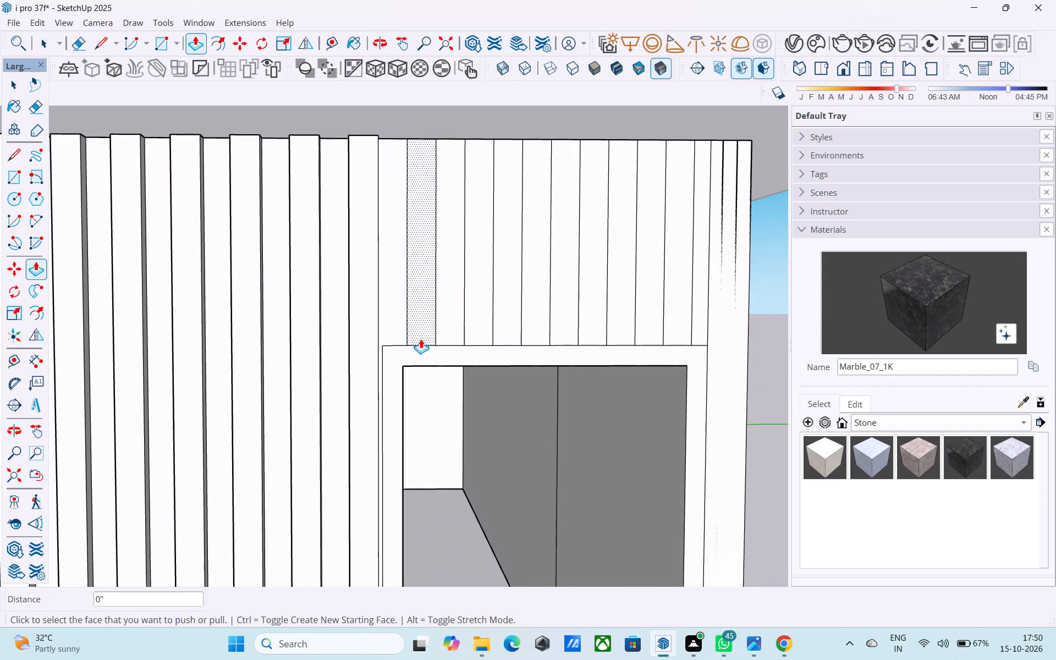
double_click(422, 331)
double_click(470, 330)
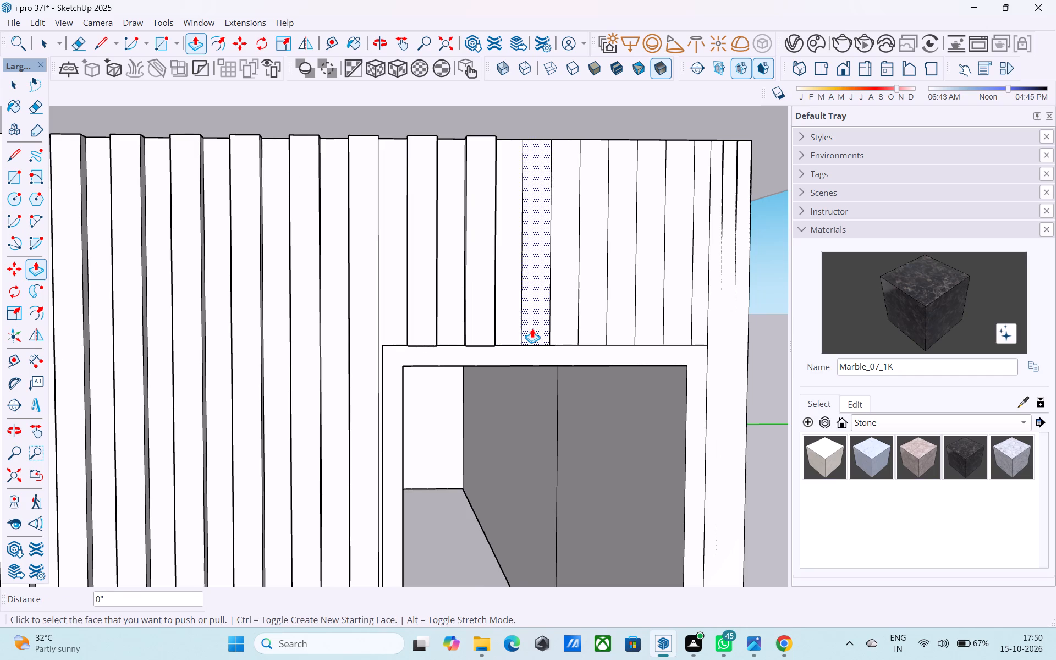
double_click(532, 328)
double_click(584, 326)
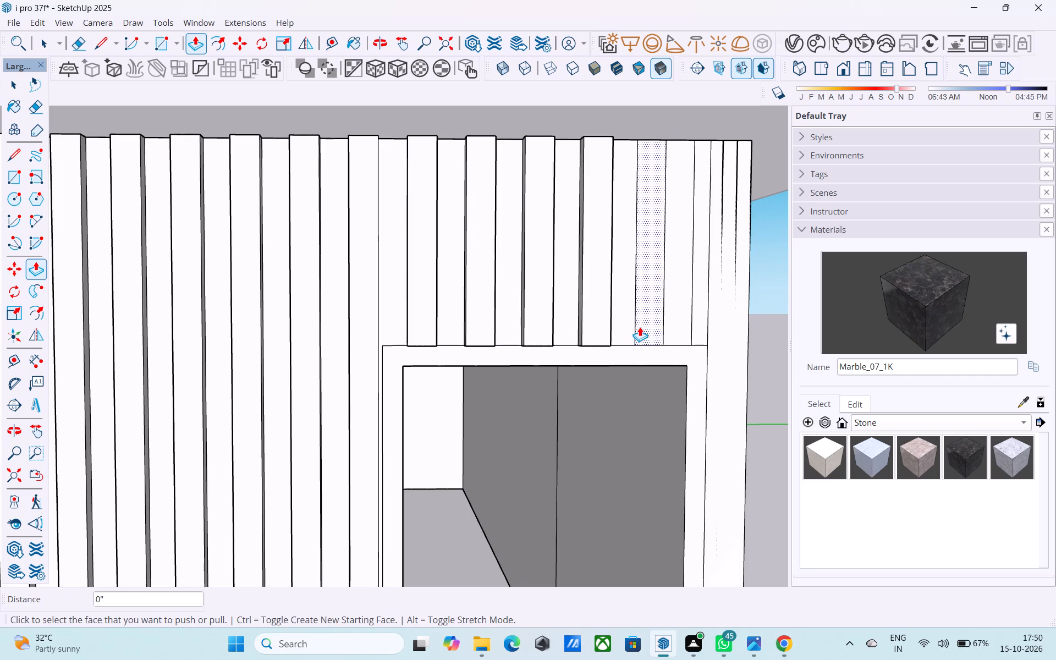
double_click(640, 327)
double_click(703, 326)
Draw a line along the wall's bottom edge from the door frame's lower outer corner to the building corner.
middle_drag(703, 325, 645, 337)
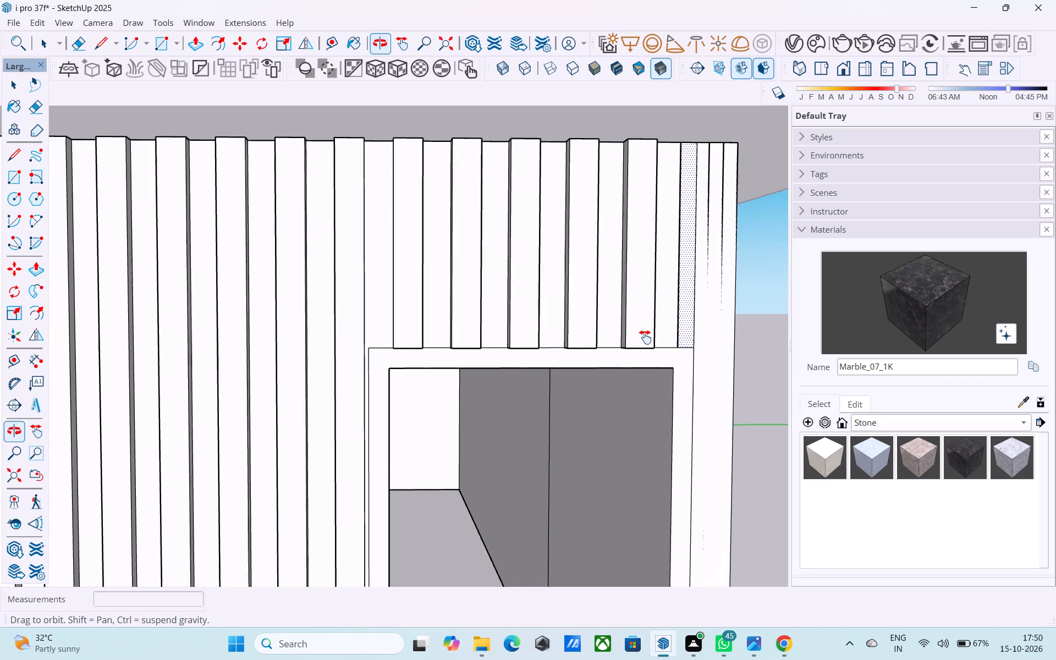
middle_drag(645, 337, 467, 343)
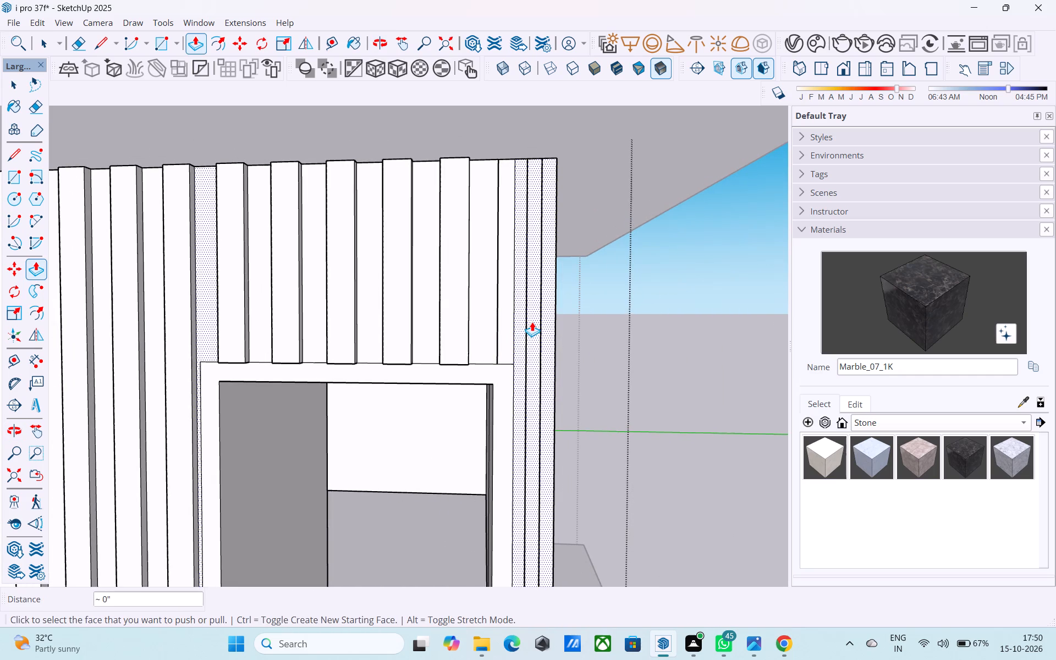
key(space)
shift+middle_drag(541, 369, 530, 130)
shift+middle_drag(493, 421, 505, 169)
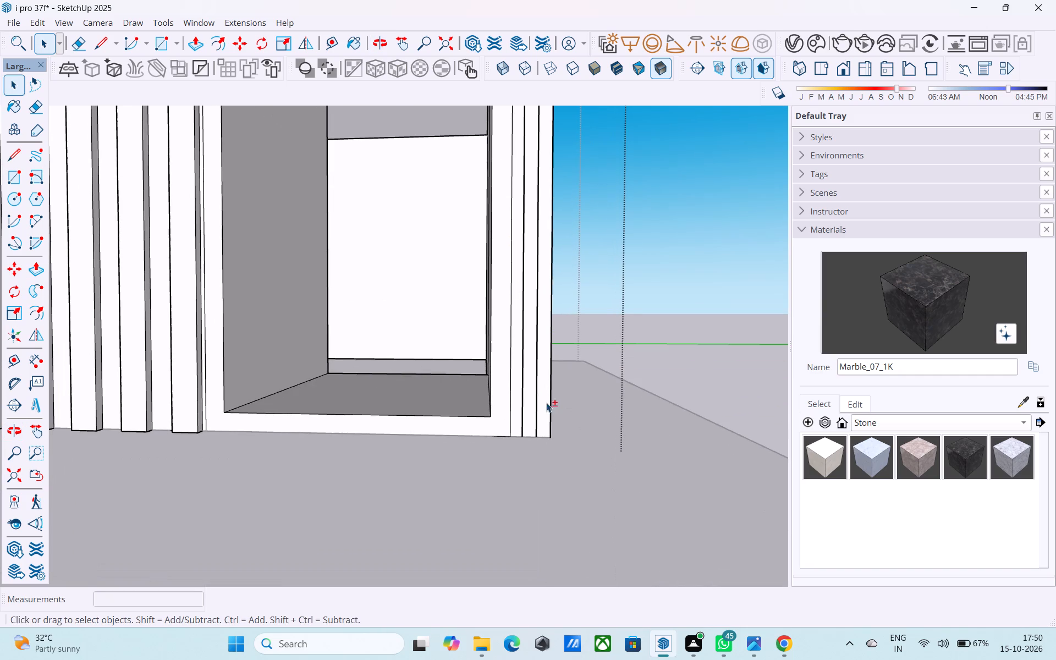
key(l)
scroll(516, 438, up, 3)
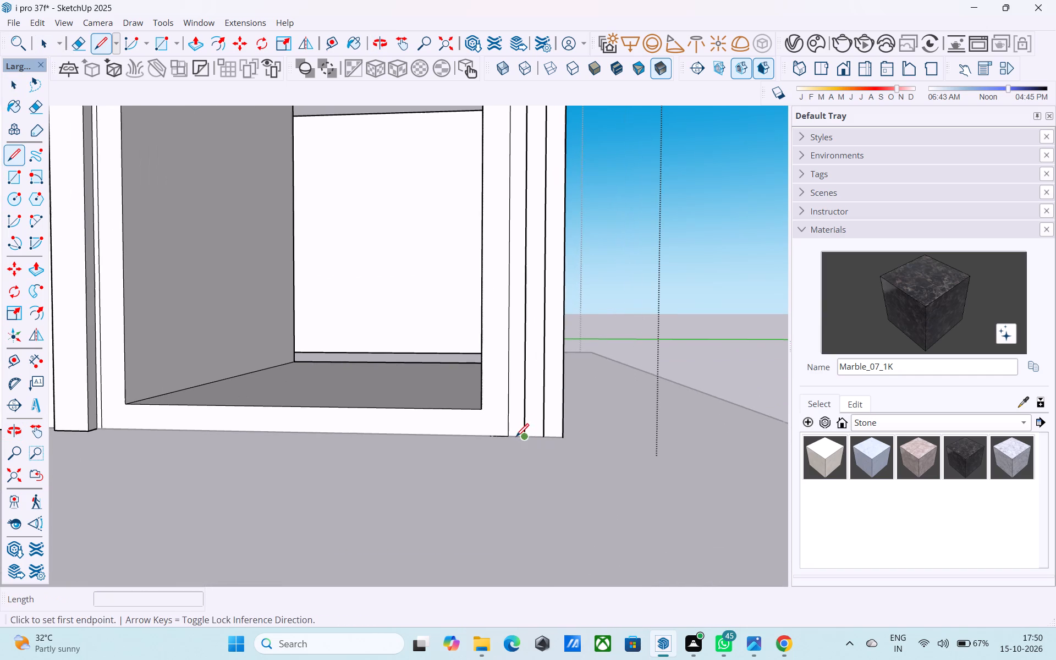
click(510, 439)
click(565, 436)
Repeat the 2" Push/Pull on the narrow middle strip between the door frame and the building corner.
scroll(568, 441, down, 4)
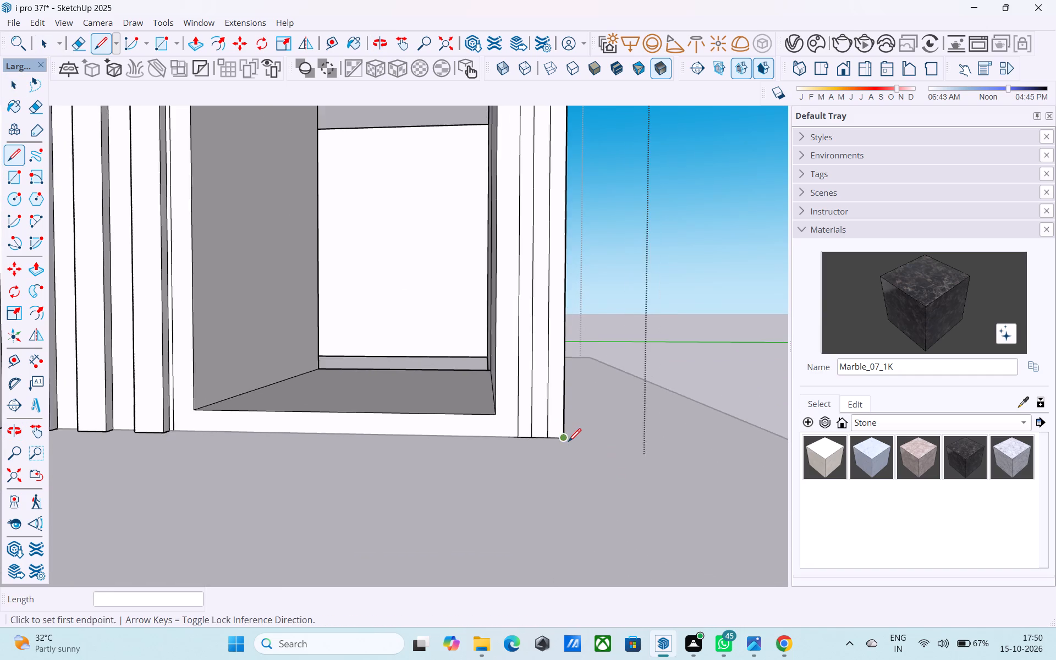
scroll(568, 443, down, 6)
key(space)
click(552, 362)
scroll(552, 362, up, 2)
key(p)
double_click(552, 362)
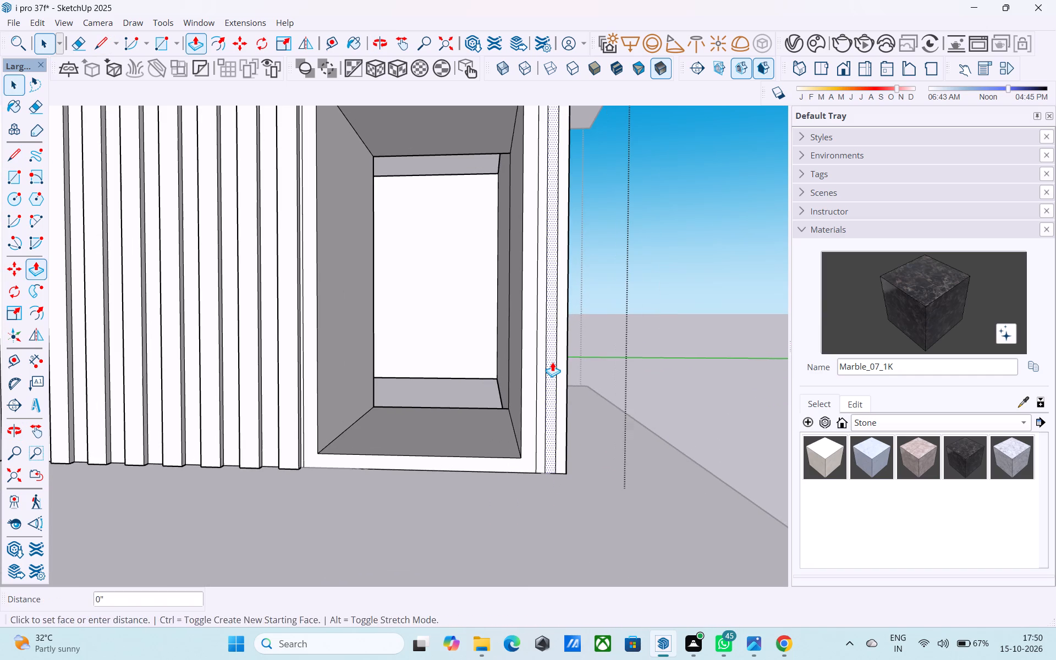
key(space)
Draw a line along the adjoining side wall's bottom edge from the building corner to the farthest panel line, about 6' 3" long.
middle_drag(552, 362, 297, 438)
scroll(289, 435, down, 5)
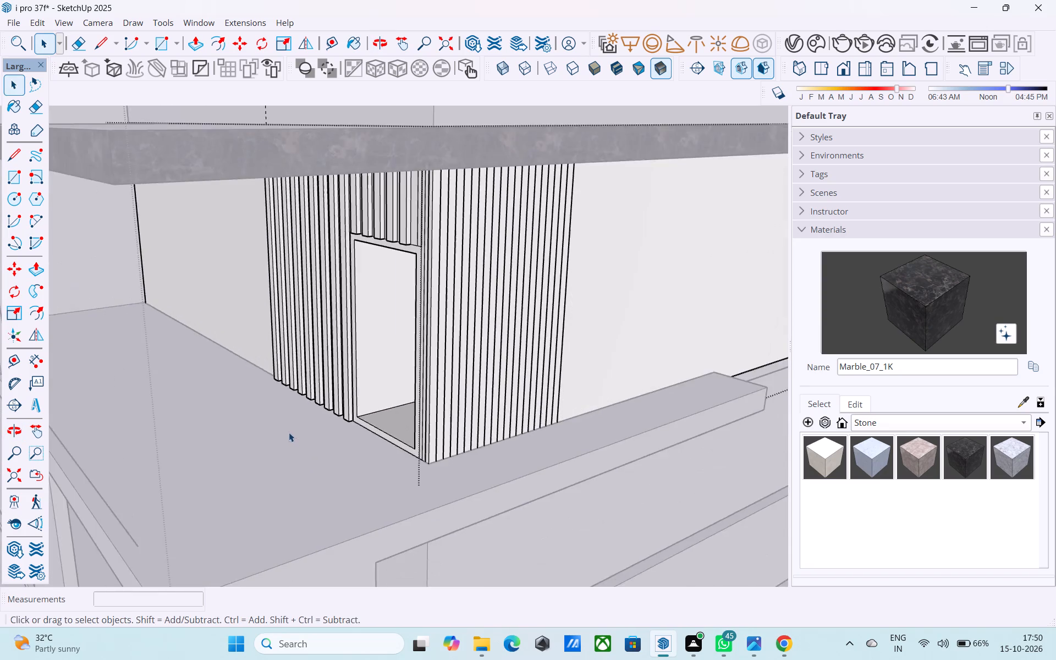
scroll(289, 432, down, 10)
middle_drag(466, 375, 491, 325)
scroll(491, 322, up, 16)
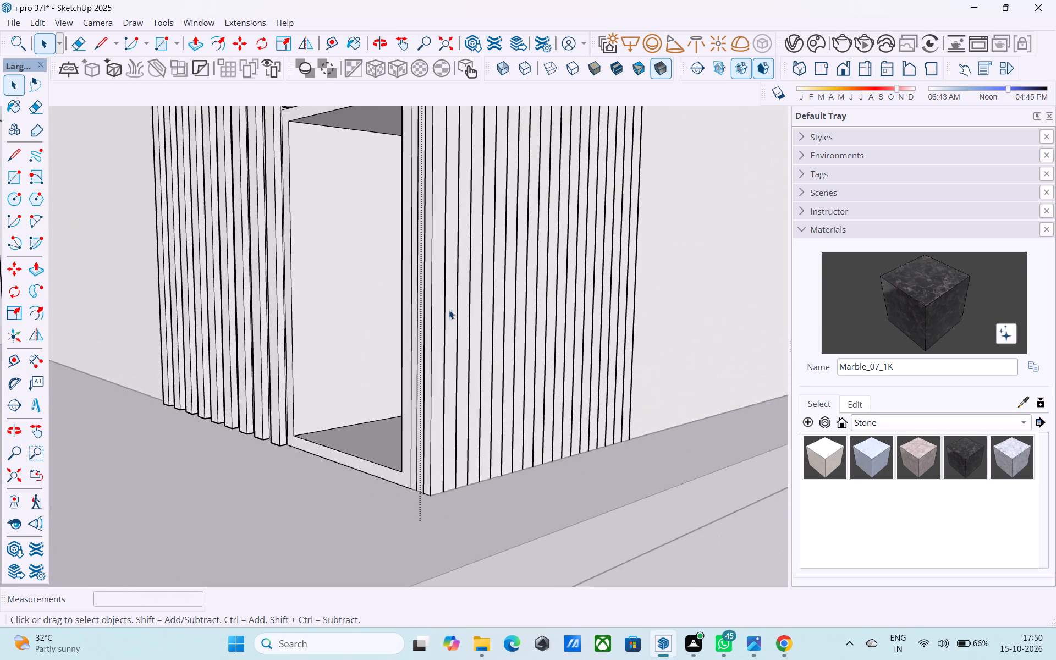
scroll(449, 310, up, 4)
click(446, 330)
scroll(457, 351, down, 5)
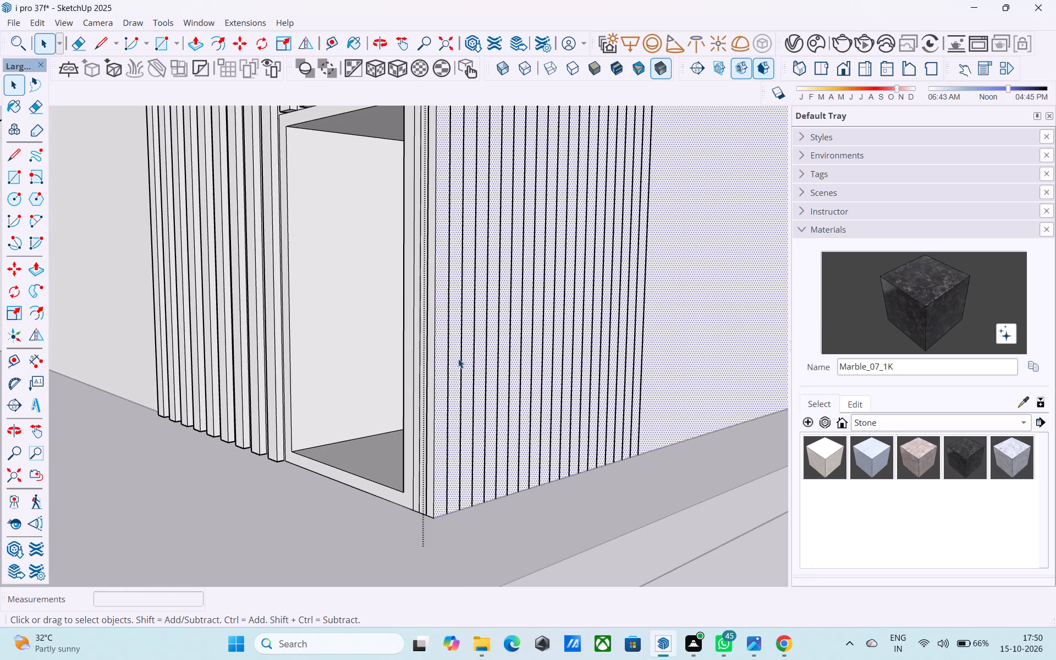
key(l)
click(438, 519)
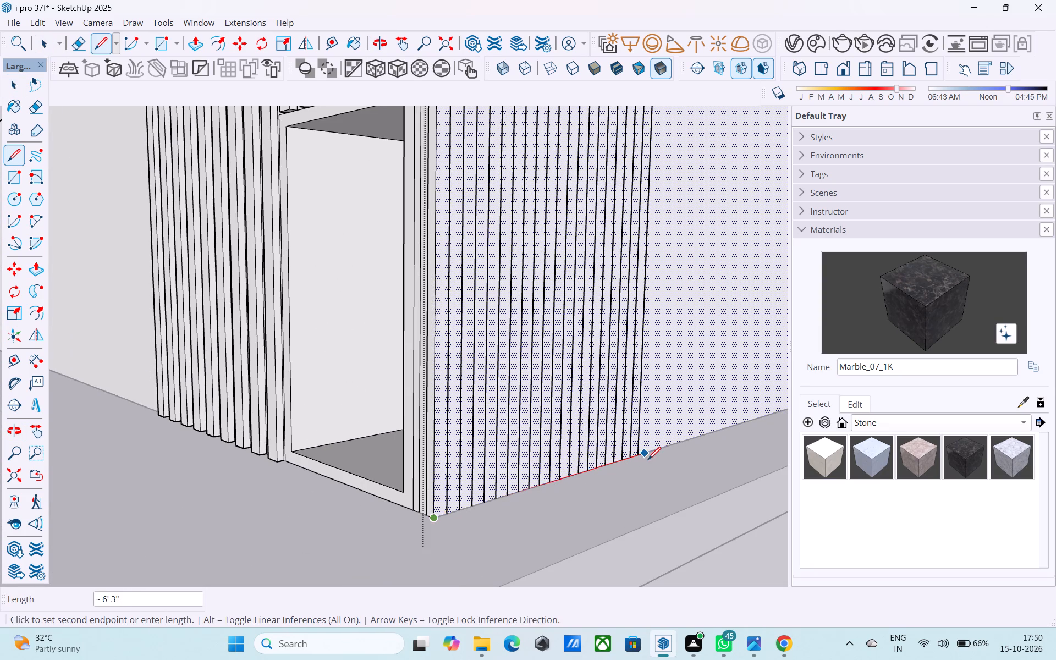
click(644, 458)
scroll(521, 366, down, 5)
key(space)
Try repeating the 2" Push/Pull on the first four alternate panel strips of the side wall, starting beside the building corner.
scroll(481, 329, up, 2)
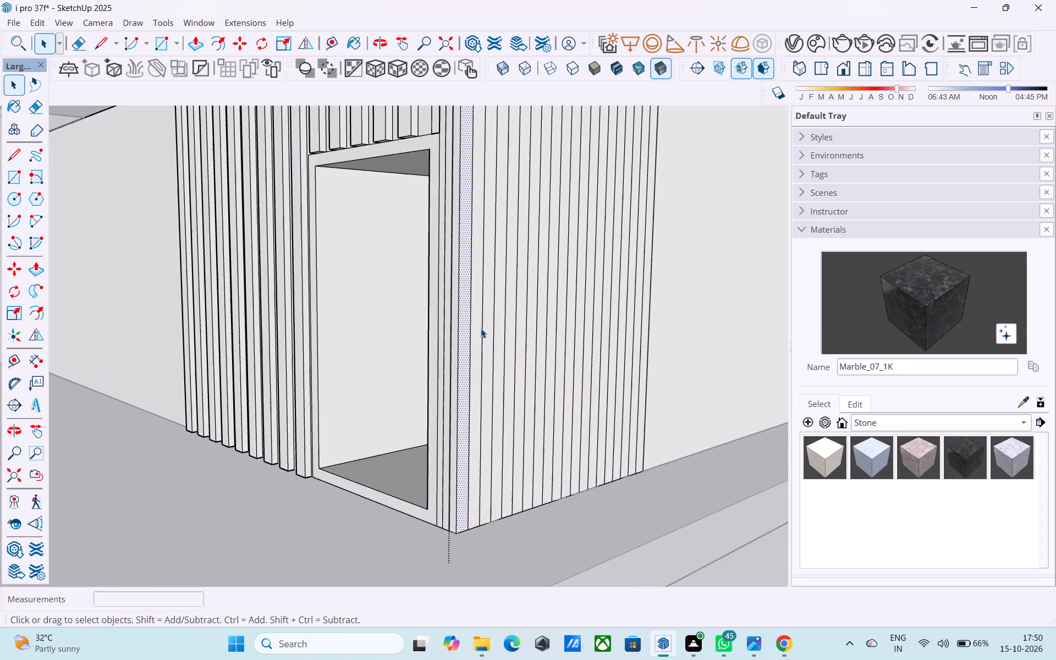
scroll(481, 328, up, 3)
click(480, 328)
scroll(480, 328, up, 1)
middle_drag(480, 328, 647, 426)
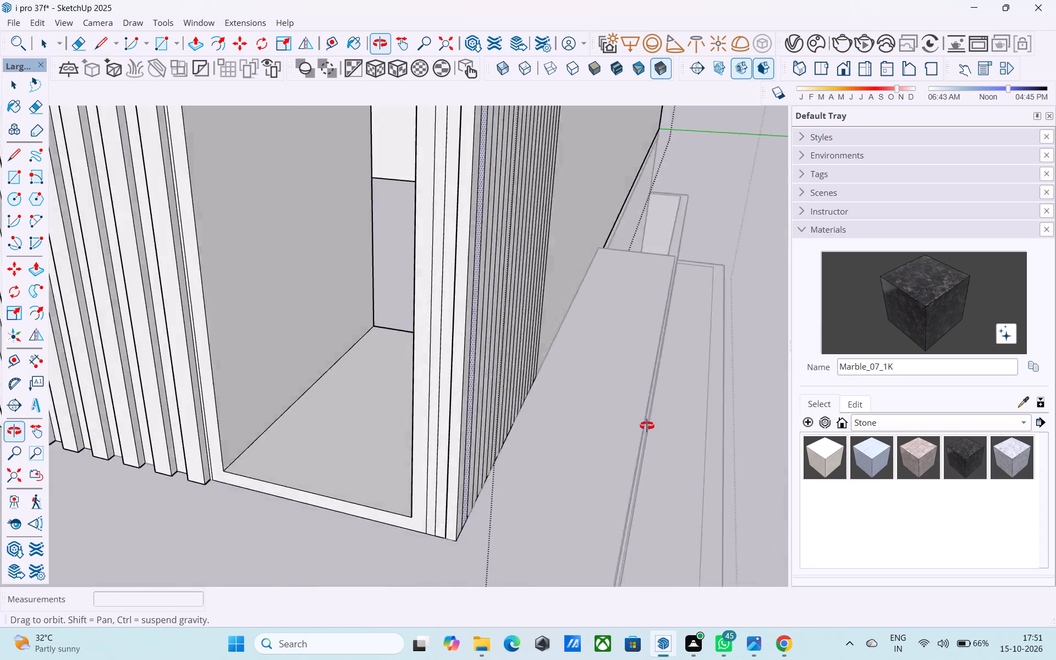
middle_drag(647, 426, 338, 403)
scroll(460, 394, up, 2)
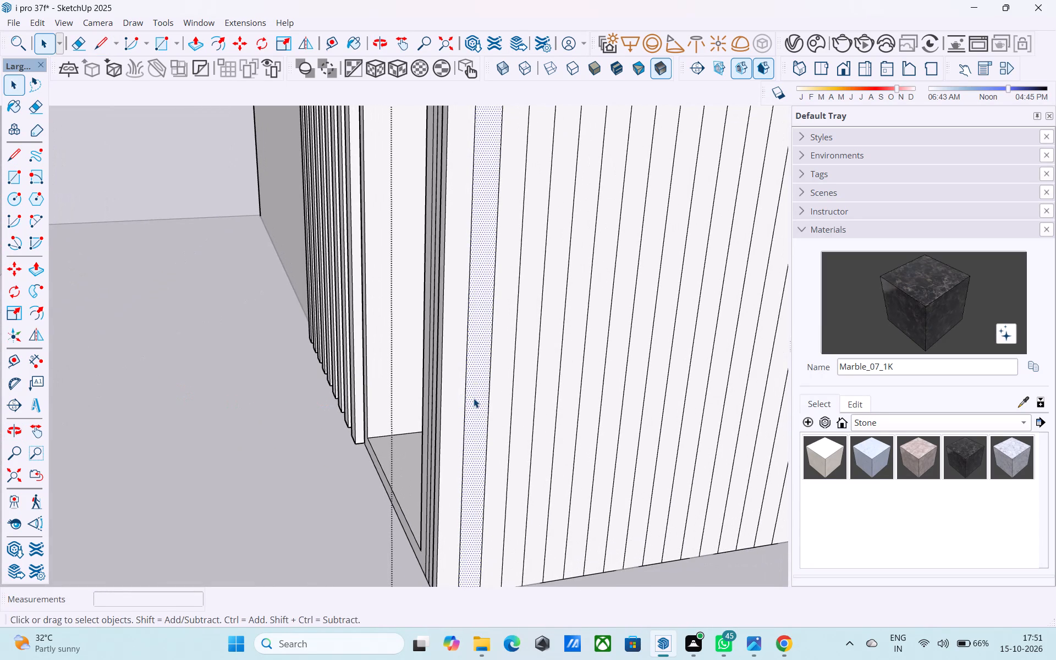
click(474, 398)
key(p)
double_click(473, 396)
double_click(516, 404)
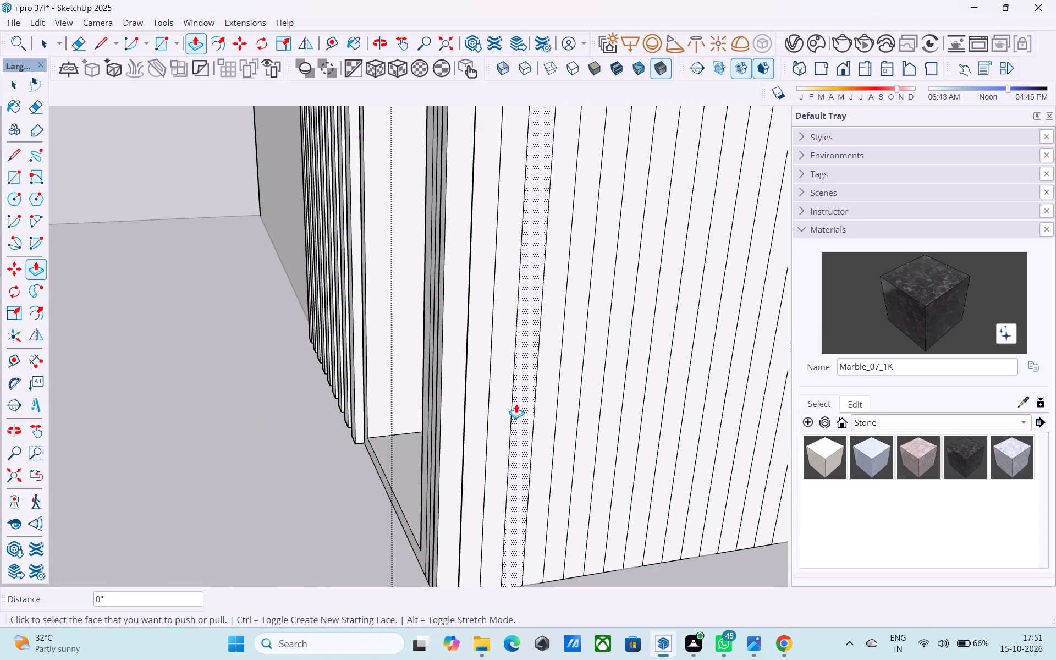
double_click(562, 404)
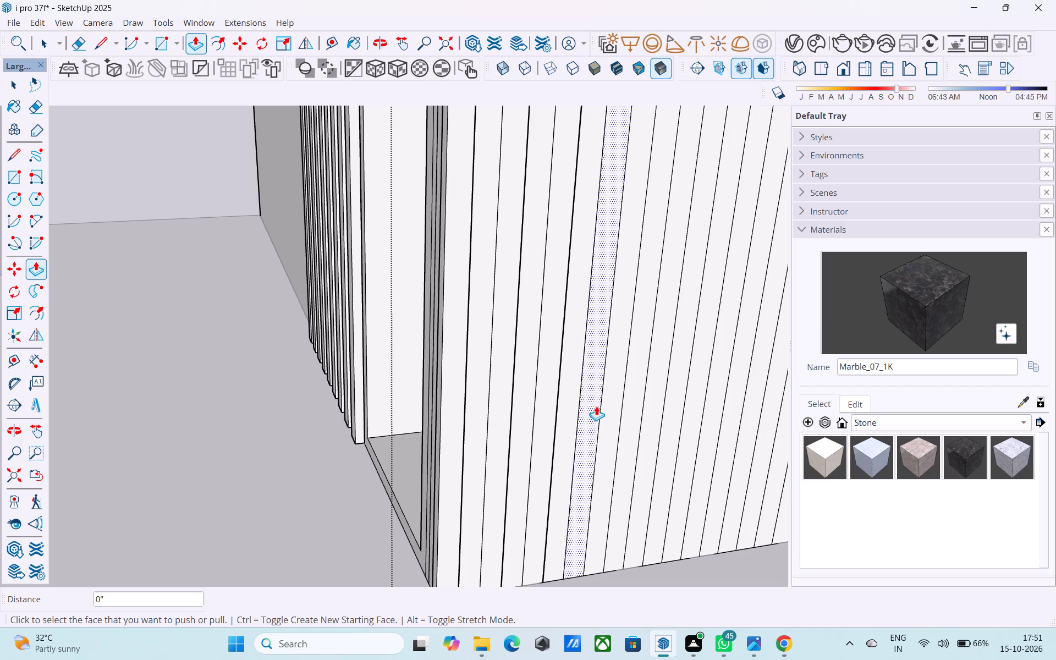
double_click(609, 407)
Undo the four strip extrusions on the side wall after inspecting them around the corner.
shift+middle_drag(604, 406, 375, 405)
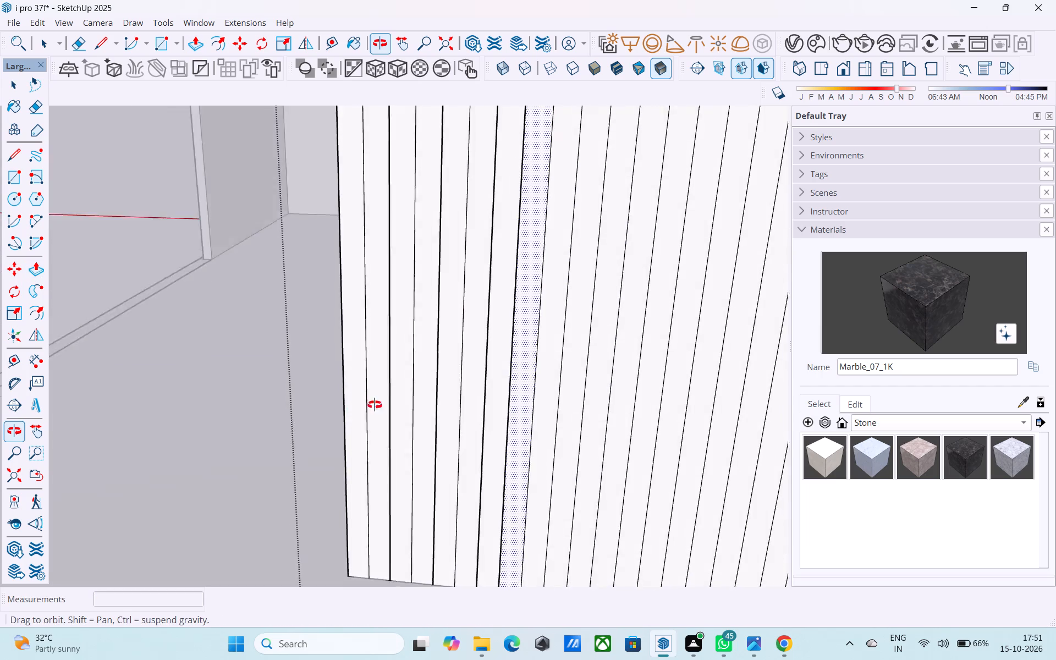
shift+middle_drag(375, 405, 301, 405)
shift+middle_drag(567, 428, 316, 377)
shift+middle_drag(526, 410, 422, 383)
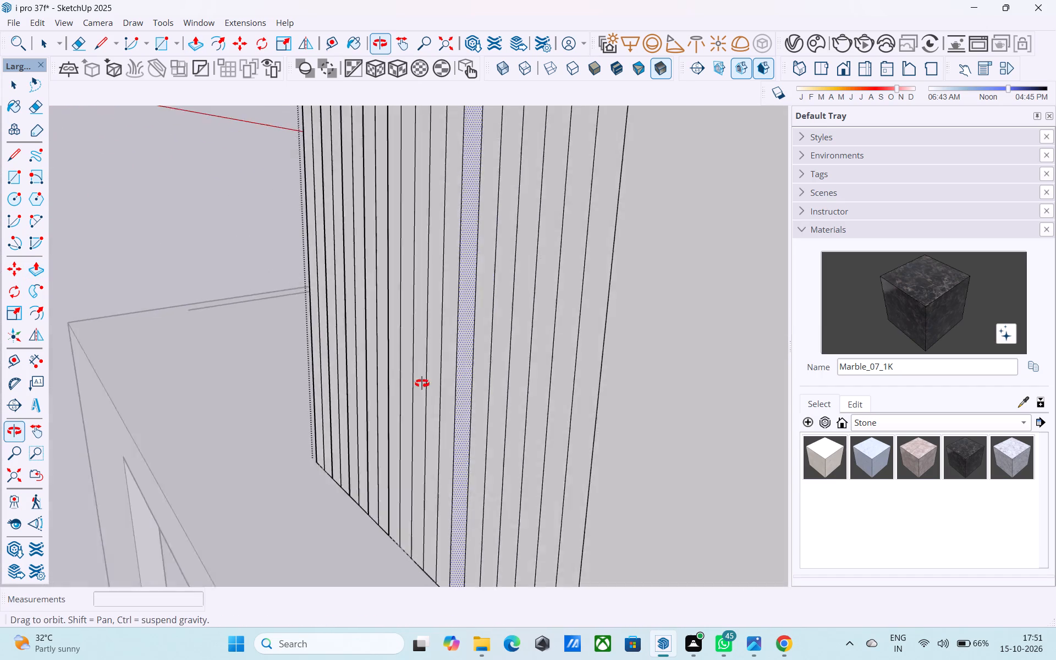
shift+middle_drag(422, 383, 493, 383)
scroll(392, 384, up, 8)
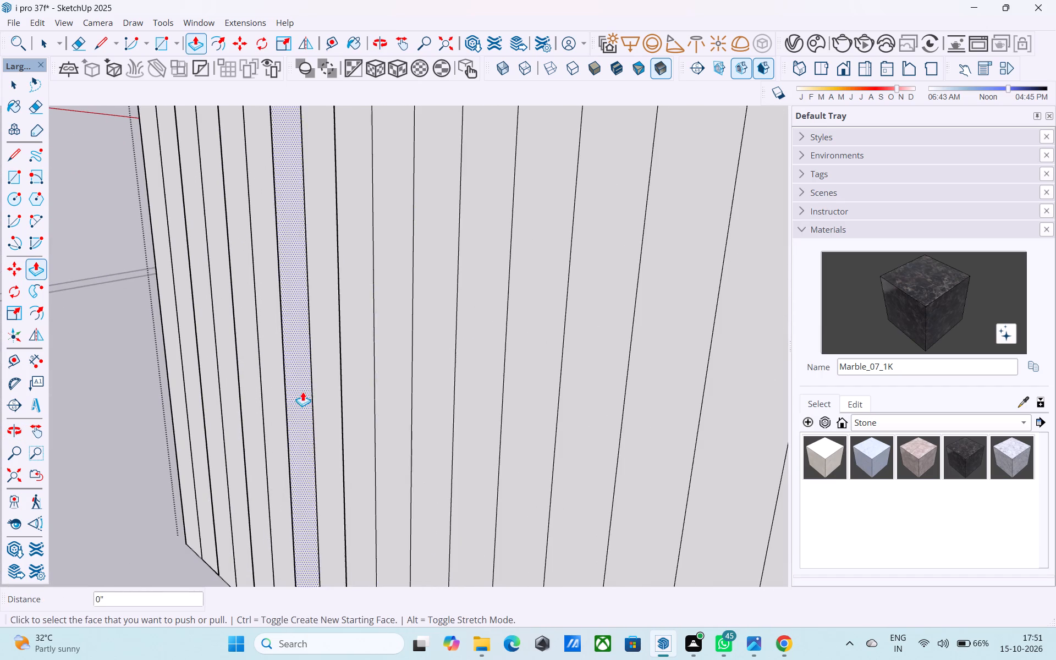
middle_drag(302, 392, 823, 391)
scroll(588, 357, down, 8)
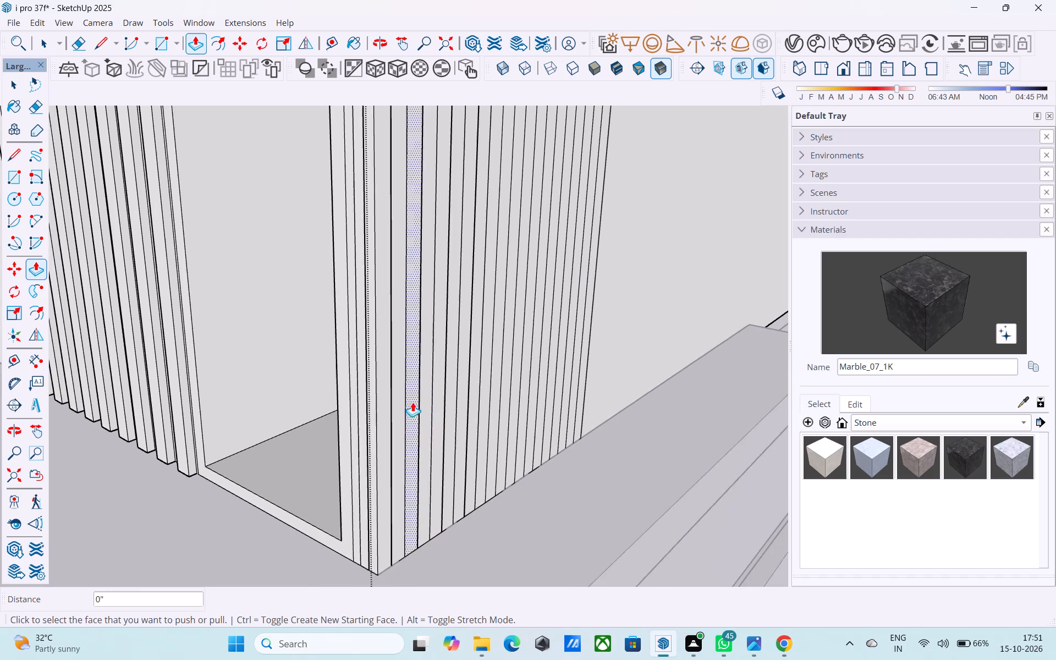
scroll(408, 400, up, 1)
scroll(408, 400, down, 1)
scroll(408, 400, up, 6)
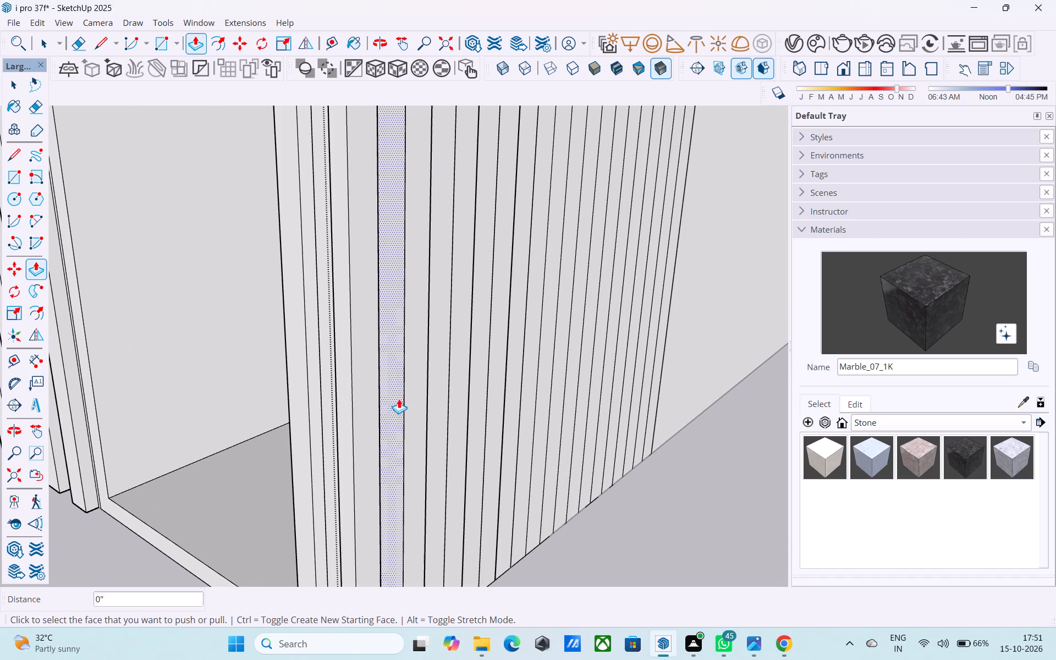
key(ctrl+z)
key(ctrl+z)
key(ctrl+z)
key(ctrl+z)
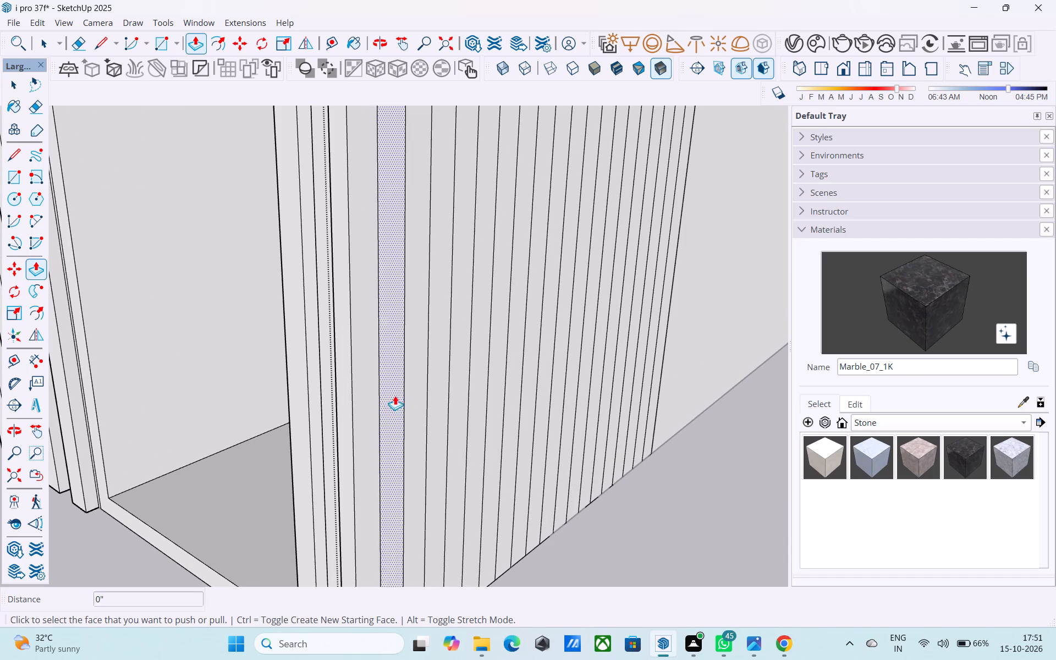
Push/Pull the second panel strip from the building corner on the side wall 1" outward.
click(383, 399)
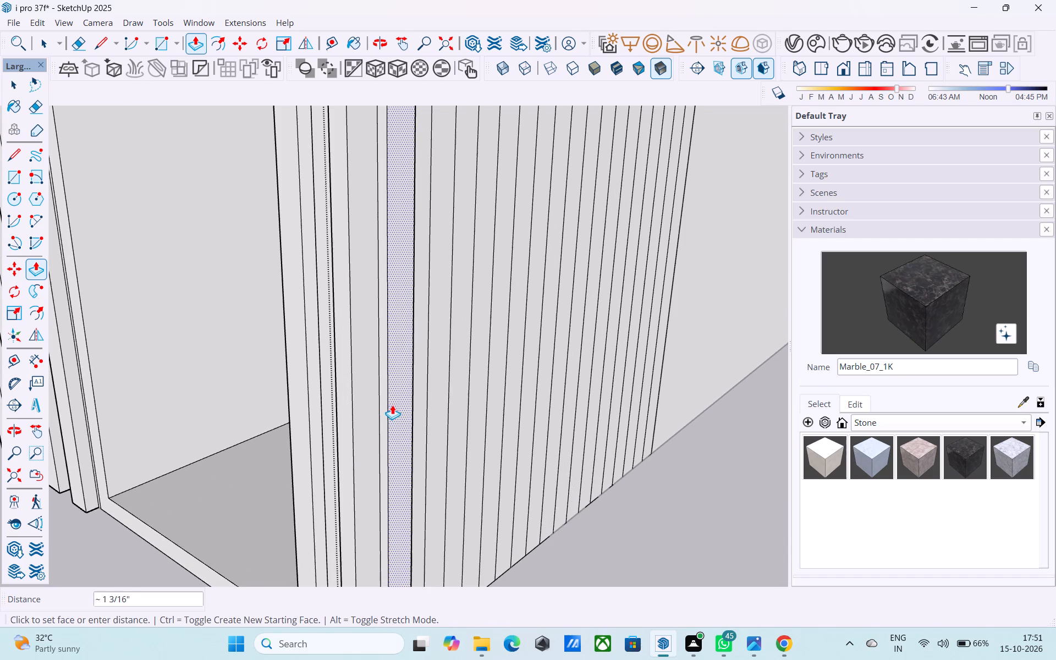
key(1)
key(apostrophe)
key(Return)
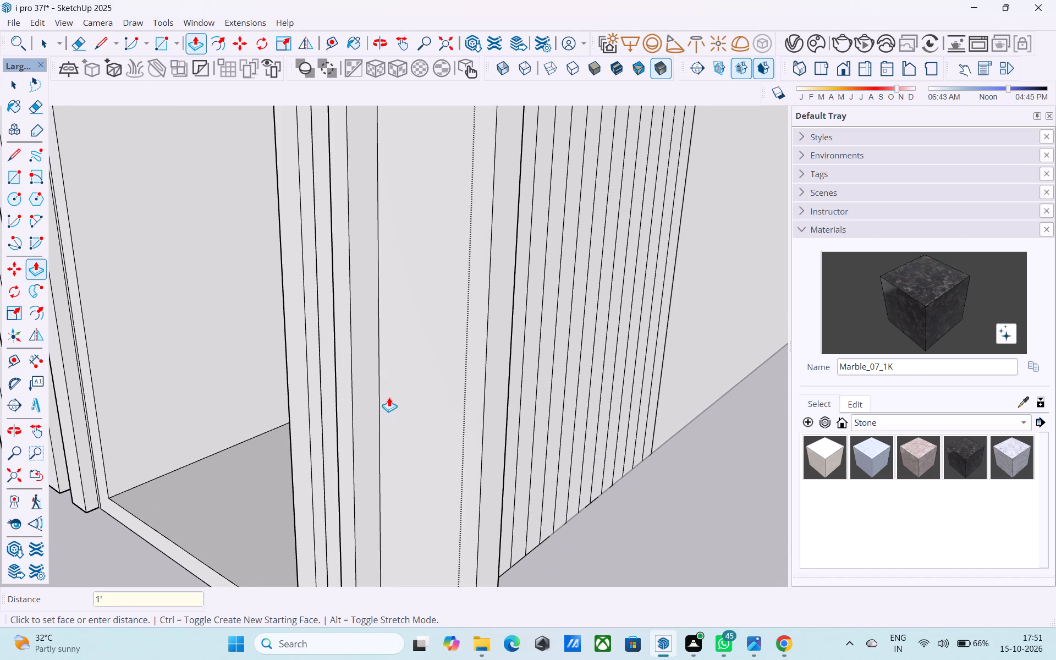
key(1)
key(shift+quotedbl)
key(Return)
key(space)
Repeat the 1" outward Push/Pull on the next four alternate panel strips of the side wall, moving away from the building corner.
middle_drag(404, 388, 327, 363)
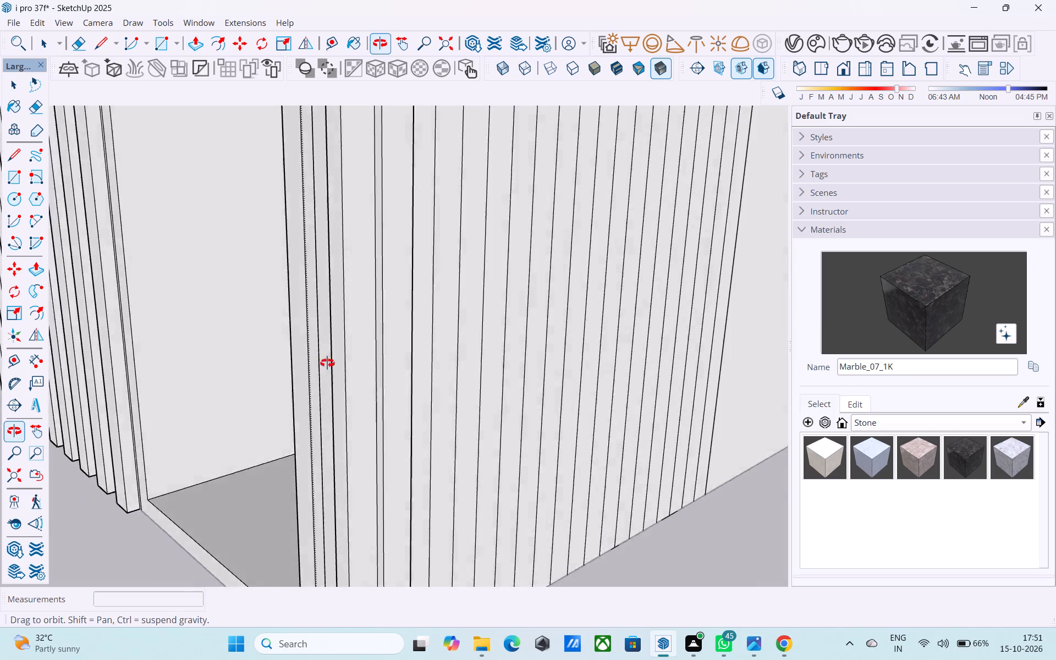
middle_drag(327, 363, 310, 366)
shift+middle_drag(422, 379, 295, 386)
key(p)
middle_drag(353, 390, 386, 398)
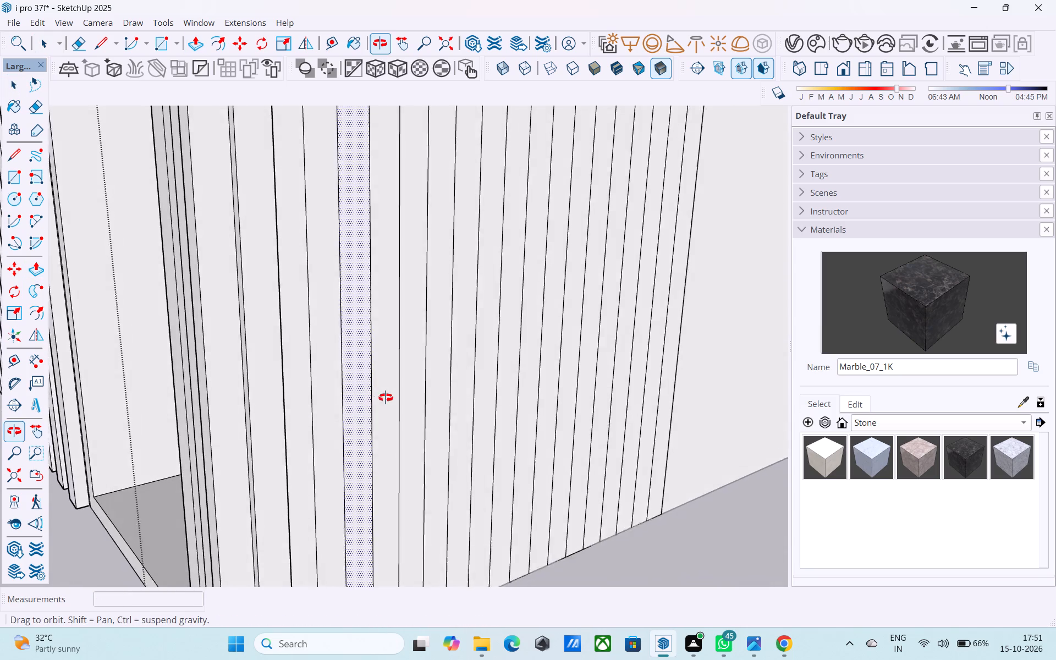
middle_drag(386, 398, 71, 404)
double_click(309, 372)
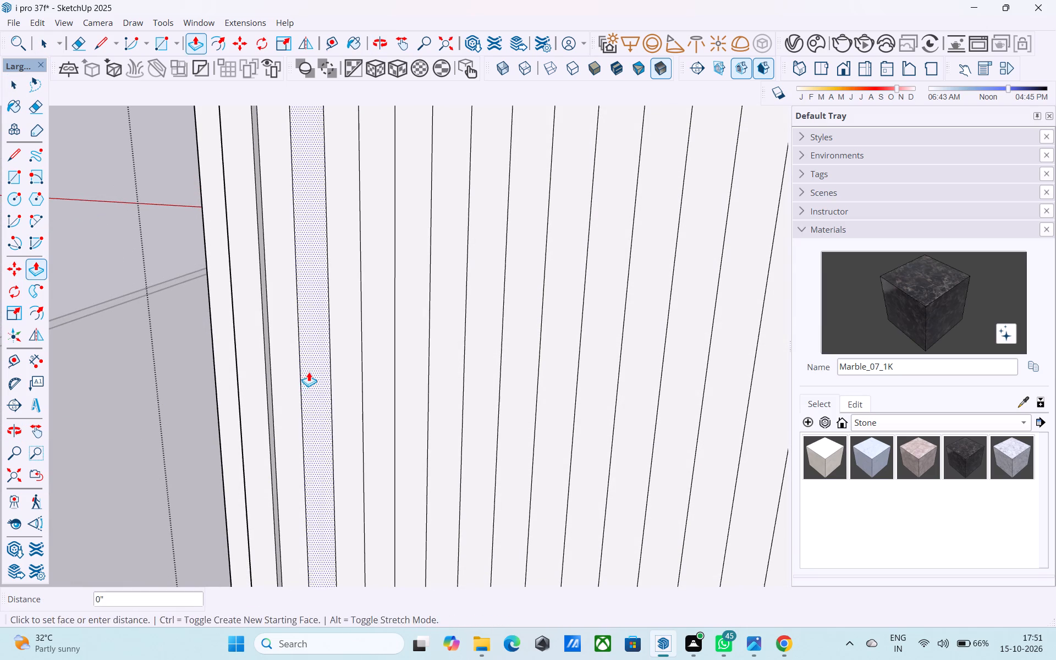
double_click(367, 376)
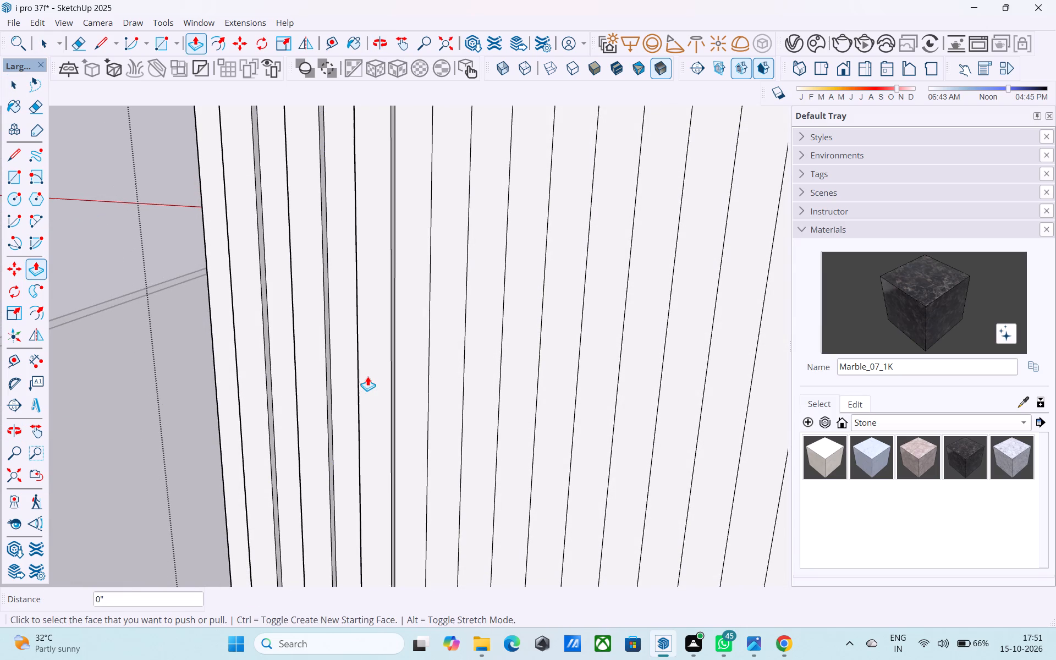
double_click(436, 388)
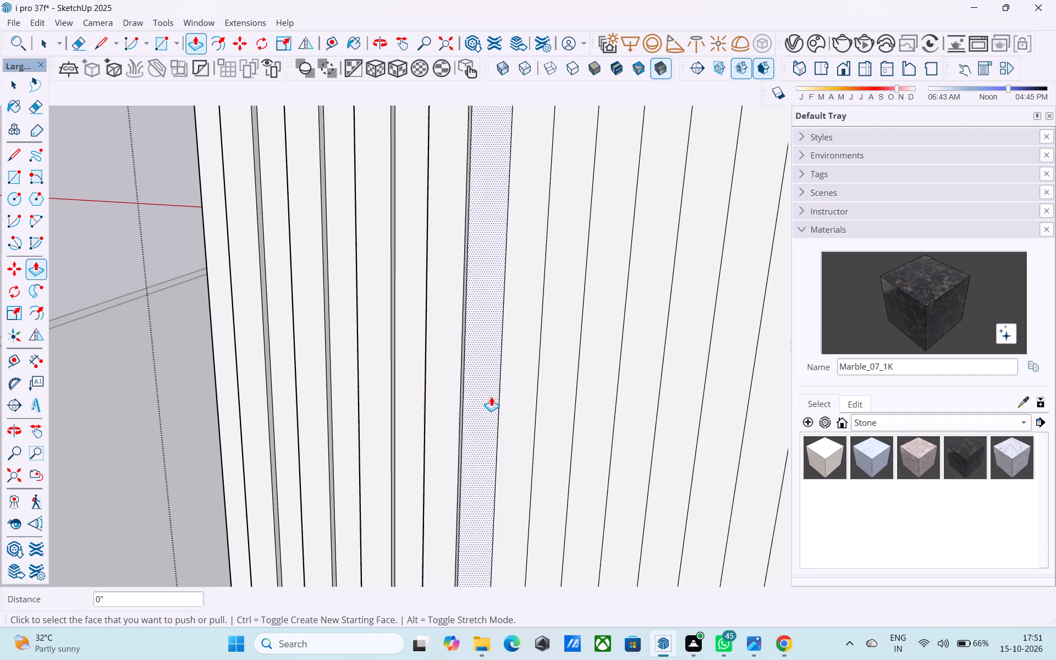
double_click(515, 396)
Repeat the 1" outward Push/Pull on the remaining five alternate strips of the side wall, up to the farthest panel line.
shift+middle_drag(515, 396, 424, 374)
double_click(501, 384)
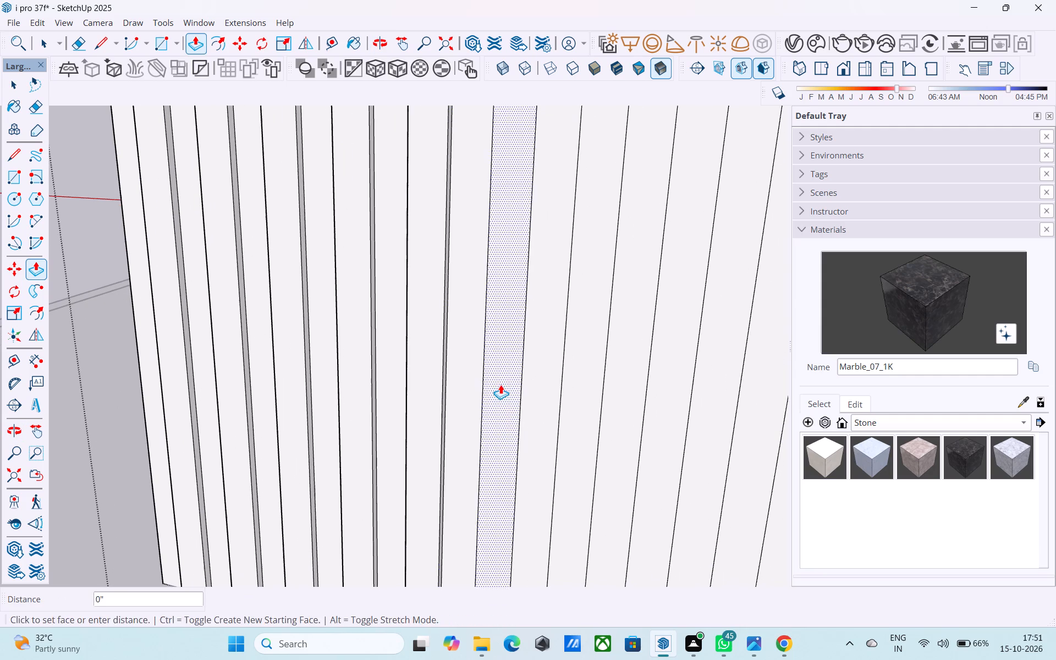
shift+middle_drag(568, 390, 542, 383)
double_click(552, 384)
shift+middle_drag(552, 384, 482, 379)
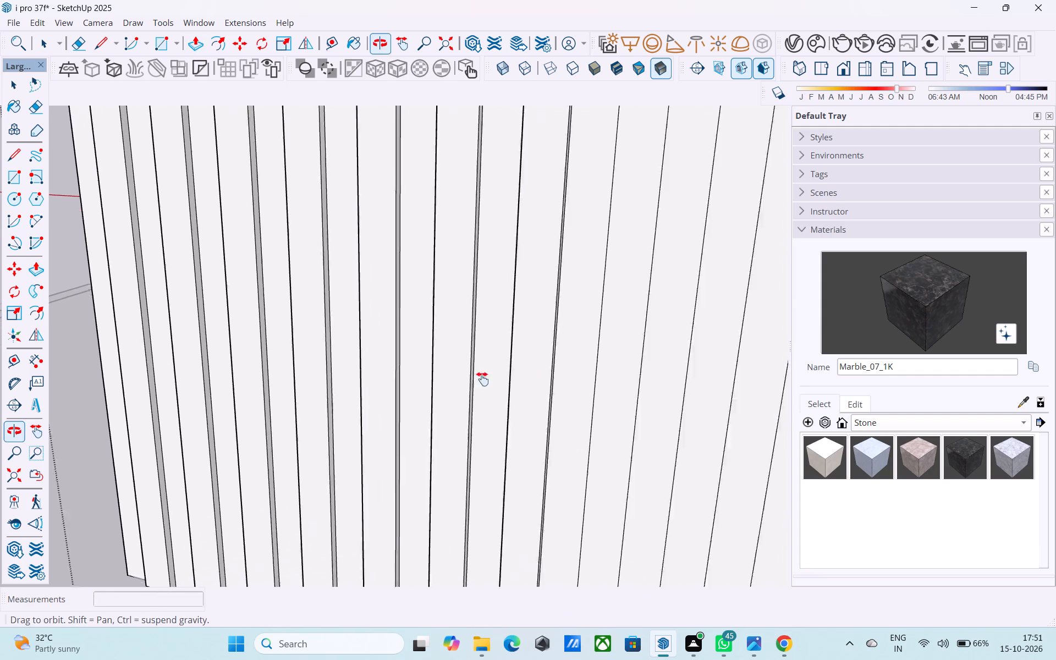
shift+middle_drag(482, 379, 384, 372)
double_click(479, 382)
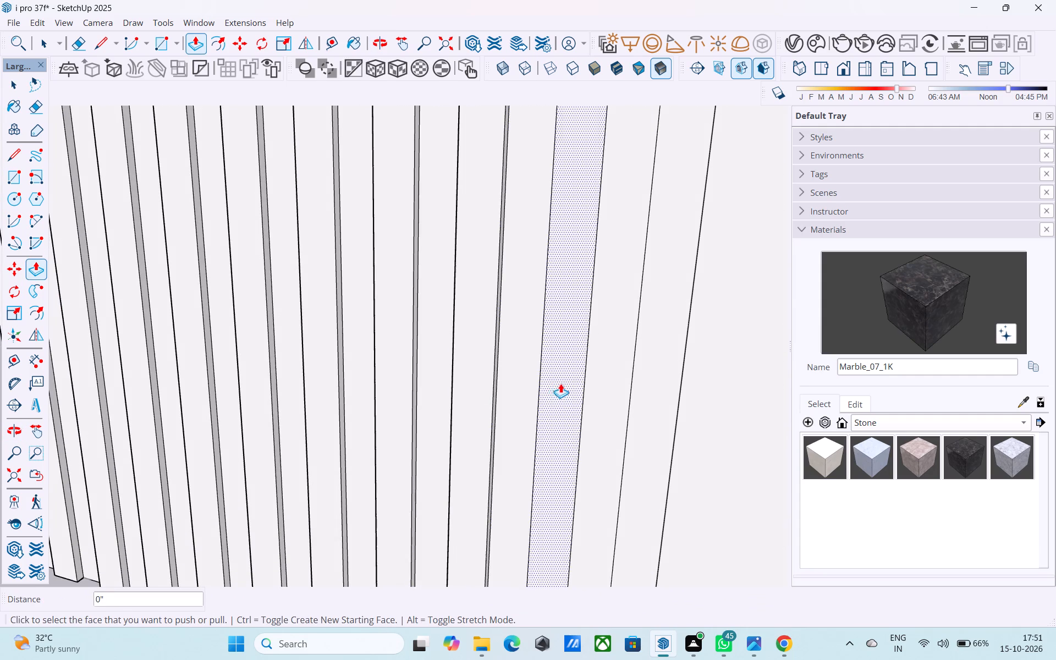
double_click(562, 383)
double_click(654, 389)
middle_drag(371, 389, 527, 397)
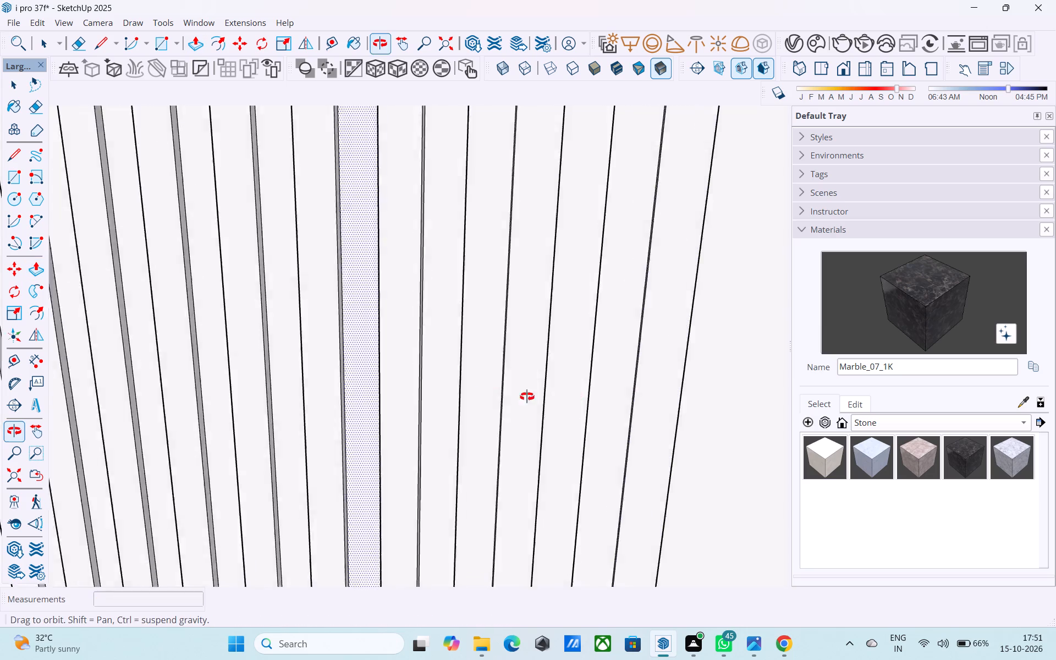
middle_drag(527, 397, 766, 375)
scroll(713, 360, down, 11)
middle_drag(554, 398, 645, 275)
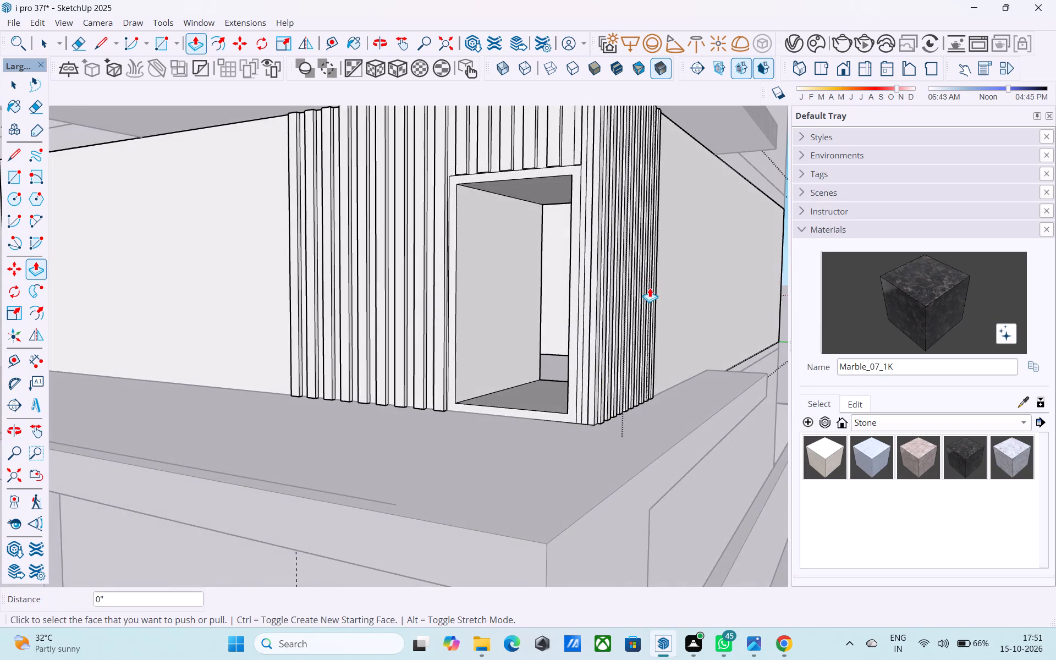
scroll(614, 370, down, 14)
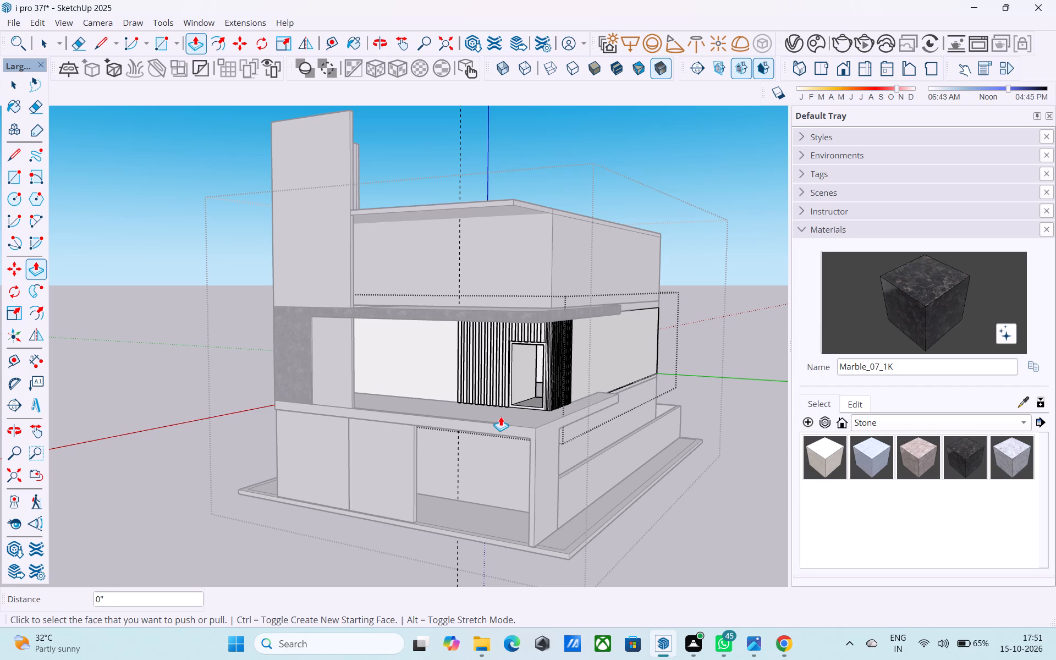
Leave the open wall group and save the model.
key(space)
middle_drag(502, 409, 516, 412)
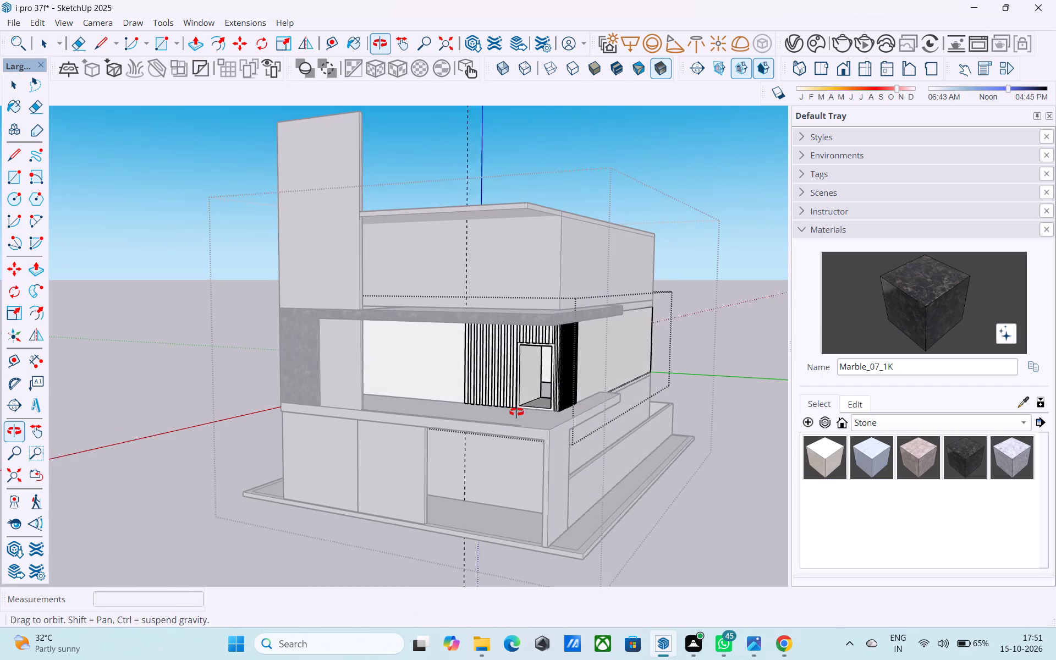
middle_drag(516, 412, 607, 415)
scroll(609, 419, down, 6)
click(655, 403)
middle_drag(654, 403, 646, 395)
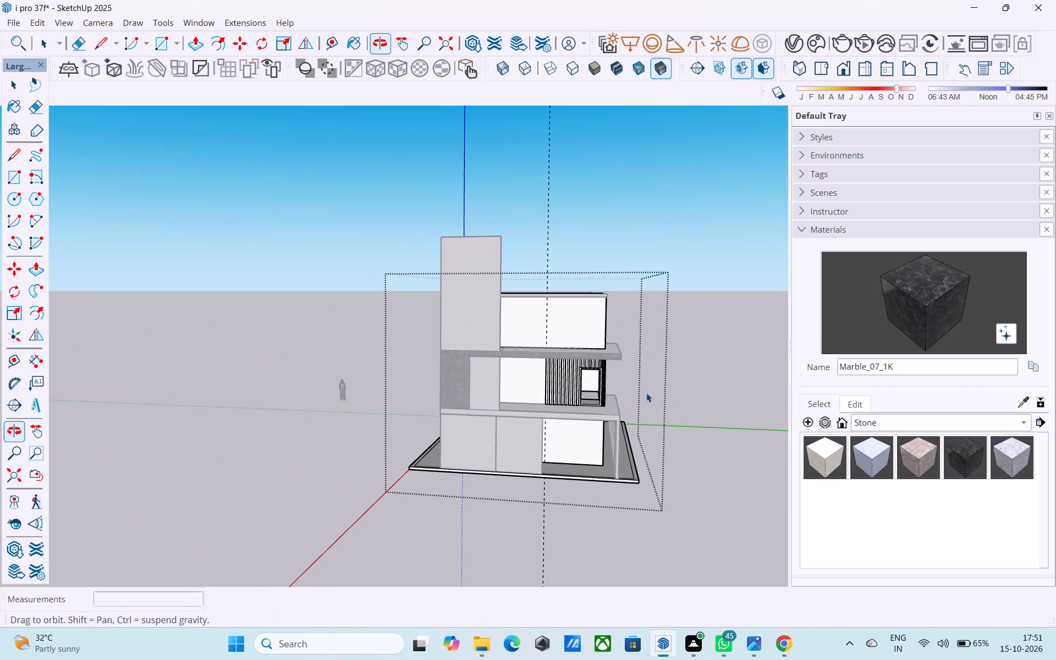
key(ctrl+s)
Open the upper-floor wall group and Push/Pull its narrow end face about 4 1/4" to close the gap at the tall tower wall.
click(466, 425)
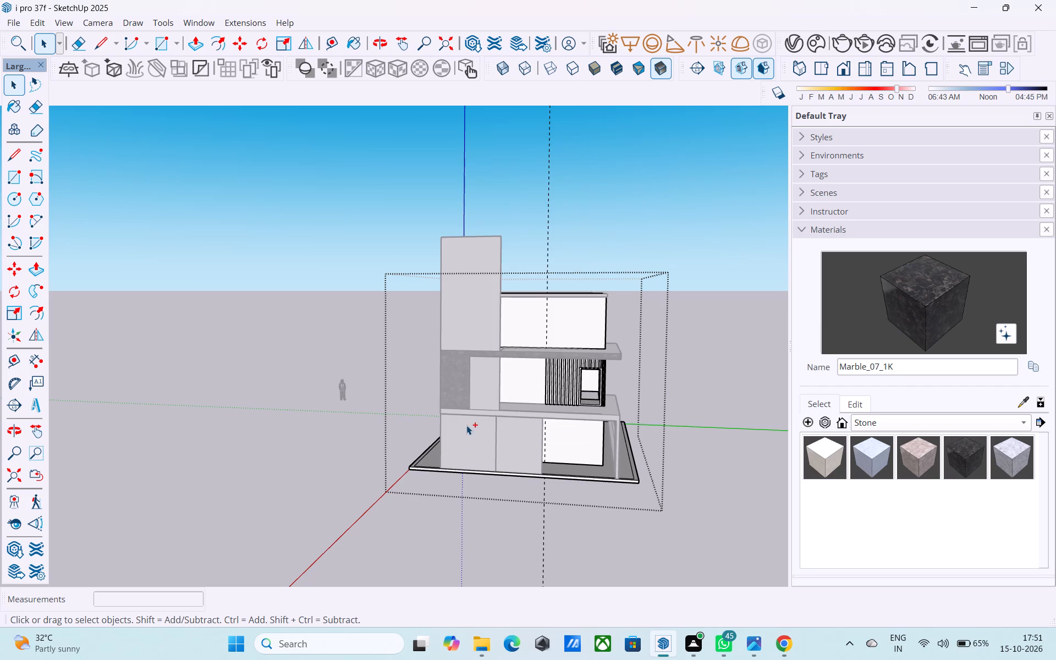
middle_drag(466, 425, 436, 444)
scroll(436, 444, up, 1)
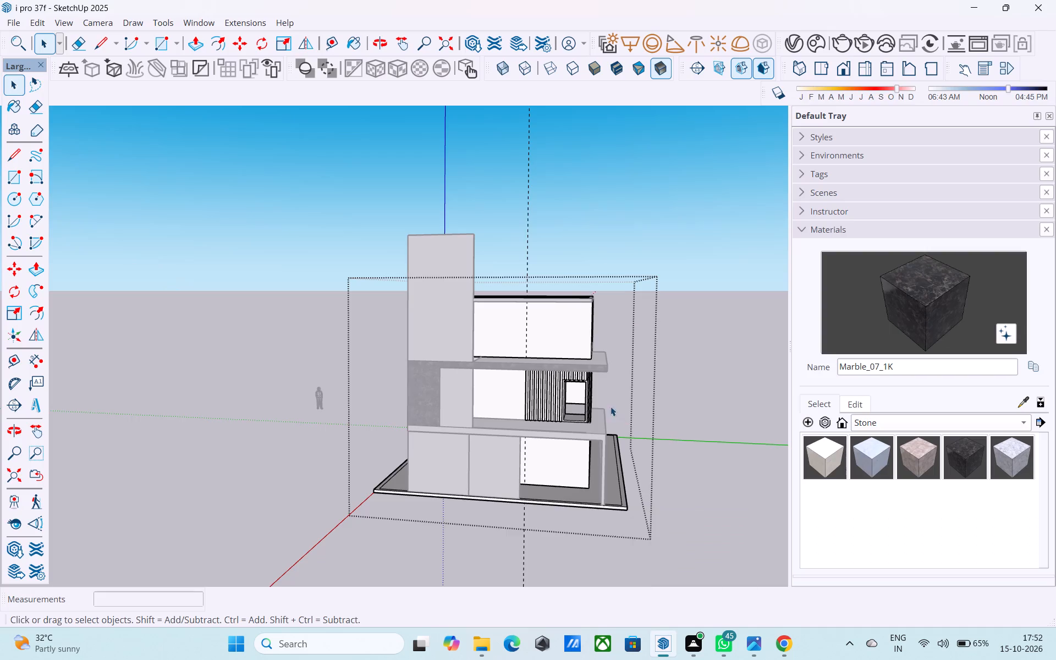
scroll(564, 399, up, 8)
middle_drag(553, 401, 544, 424)
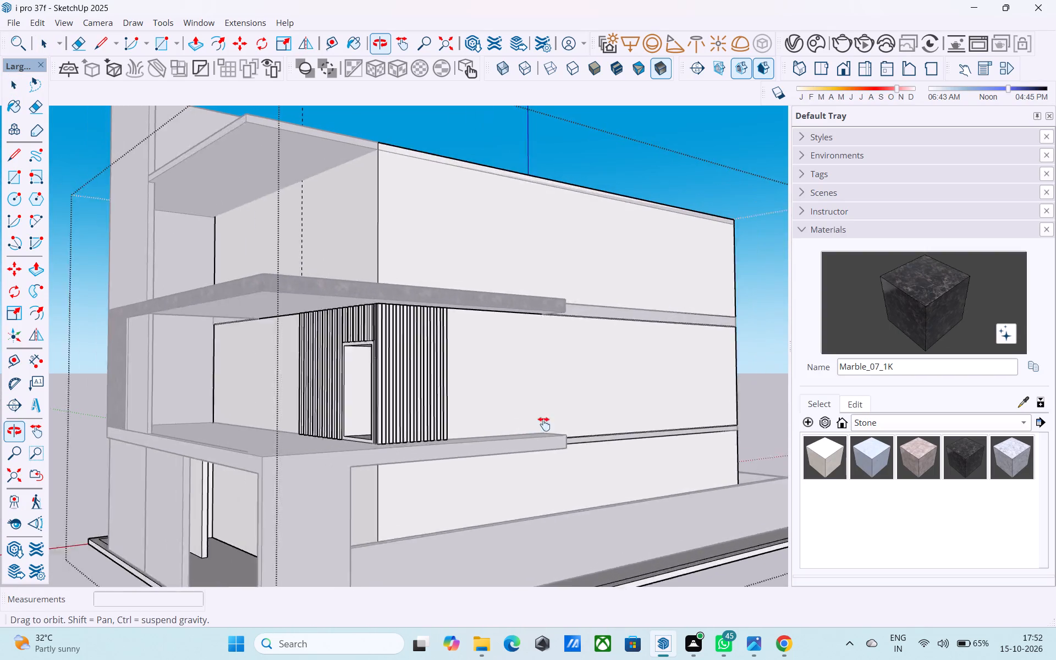
middle_drag(544, 424, 565, 429)
middle_drag(448, 408, 469, 474)
scroll(370, 402, up, 4)
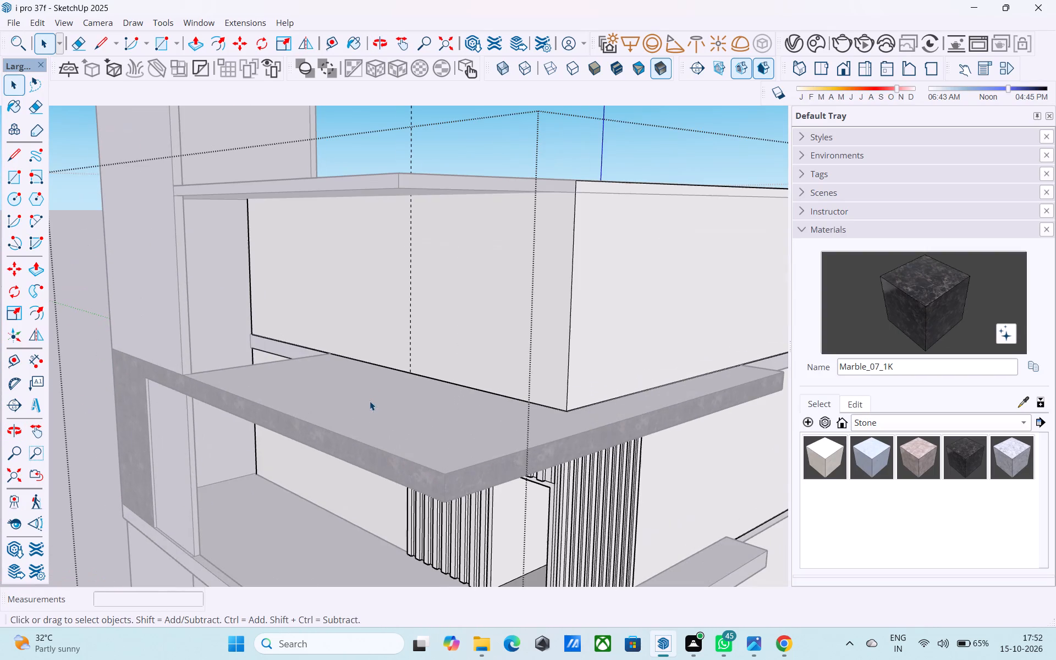
middle_drag(322, 404, 336, 407)
scroll(222, 311, up, 10)
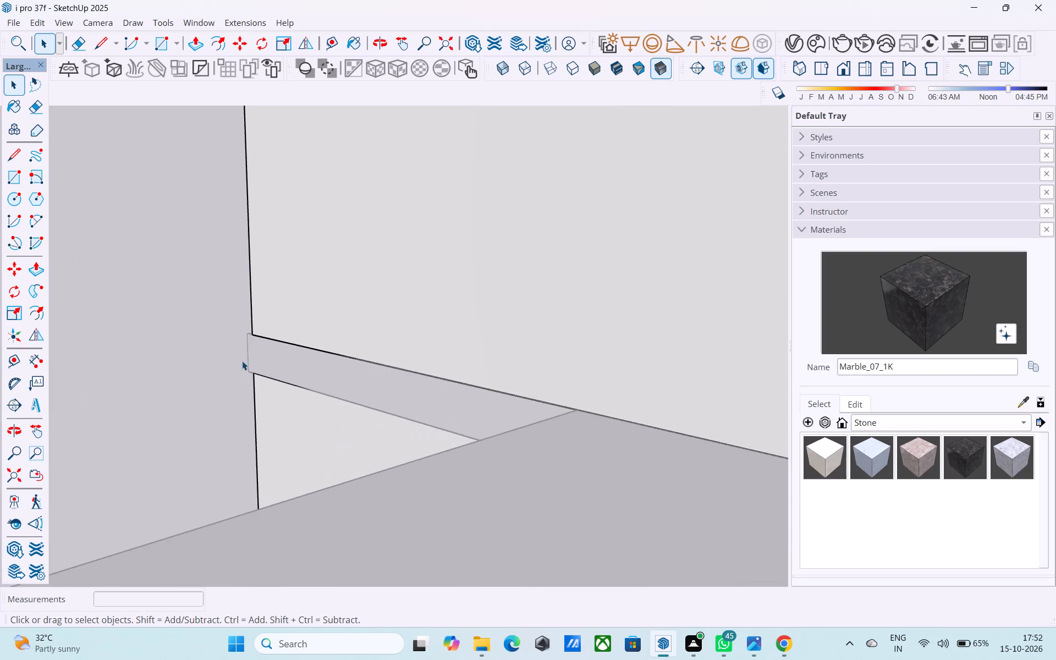
middle_drag(239, 363, 277, 356)
scroll(272, 344, up, 9)
middle_drag(239, 338, 564, 410)
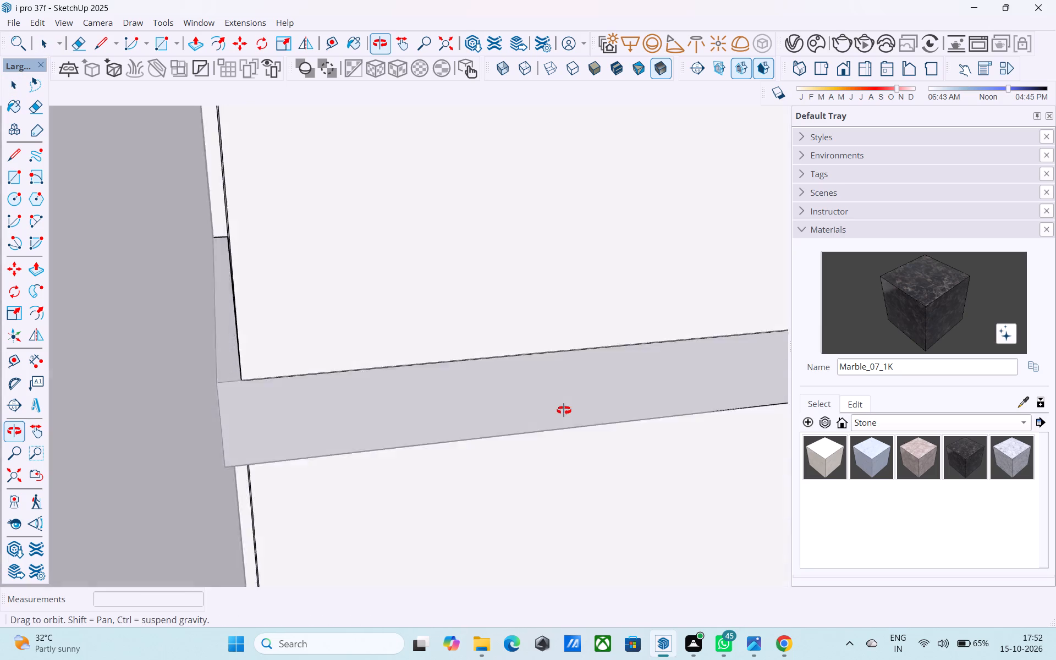
middle_drag(564, 410, 531, 380)
middle_drag(261, 360, 223, 356)
scroll(272, 343, up, 3)
click(318, 296)
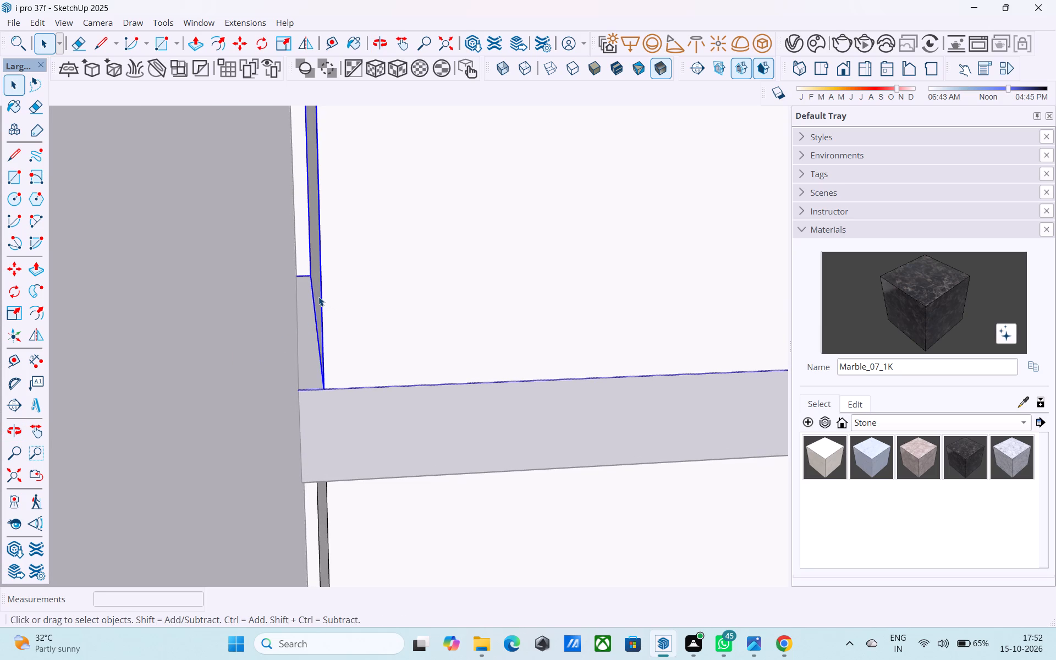
double_click(318, 296)
click(316, 282)
key(p)
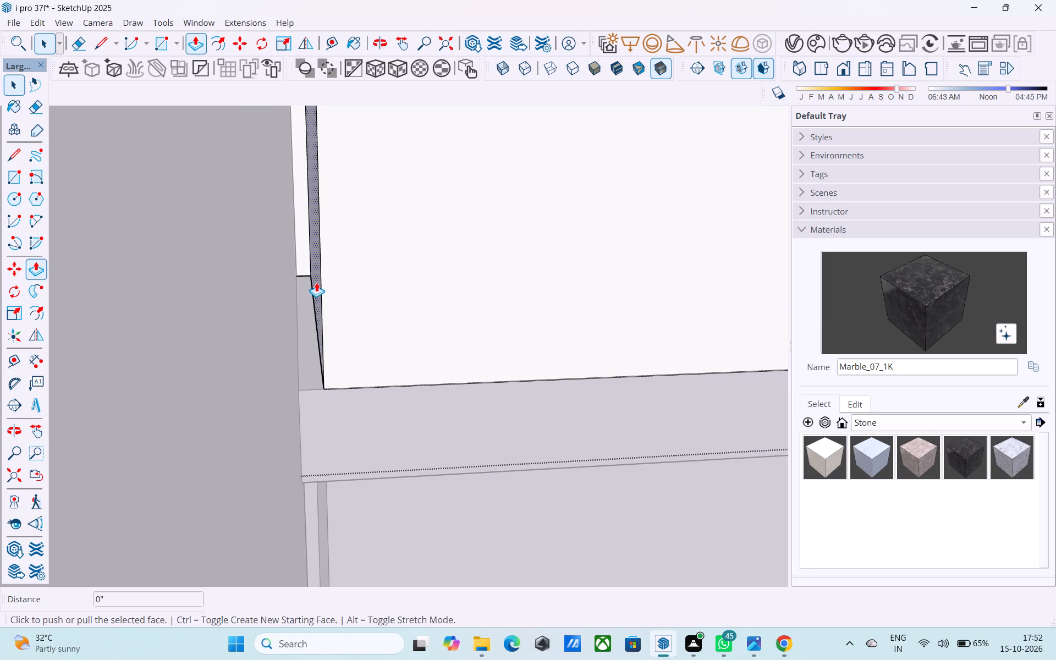
click(316, 282)
click(287, 287)
Leave the upper-floor wall group and save the model.
middle_drag(345, 315, 74, 290)
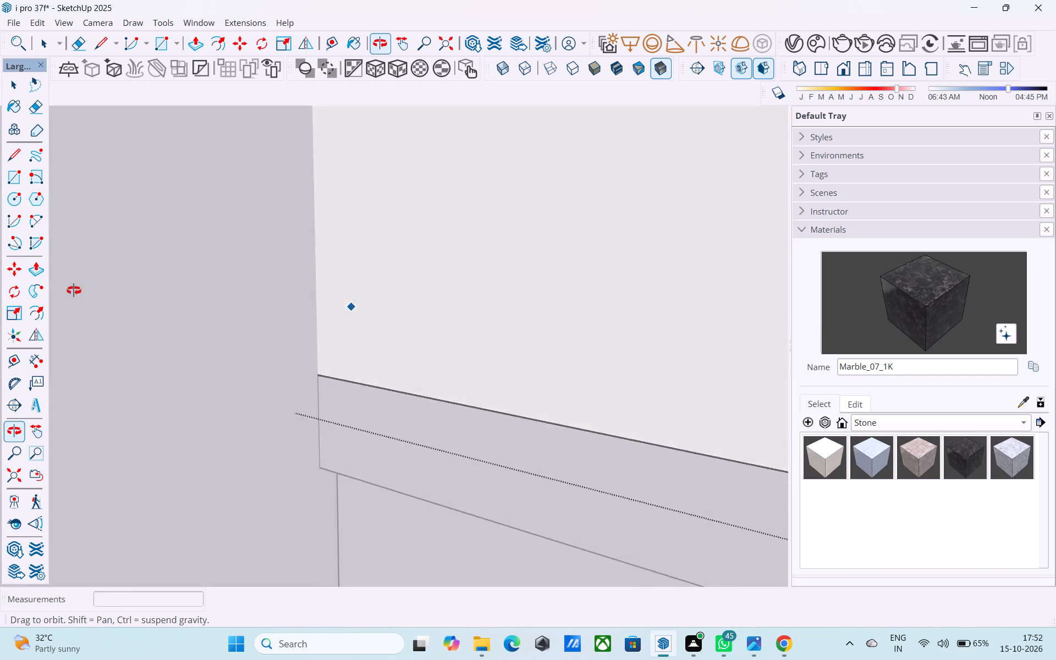
middle_drag(74, 290, 67, 289)
scroll(342, 327, down, 5)
scroll(350, 339, down, 20)
scroll(350, 339, down, 4)
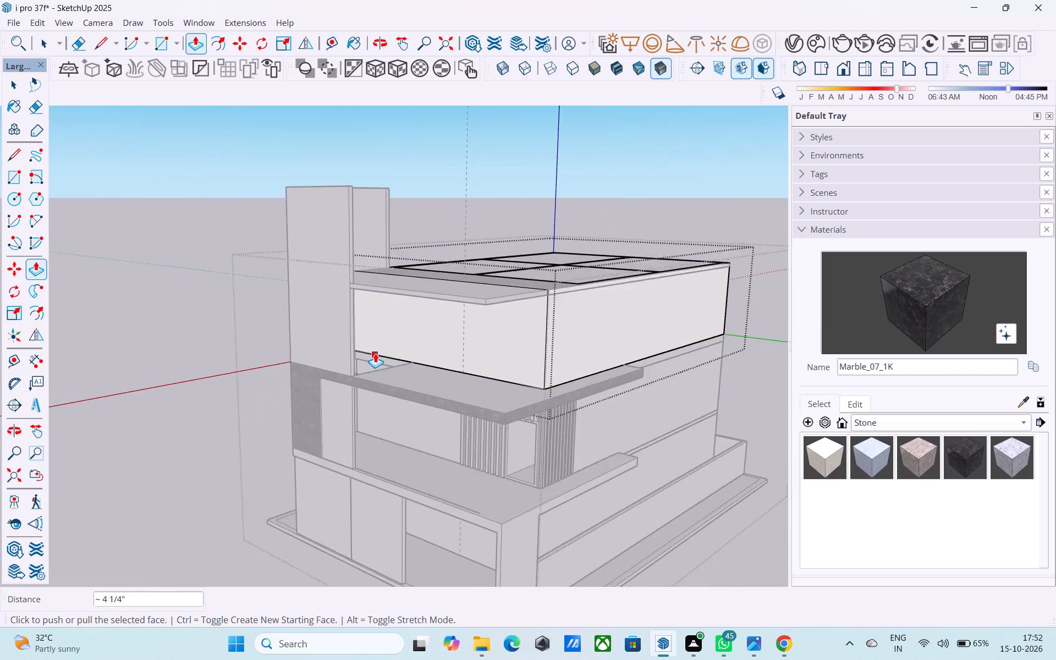
scroll(375, 353, down, 4)
key(space)
click(681, 426)
middle_drag(442, 413, 466, 414)
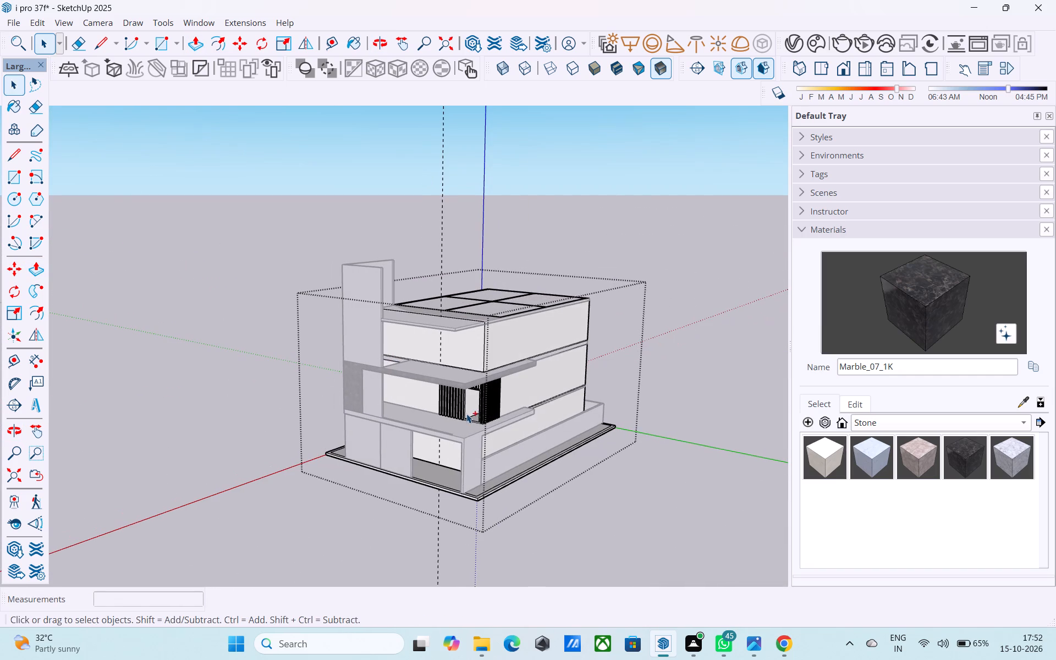
key(ctrl+s)
Examine the raised vertical panels around the middle-floor corner and the framed doorway from both sides.
shift+middle_drag(502, 437, 596, 355)
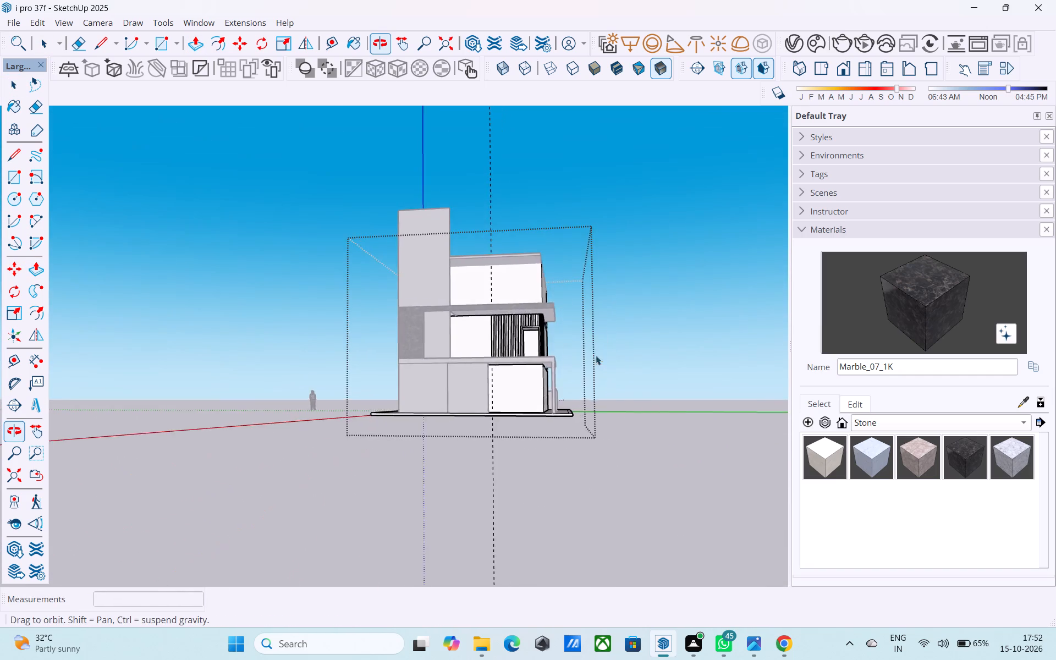
shift+middle_drag(596, 355, 604, 356)
scroll(506, 338, up, 10)
shift+middle_drag(506, 335, 440, 345)
scroll(440, 345, down, 4)
shift+middle_drag(440, 345, 447, 371)
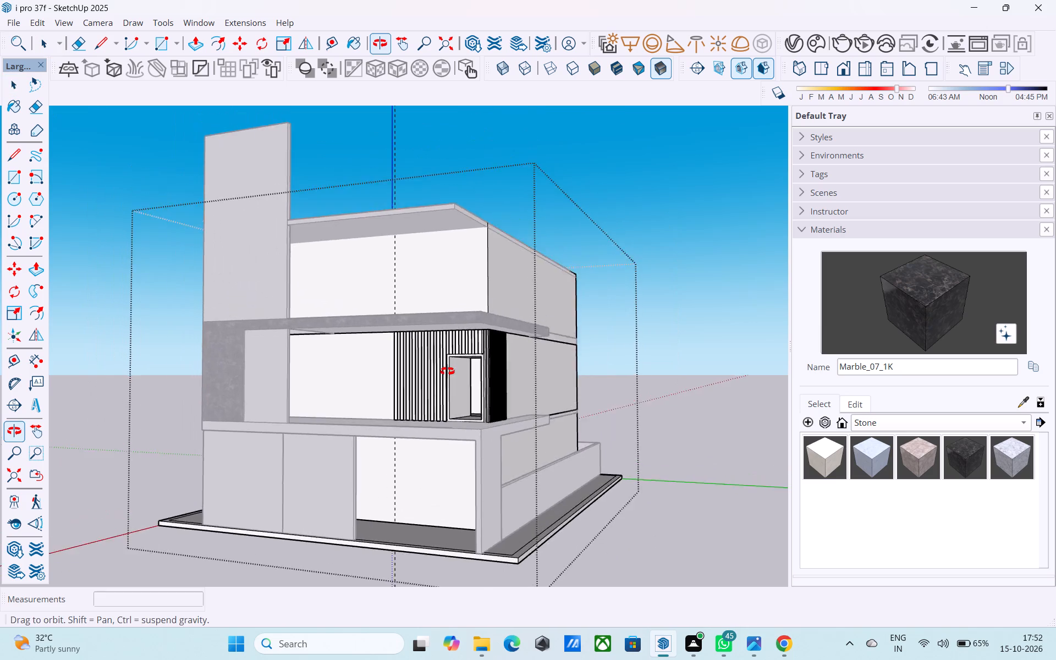
shift+middle_drag(447, 371, 320, 391)
scroll(337, 379, up, 11)
middle_drag(437, 381, 314, 384)
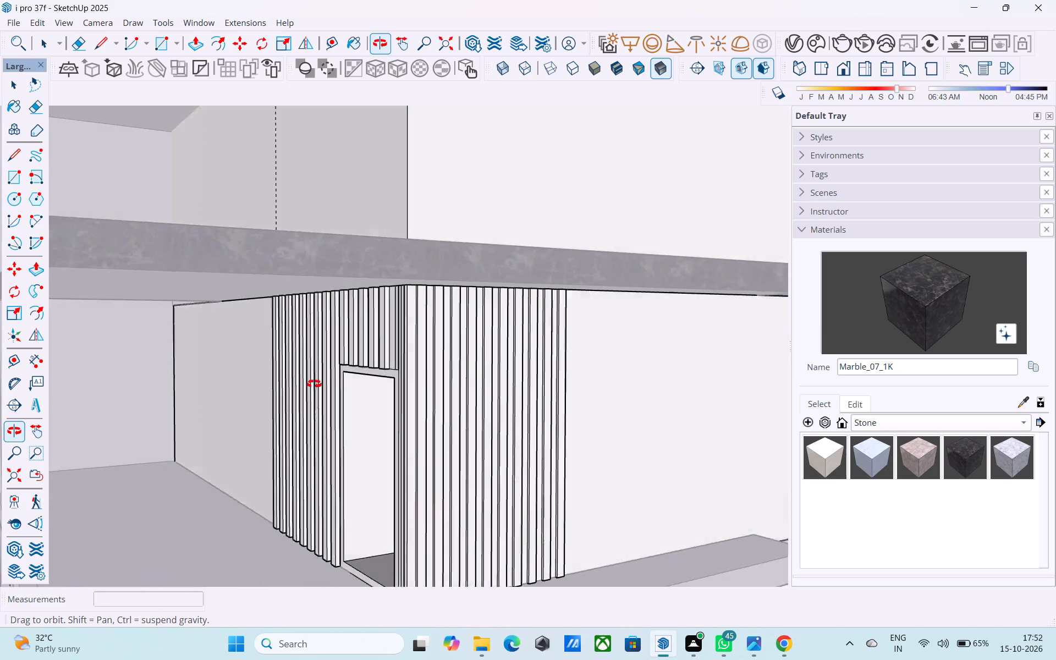
middle_drag(314, 384, 661, 386)
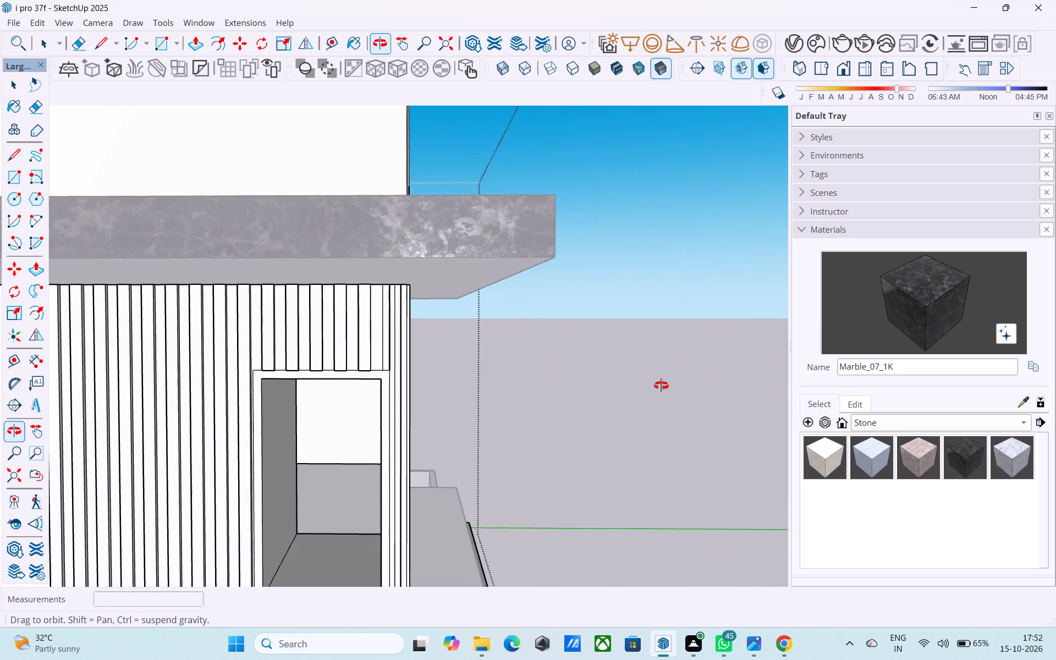
middle_drag(661, 386, 535, 354)
Open the middle-floor wall group and paint the first four raised panels with B04_Peach_Ember from Solid Colors.
shift+middle_drag(356, 402, 475, 388)
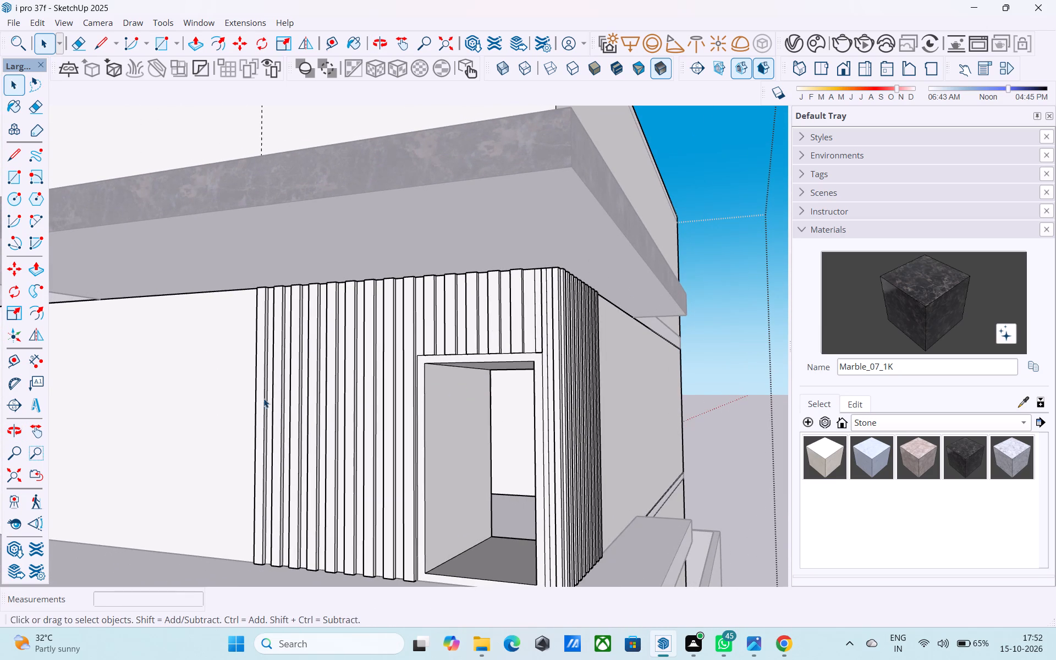
click(262, 398)
double_click(261, 397)
click(259, 393)
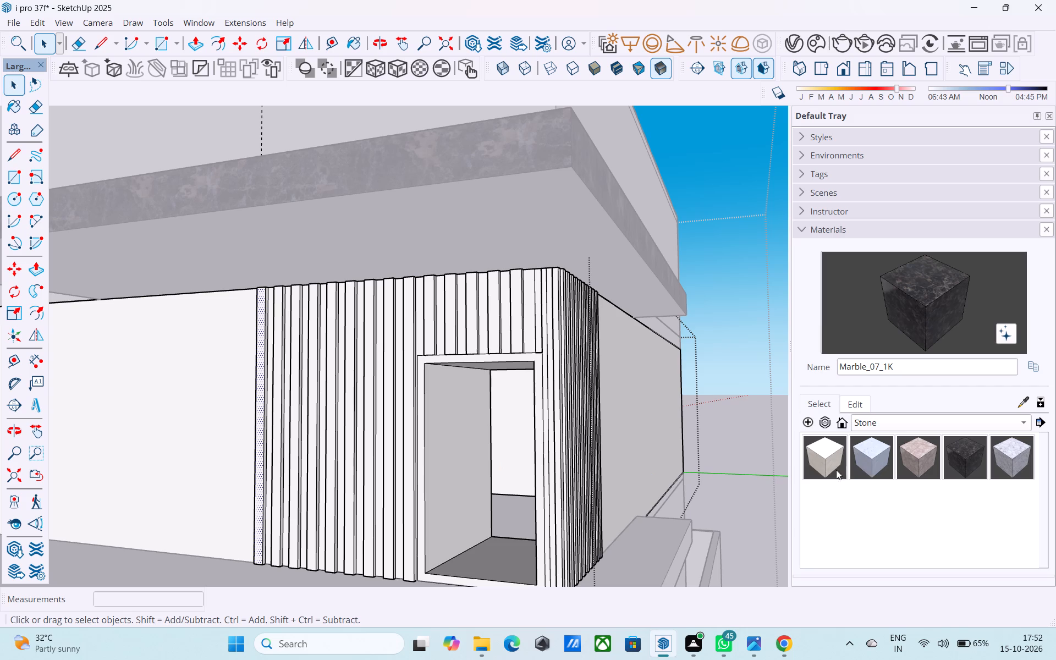
click(879, 427)
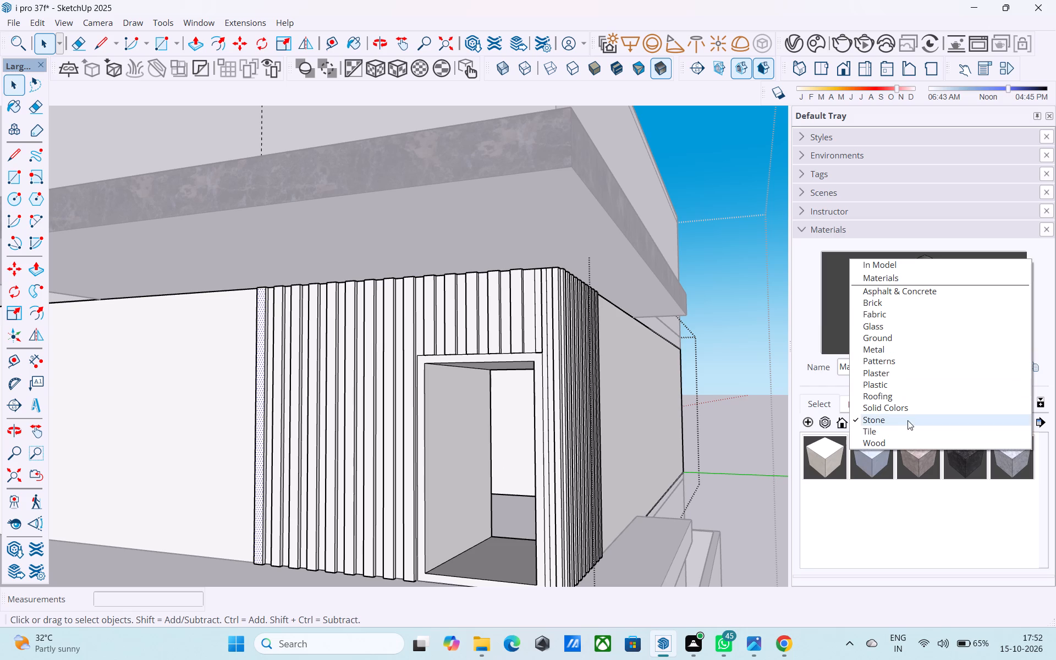
click(908, 406)
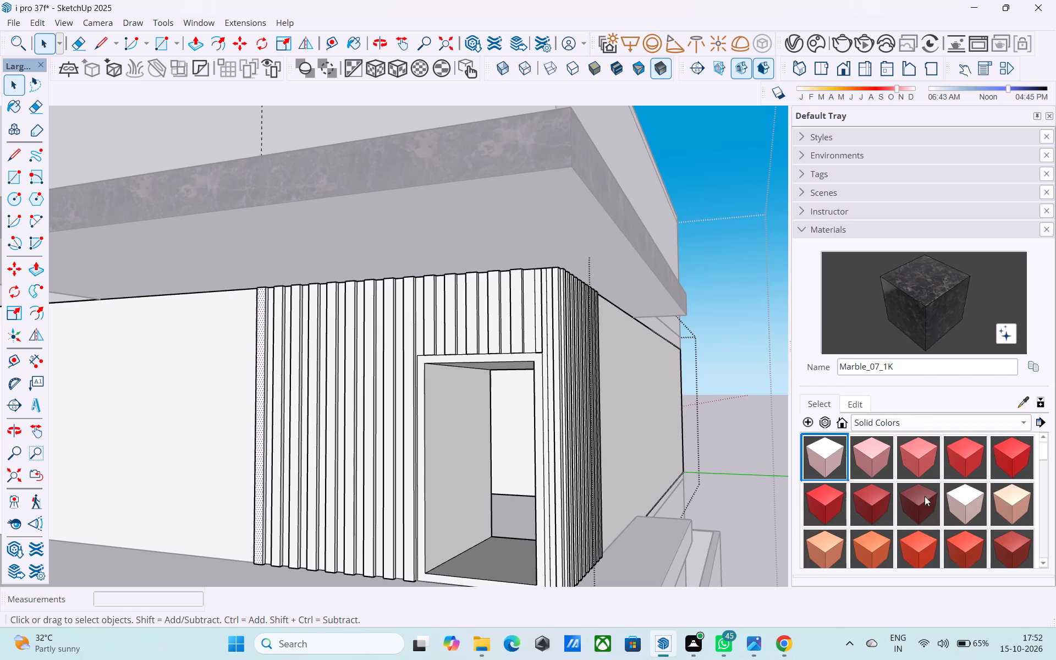
scroll(925, 503, down, 1)
click(875, 533)
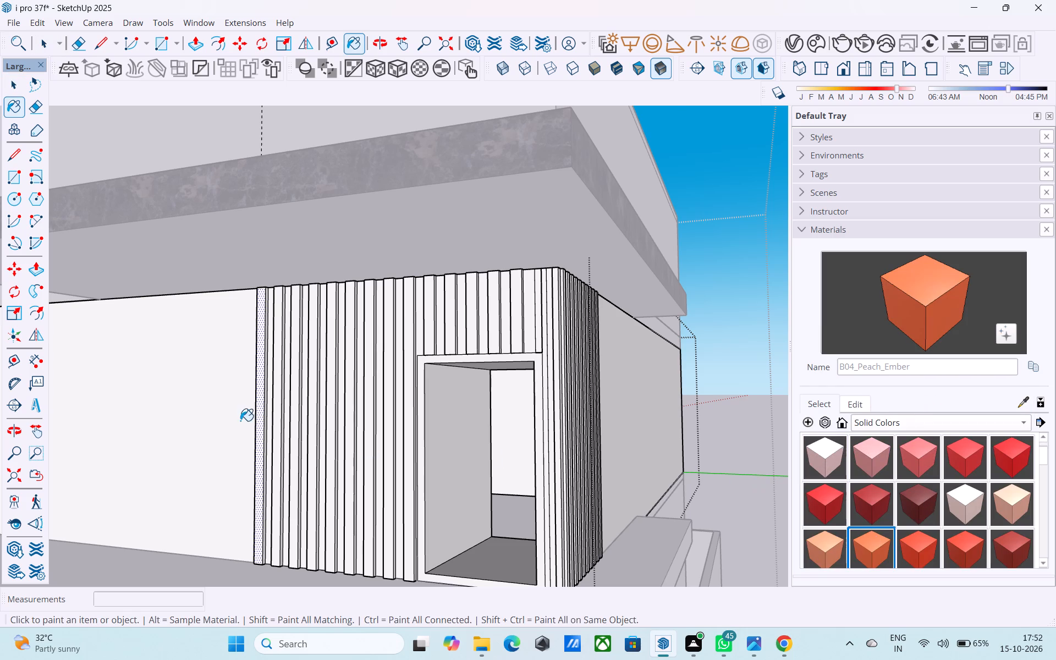
scroll(240, 421, up, 8)
click(266, 409)
click(307, 409)
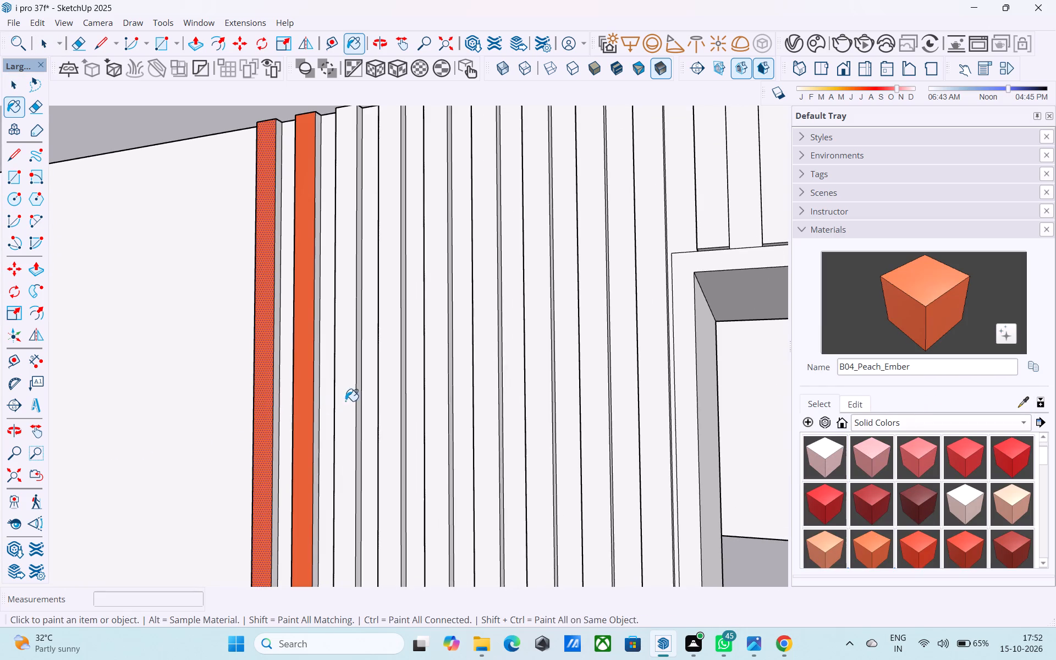
click(346, 400)
click(393, 382)
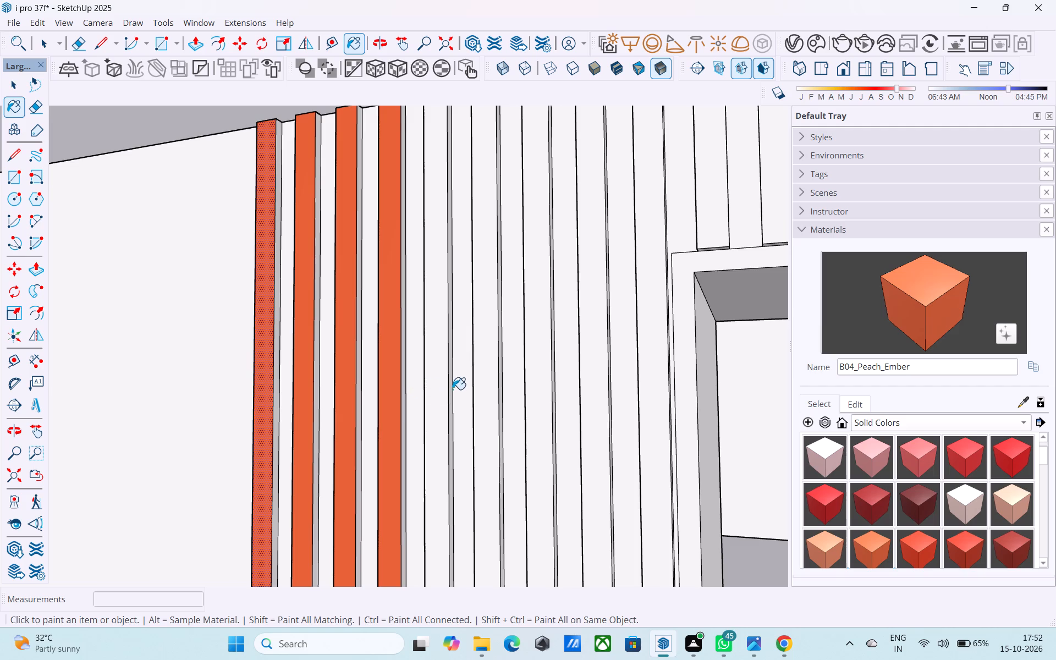
Paint the remaining five full-height raised panels up to the framed doorway with B04_Peach_Ember.
scroll(453, 389, down, 4)
middle_drag(453, 389, 475, 387)
click(416, 225)
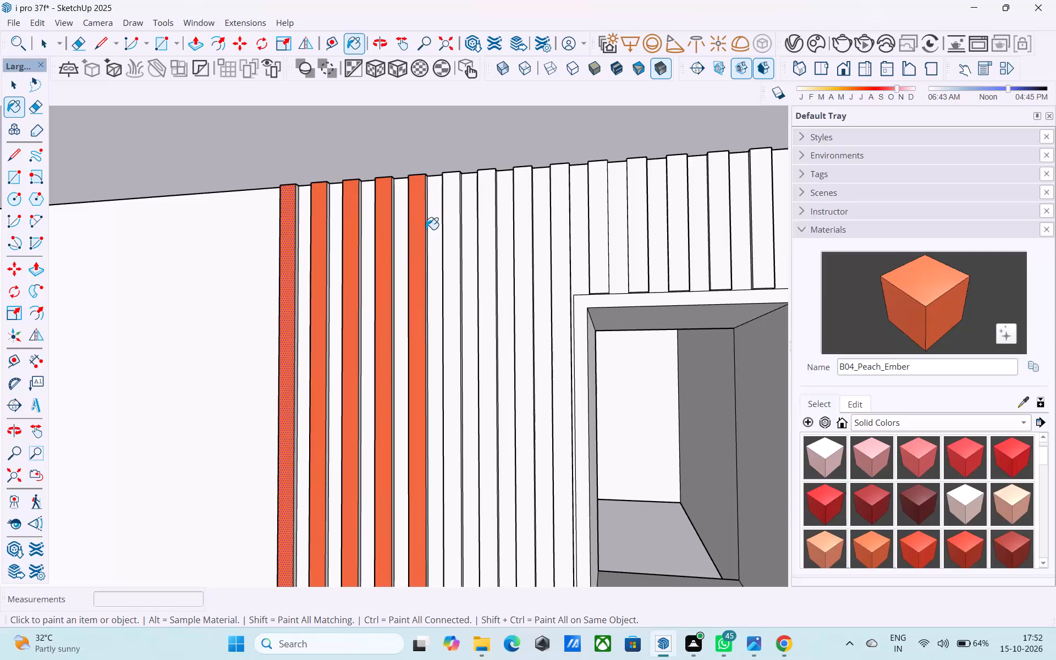
click(454, 222)
click(482, 212)
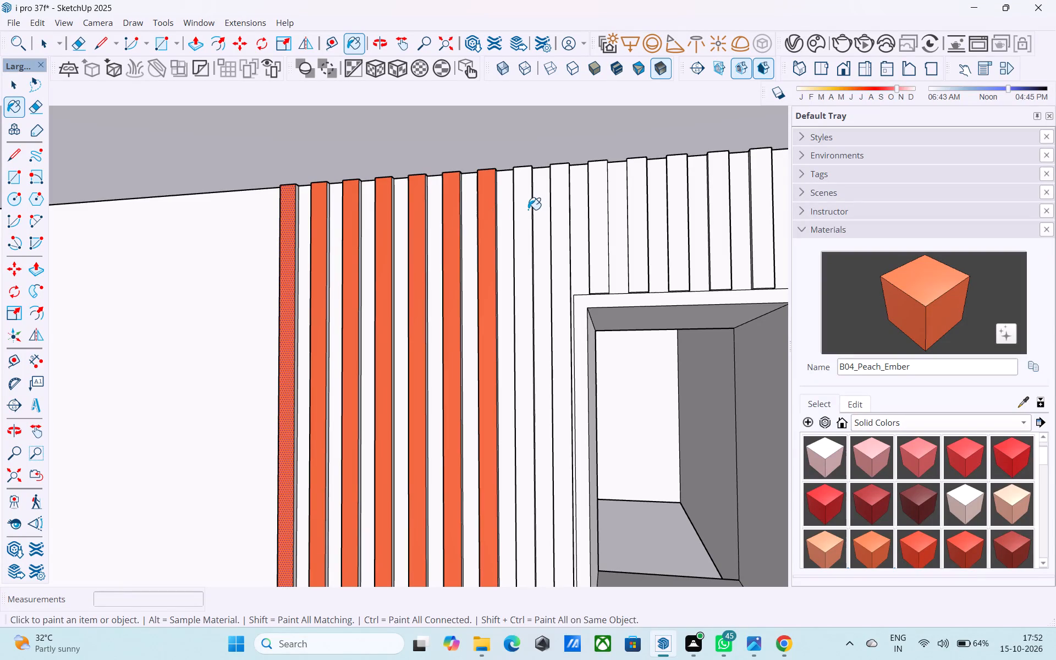
click(527, 210)
click(568, 211)
Paint the short raised panels above the framed doorway with B04_Peach_Ember, including the narrow one at its far end.
click(608, 212)
click(601, 212)
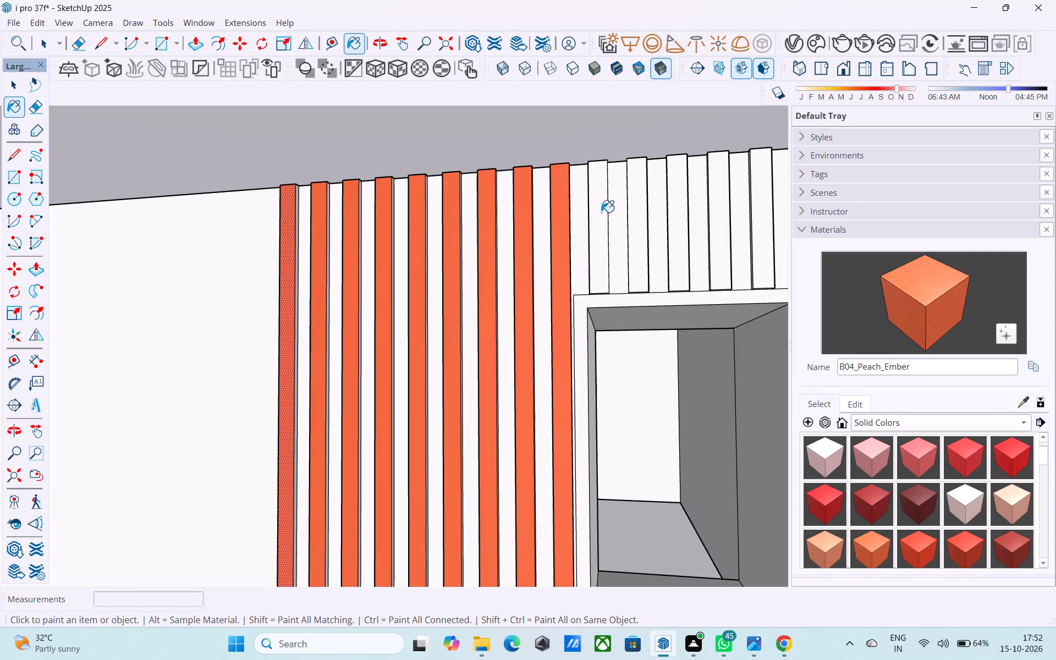
click(634, 216)
middle_drag(687, 232, 542, 241)
click(543, 240)
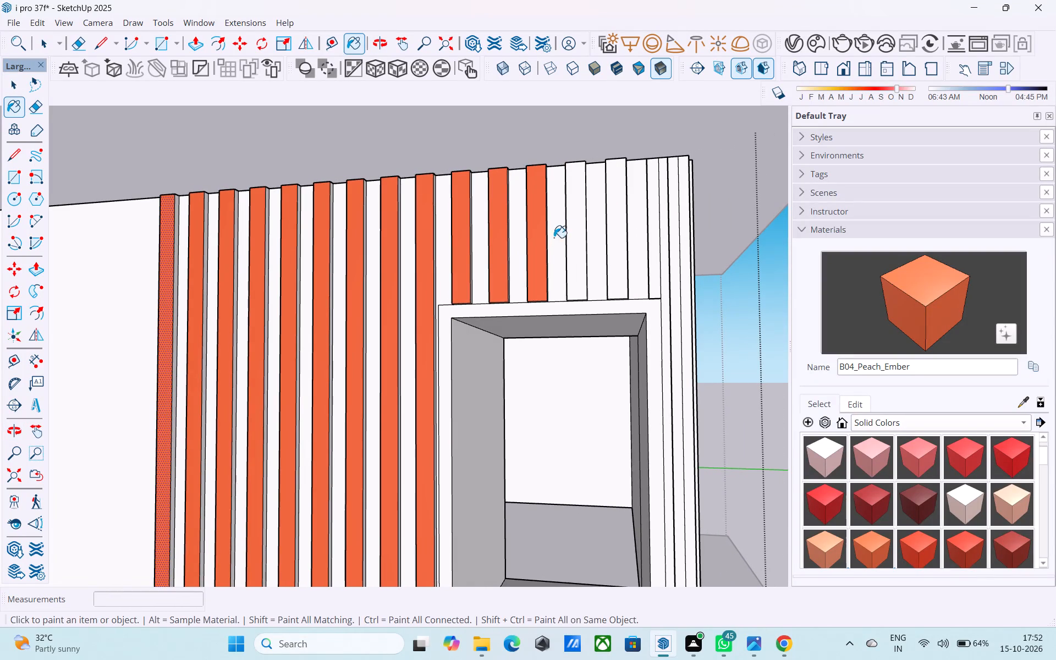
click(573, 230)
click(609, 229)
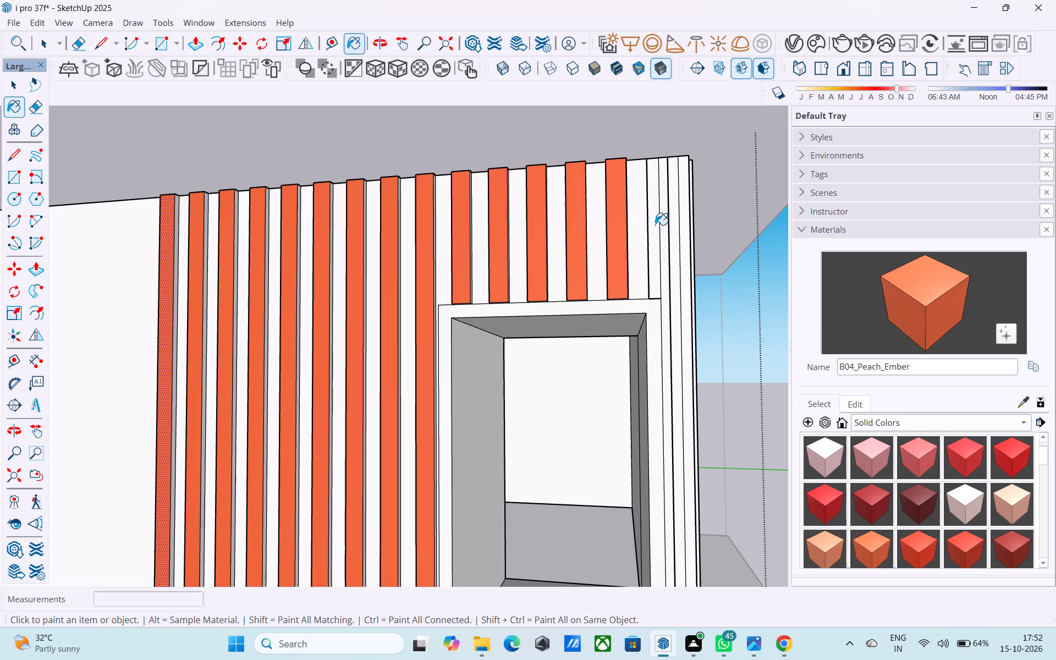
click(655, 225)
Paint the full-height raised panel at the wall corner beside the doorway with B04_Peach_Ember.
middle_drag(683, 233, 499, 300)
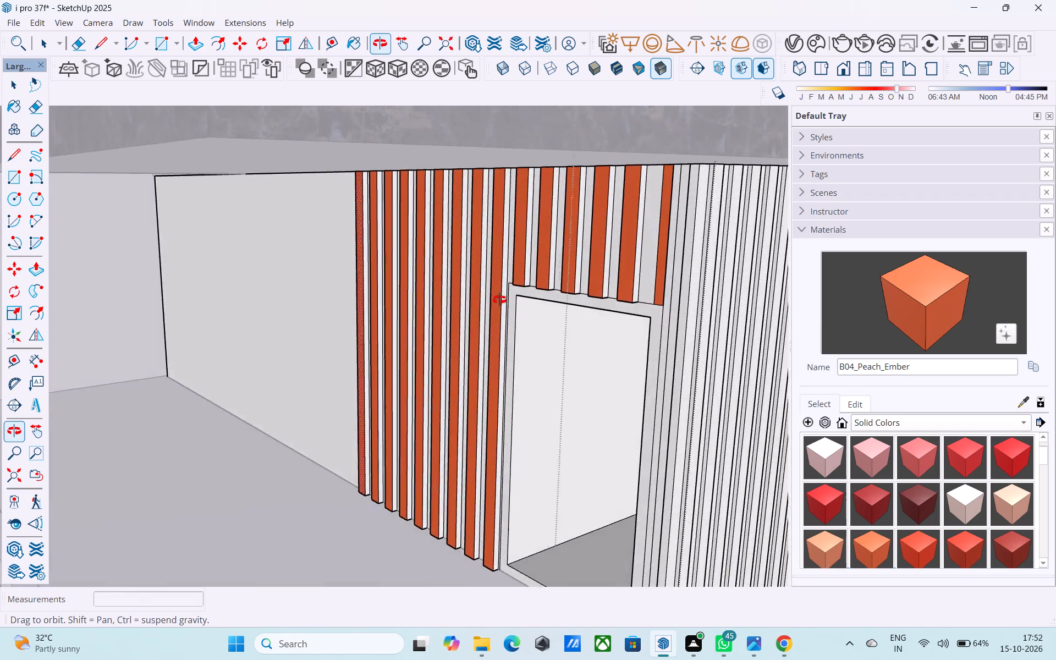
middle_drag(499, 300, 581, 258)
middle_drag(721, 253, 627, 251)
scroll(613, 253, up, 6)
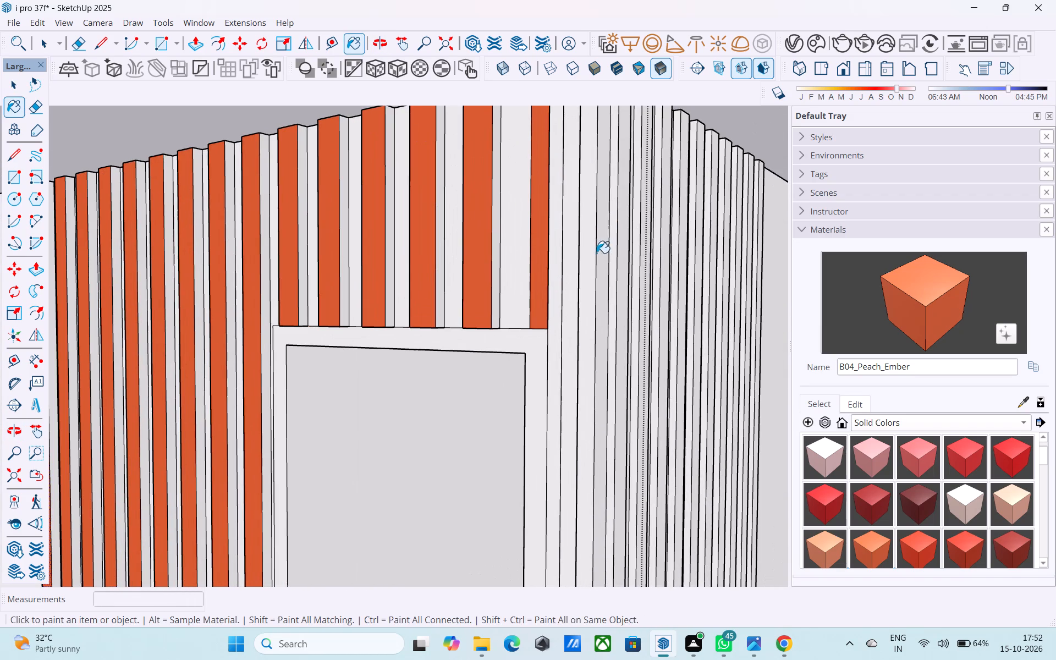
click(590, 249)
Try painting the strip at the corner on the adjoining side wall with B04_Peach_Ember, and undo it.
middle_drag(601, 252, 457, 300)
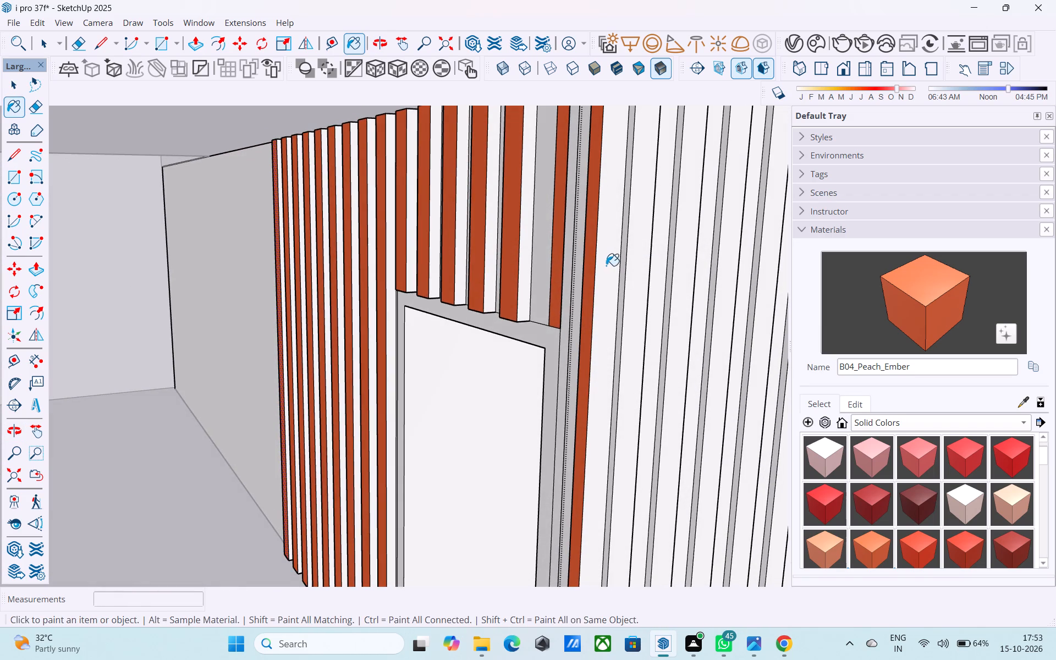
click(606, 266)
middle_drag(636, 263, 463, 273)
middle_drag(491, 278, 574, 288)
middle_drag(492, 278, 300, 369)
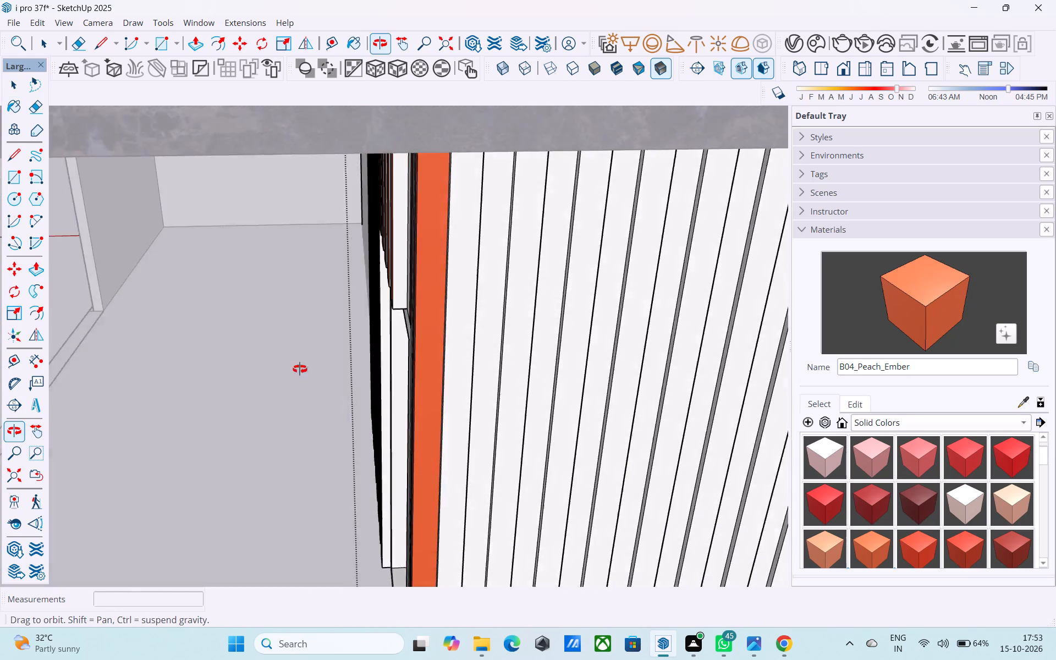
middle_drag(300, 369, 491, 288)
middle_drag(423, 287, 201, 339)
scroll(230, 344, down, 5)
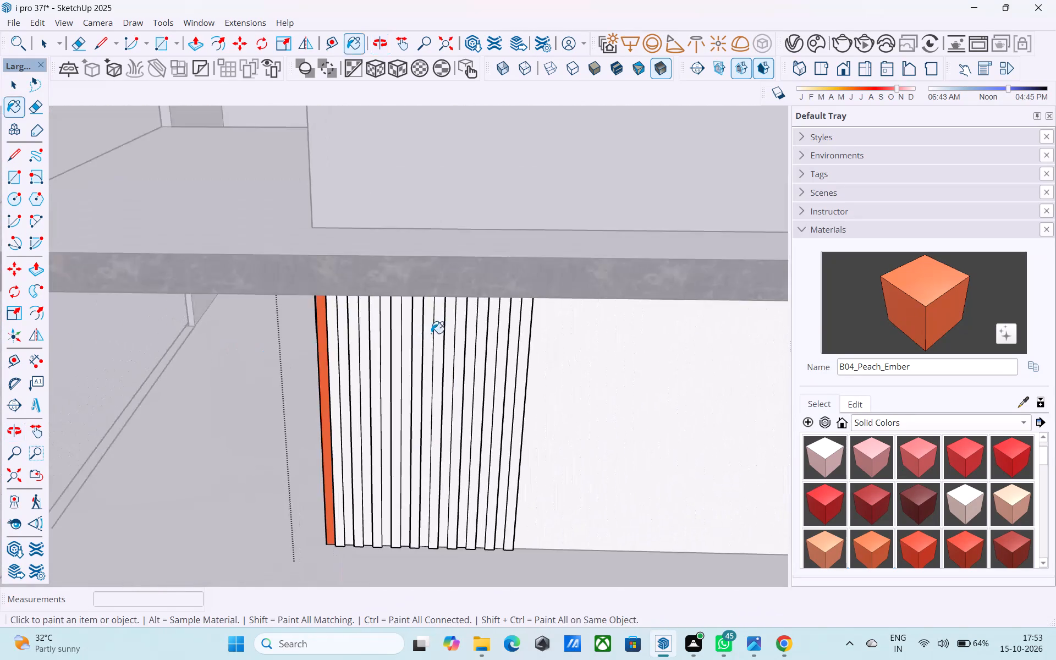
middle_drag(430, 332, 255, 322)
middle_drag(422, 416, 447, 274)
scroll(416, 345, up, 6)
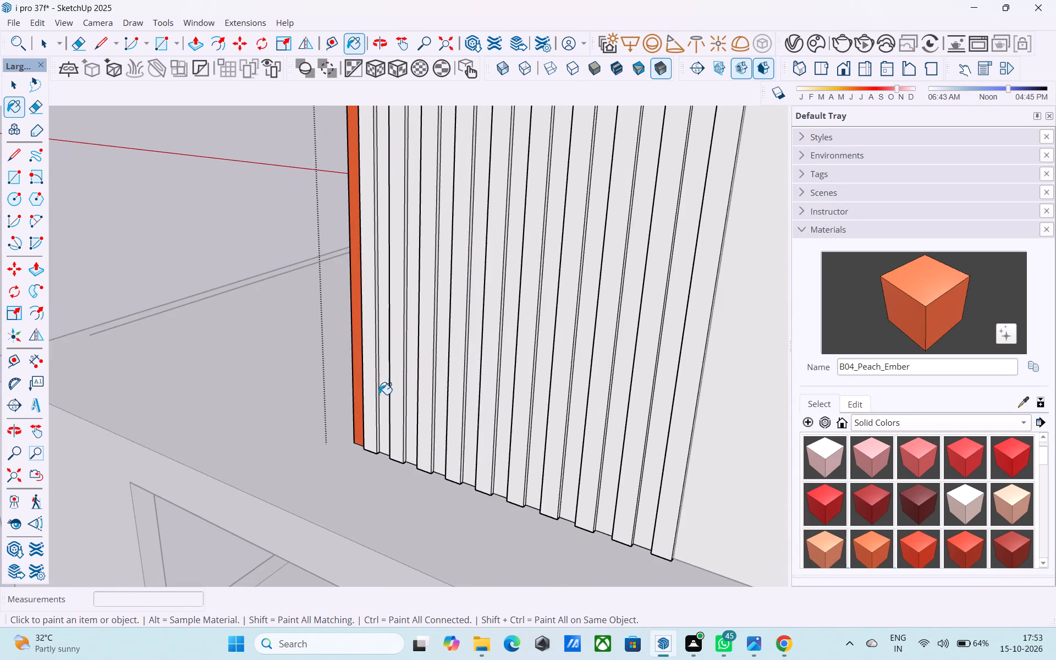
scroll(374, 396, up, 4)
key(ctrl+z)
Paint the ten raised vertical panels on the side wall around the corner with B04_Peach_Ember.
click(366, 391)
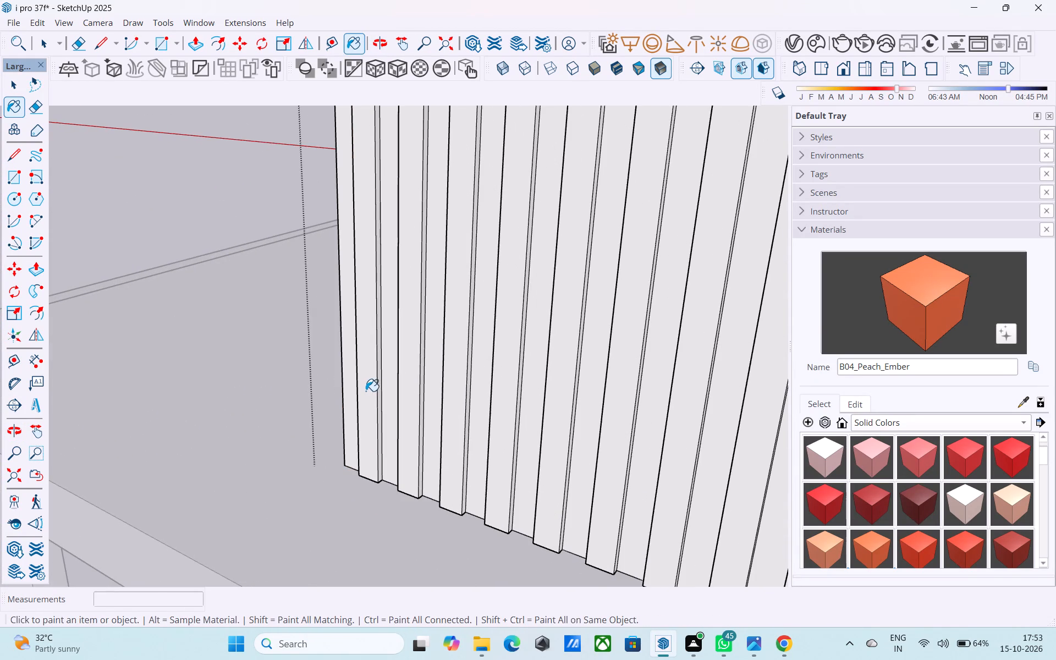
click(401, 400)
click(450, 405)
click(516, 397)
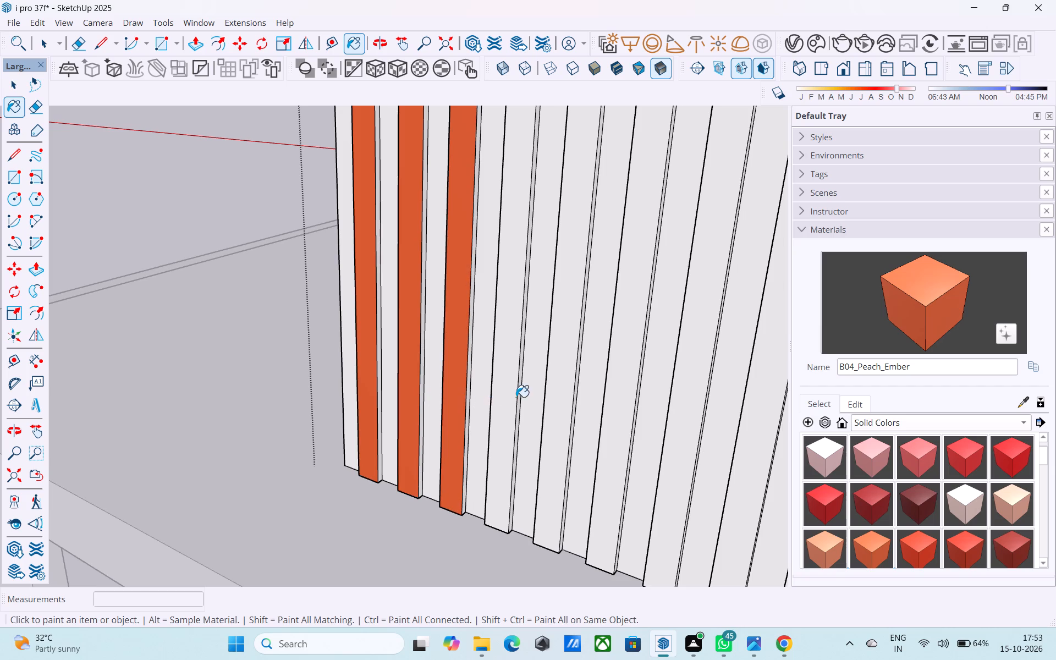
click(558, 389)
click(614, 389)
middle_drag(663, 389, 548, 311)
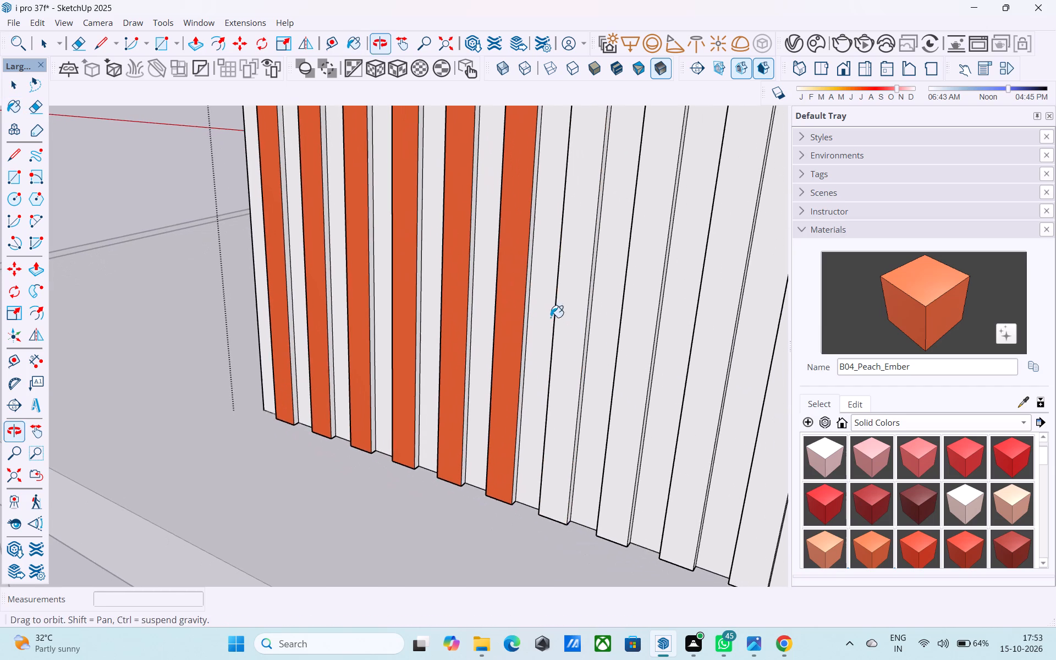
click(576, 344)
click(630, 365)
middle_drag(671, 368, 509, 313)
click(546, 357)
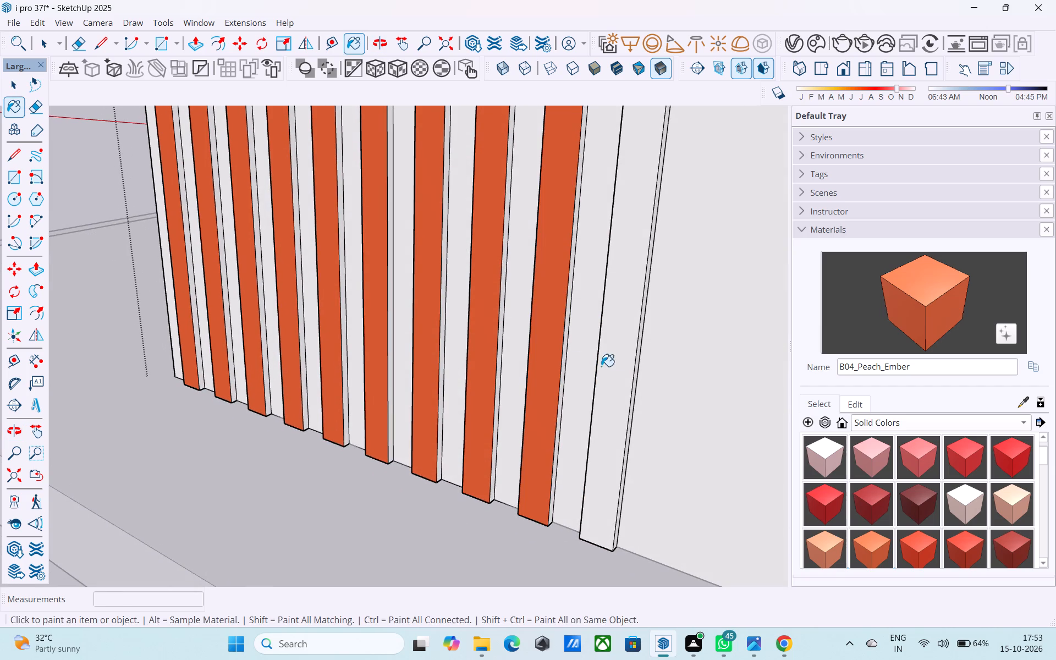
click(624, 361)
Examine the painted panels around the middle-floor corner, the framed doorway and the slab above them.
middle_drag(436, 384, 758, 350)
scroll(733, 329, down, 7)
middle_drag(507, 370, 777, 353)
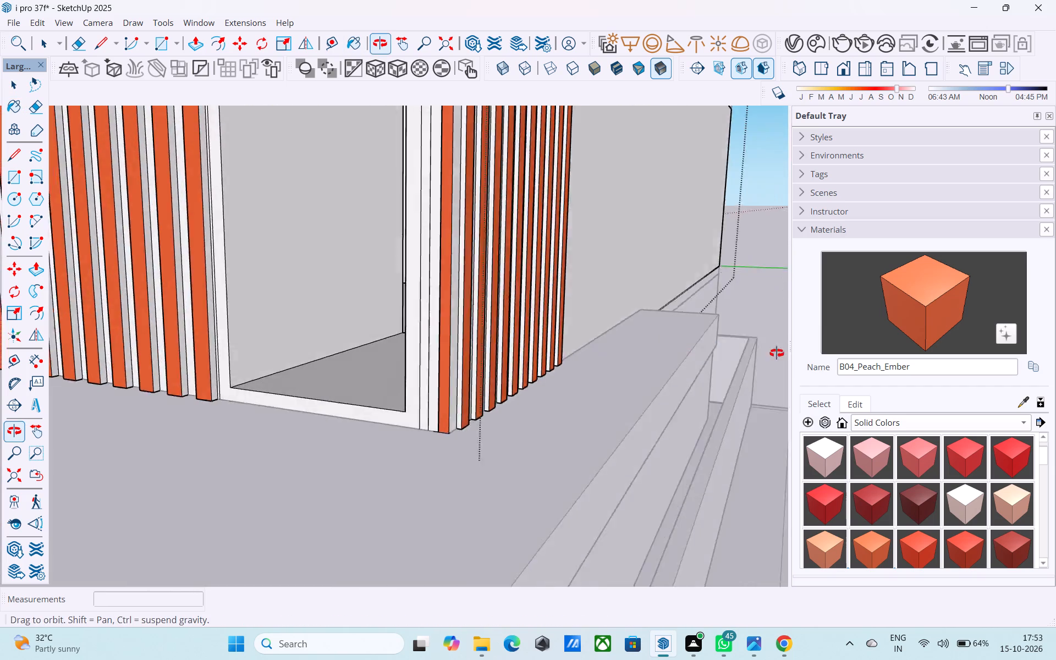
middle_drag(777, 353, 795, 353)
scroll(702, 333, down, 2)
scroll(702, 337, up, 1)
scroll(701, 338, down, 3)
middle_drag(582, 234, 630, 296)
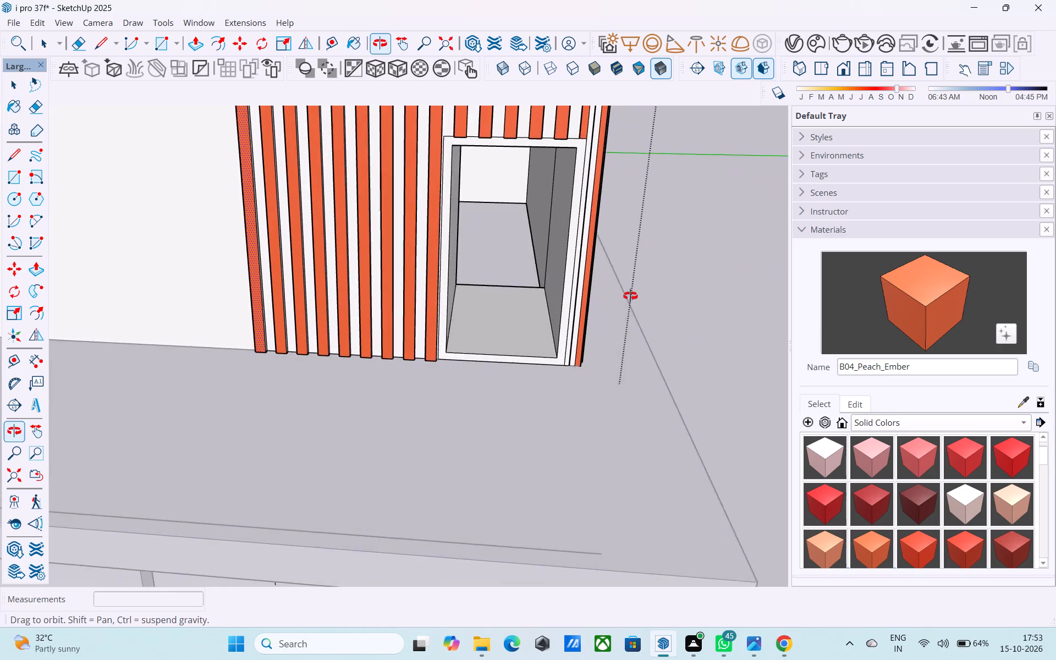
middle_drag(630, 296, 636, 290)
shift+middle_drag(614, 263, 621, 390)
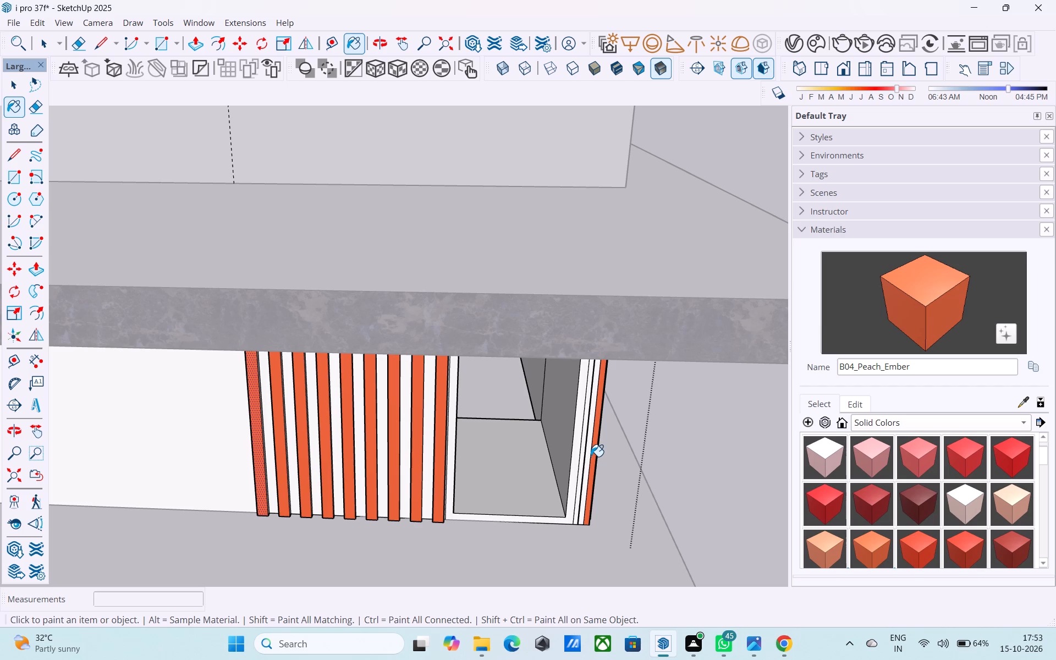
middle_drag(585, 460, 560, 367)
scroll(530, 400, down, 5)
middle_drag(527, 422, 493, 410)
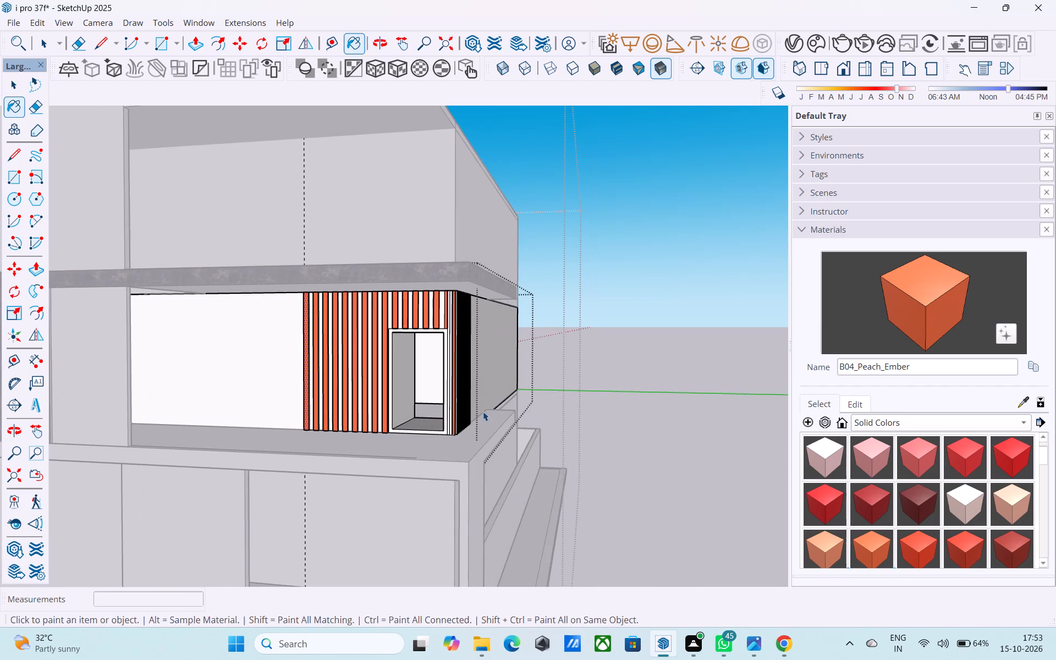
Leave the middle-floor wall group.
key(space)
click(554, 410)
middle_drag(452, 357, 514, 377)
scroll(533, 367, down, 6)
middle_drag(535, 417, 536, 394)
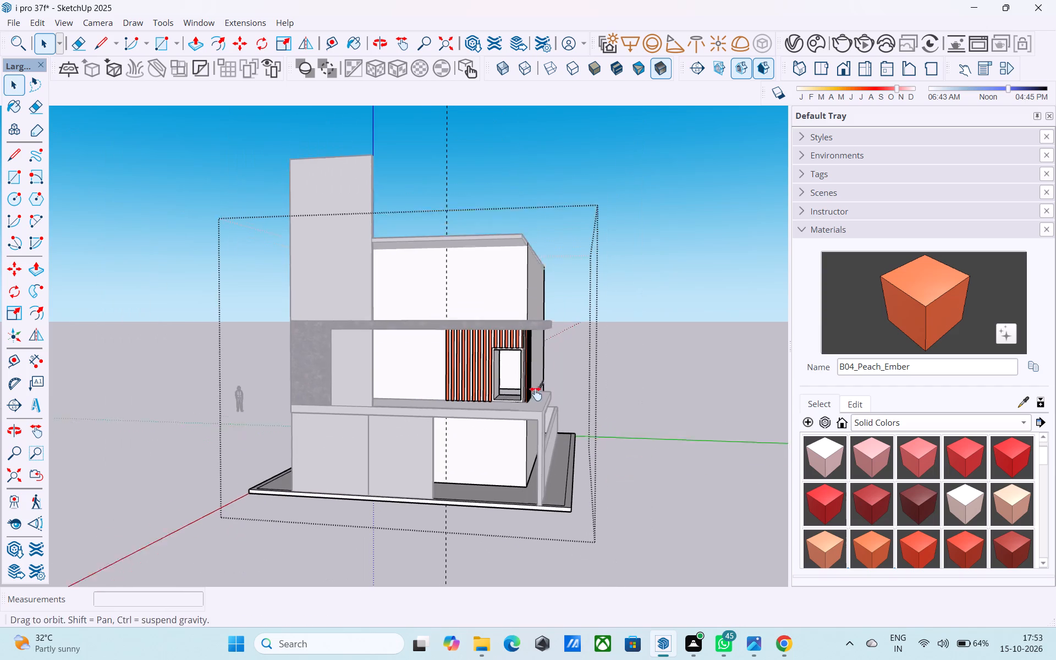
middle_drag(536, 394, 536, 380)
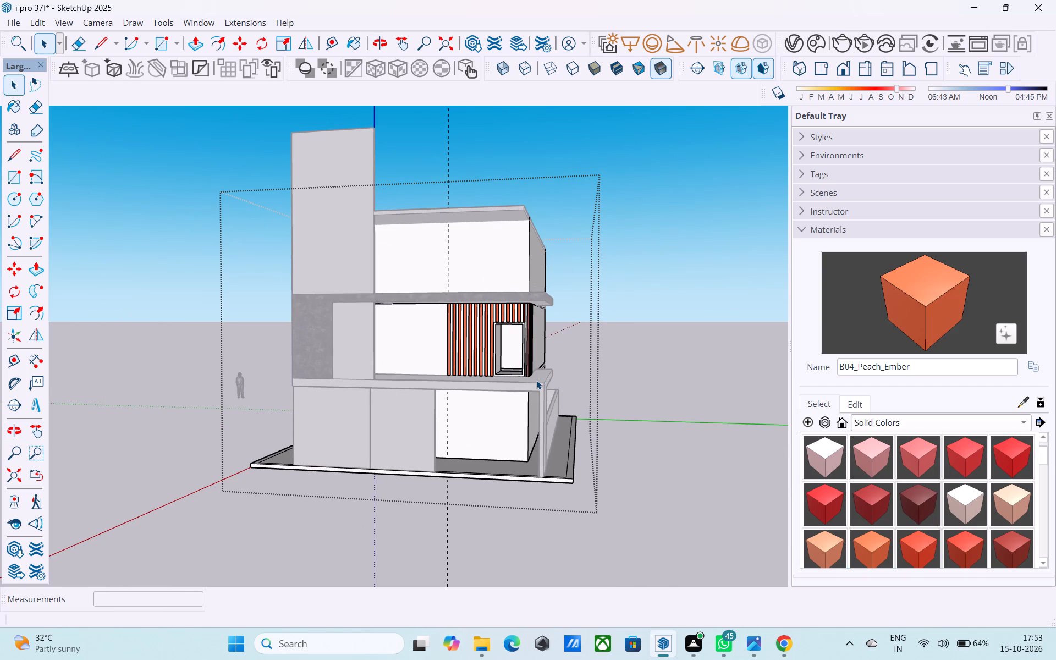
Edit the B04_Peach_Ember material's colour to a slightly darker, less saturated salmon tone and check it on the panels.
scroll(950, 483, down, 1)
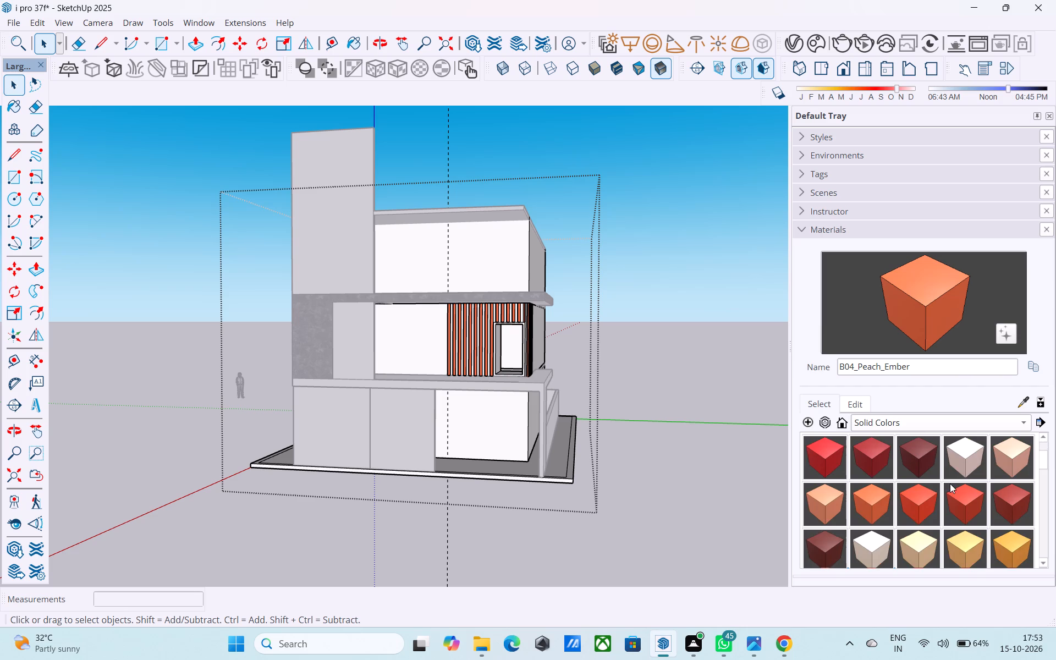
click(886, 425)
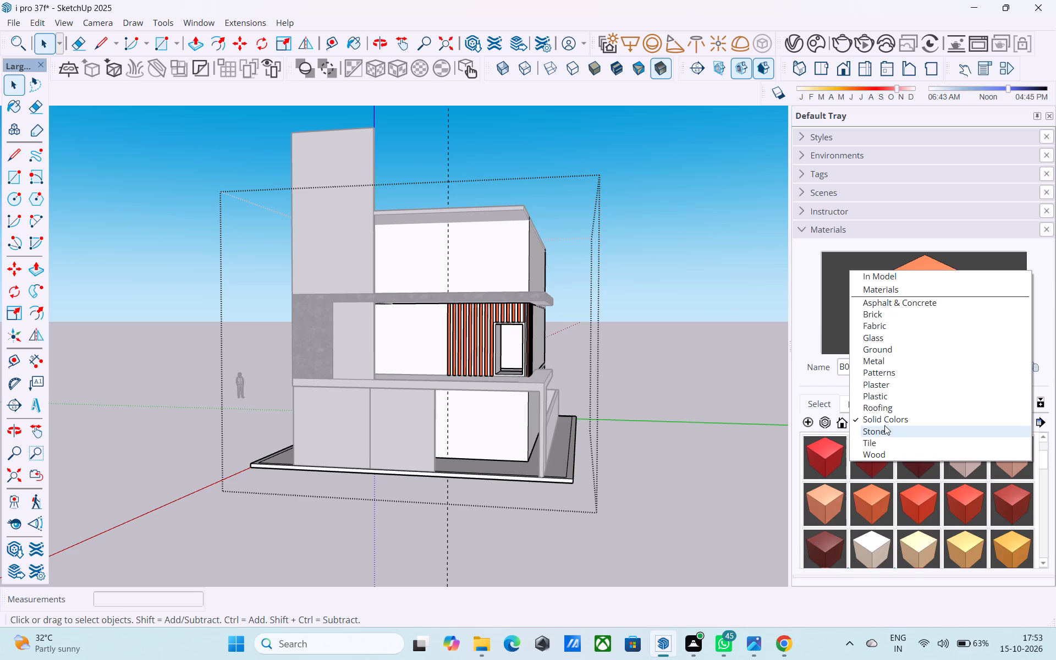
click(834, 378)
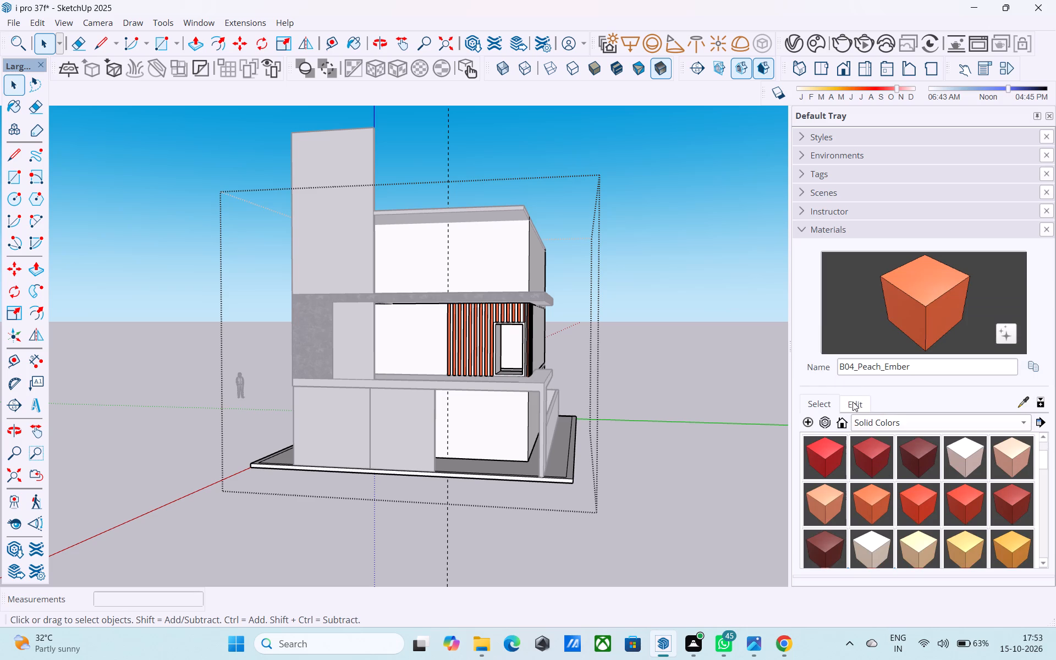
click(846, 403)
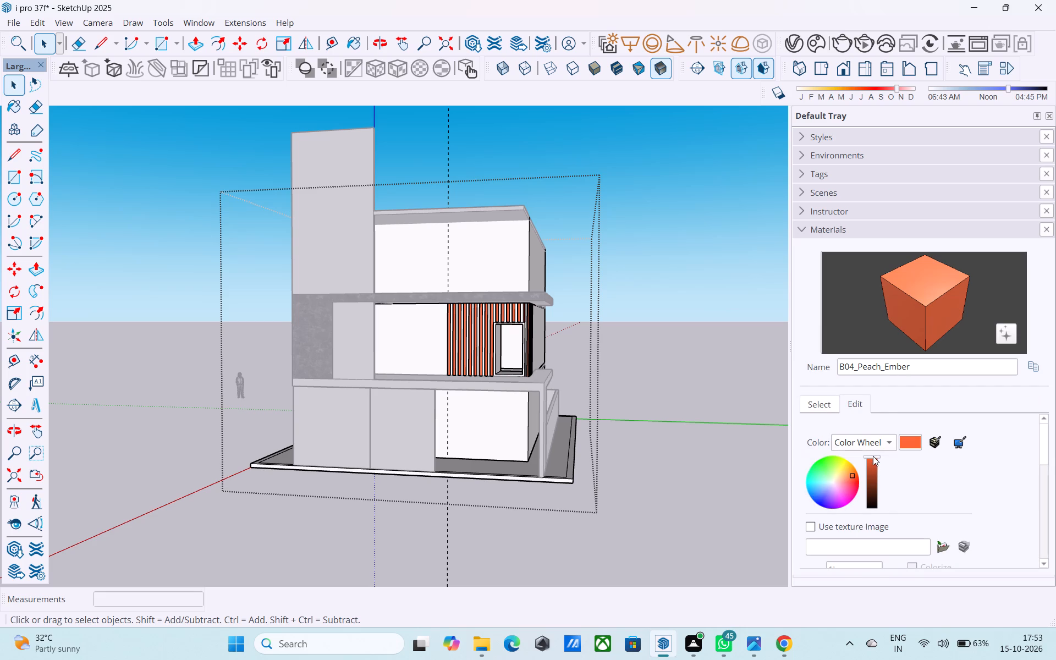
drag(873, 456, 875, 464)
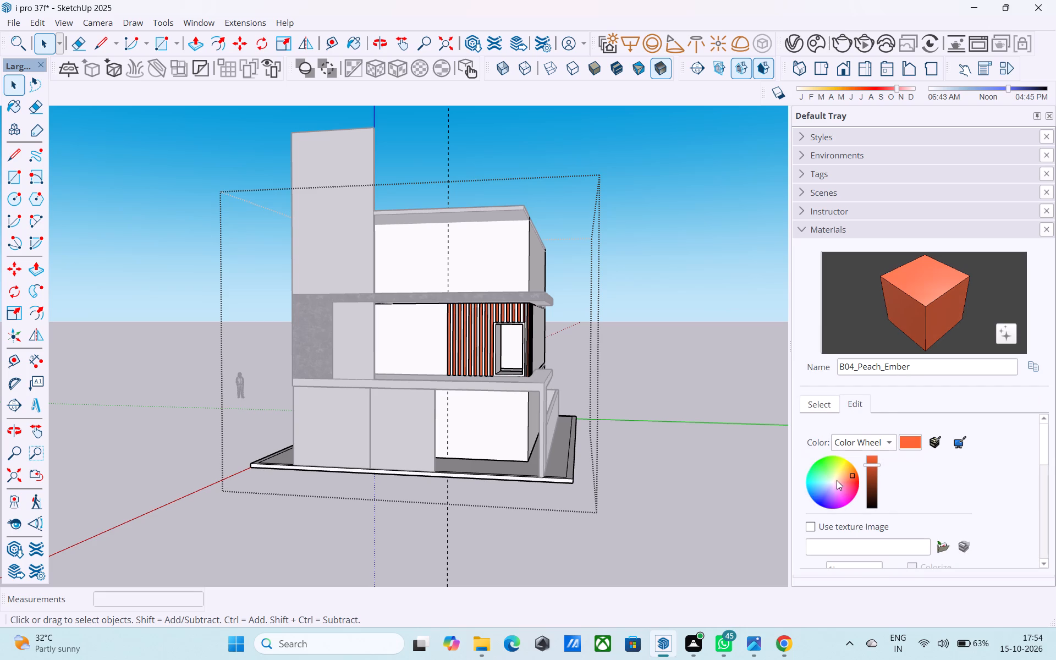
click(844, 478)
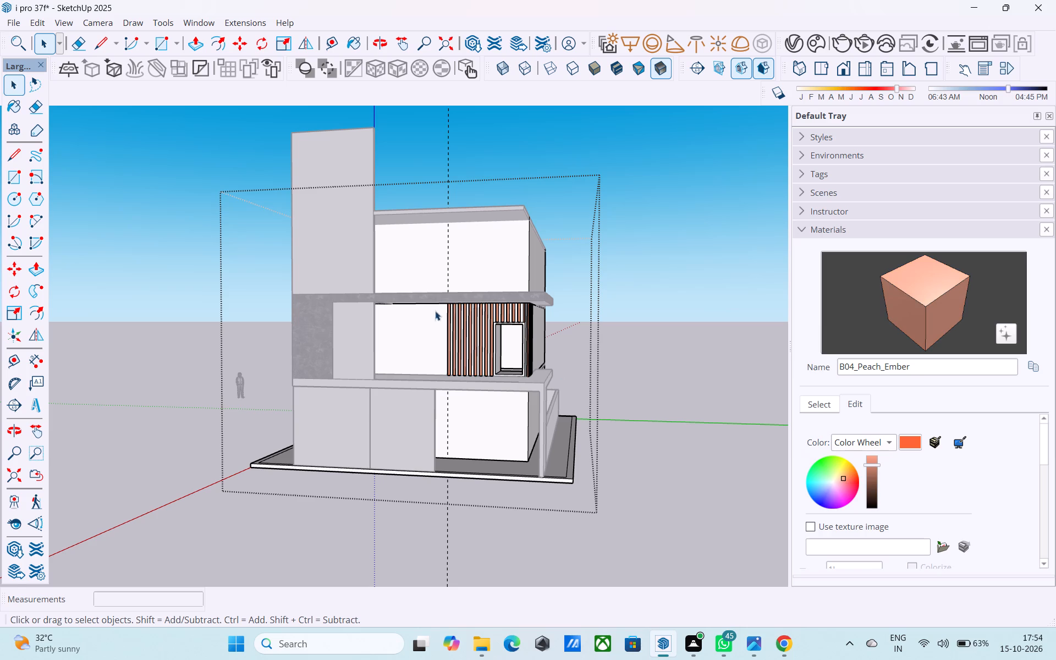
scroll(494, 338, up, 14)
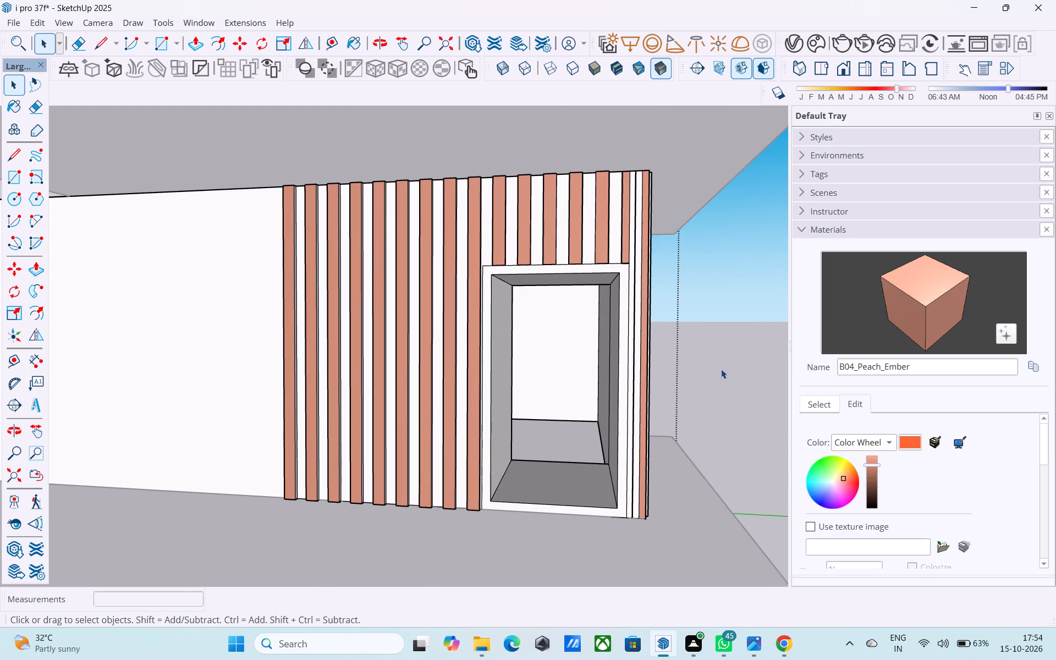
Change the B04_Peach_Ember material's colour to a warm, slightly muted orange tone, keeping the brightness high.
click(868, 466)
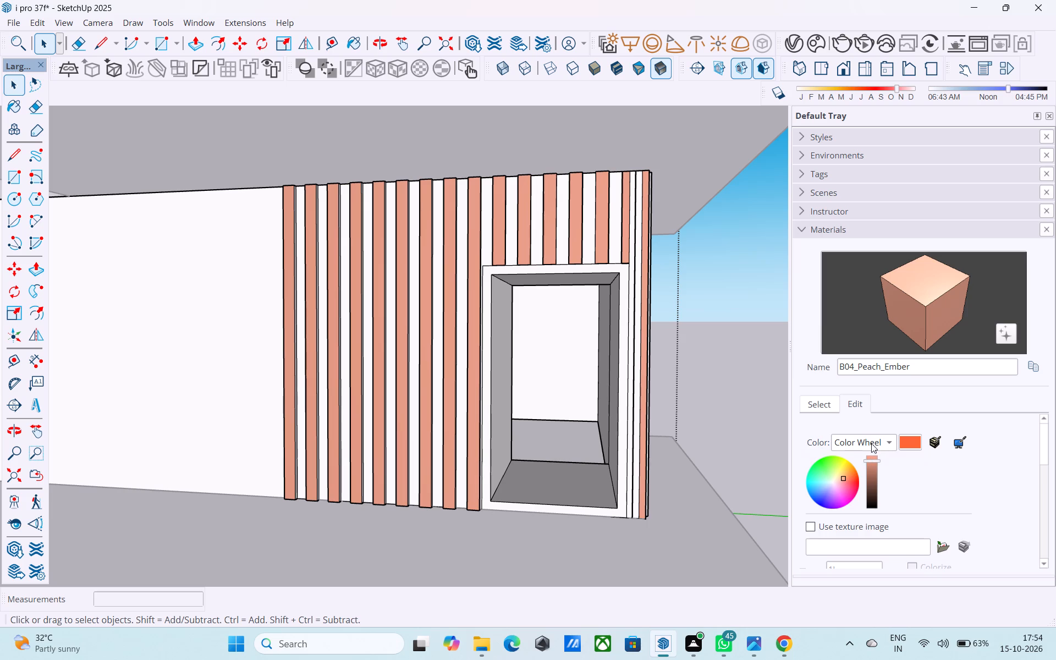
drag(845, 476, 856, 472)
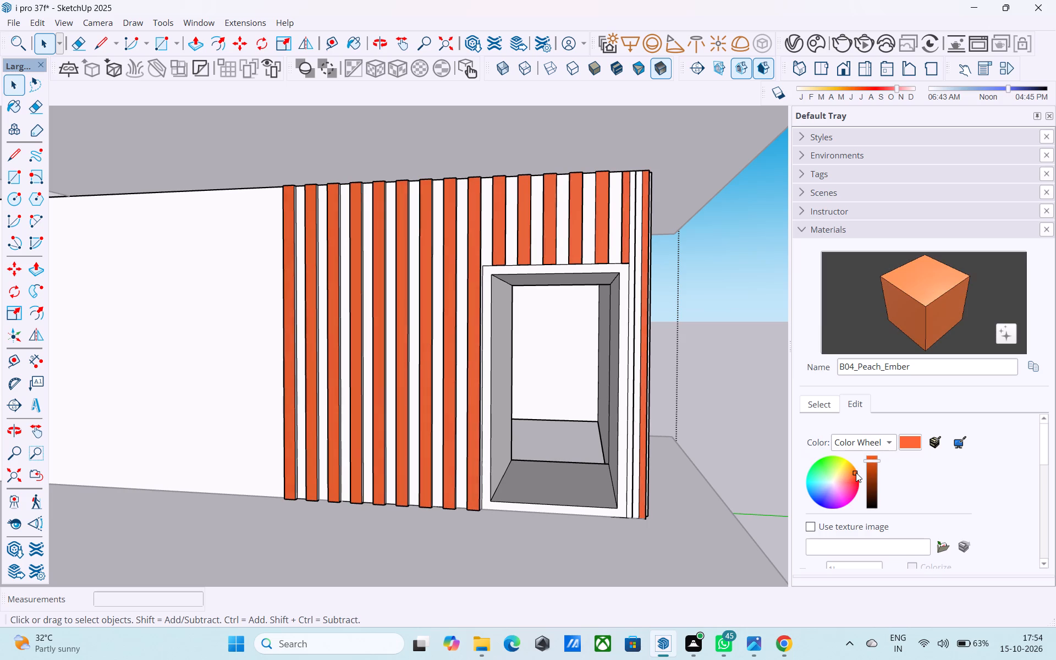
drag(856, 472, 854, 470)
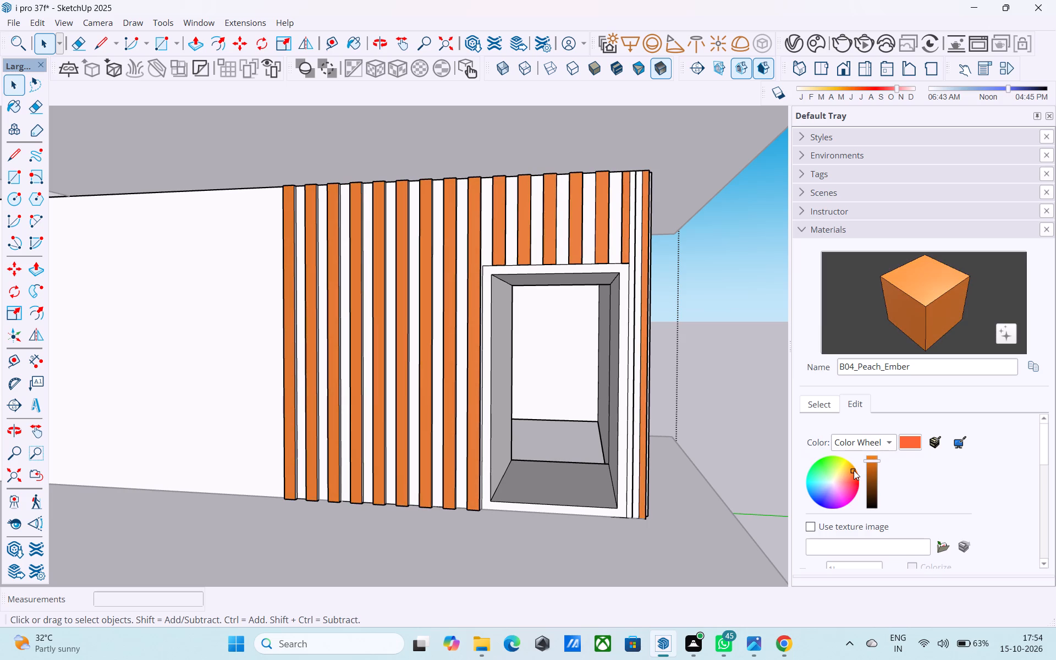
drag(854, 470, 853, 470)
drag(853, 470, 850, 471)
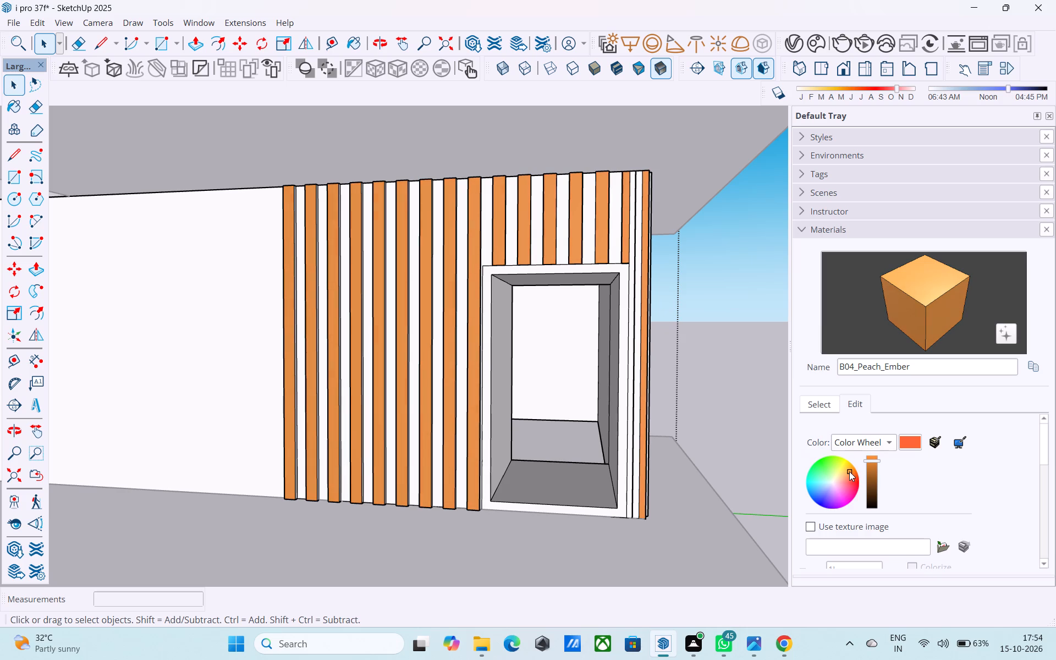
Examine the orange raised panels around the middle-floor doorway and corner from several angles.
scroll(669, 376, down, 5)
middle_drag(613, 399, 560, 394)
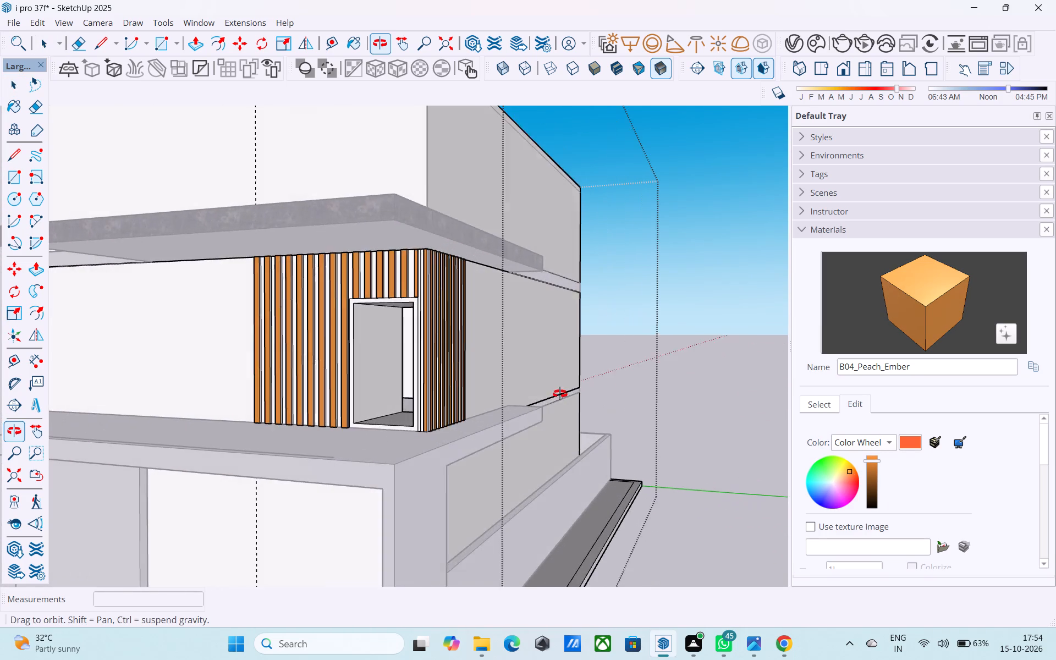
middle_drag(560, 394, 563, 394)
scroll(361, 345, down, 2)
middle_drag(361, 342, 410, 373)
scroll(410, 373, up, 2)
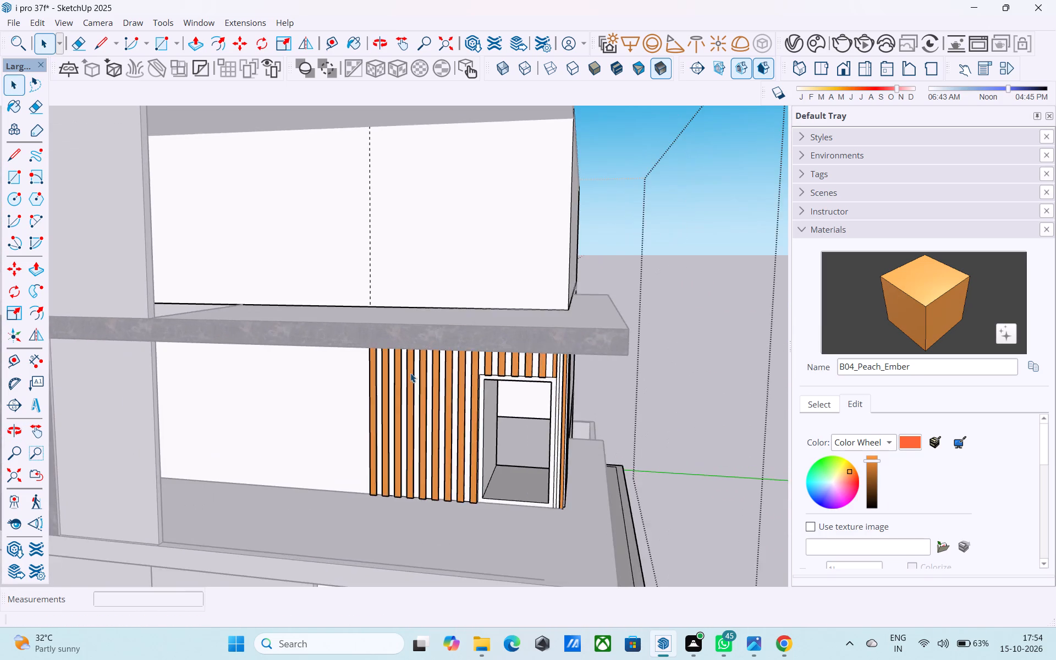
scroll(410, 373, down, 3)
middle_drag(410, 372, 415, 333)
scroll(409, 335, up, 2)
middle_drag(409, 337, 666, 385)
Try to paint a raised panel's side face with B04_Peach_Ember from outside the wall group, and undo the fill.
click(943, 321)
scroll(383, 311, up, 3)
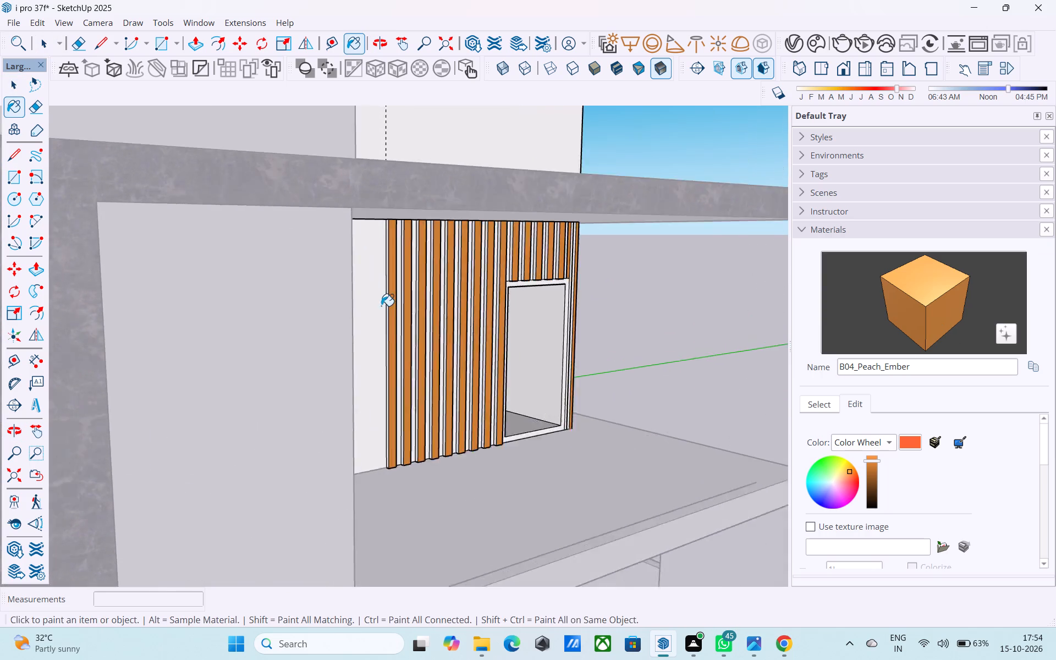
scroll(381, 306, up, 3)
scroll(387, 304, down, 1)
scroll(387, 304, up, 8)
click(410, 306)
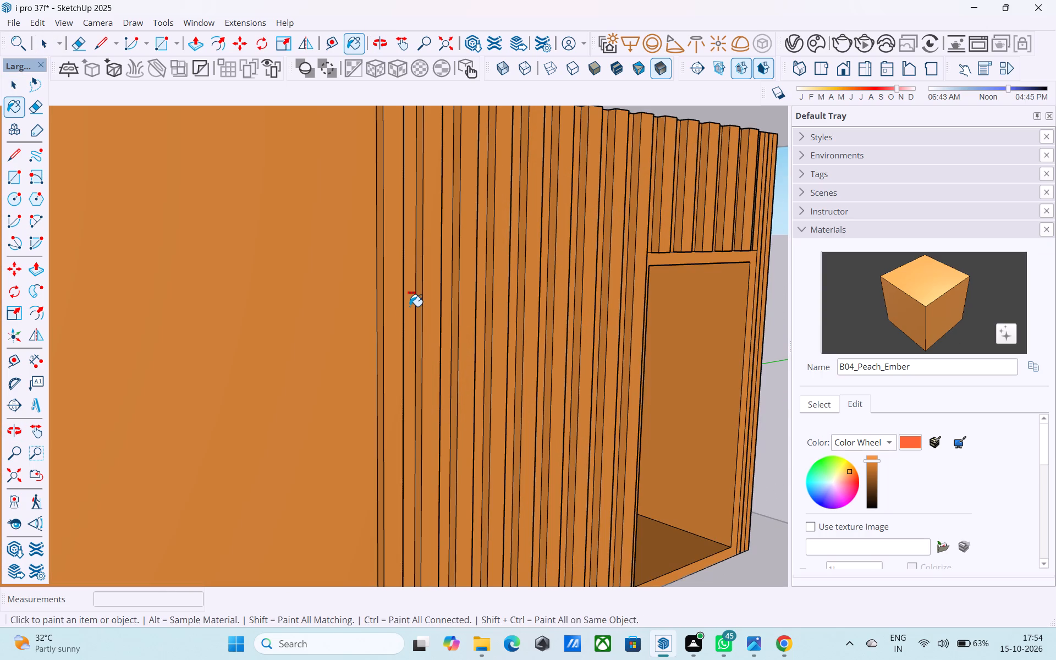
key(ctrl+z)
Open the middle-floor wall group and paint the outer side face of the panel farthest from the doorway with B04_Peach_Ember.
key(space)
scroll(410, 306, down, 1)
middle_drag(412, 307, 403, 307)
scroll(399, 306, up, 4)
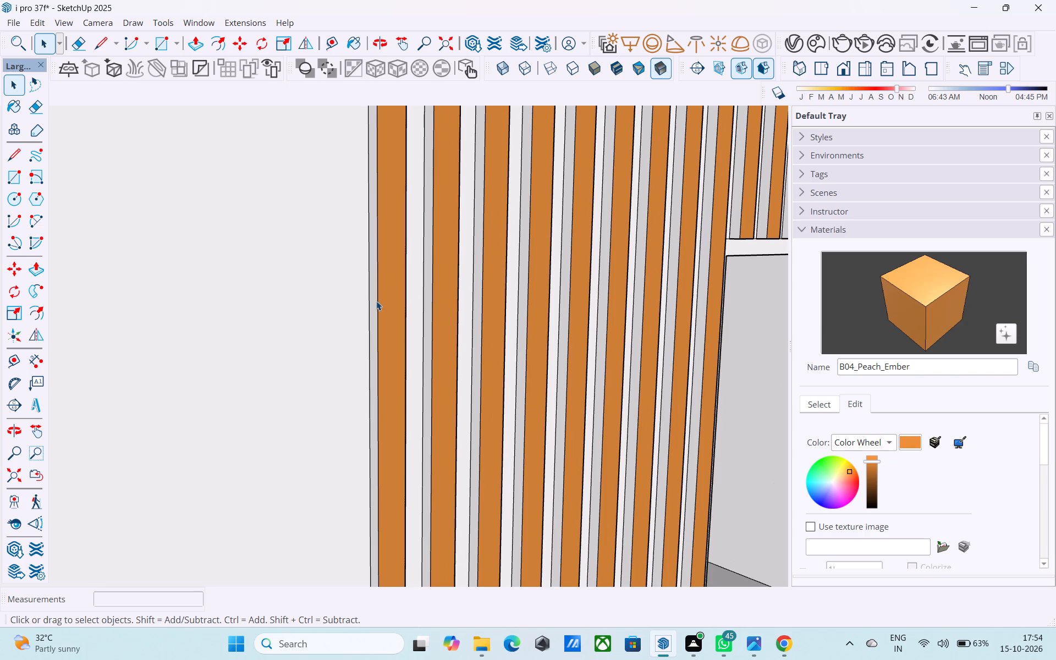
triple_click(374, 299)
click(374, 297)
click(372, 295)
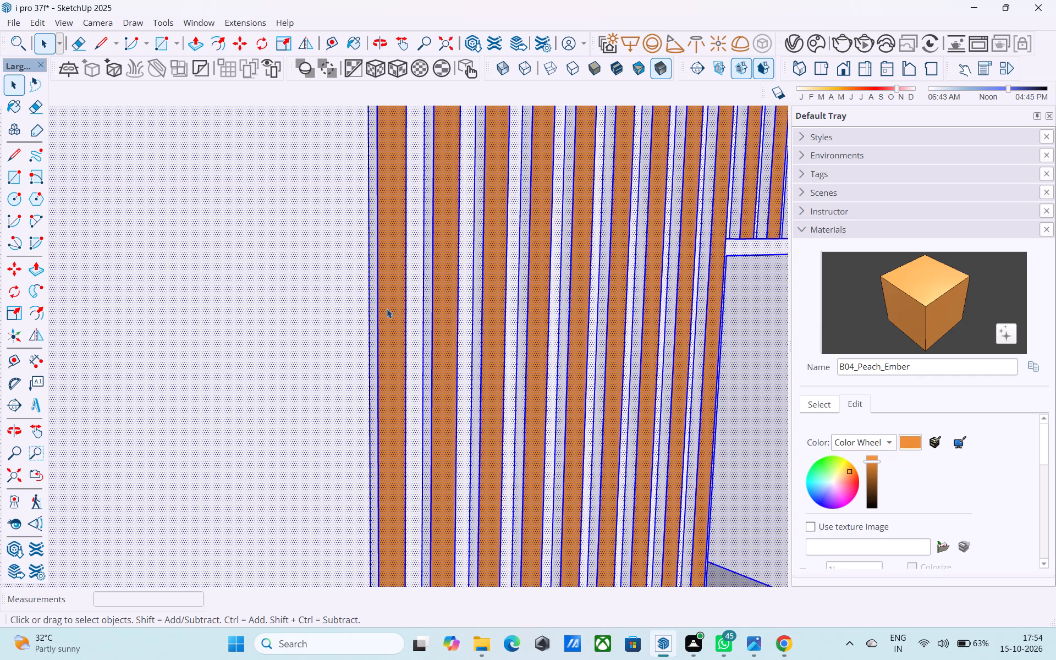
click(391, 312)
click(372, 299)
click(912, 301)
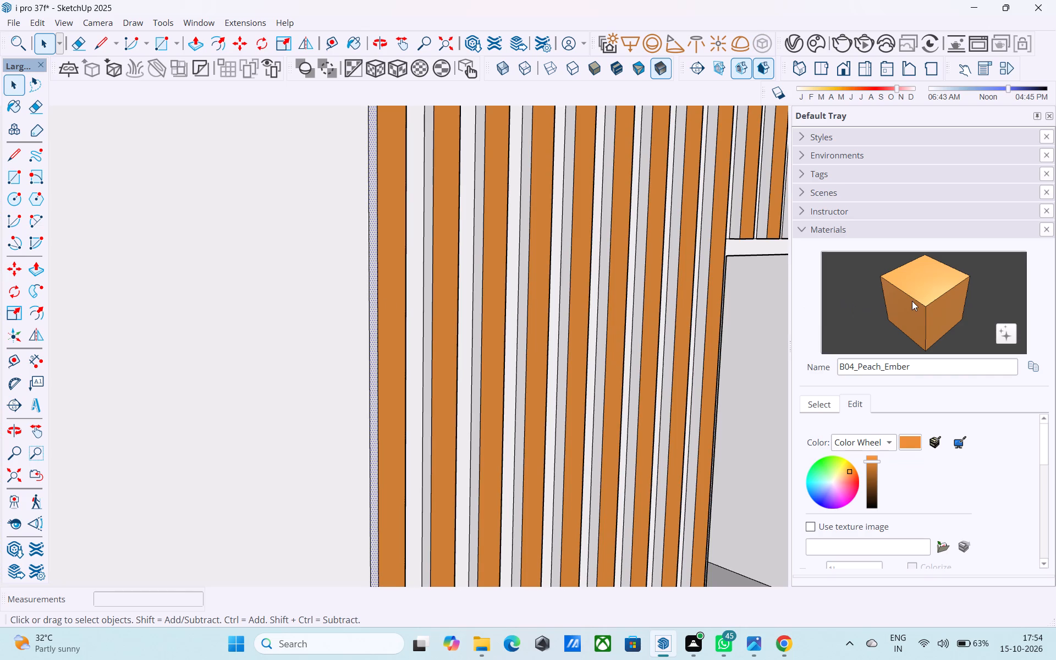
scroll(373, 287, up, 3)
click(373, 287)
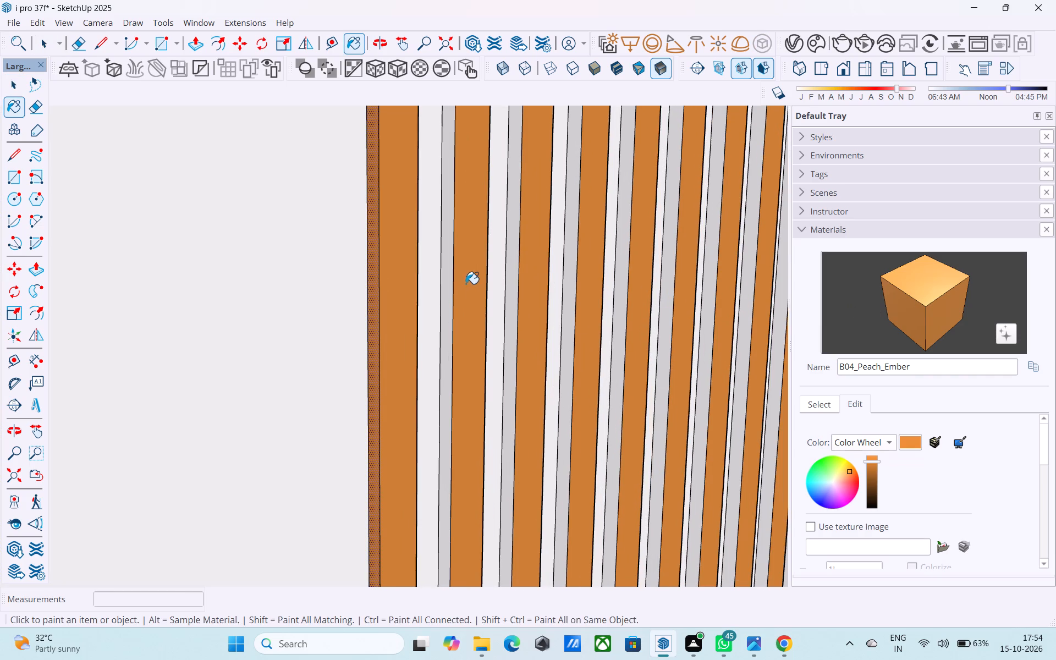
Paint the matching side faces of the other eight full-height panels beside the doorway with B04_Peach_Ember.
click(447, 270)
click(514, 256)
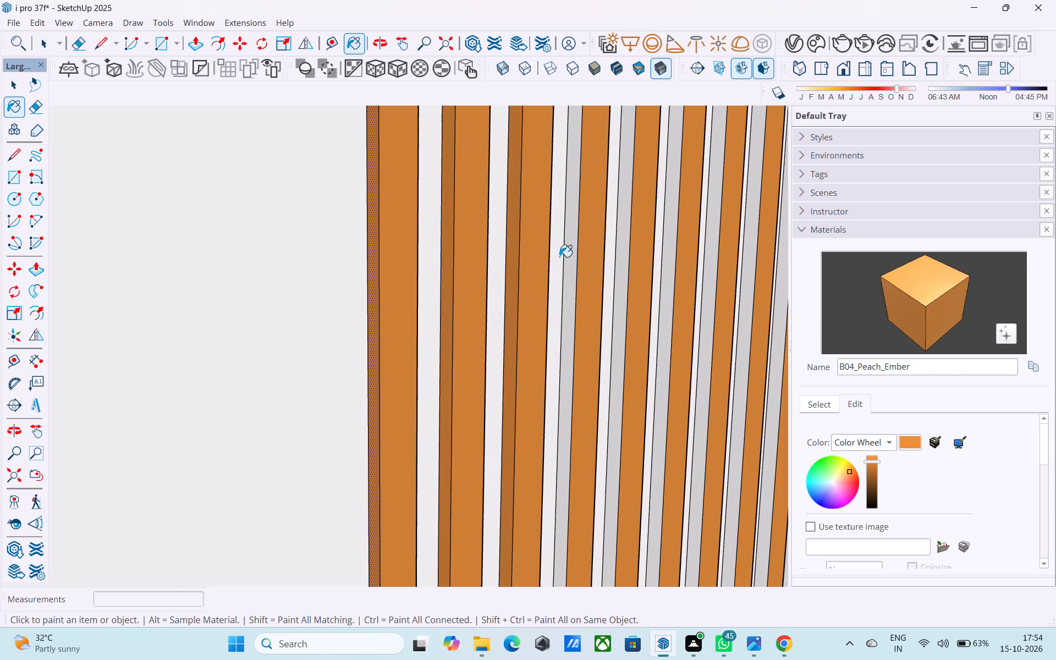
click(571, 252)
middle_drag(571, 252, 498, 272)
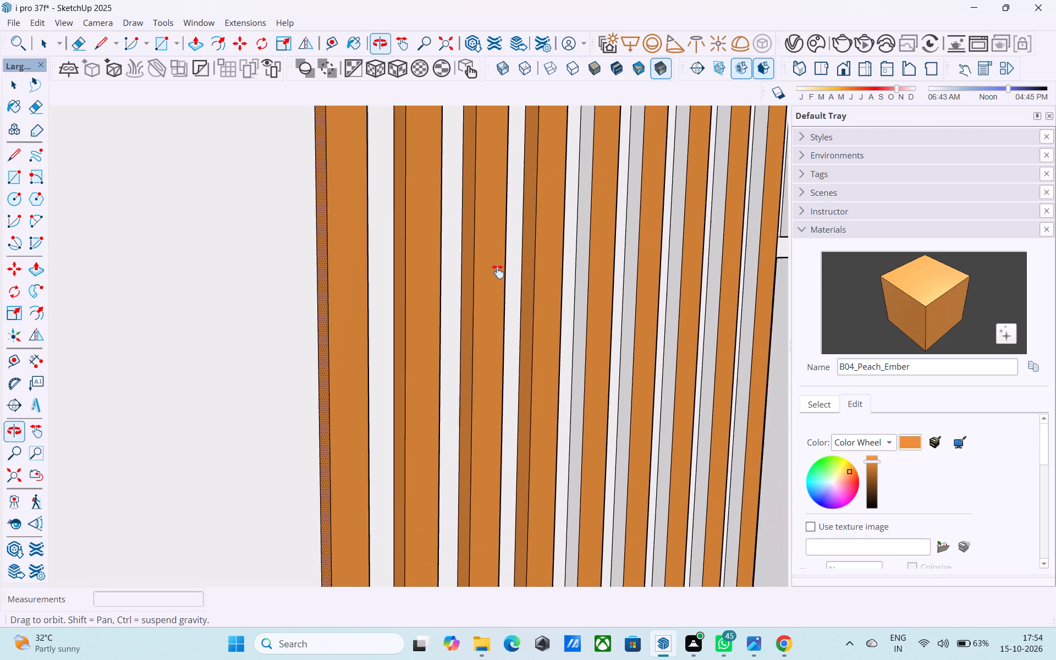
middle_drag(498, 272, 433, 280)
click(492, 277)
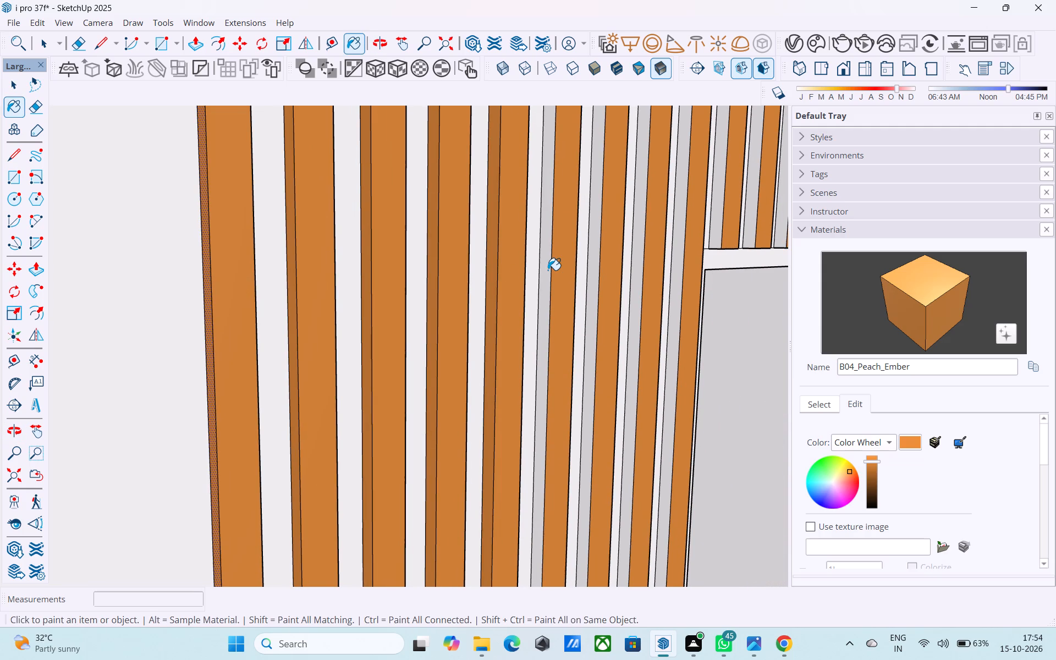
click(548, 270)
click(596, 265)
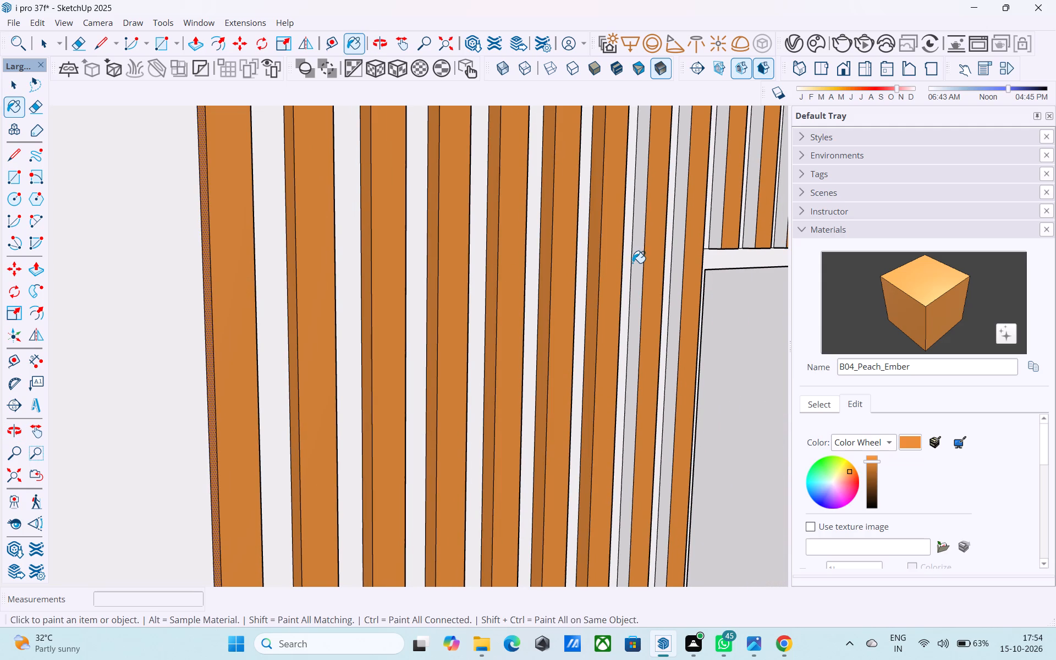
click(635, 262)
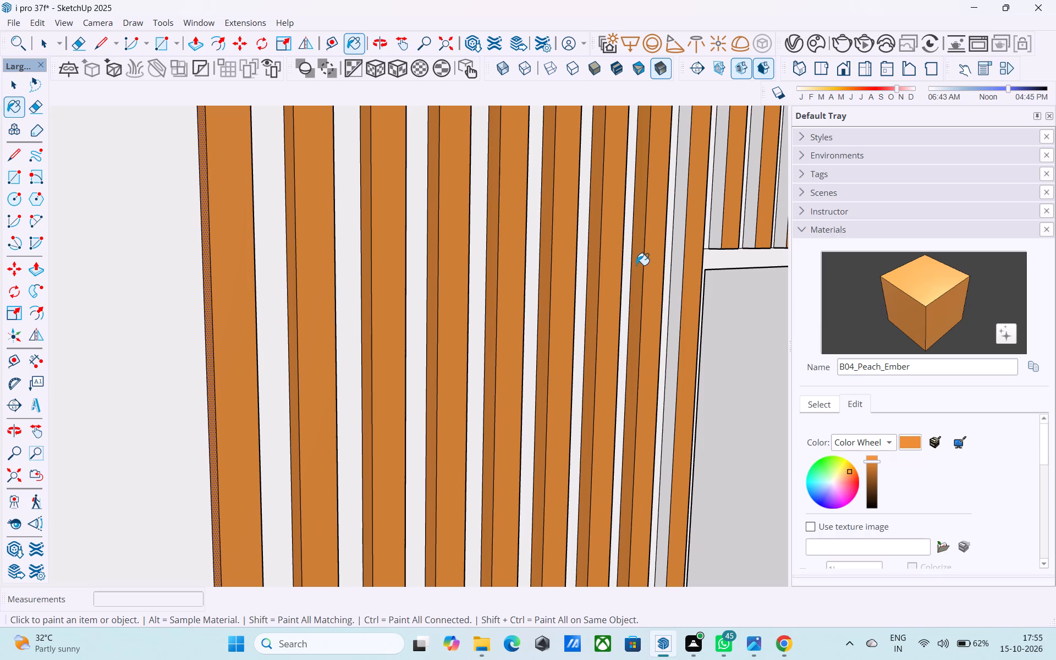
click(676, 271)
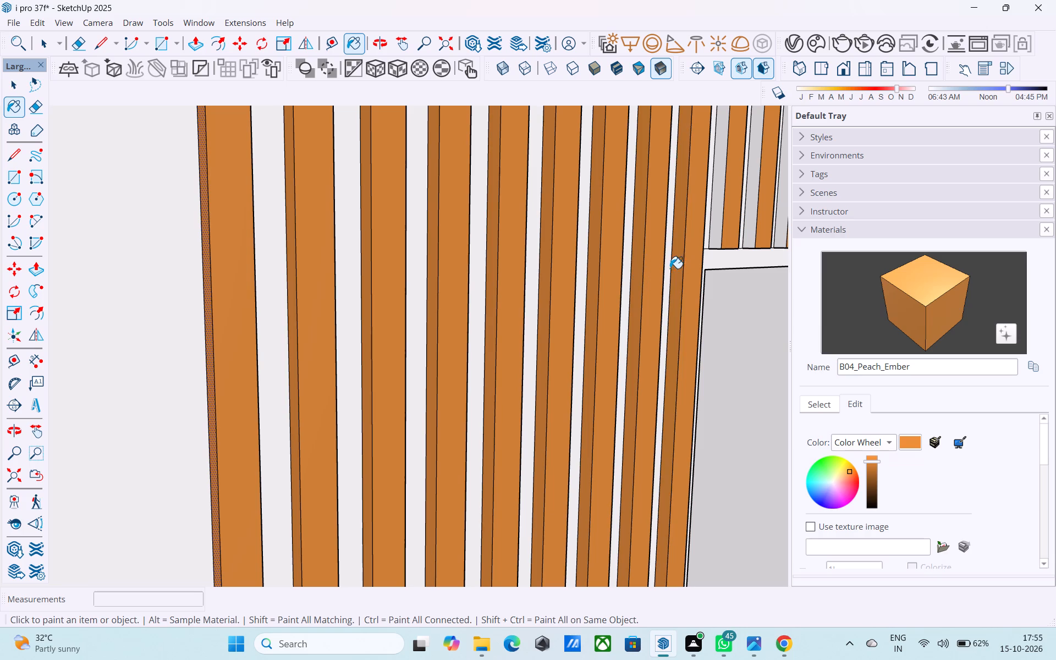
Paint the same-facing side faces of the five short panels above the doorway with B04_Peach_Ember.
shift+middle_drag(514, 293, 334, 335)
shift+scroll(378, 333, up, 1)
click(588, 236)
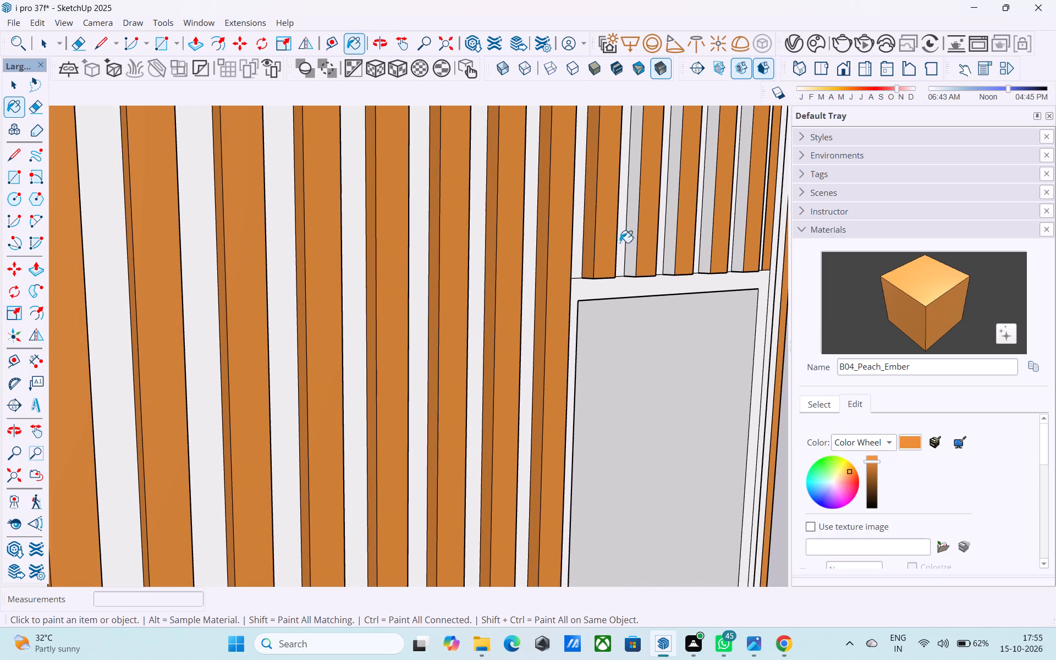
click(636, 237)
click(671, 231)
middle_drag(668, 231, 564, 250)
click(607, 252)
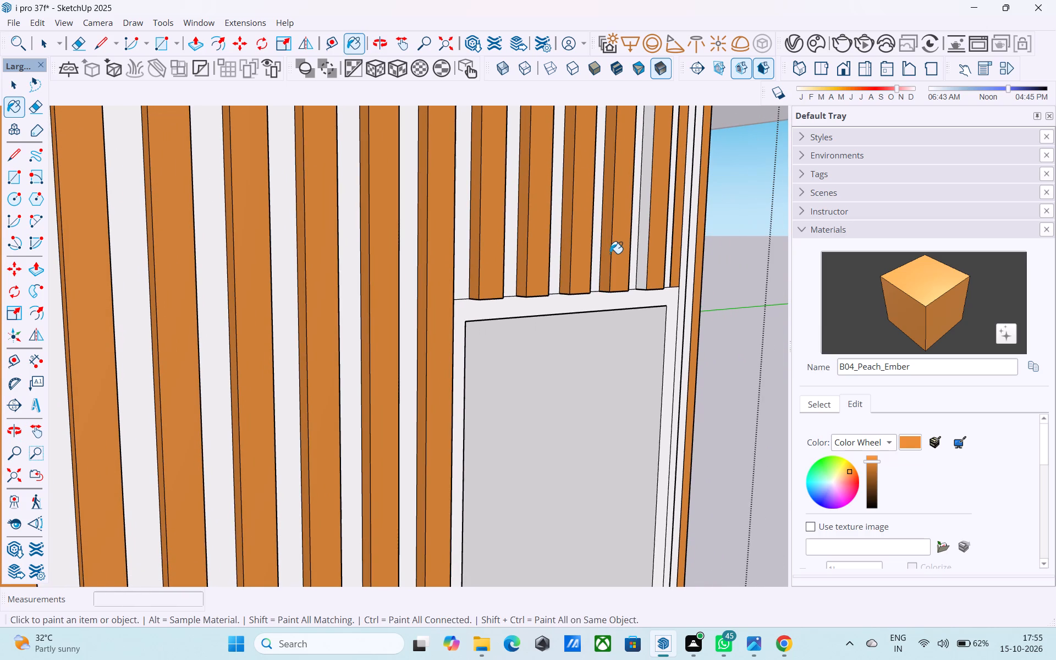
click(642, 248)
Paint the opposite side faces of the five short panels above the doorway with B04_Peach_Ember, undoing the stray fill near the corner.
middle_drag(641, 251, 367, 268)
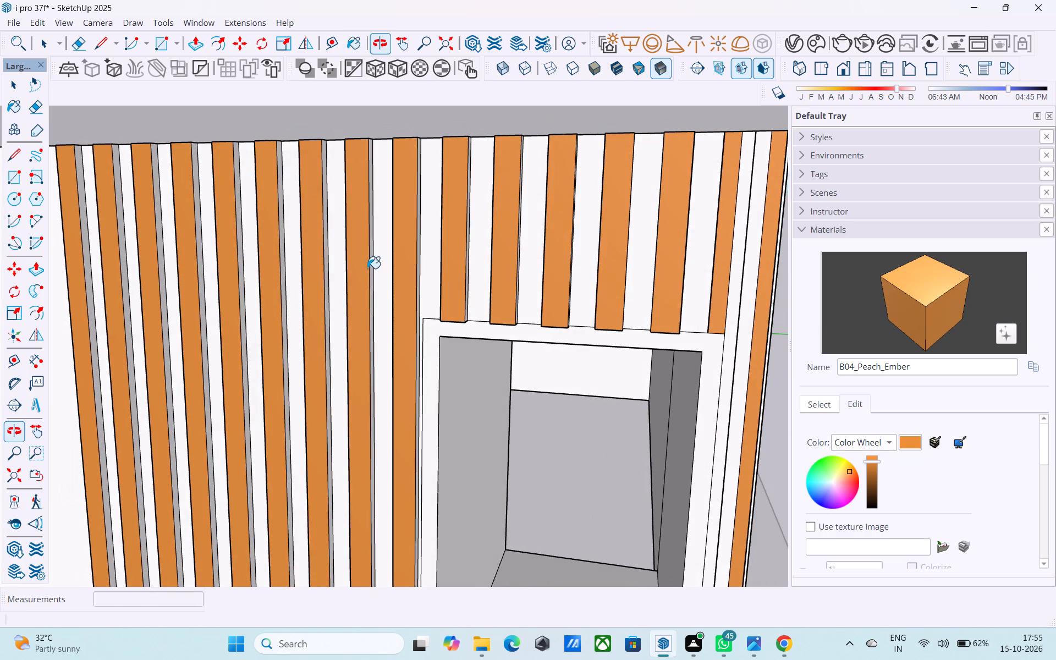
middle_drag(530, 271, 302, 262)
middle_drag(606, 332, 567, 310)
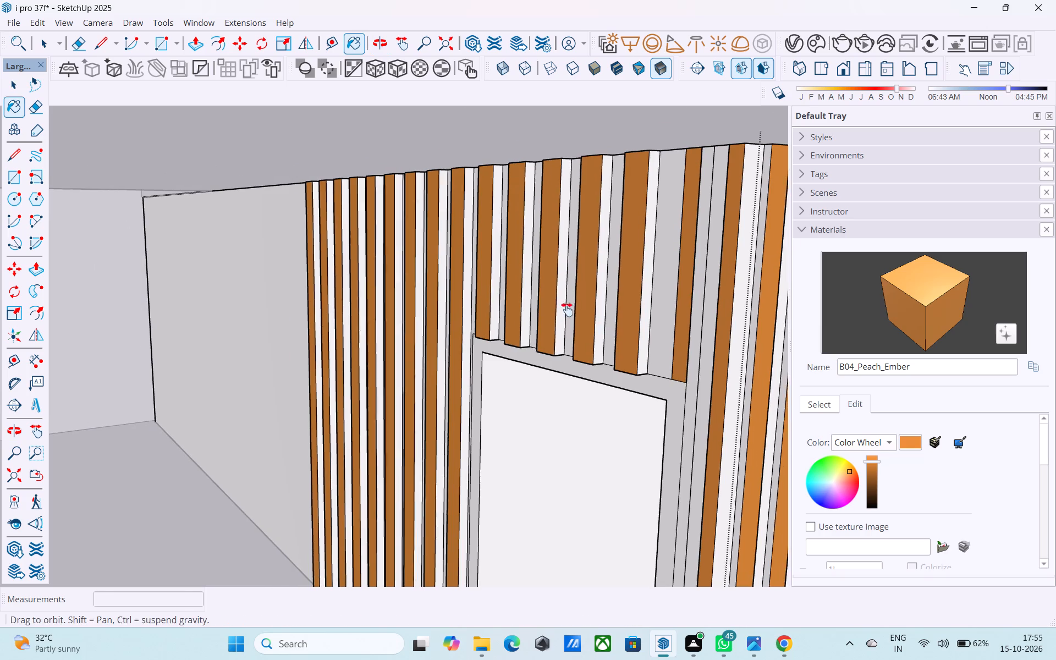
middle_drag(567, 310, 533, 291)
click(615, 287)
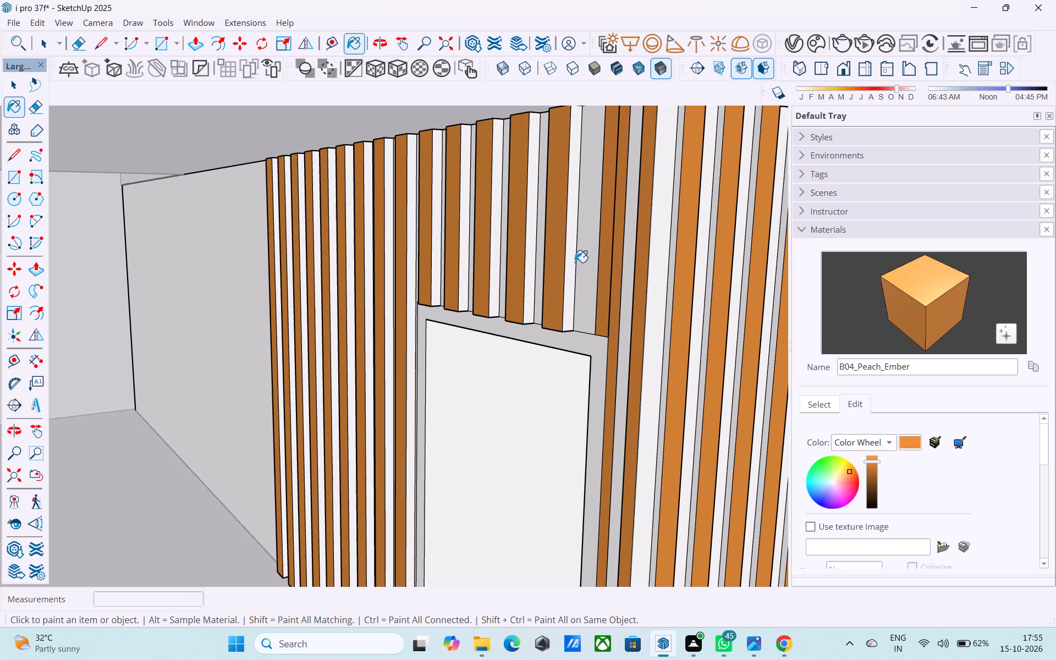
key(ctrl+z)
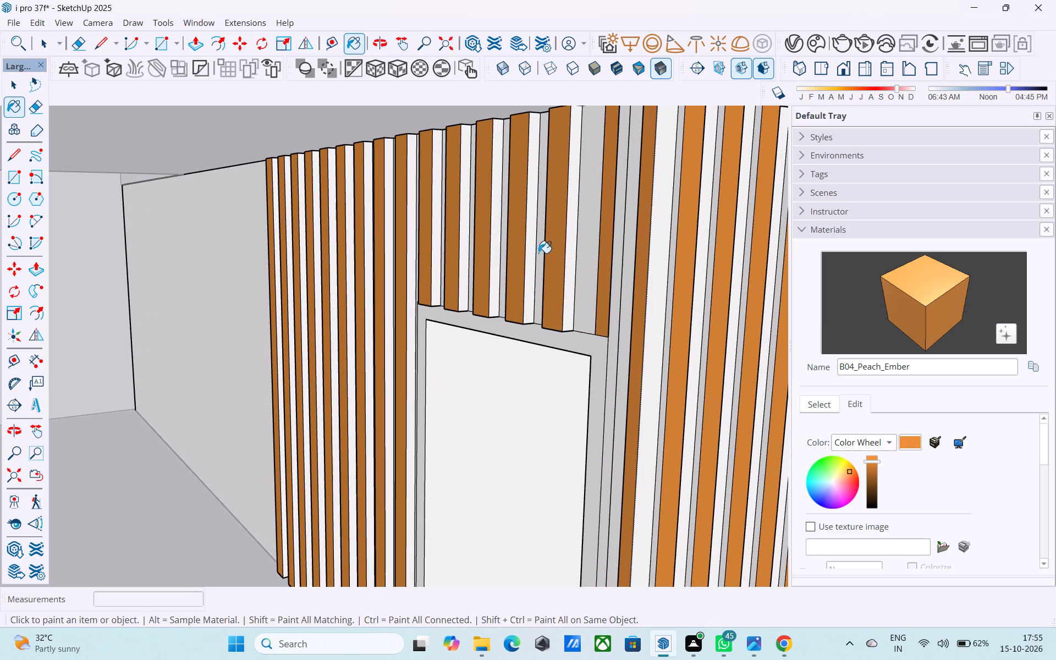
click(527, 250)
click(569, 262)
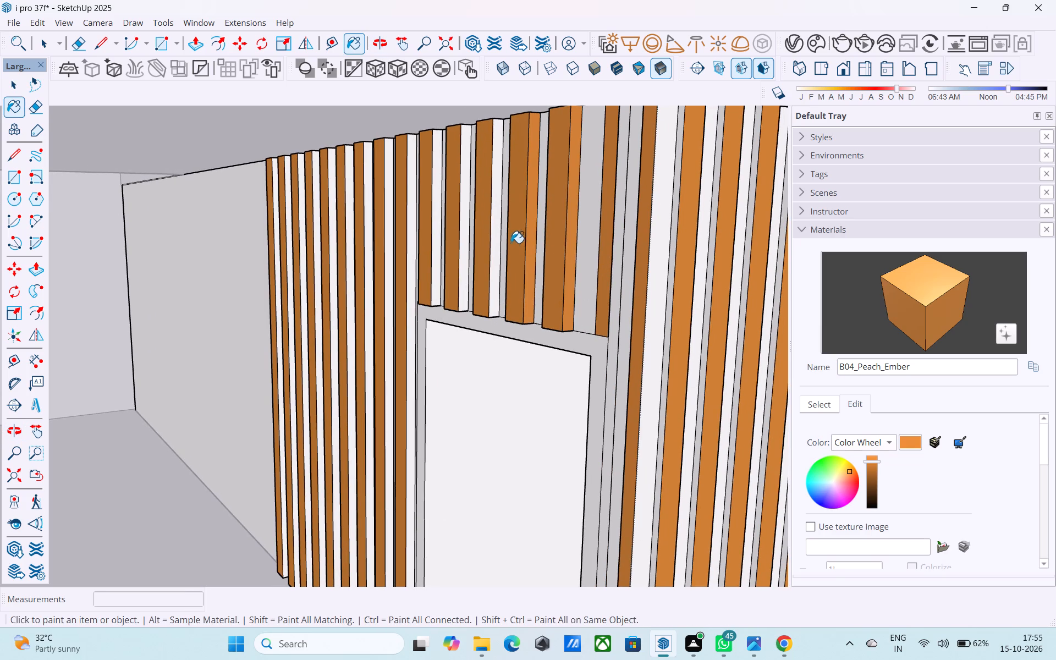
click(497, 237)
click(463, 238)
click(438, 240)
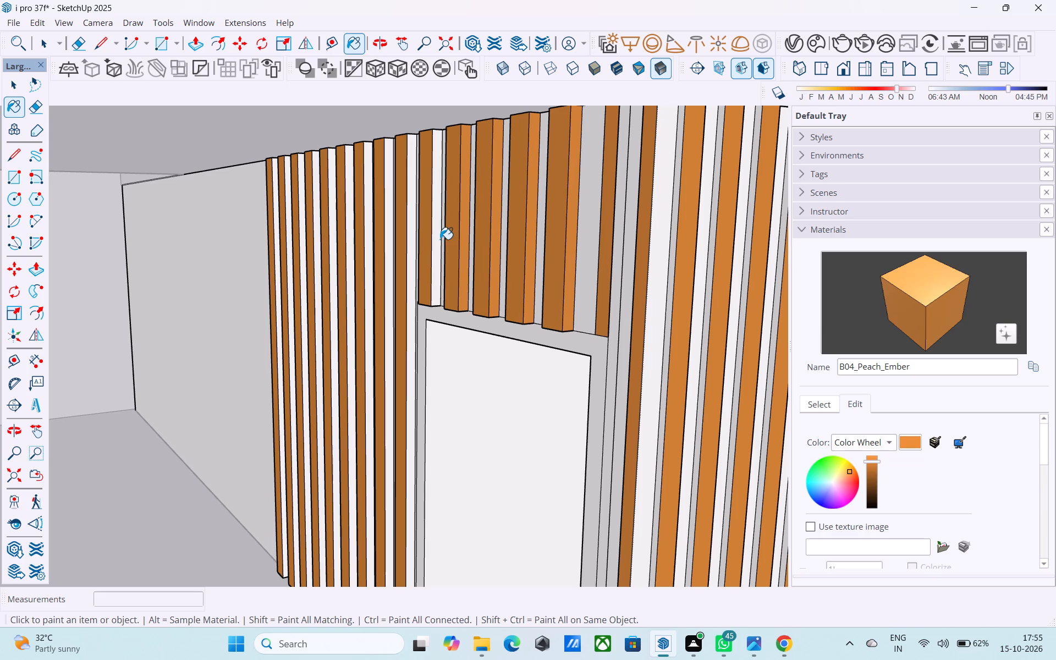
Paint the doorway-facing side faces of the nine full-height panels with B04_Peach_Ember.
click(414, 245)
click(386, 251)
middle_drag(390, 254, 391, 254)
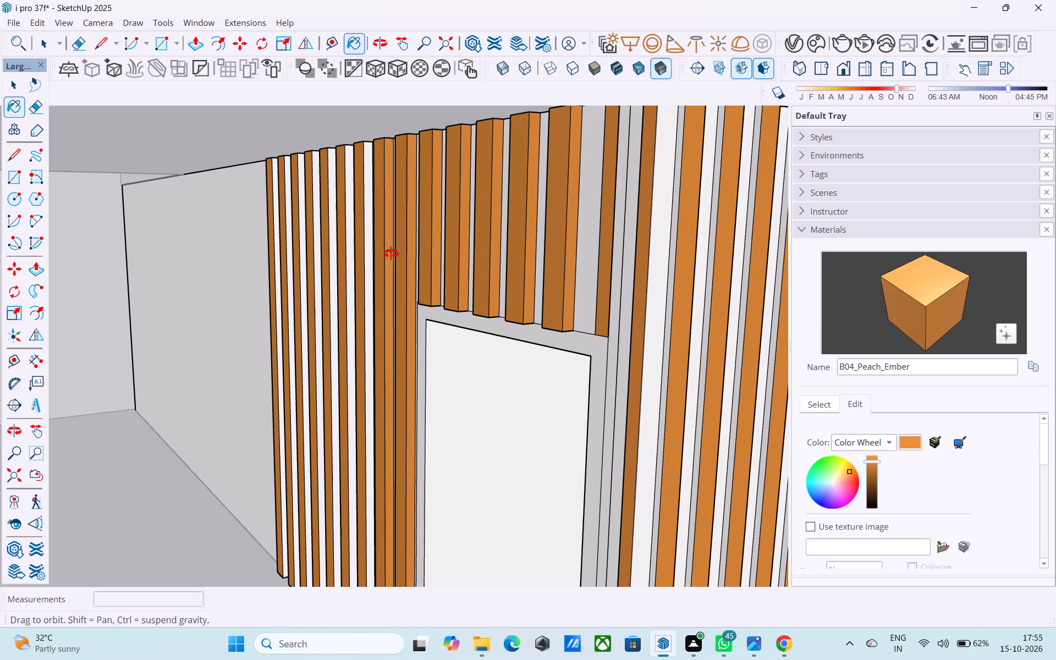
middle_drag(391, 254, 533, 268)
scroll(512, 273, up, 4)
click(498, 271)
click(461, 261)
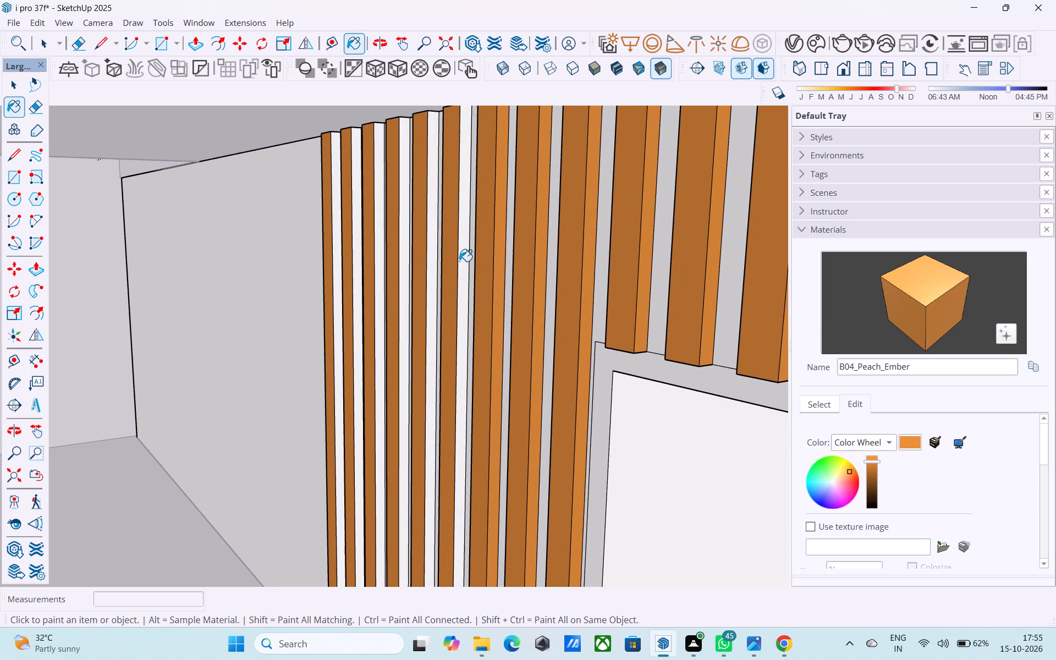
click(436, 263)
click(403, 247)
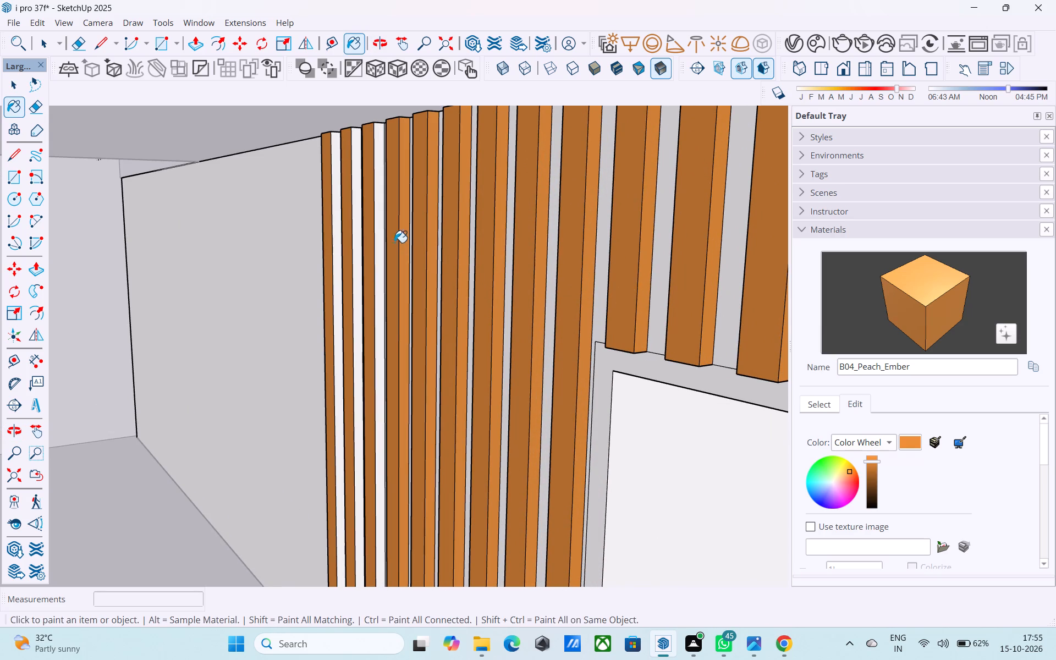
click(378, 232)
click(358, 227)
click(337, 224)
Paint the doorway-facing side faces of the full-height panels on the wall around the corner with B04_Peach_Ember.
scroll(266, 233, down, 3)
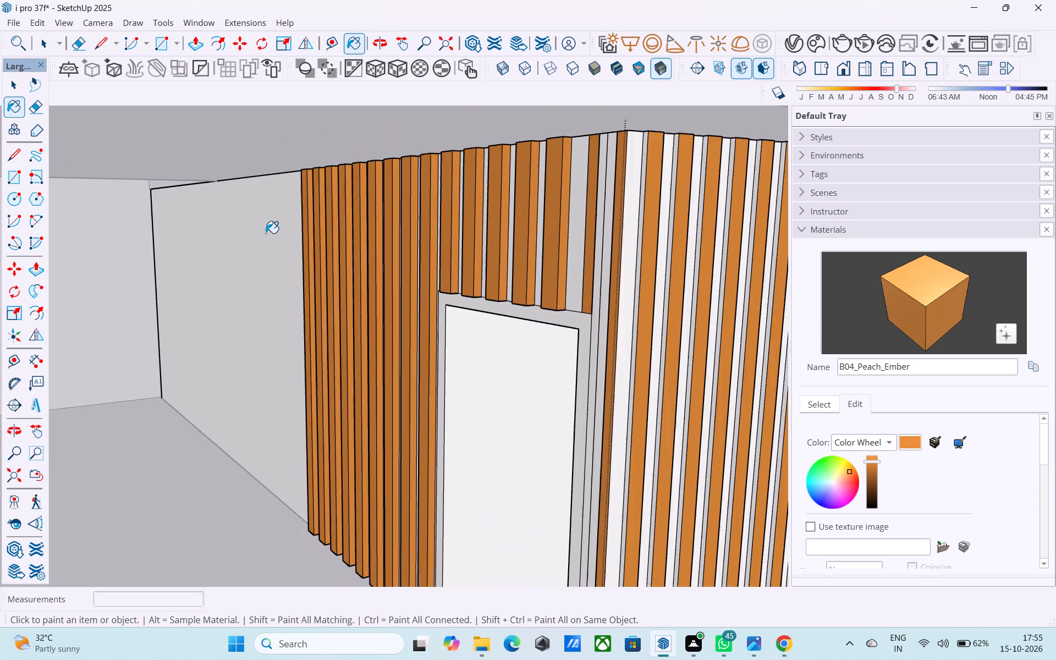
scroll(266, 233, down, 5)
middle_drag(448, 299, 483, 294)
scroll(483, 294, up, 10)
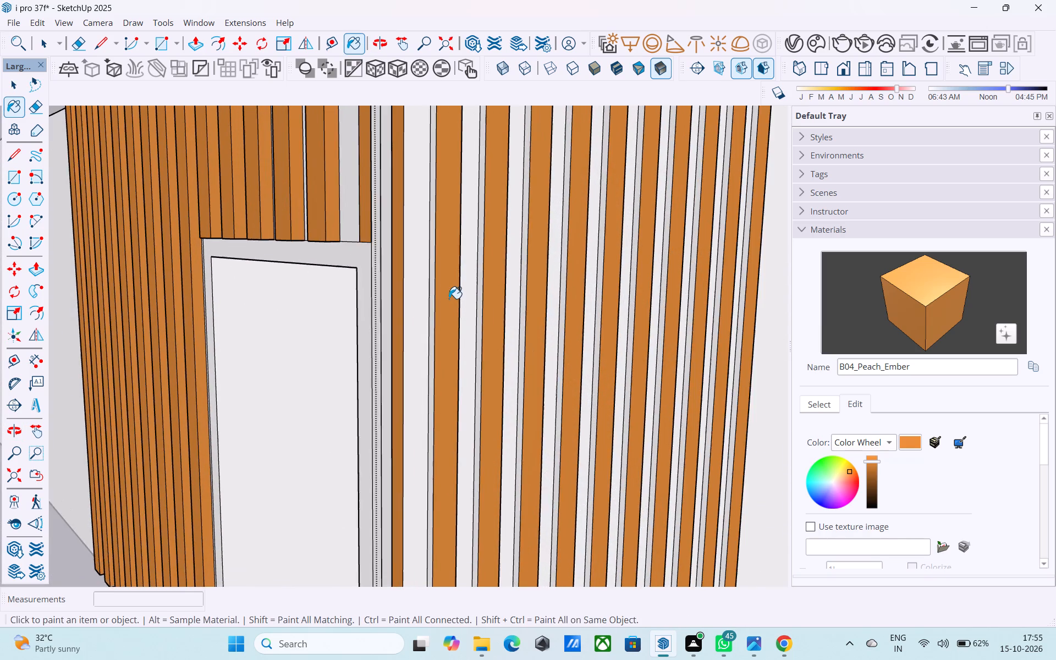
scroll(439, 294, up, 2)
click(427, 286)
click(430, 280)
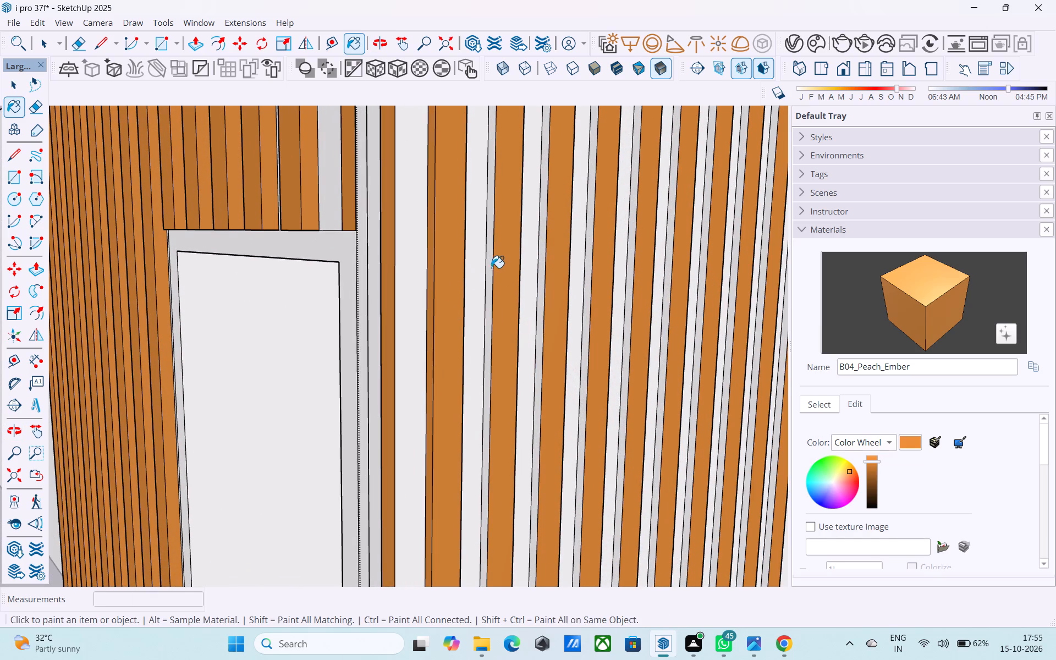
click(488, 265)
click(543, 263)
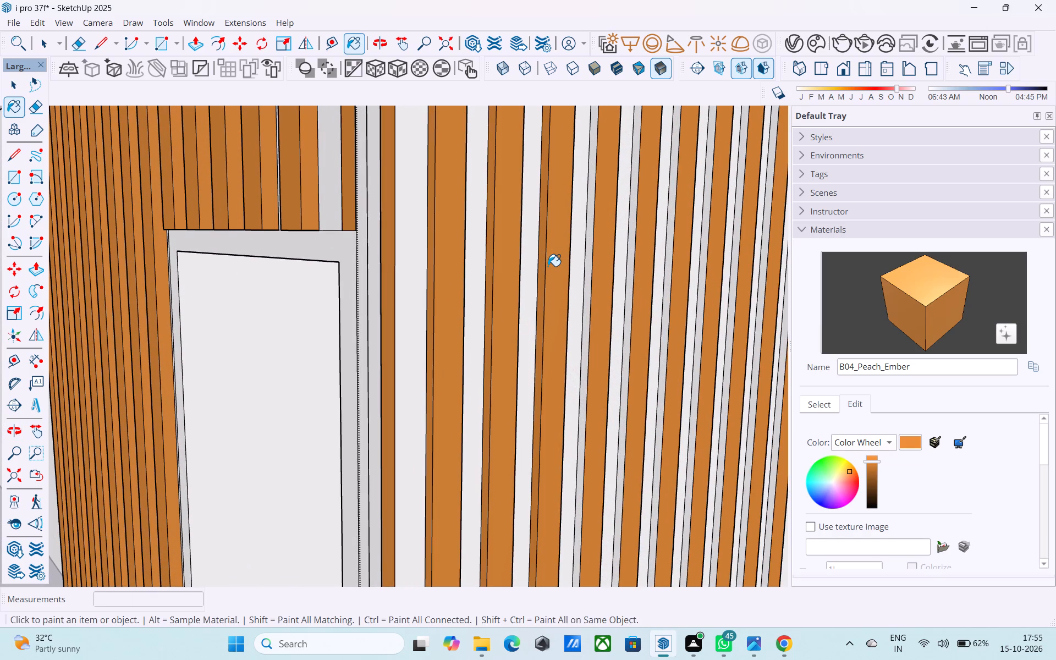
shift+middle_drag(568, 278, 566, 275)
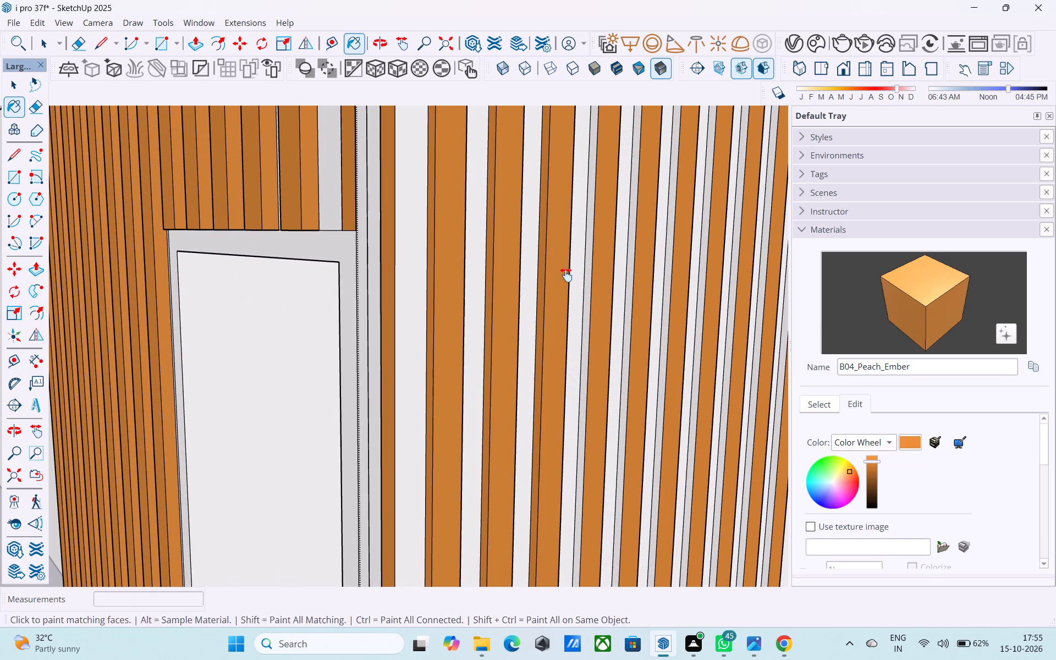
shift+middle_drag(566, 275, 560, 265)
scroll(551, 265, up, 4)
click(578, 265)
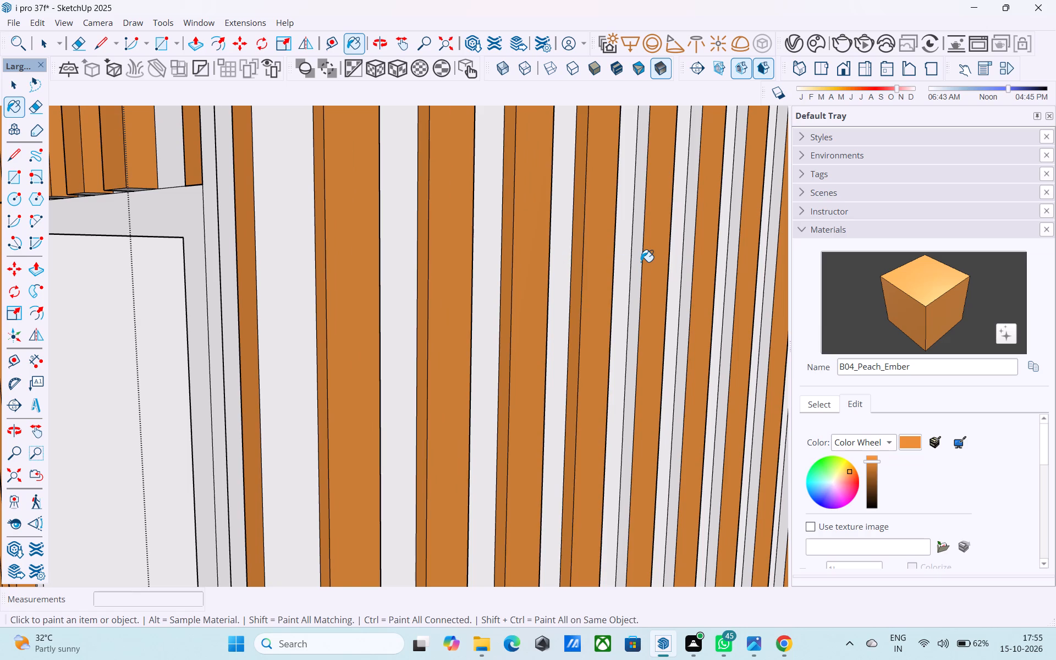
click(641, 262)
middle_drag(654, 260, 511, 286)
click(555, 279)
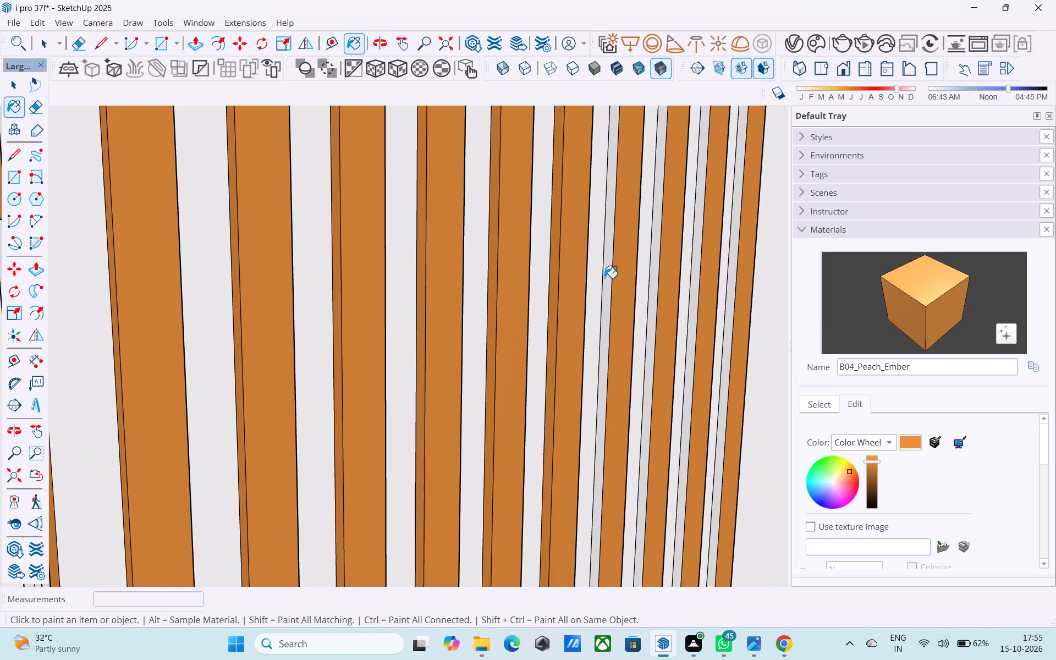
click(607, 276)
click(652, 260)
click(696, 244)
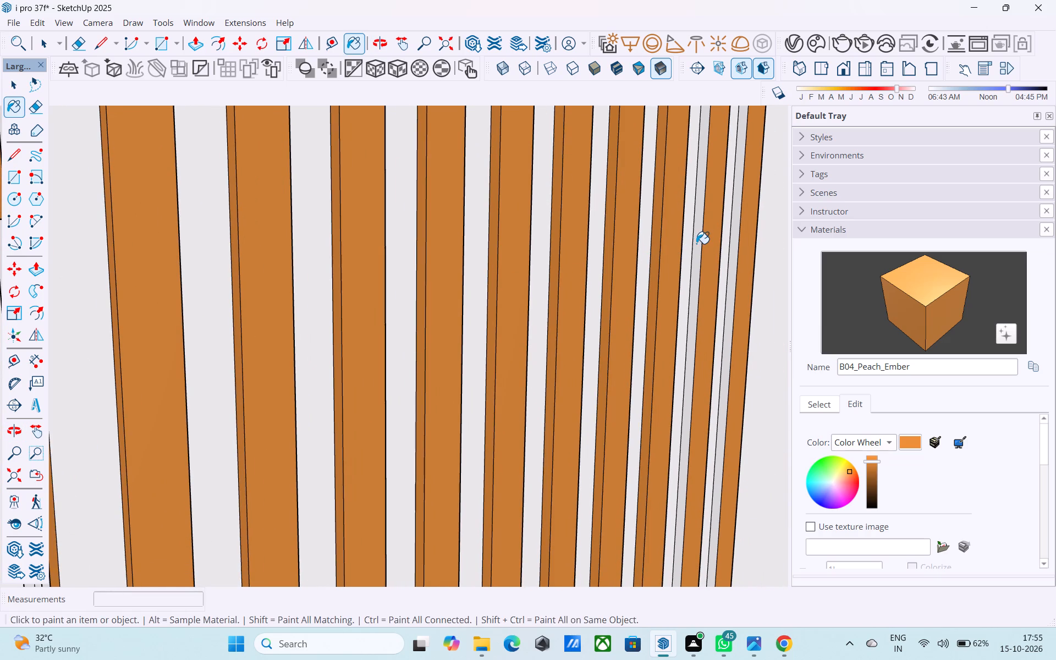
click(734, 229)
Paint the opposite side faces of the full-height panels on the wall around the corner with B04_Peach_Ember.
middle_drag(772, 277, 270, 317)
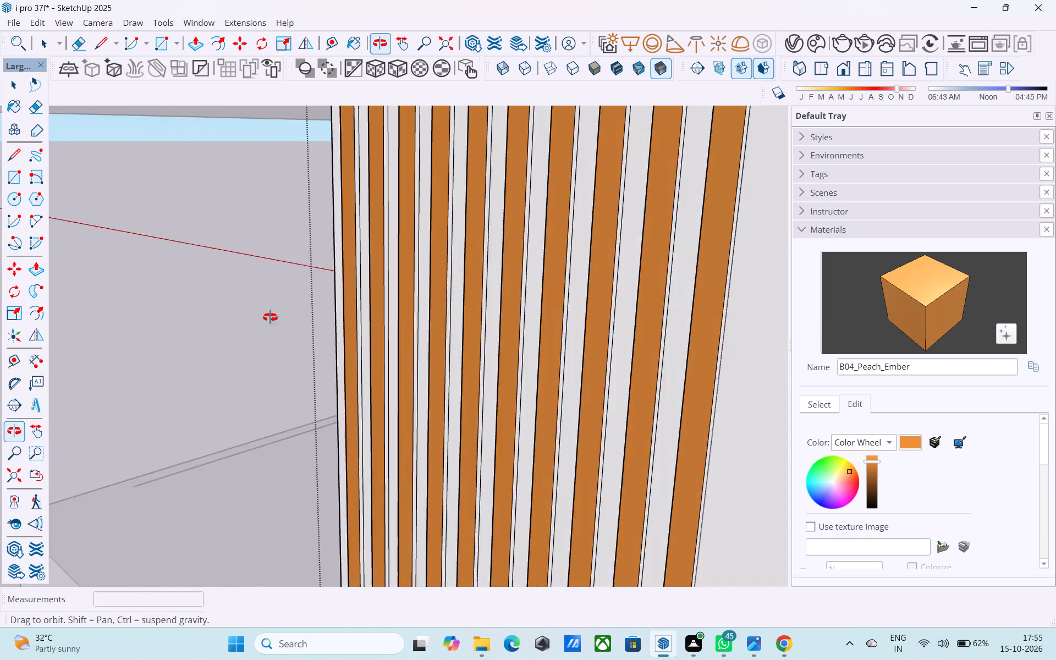
middle_drag(270, 317, 207, 326)
shift+middle_drag(582, 322, 431, 274)
scroll(490, 312, up, 1)
scroll(538, 317, up, 1)
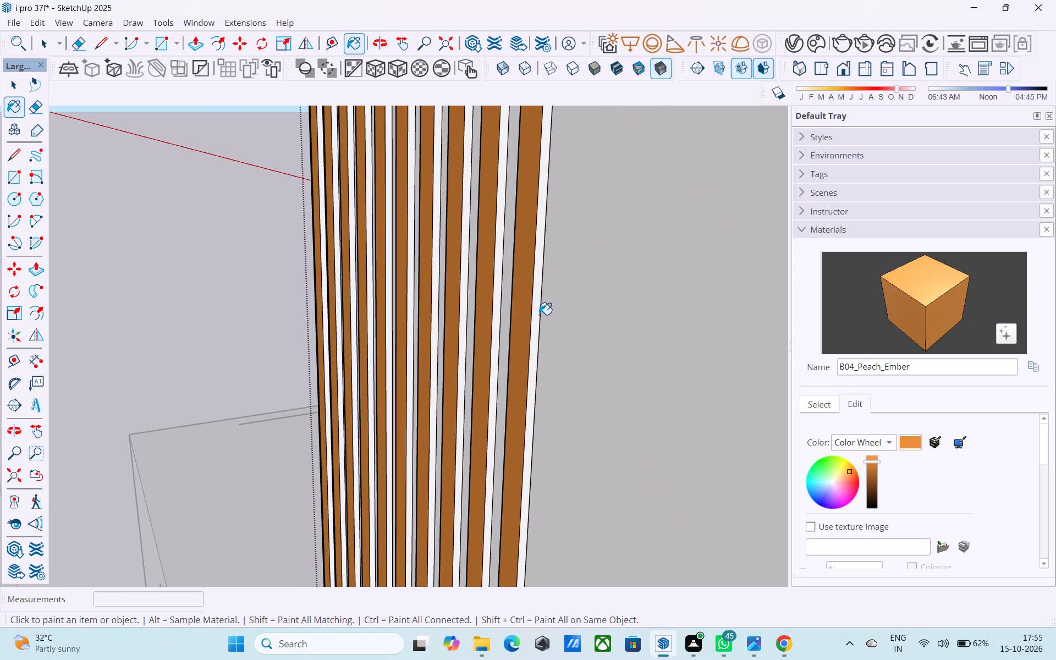
click(535, 315)
click(498, 286)
click(463, 271)
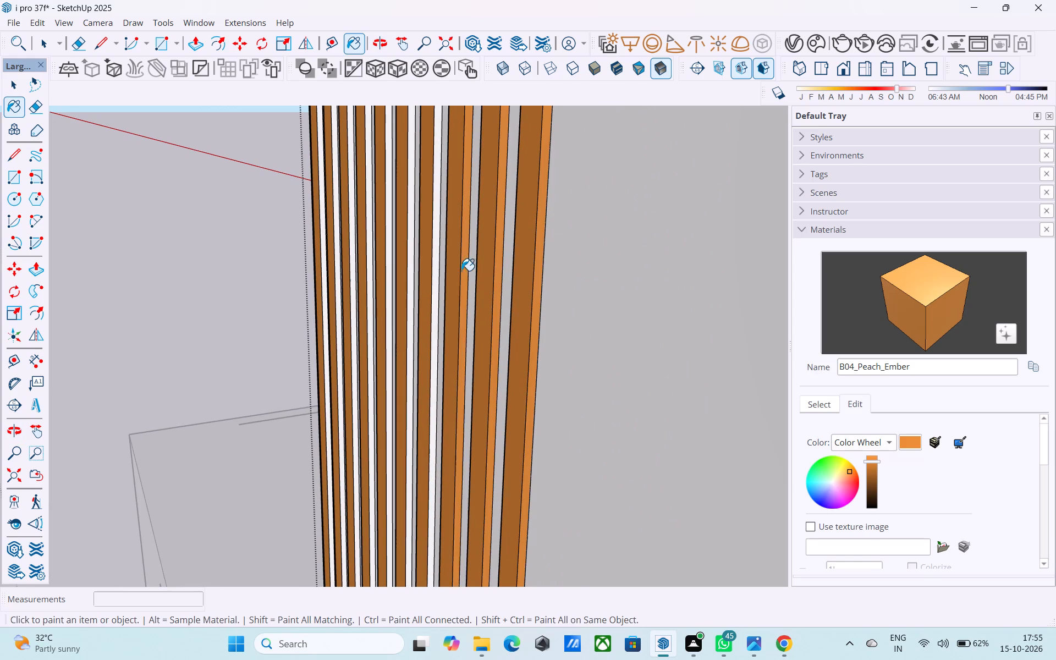
middle_drag(455, 271, 613, 333)
scroll(588, 332, up, 4)
click(577, 324)
click(530, 293)
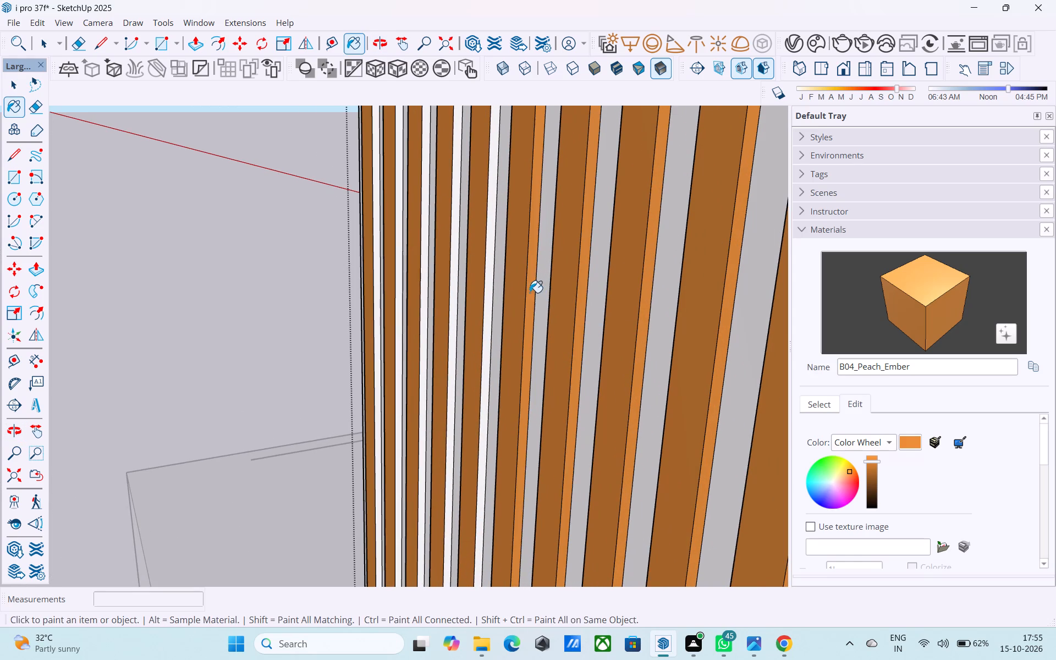
click(491, 277)
middle_drag(491, 276, 617, 324)
scroll(588, 330, up, 3)
click(562, 310)
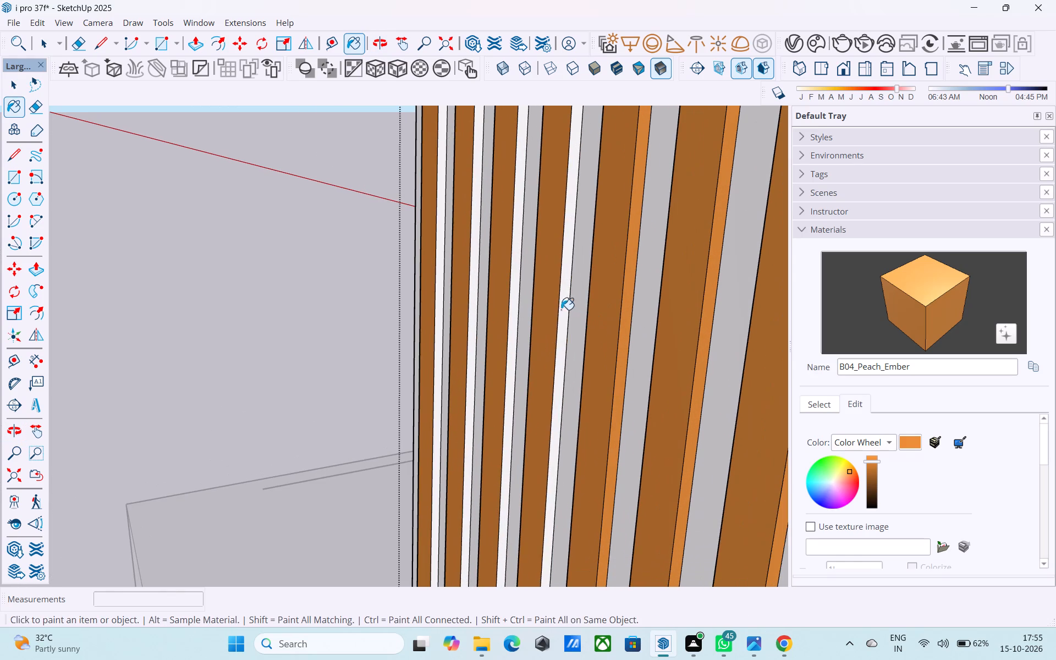
click(508, 280)
click(516, 285)
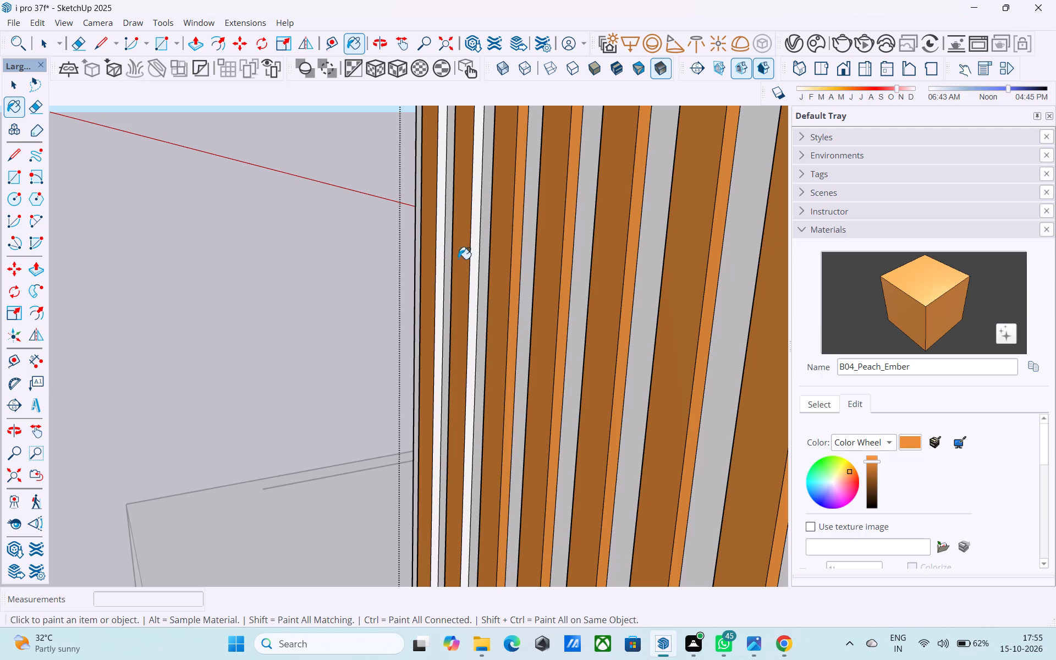
click(470, 263)
click(443, 237)
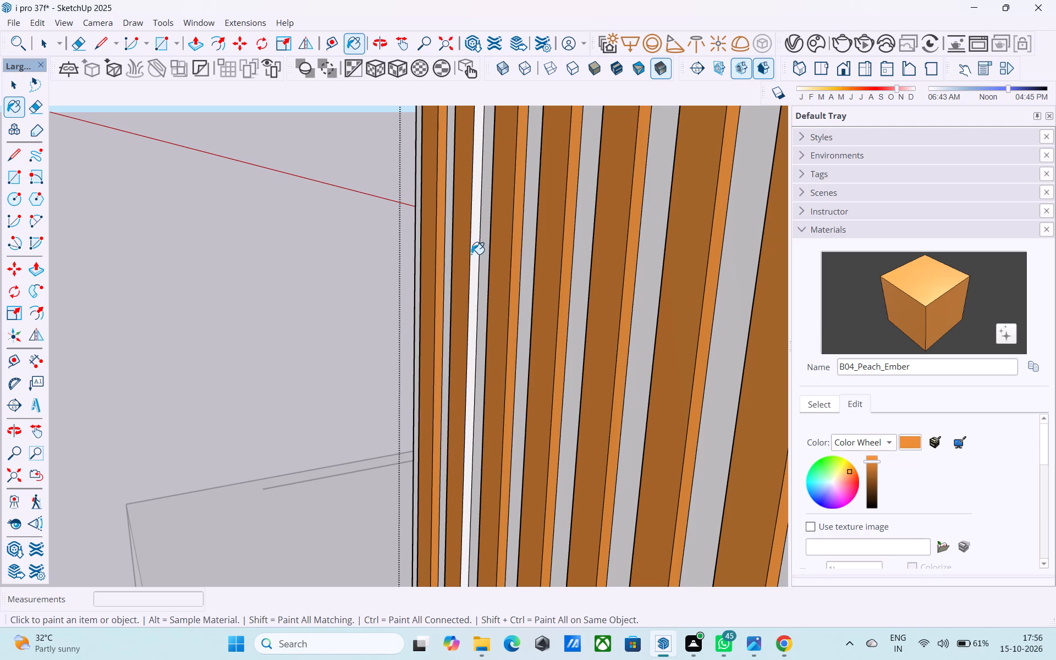
click(471, 254)
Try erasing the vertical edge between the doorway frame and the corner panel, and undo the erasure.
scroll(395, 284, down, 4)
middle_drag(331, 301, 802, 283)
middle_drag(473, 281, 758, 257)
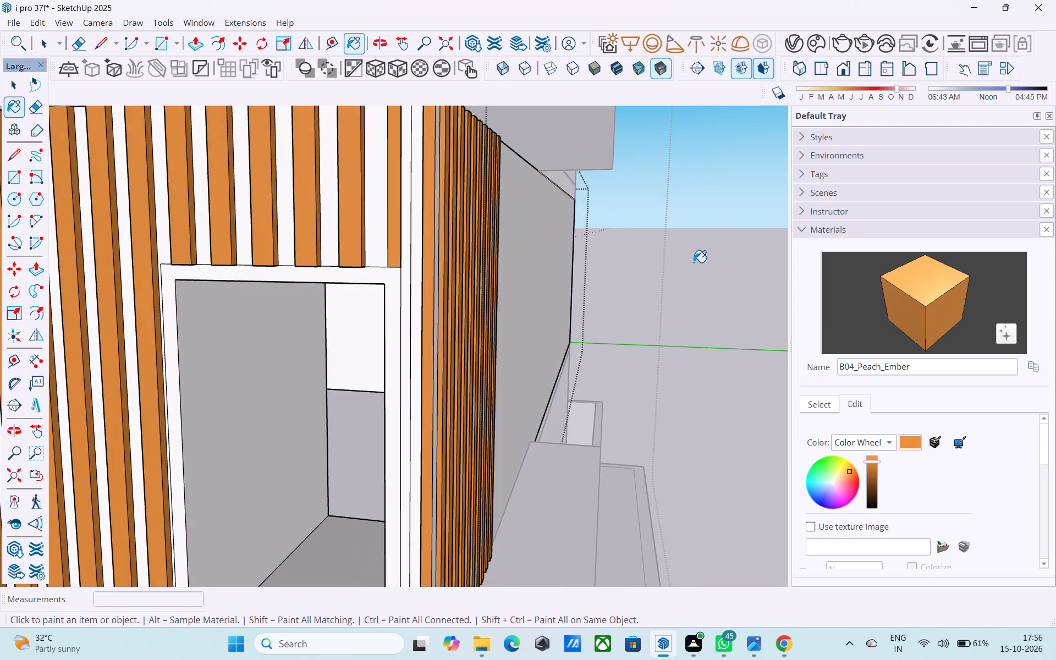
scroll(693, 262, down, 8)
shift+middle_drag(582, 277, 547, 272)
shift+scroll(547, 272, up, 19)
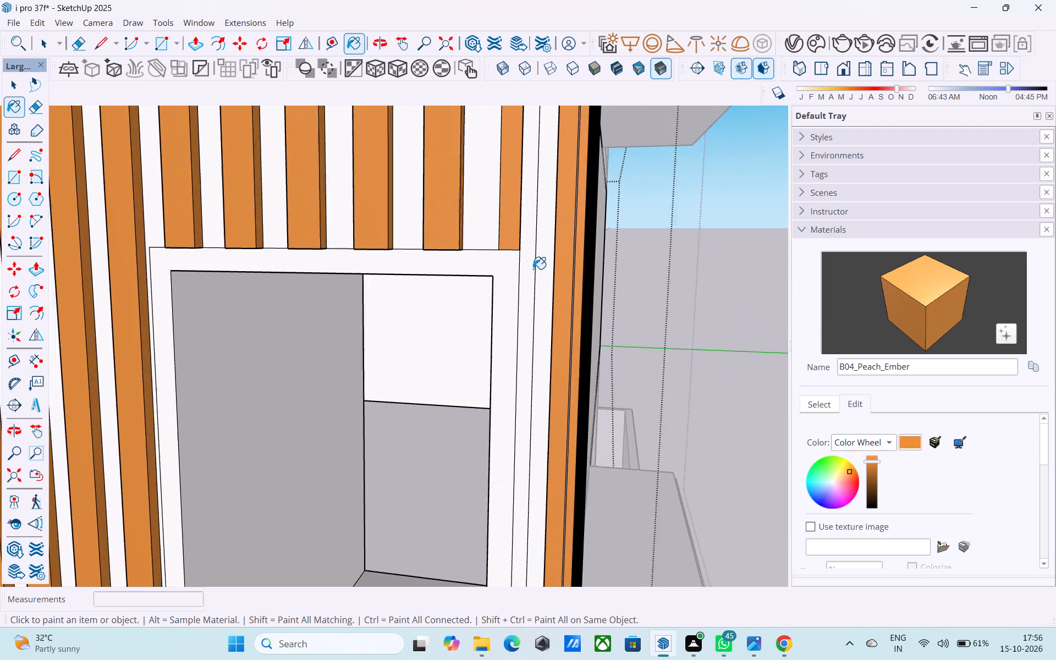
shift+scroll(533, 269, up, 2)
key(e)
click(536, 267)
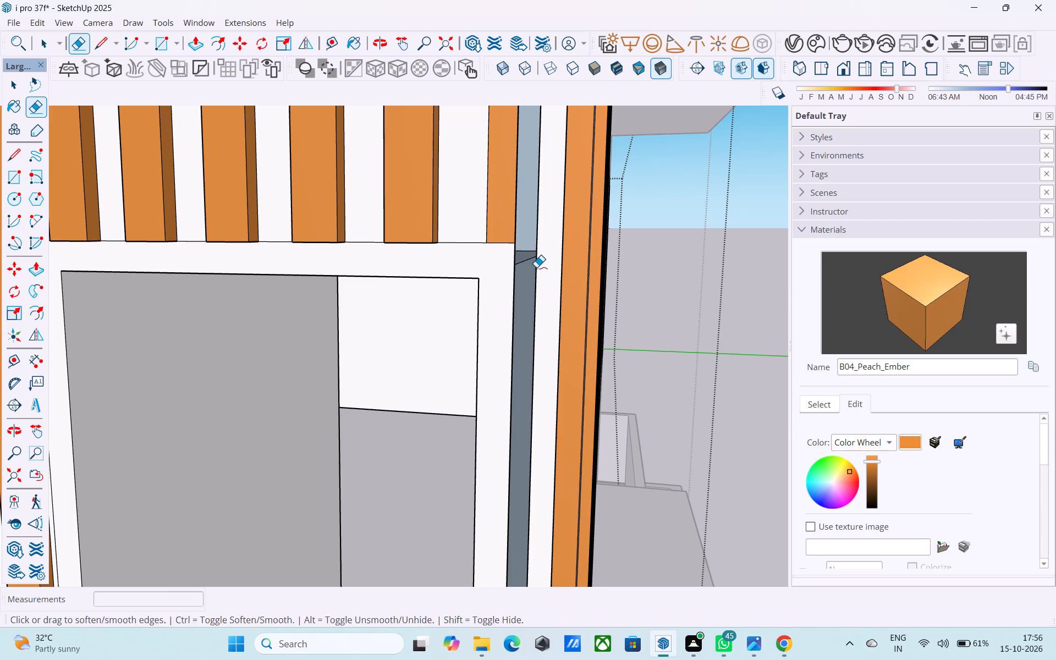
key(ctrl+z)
Examine the painted panels, the doorway frame and the corner from both sides.
middle_drag(536, 267, 333, 315)
middle_drag(617, 287, 647, 274)
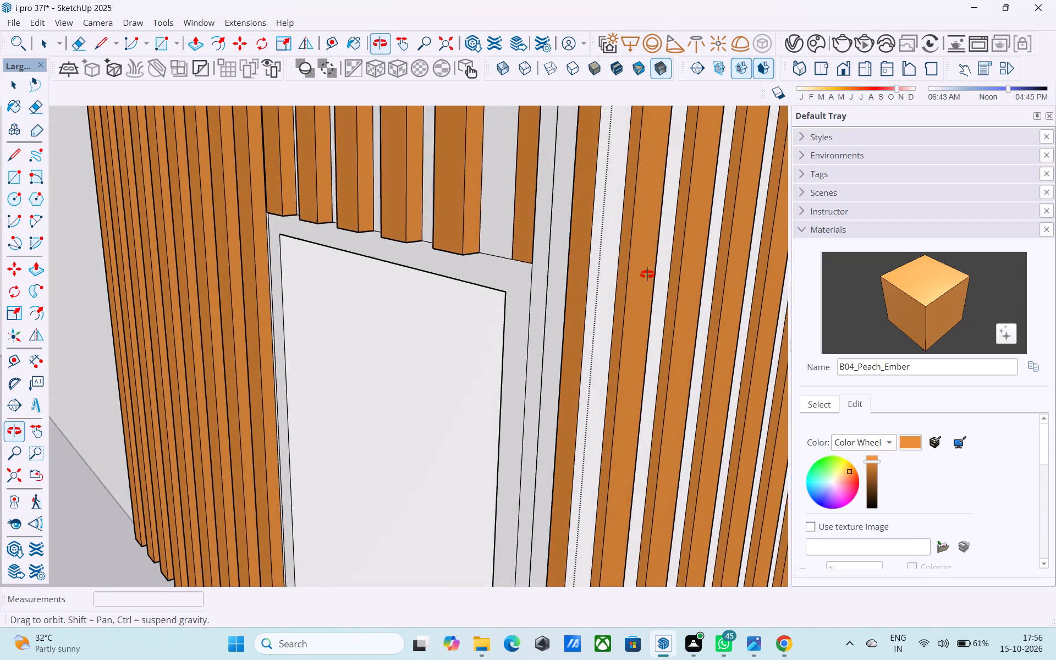
middle_drag(647, 274, 761, 228)
scroll(675, 248, down, 8)
middle_click(672, 251)
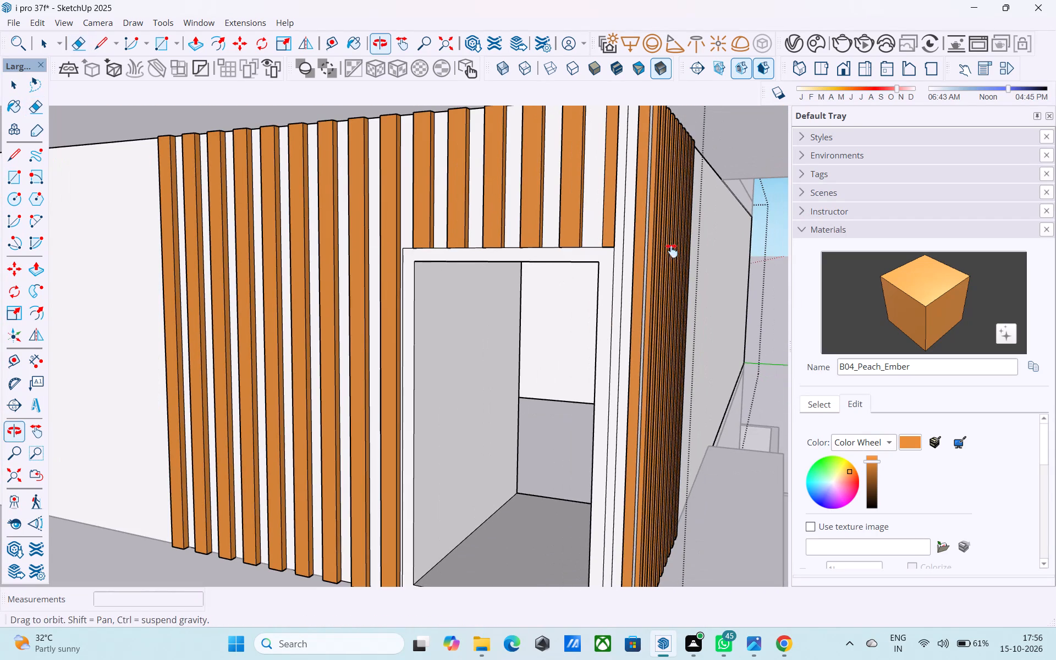
middle_drag(657, 259, 724, 235)
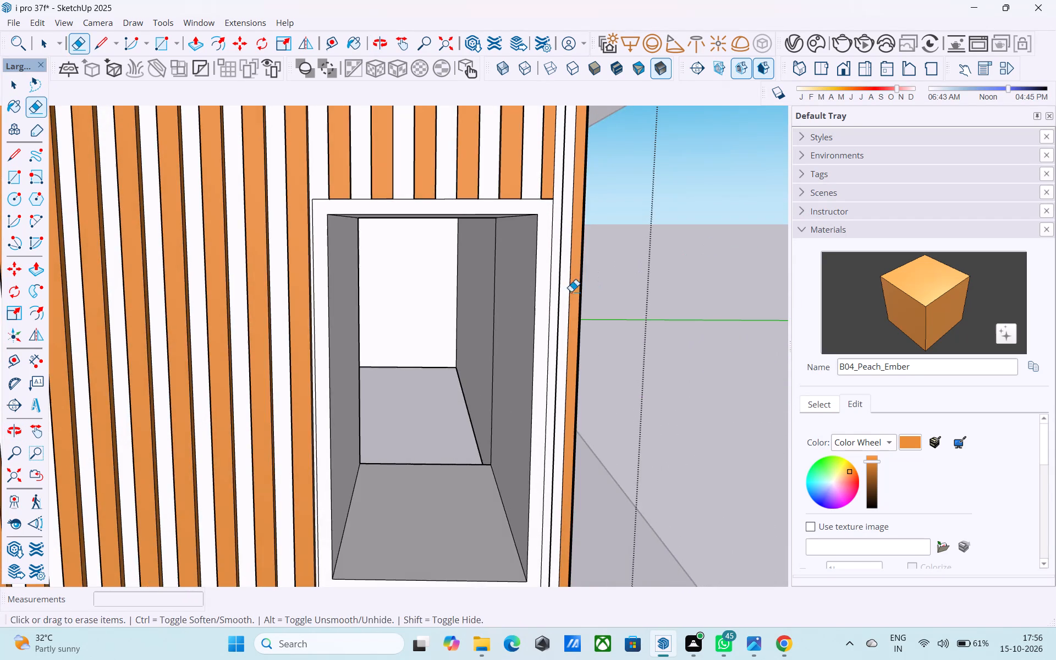
shift+middle_drag(549, 321, 568, 238)
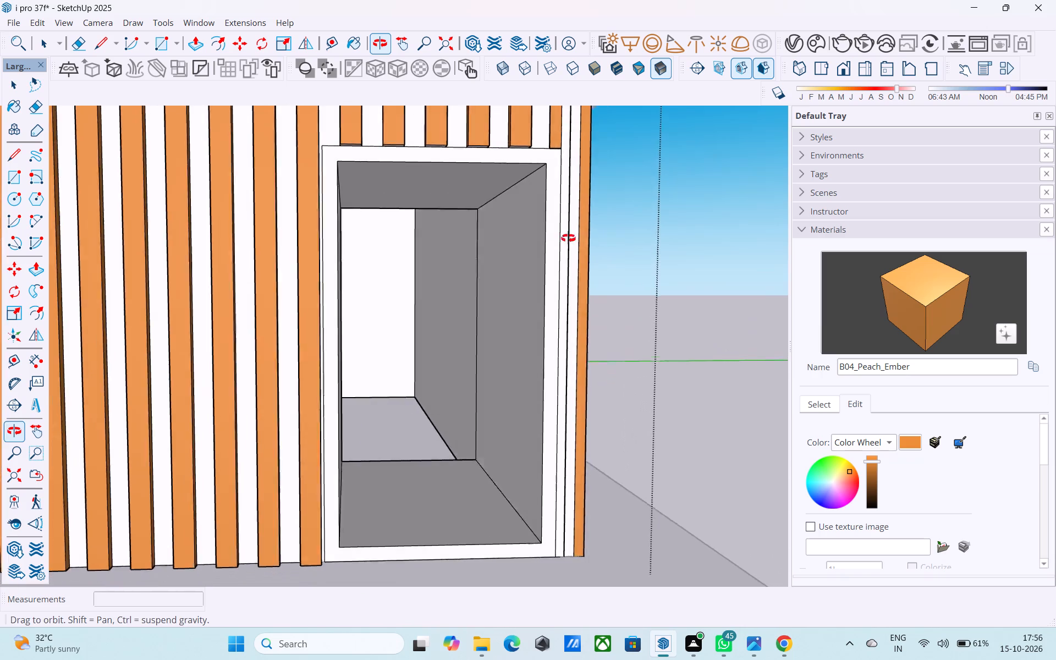
shift+middle_drag(568, 238, 562, 239)
scroll(562, 239, down, 18)
Clear the selection and save the model.
key(space)
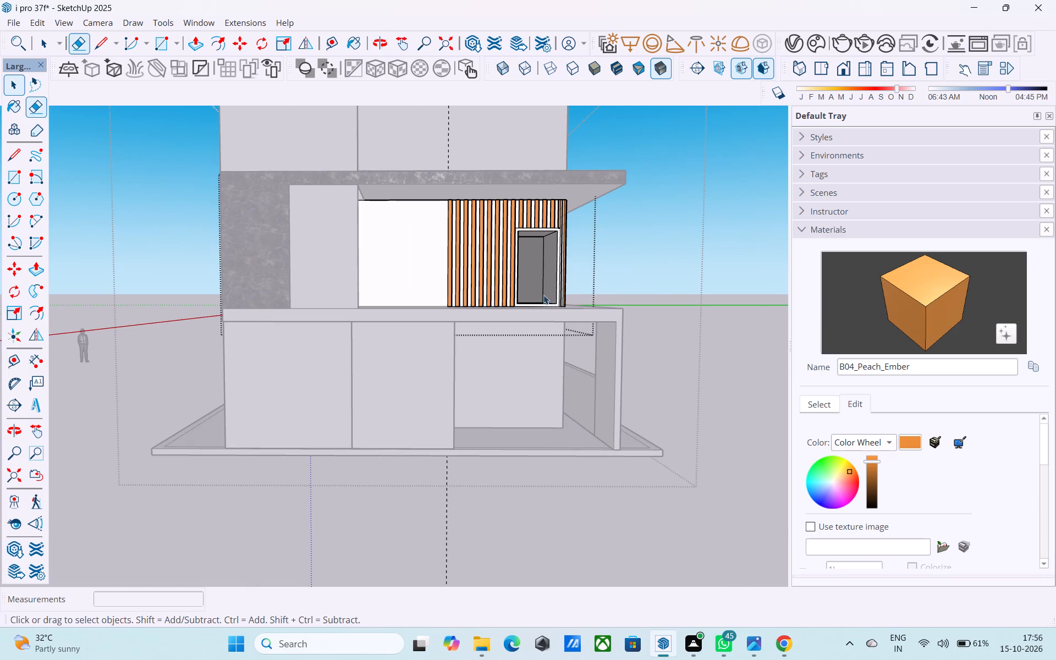
click(718, 256)
middle_drag(535, 219, 501, 273)
key(ctrl+s)
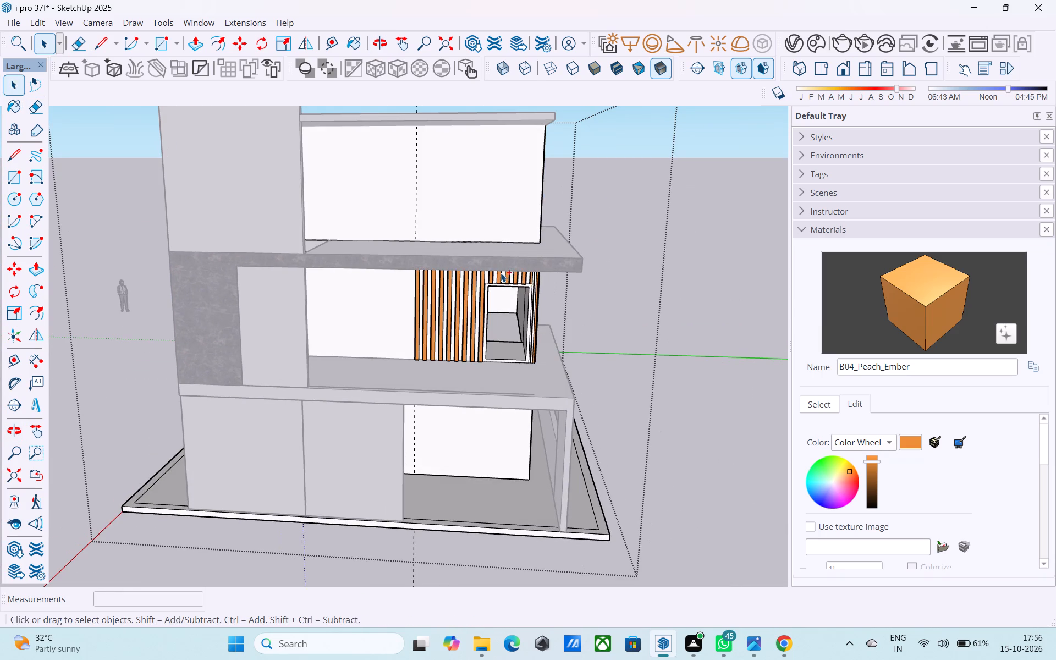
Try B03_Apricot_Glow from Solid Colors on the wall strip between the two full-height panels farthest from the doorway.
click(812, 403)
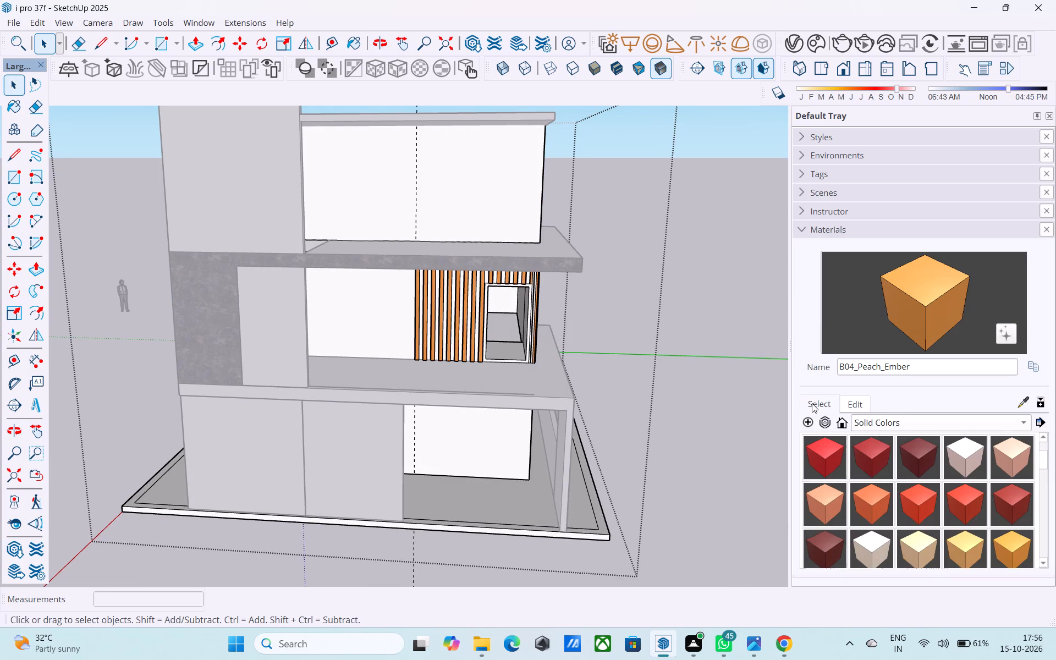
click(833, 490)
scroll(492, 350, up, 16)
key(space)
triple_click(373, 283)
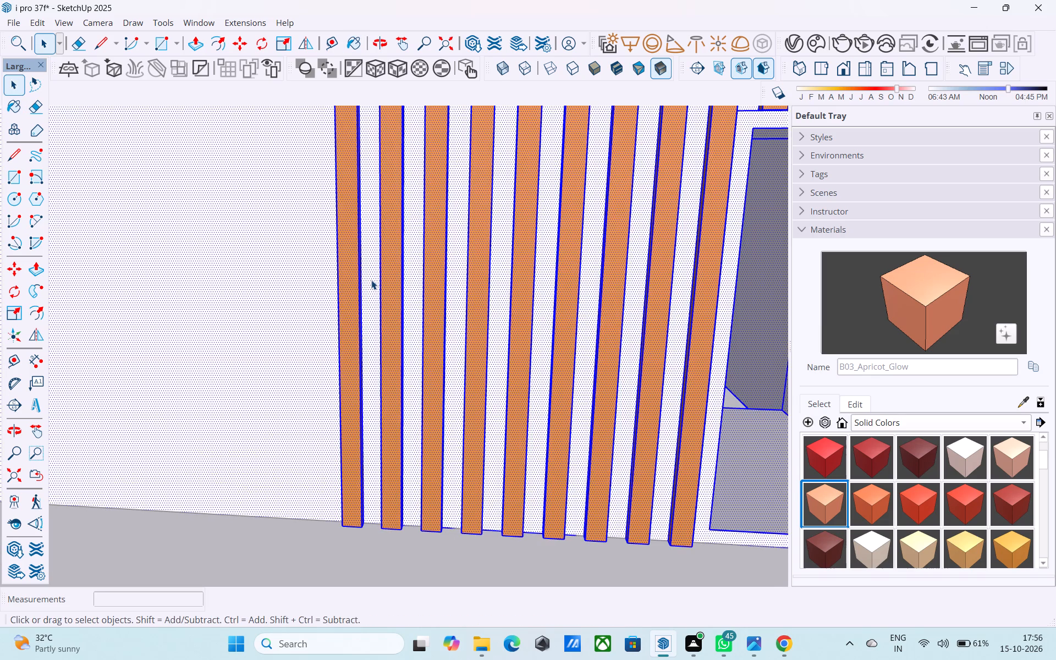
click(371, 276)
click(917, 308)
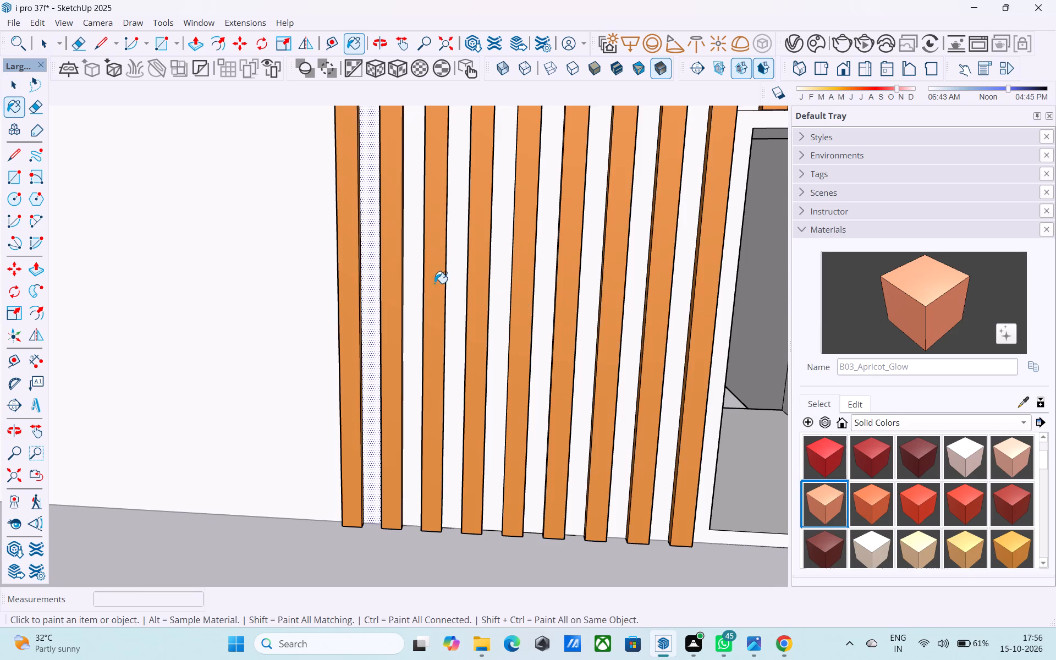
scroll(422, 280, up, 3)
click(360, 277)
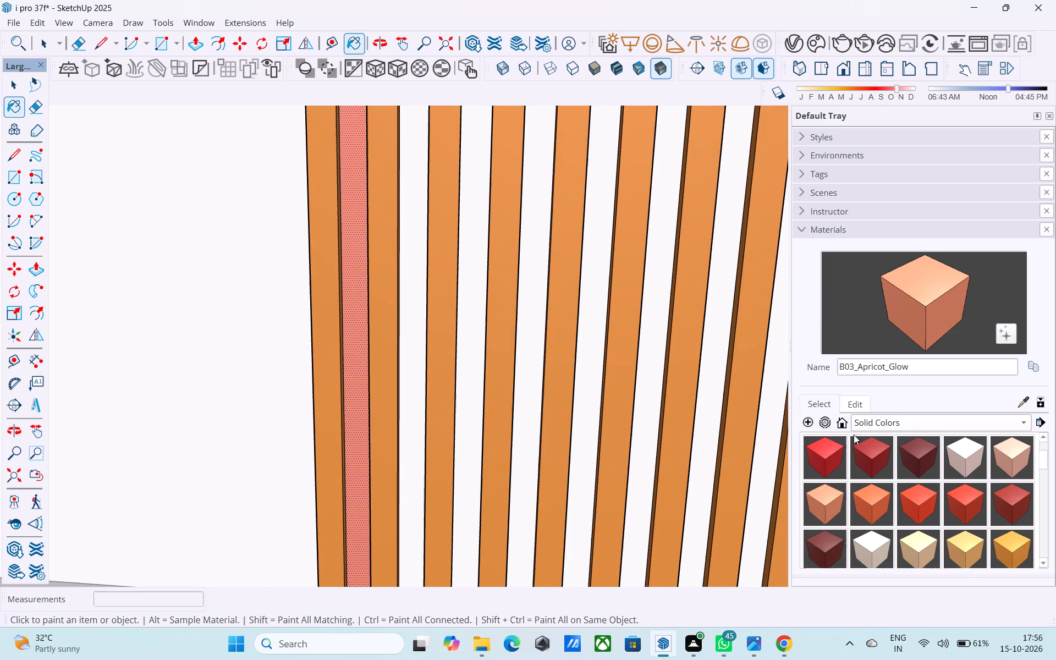
Paint the eight wall strips between the full-height panels beside the doorway with C03_Honey_Glow.
click(968, 545)
click(349, 266)
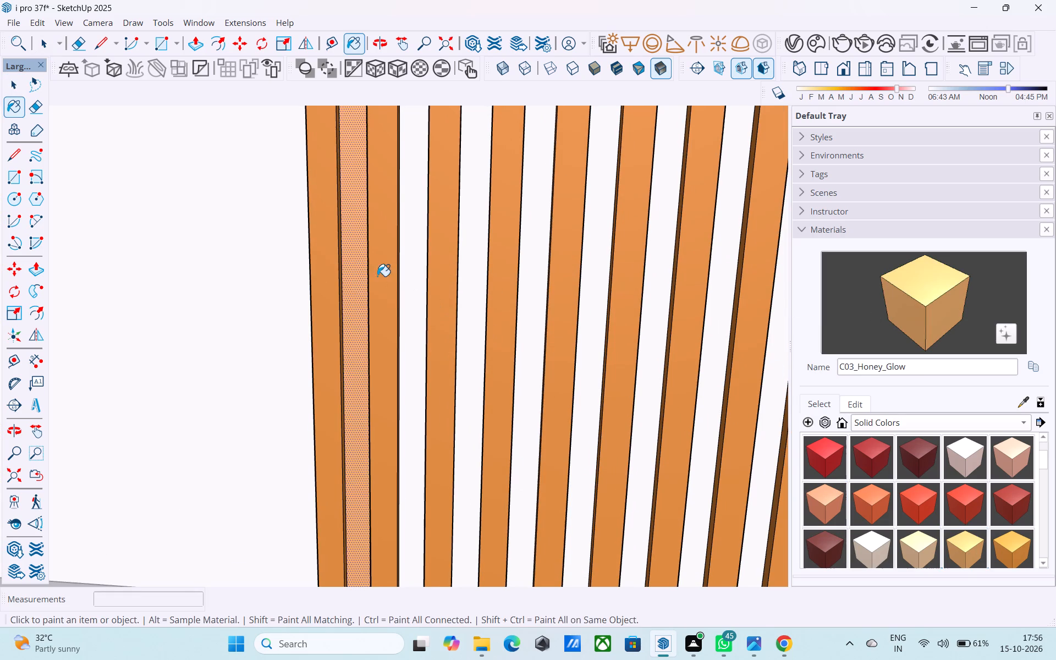
click(404, 261)
click(474, 258)
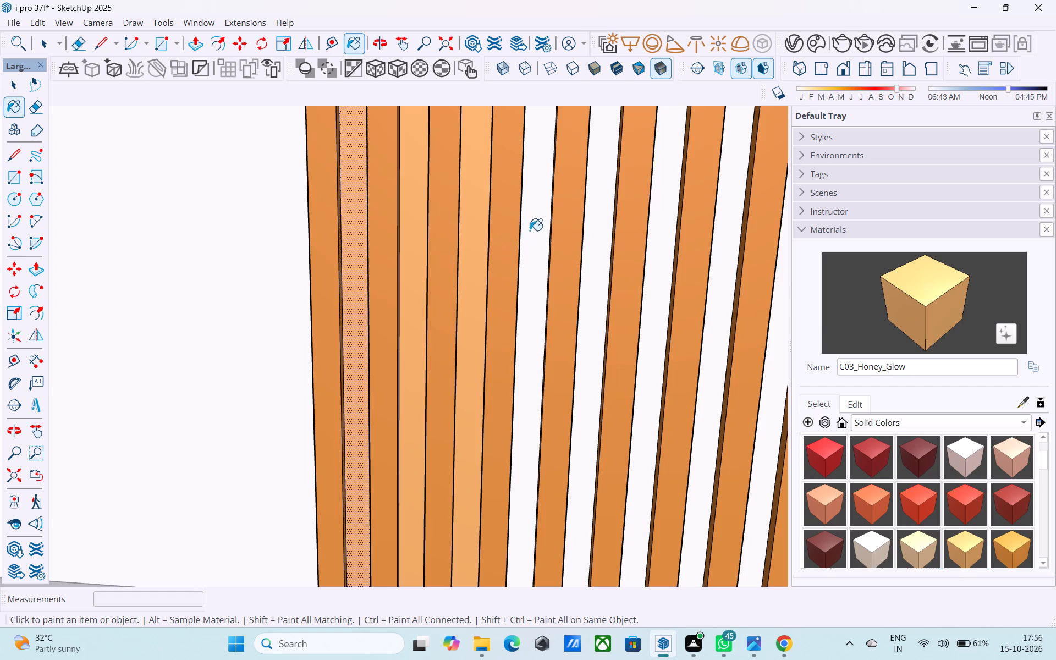
click(530, 230)
click(604, 223)
scroll(223, 266, down, 2)
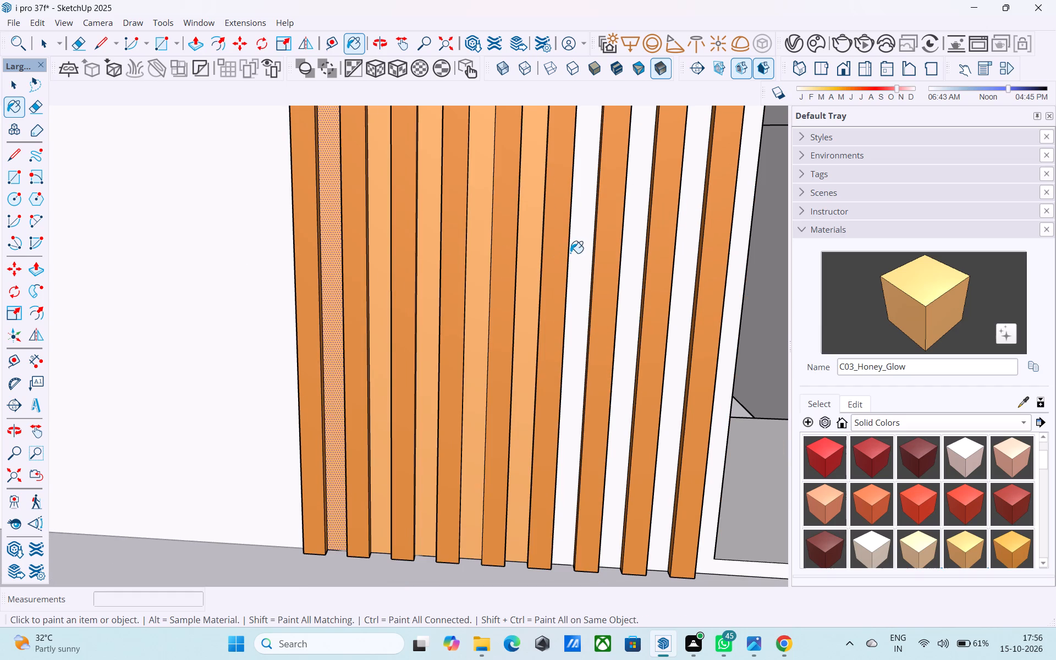
click(574, 250)
click(627, 245)
click(687, 235)
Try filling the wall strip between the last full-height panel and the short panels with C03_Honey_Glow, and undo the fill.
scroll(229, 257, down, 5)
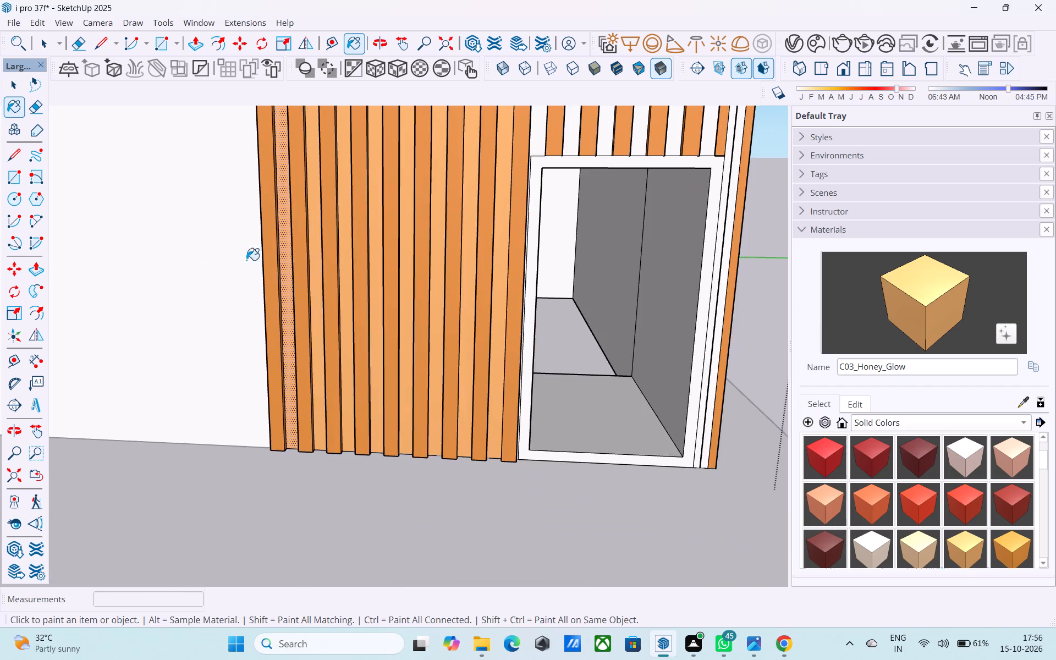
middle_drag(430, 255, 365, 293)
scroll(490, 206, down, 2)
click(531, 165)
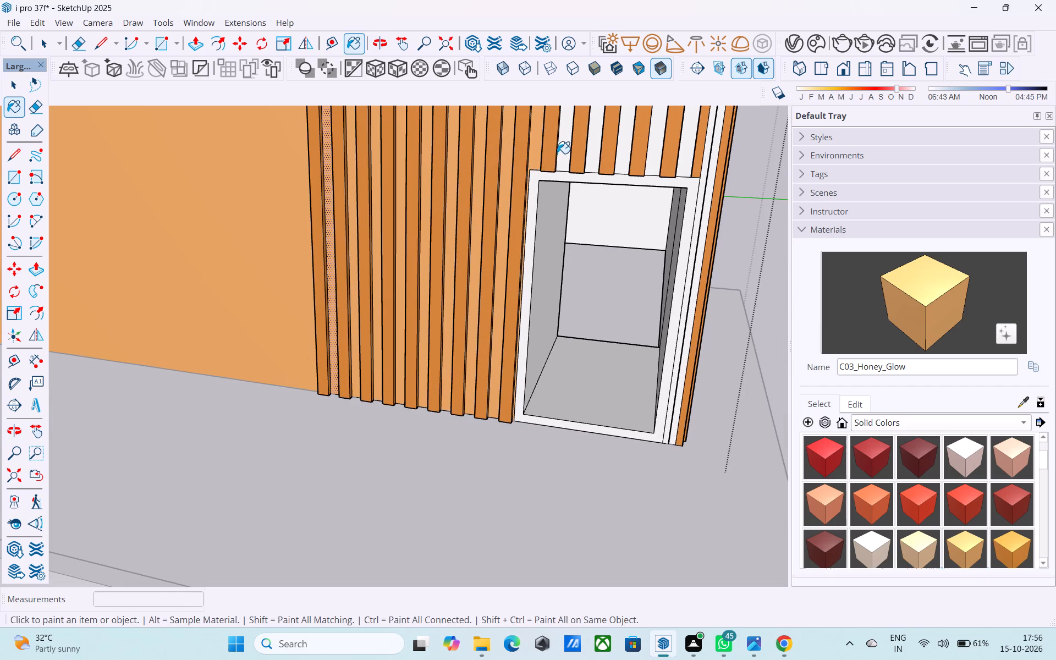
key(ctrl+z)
Paint the wall strips between the short panels above the doorway, and those out to the house corner, with C03_Honey_Glow.
click(586, 166)
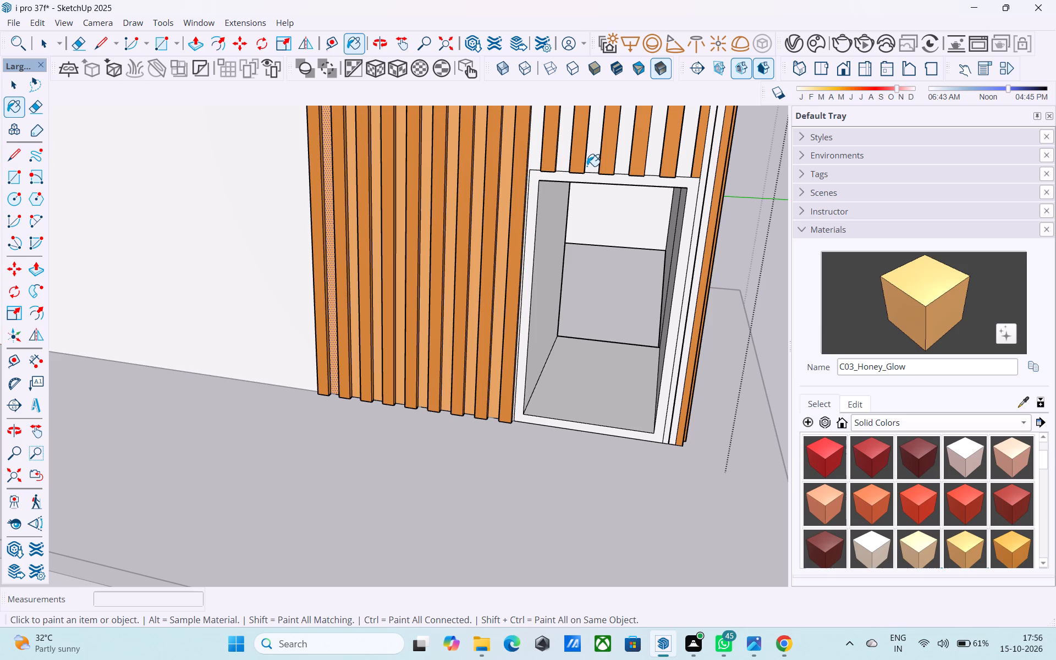
click(591, 167)
click(564, 153)
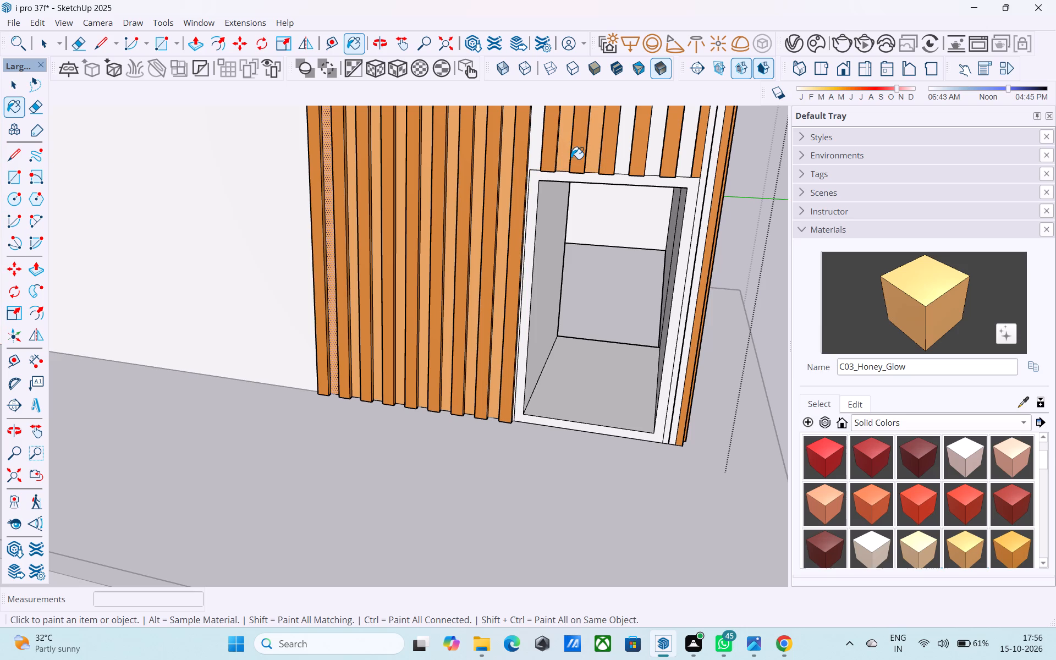
click(651, 159)
click(617, 156)
click(621, 157)
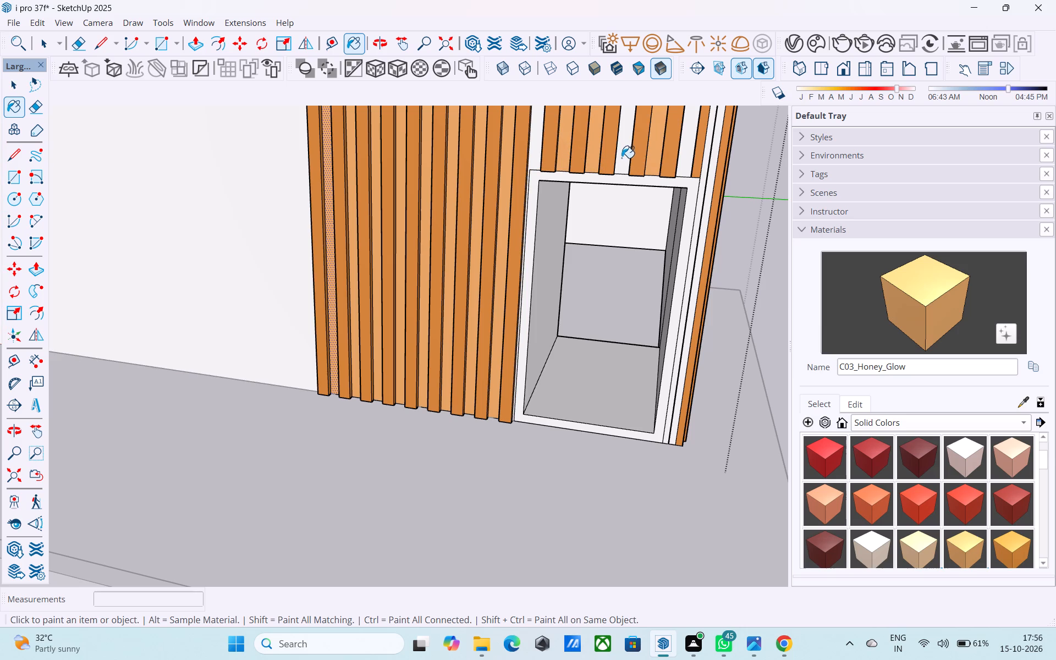
click(681, 157)
click(713, 162)
click(707, 158)
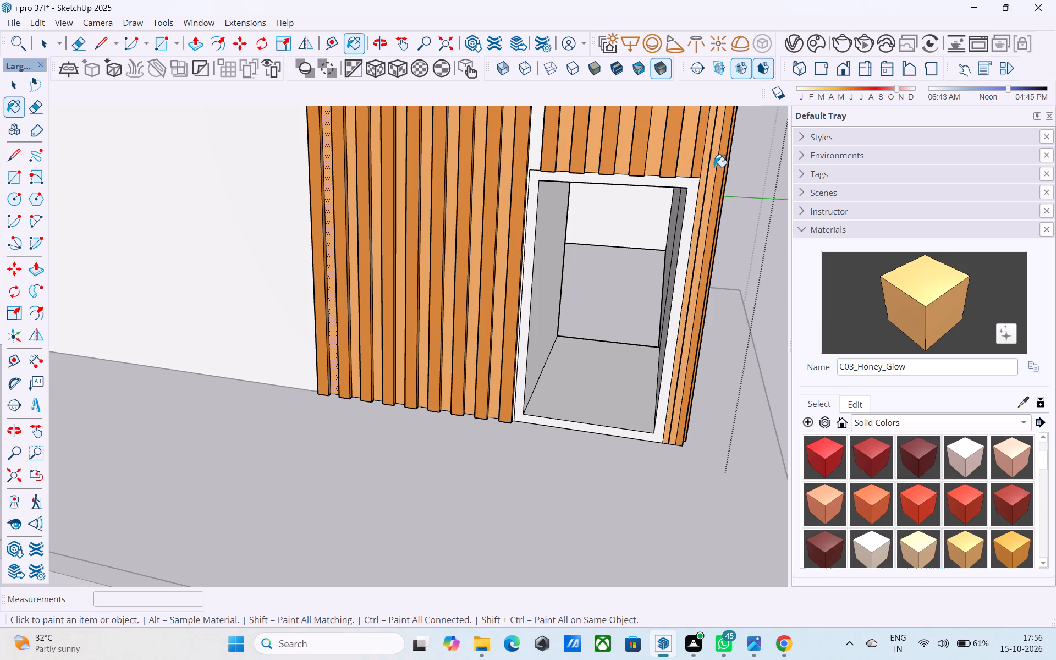
Paint the three wall strips nearest the corner on the adjoining panelled wall with C03_Honey_Glow.
middle_drag(720, 174, 417, 183)
shift+middle_drag(569, 284, 289, 117)
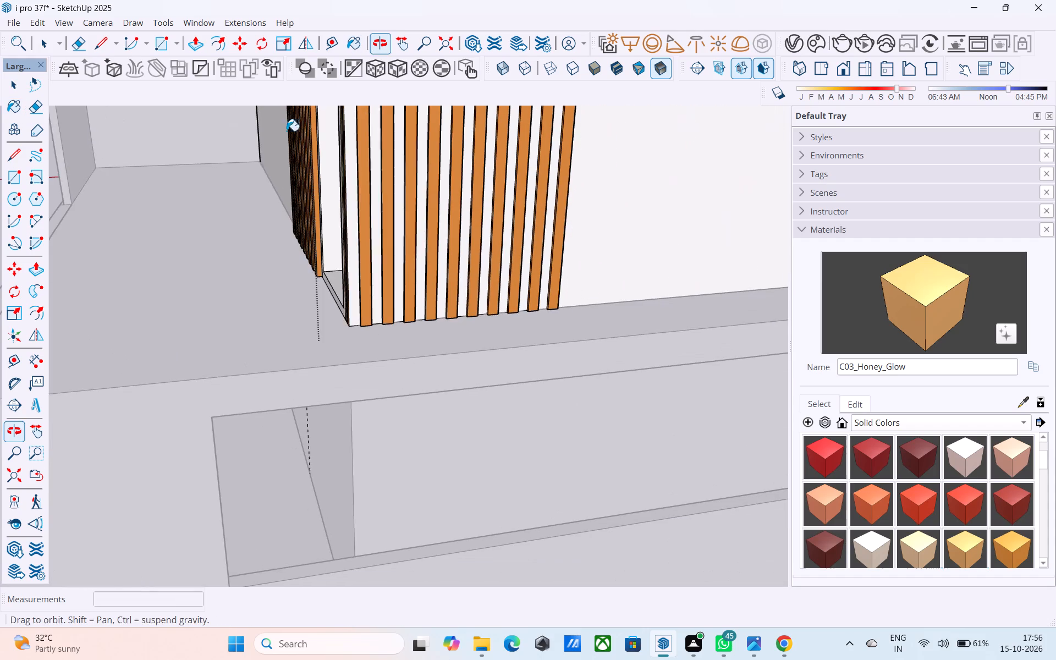
click(353, 227)
click(372, 229)
click(393, 231)
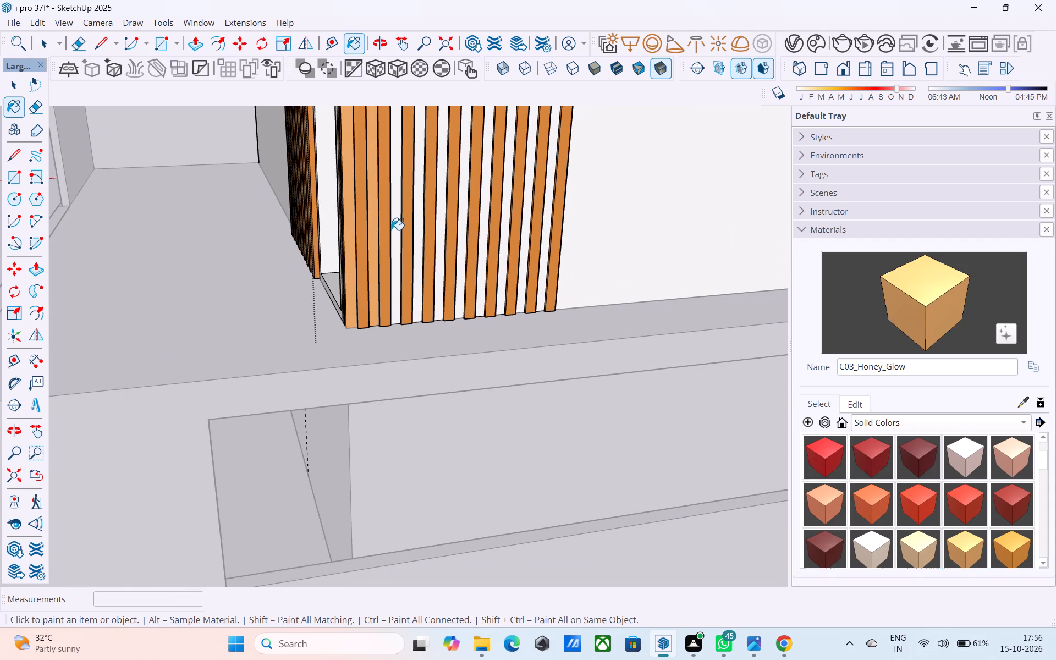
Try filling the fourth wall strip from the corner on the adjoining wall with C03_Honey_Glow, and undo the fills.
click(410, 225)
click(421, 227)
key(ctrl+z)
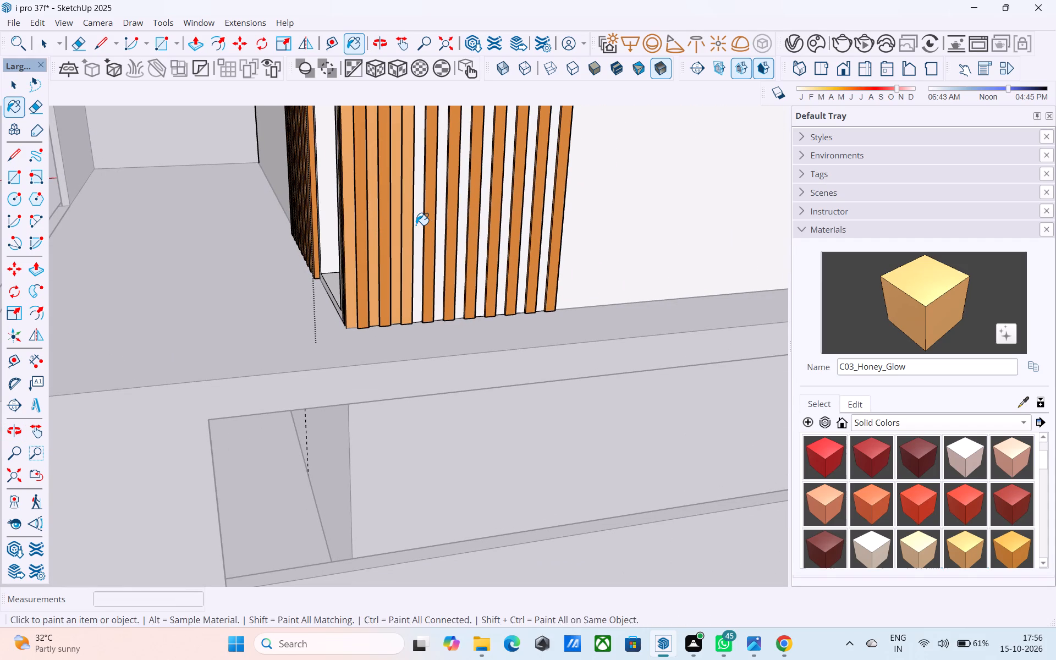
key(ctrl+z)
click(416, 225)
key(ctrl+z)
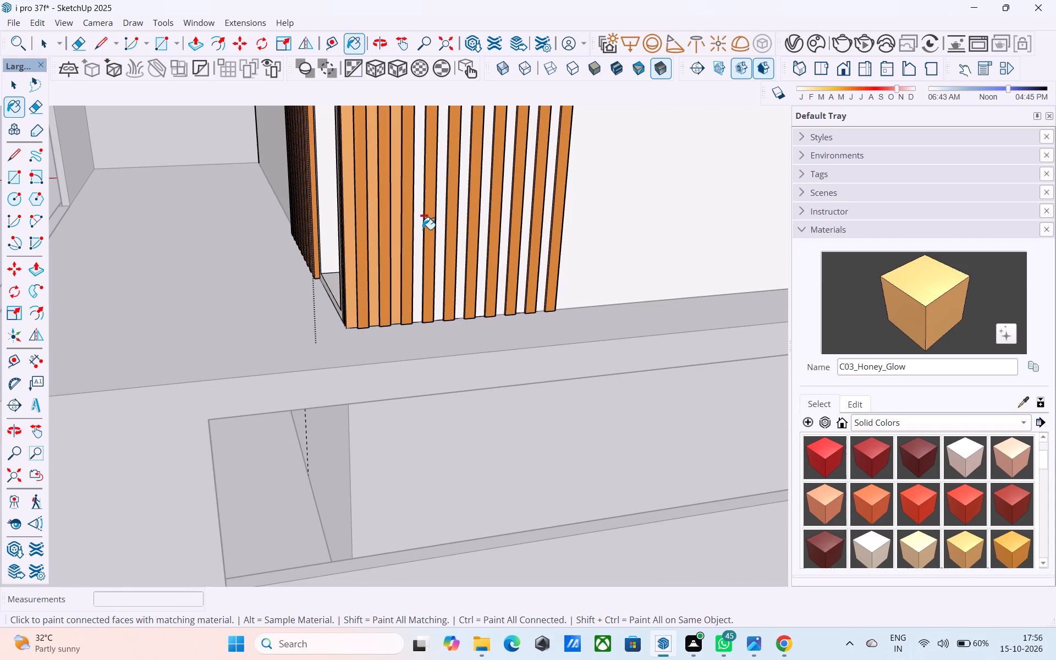
Fill the remaining white strips on the adjoining wall with C03_Honey_Glow by painting all connected faces of matching material.
scroll(417, 289, up, 9)
scroll(409, 343, up, 3)
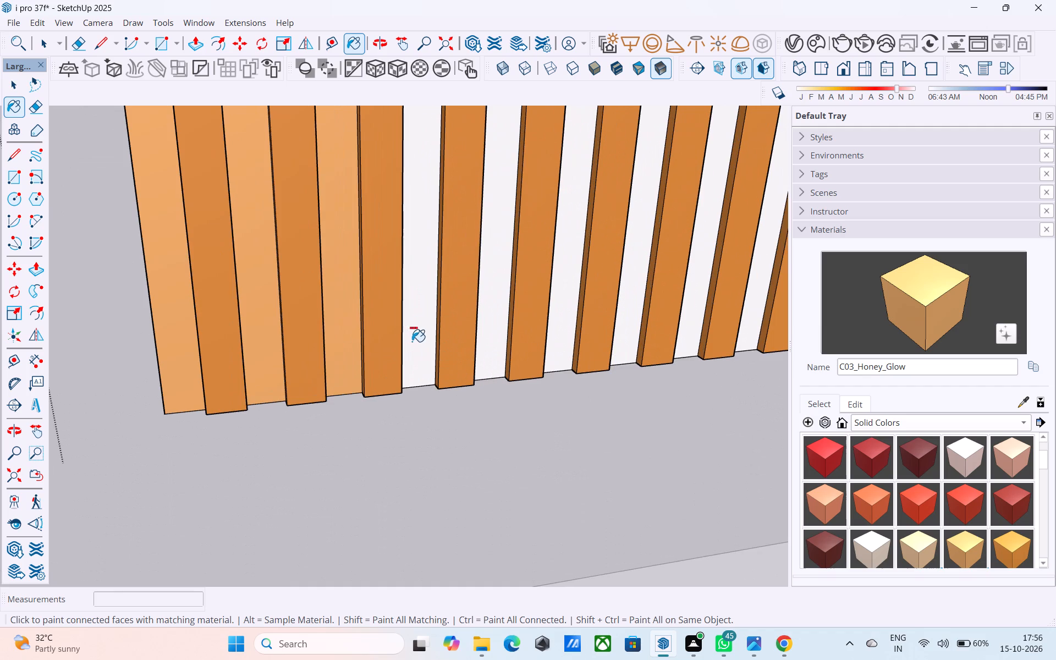
click(413, 341)
scroll(415, 341, down, 16)
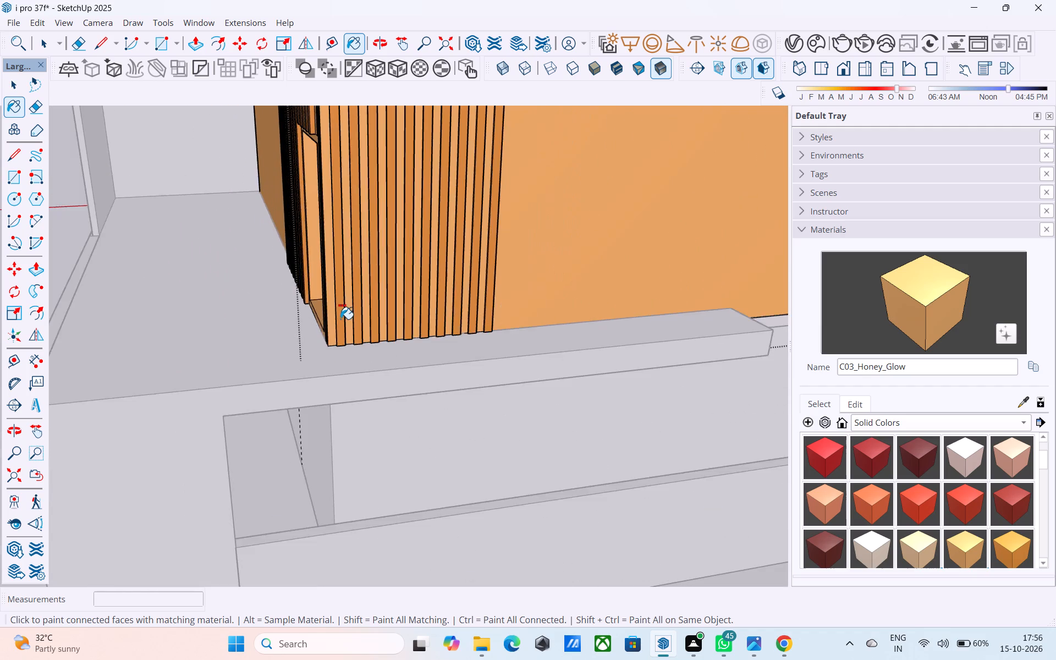
key(space)
Draw a vertical floor-to-ceiling line along the outer edge of the adjoining wall's last panel, dividing off the plain wall.
scroll(340, 319, down, 5)
middle_drag(453, 313, 317, 330)
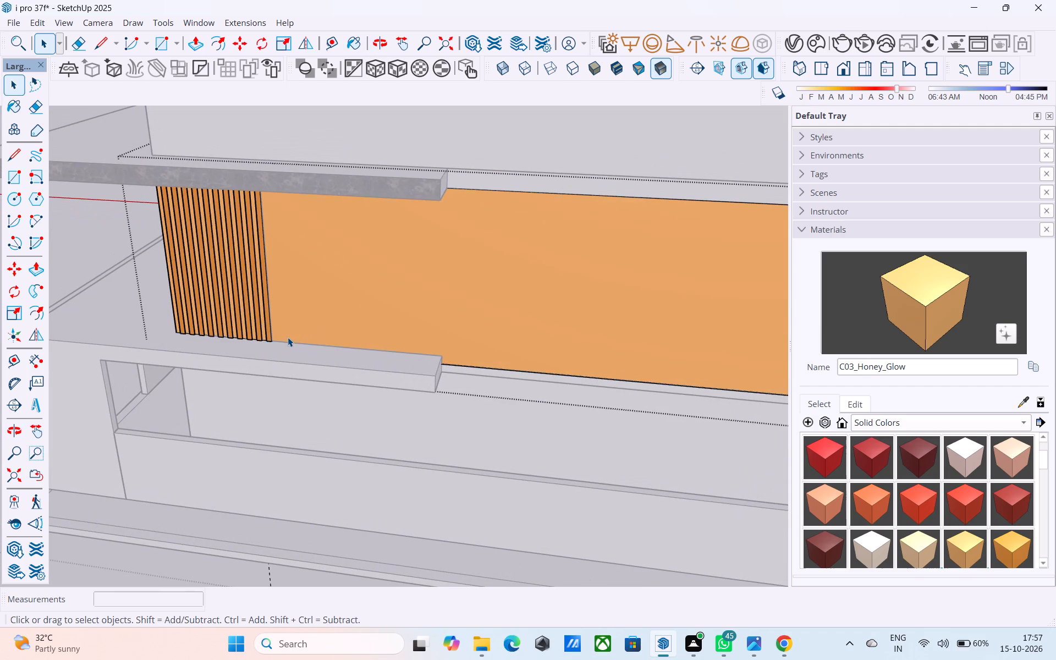
key(l)
shift+middle_drag(273, 340, 273, 350)
shift+scroll(275, 352, up, 2)
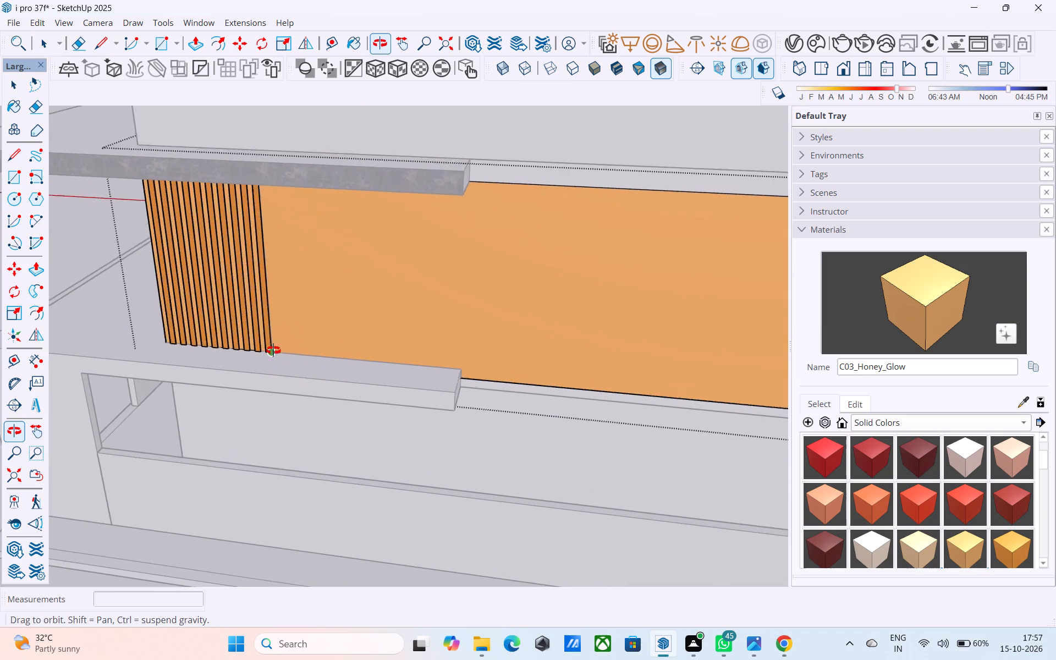
shift+middle_drag(273, 350, 283, 346)
shift+scroll(273, 350, up, 11)
middle_click(295, 342)
scroll(296, 340, up, 12)
scroll(294, 338, down, 1)
scroll(294, 338, up, 2)
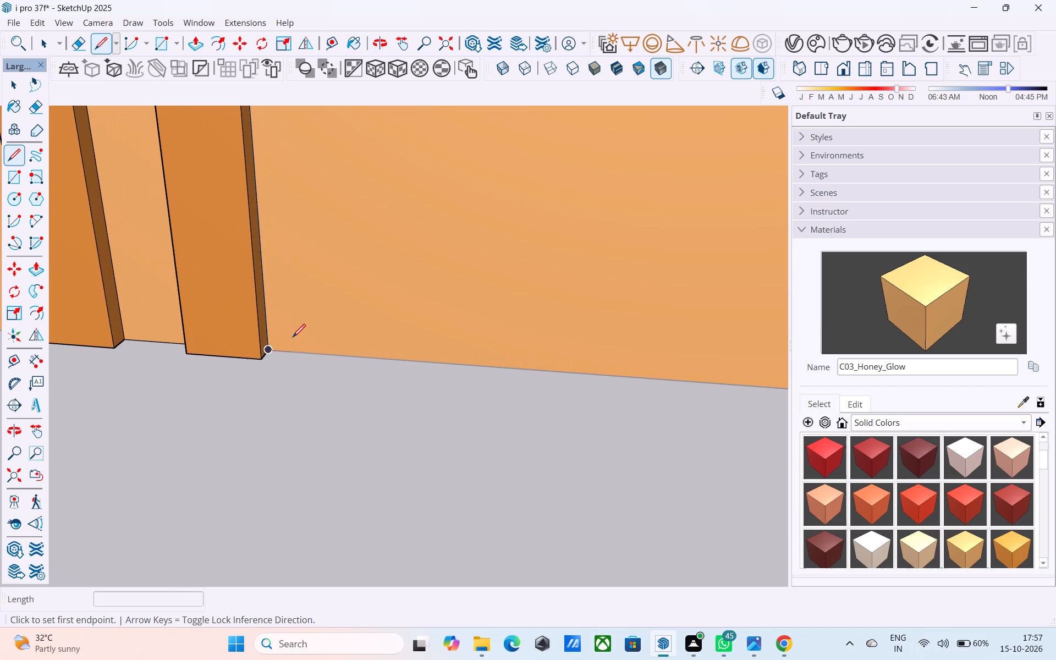
click(282, 357)
scroll(271, 226, down, 10)
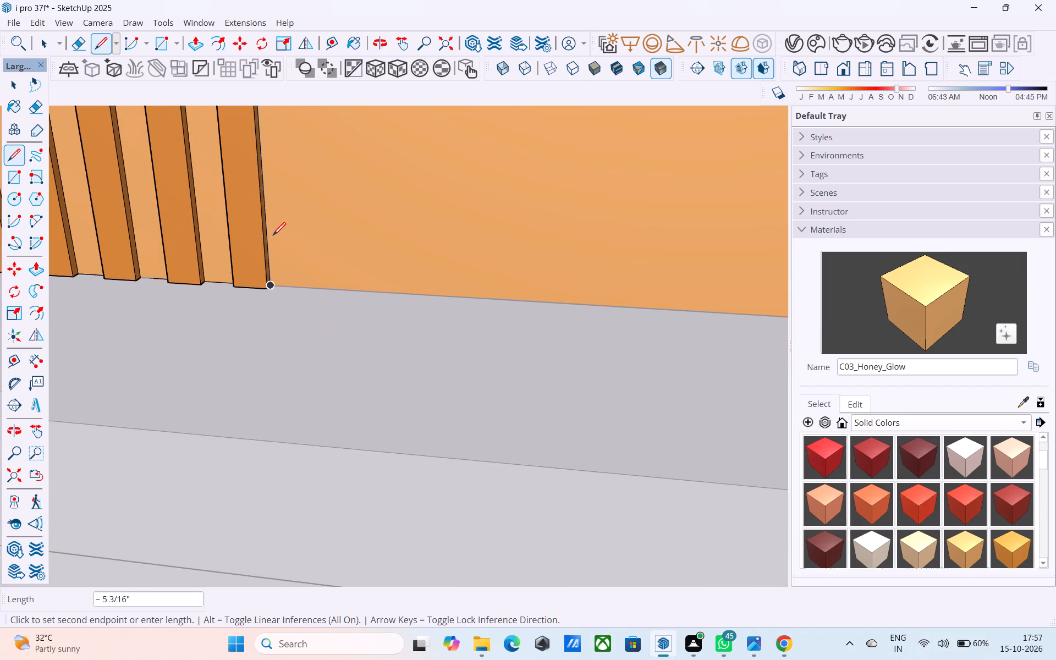
shift+middle_drag(273, 237, 293, 465)
scroll(286, 393, down, 8)
middle_drag(327, 293, 307, 415)
shift+middle_drag(284, 354, 307, 340)
scroll(303, 313, up, 18)
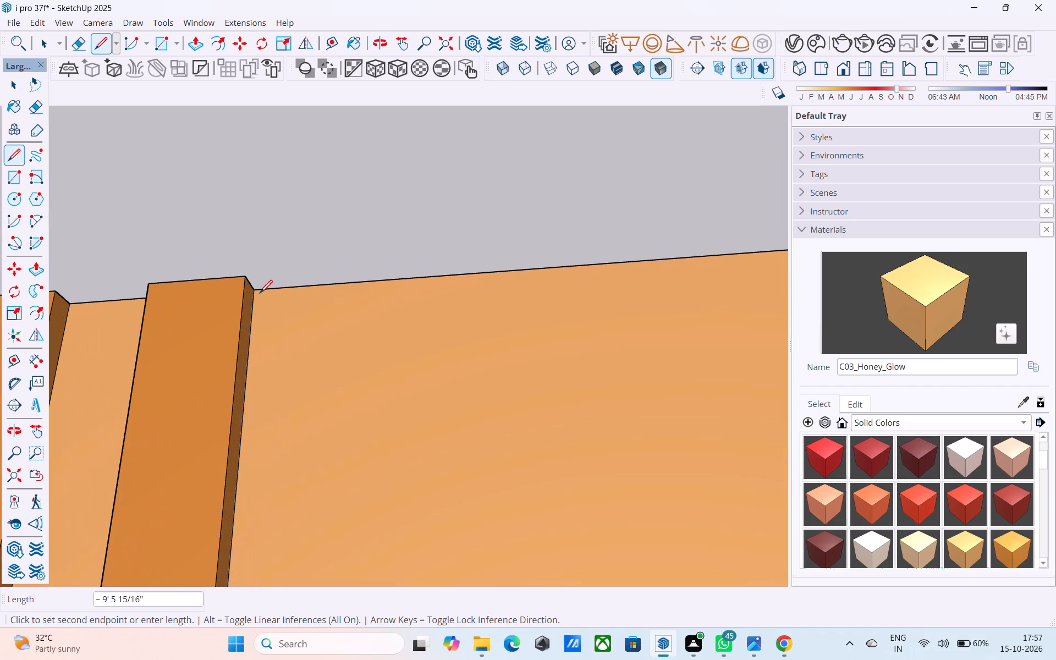
click(259, 293)
scroll(260, 291, down, 18)
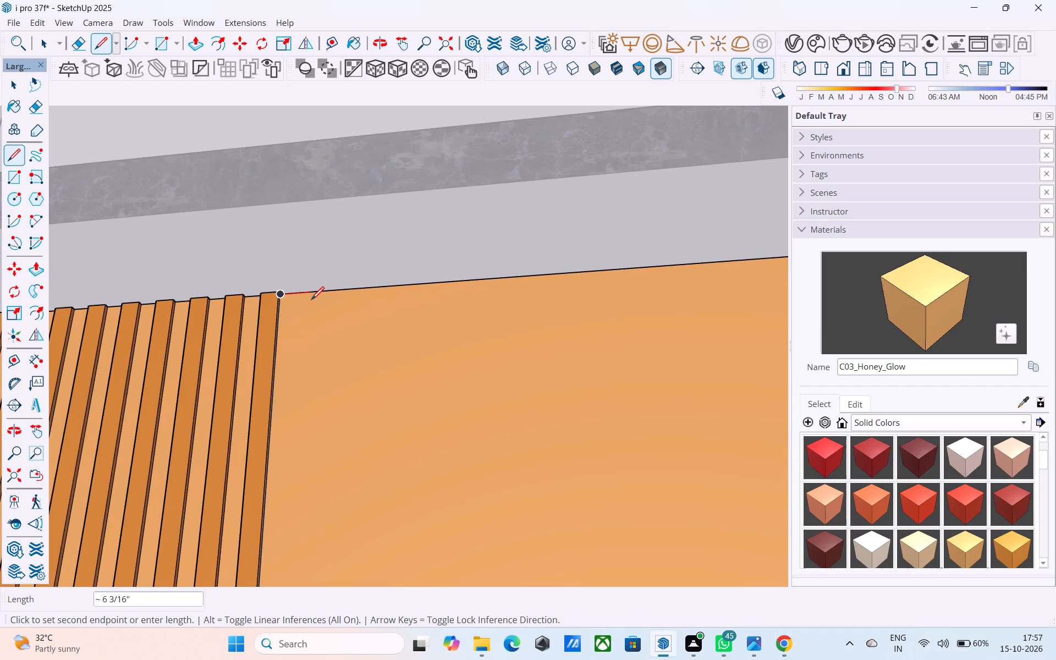
scroll(311, 301, down, 6)
key(space)
Reset the plain wall beyond the adjoining wall's last panel to the Default material from In Model.
click(890, 423)
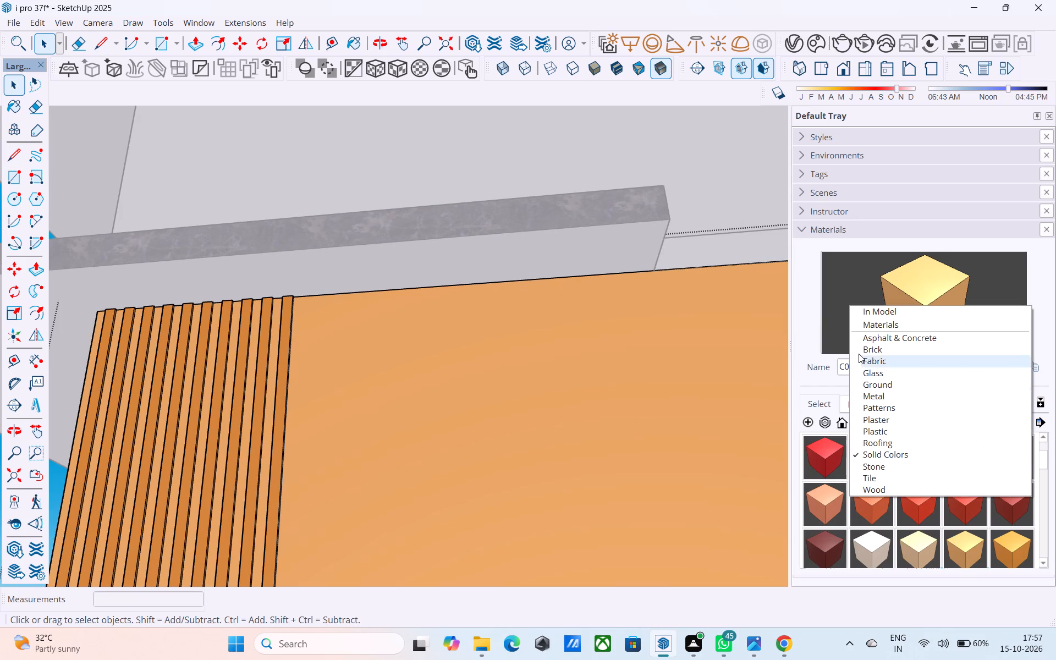
click(859, 310)
click(823, 439)
click(546, 426)
Draw a vertical floor-to-ceiling line along the outer edge of the doorway wall's panel farthest from the doorway.
scroll(412, 397, down, 2)
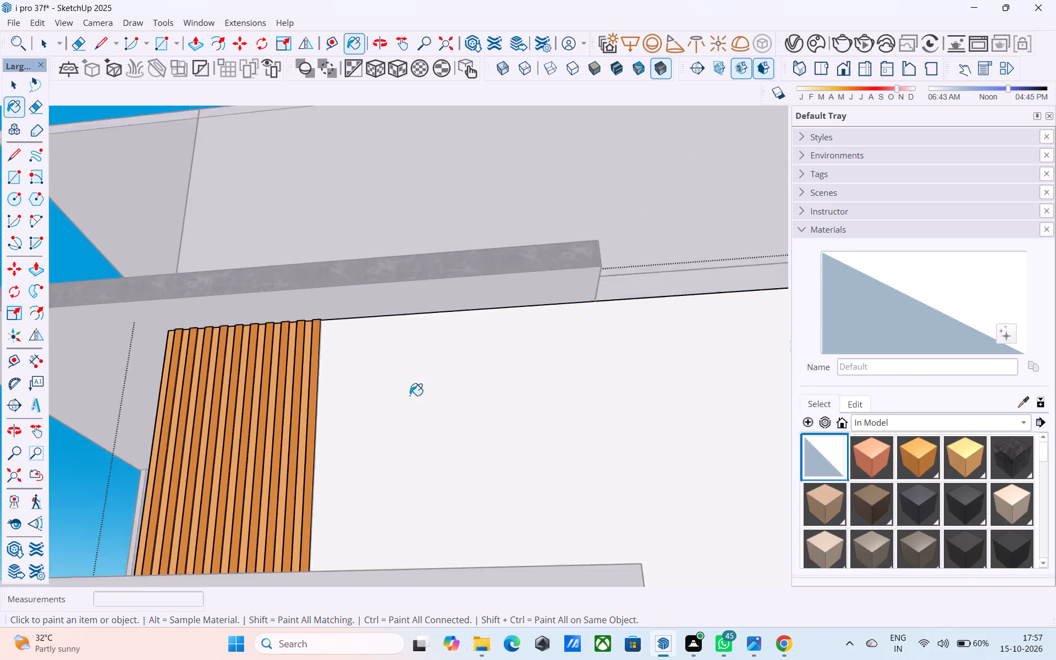
scroll(410, 395, down, 7)
middle_drag(365, 404, 730, 464)
scroll(730, 465, down, 1)
shift+middle_drag(525, 481, 560, 400)
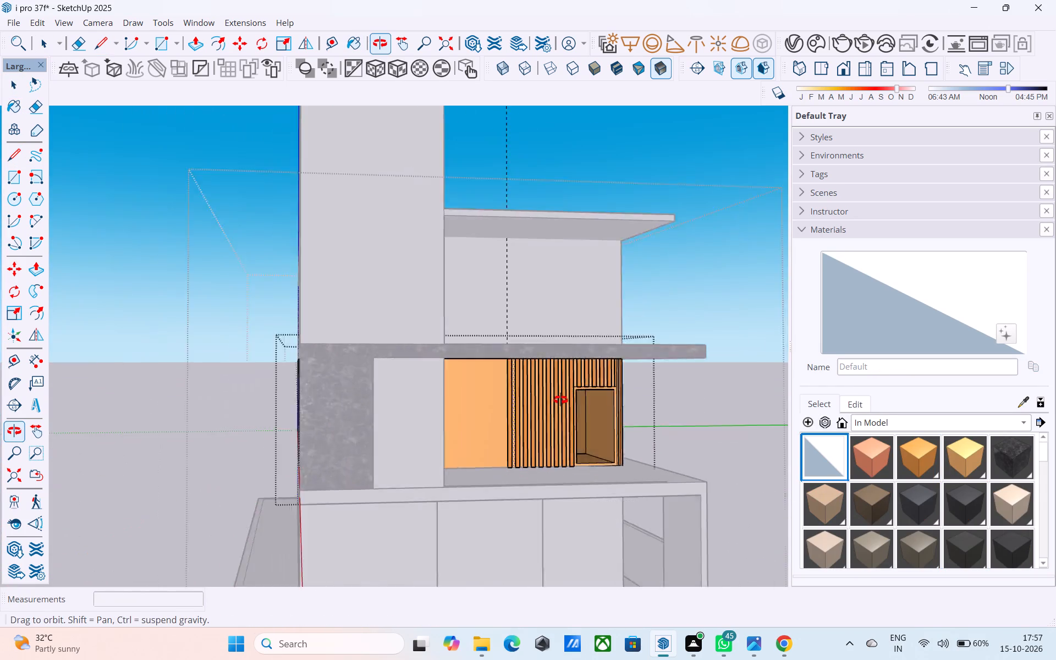
shift+middle_drag(560, 400, 581, 403)
scroll(529, 435, up, 15)
shift+middle_drag(518, 426, 437, 244)
middle_drag(465, 481, 464, 469)
scroll(468, 459, down, 4)
middle_drag(477, 417, 411, 491)
middle_drag(411, 491, 434, 501)
key(l)
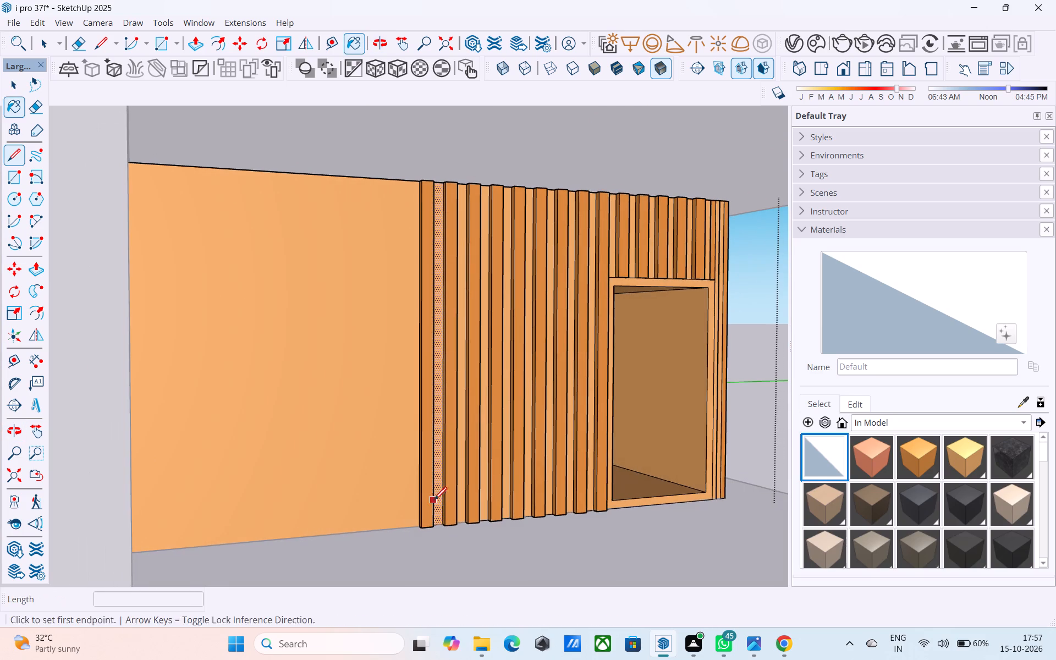
middle_drag(417, 510, 441, 526)
scroll(441, 526, up, 11)
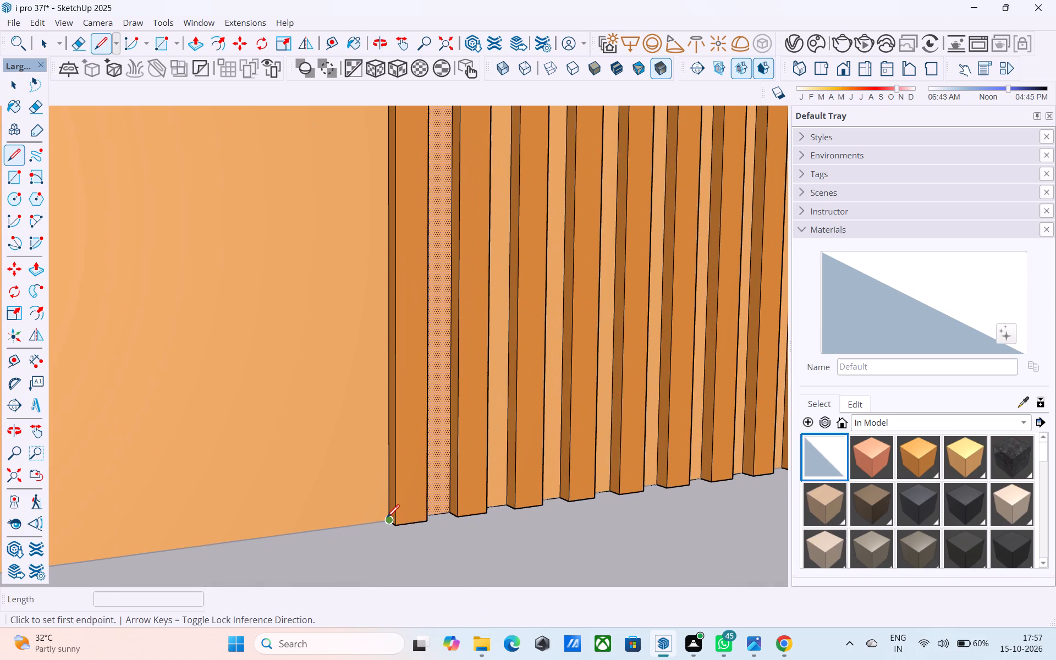
click(387, 519)
scroll(408, 387, down, 5)
shift+middle_drag(414, 361, 478, 591)
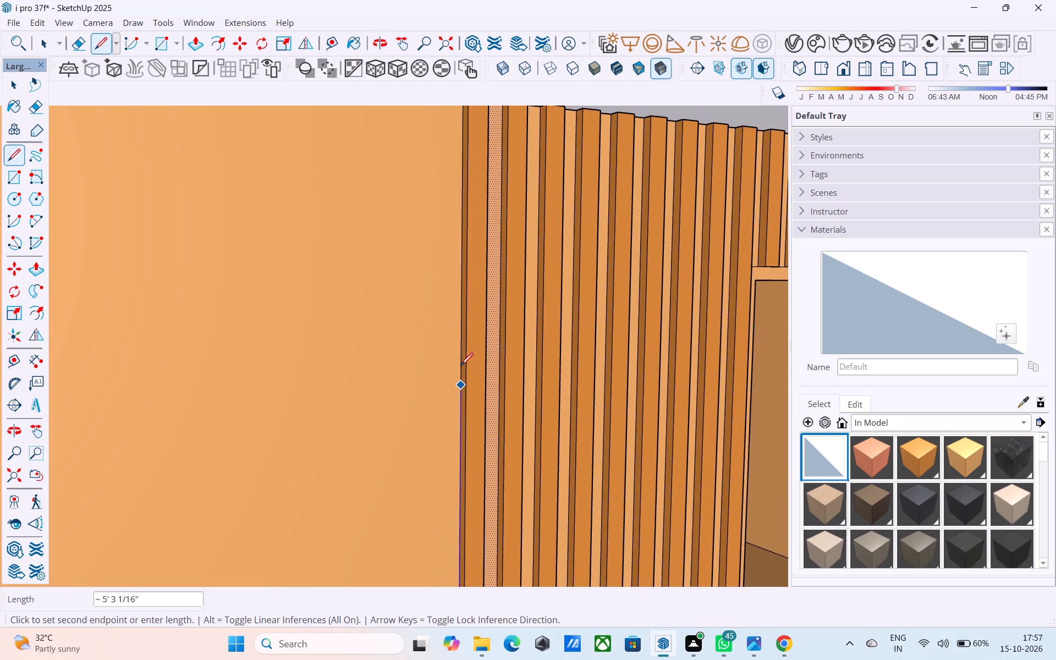
scroll(460, 367, down, 3)
shift+middle_drag(464, 368, 502, 506)
scroll(510, 398, up, 7)
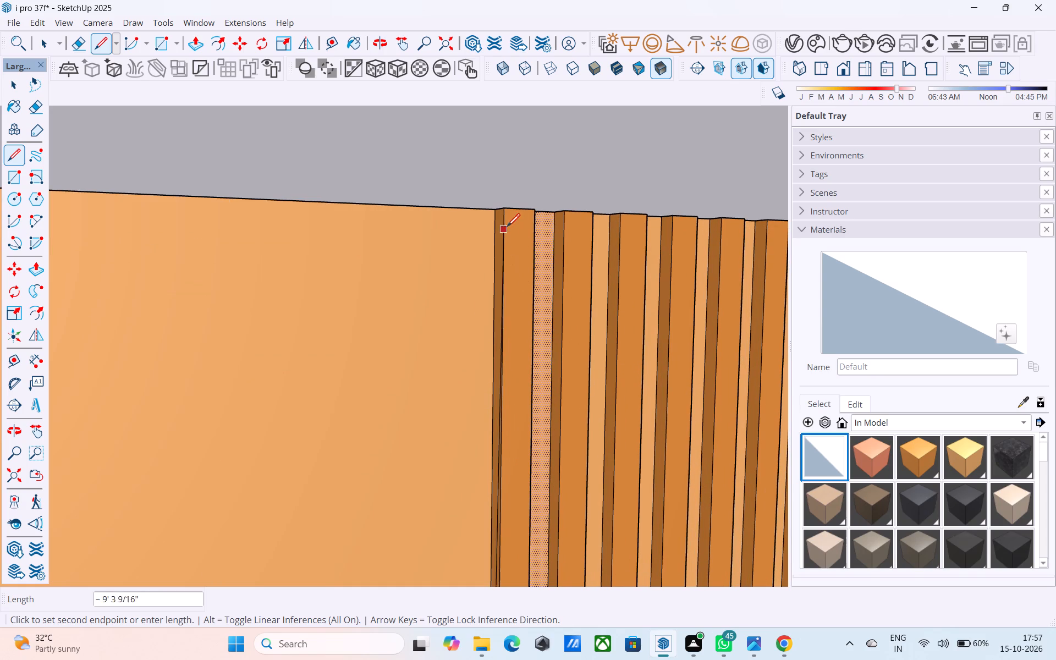
click(495, 213)
key(space)
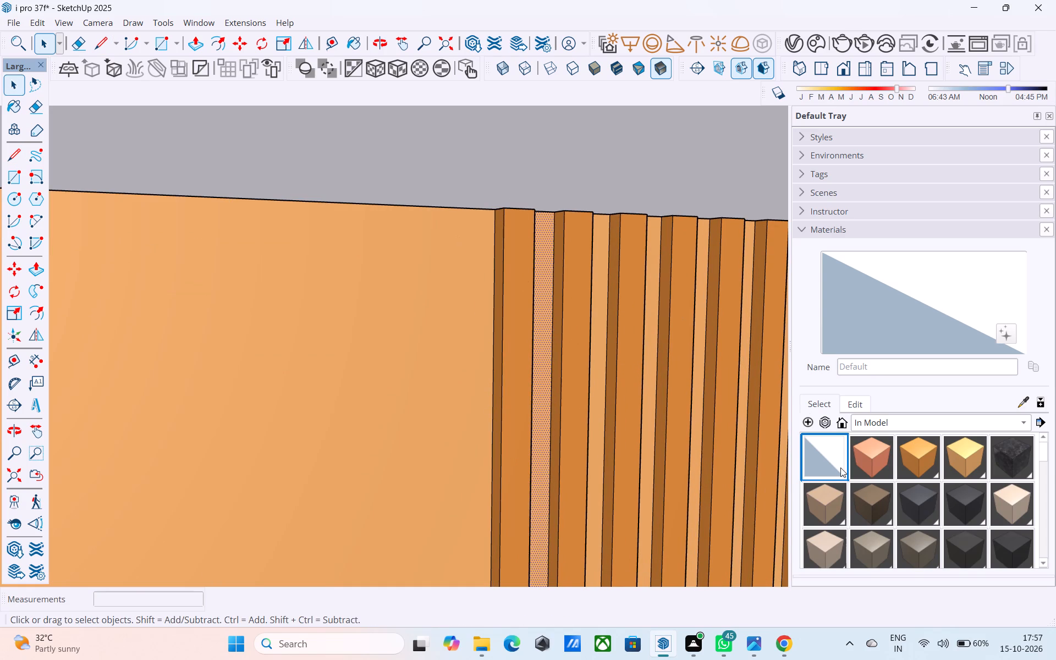
Reset the doorway side's plain wall and the middle floor's outer wall along the red axis to the Default material.
click(828, 457)
click(461, 399)
scroll(463, 379, down, 18)
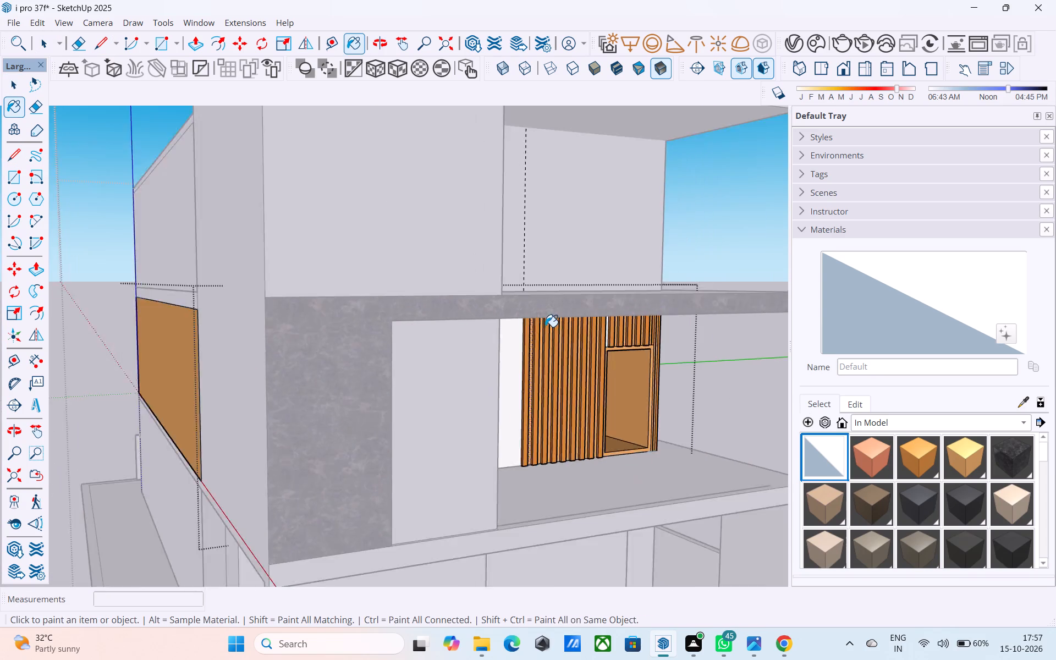
scroll(545, 327, down, 3)
scroll(545, 328, up, 1)
scroll(546, 329, down, 3)
click(281, 365)
key(space)
Reset the middle floor's outer wall along the green axis to the Default material.
middle_drag(615, 387, 97, 394)
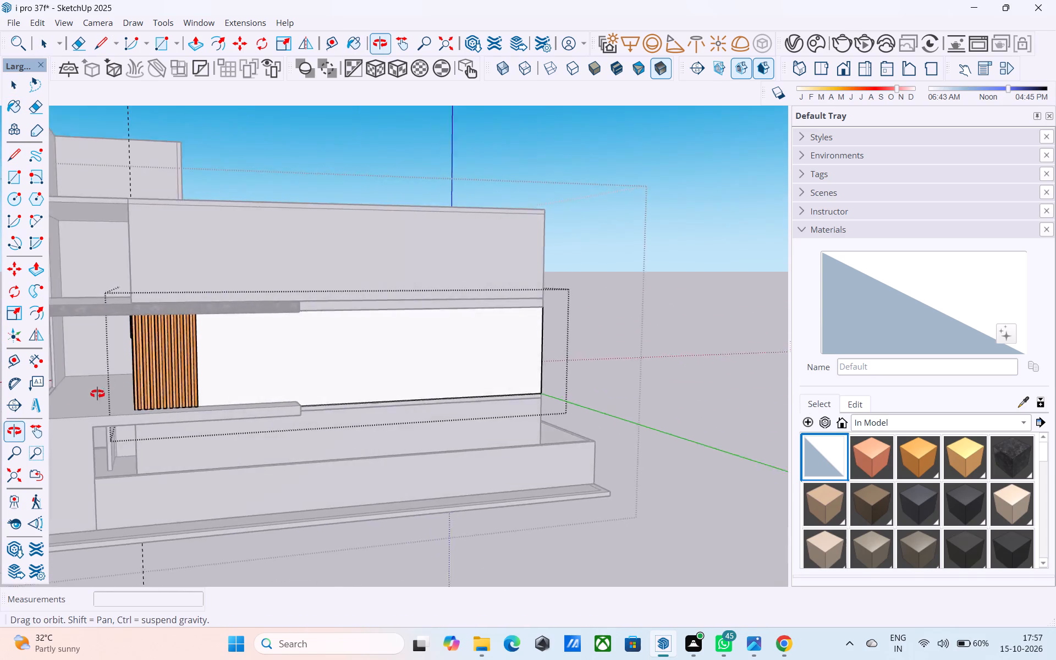
middle_drag(97, 394, 25, 430)
middle_drag(520, 392, 240, 384)
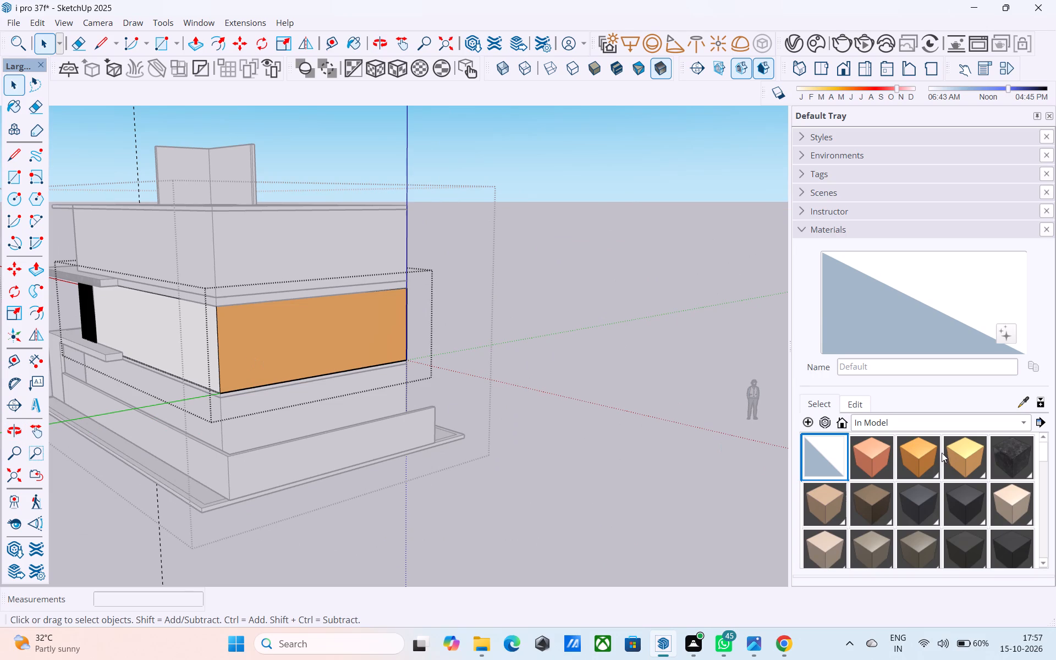
click(842, 457)
click(348, 342)
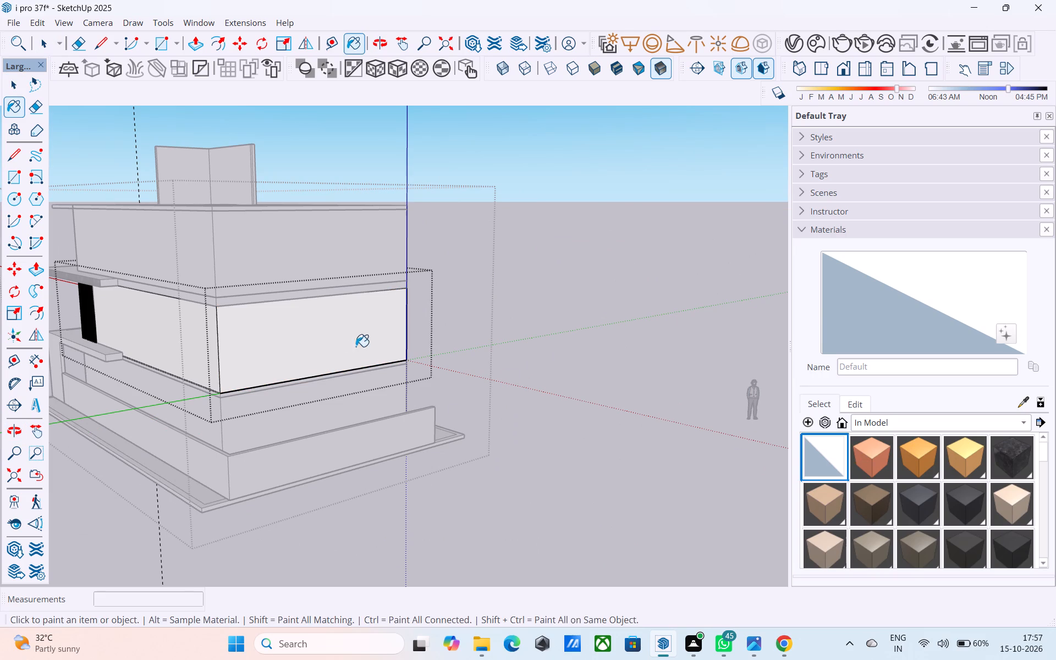
key(space)
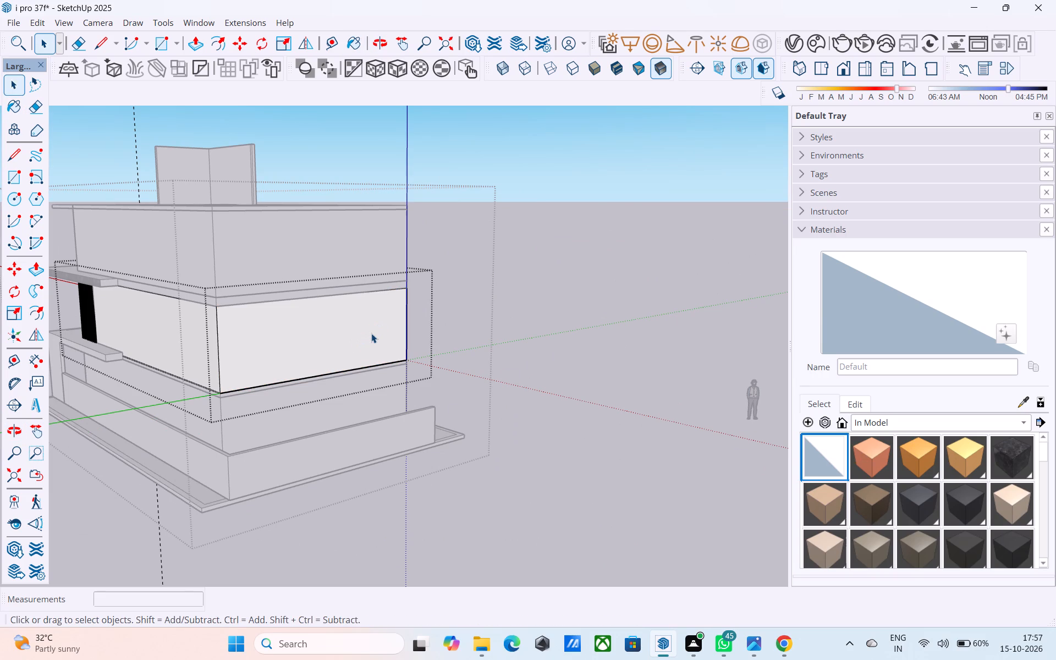
Draw a short line along the floor across the narrow white strip between the last full-height panel and the doorway frame.
scroll(371, 333, down, 4)
middle_drag(371, 333, 745, 332)
middle_drag(288, 393, 640, 375)
scroll(623, 363, up, 11)
scroll(549, 328, up, 8)
scroll(475, 301, up, 6)
scroll(478, 299, down, 1)
scroll(478, 299, up, 3)
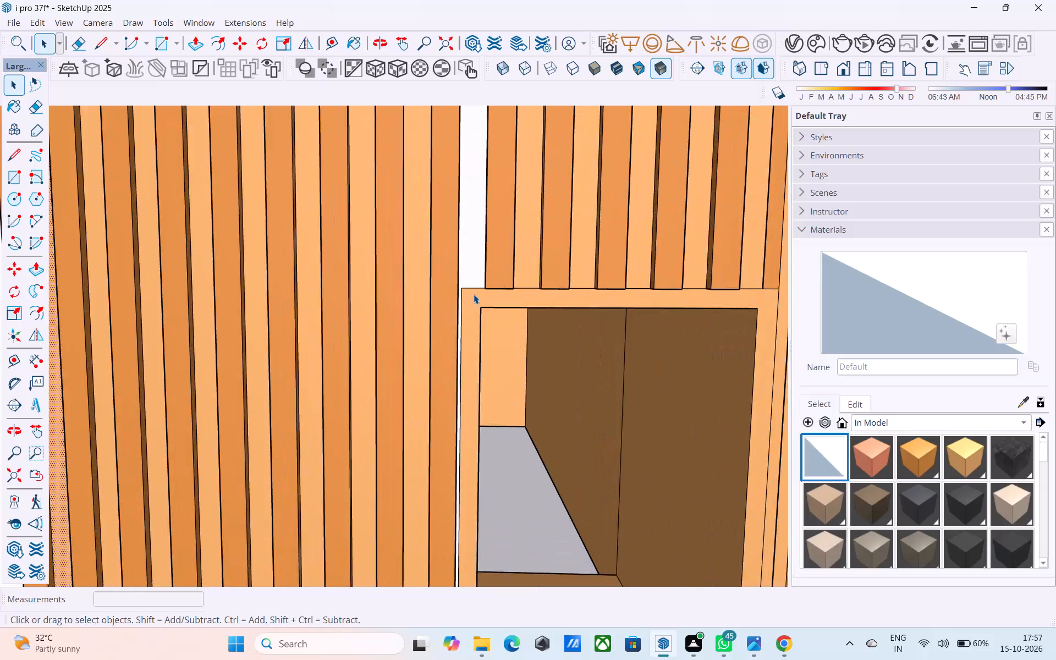
scroll(474, 294, up, 4)
key(l)
scroll(471, 293, up, 10)
scroll(459, 290, down, 20)
scroll(459, 290, down, 5)
shift+middle_drag(480, 471, 449, 268)
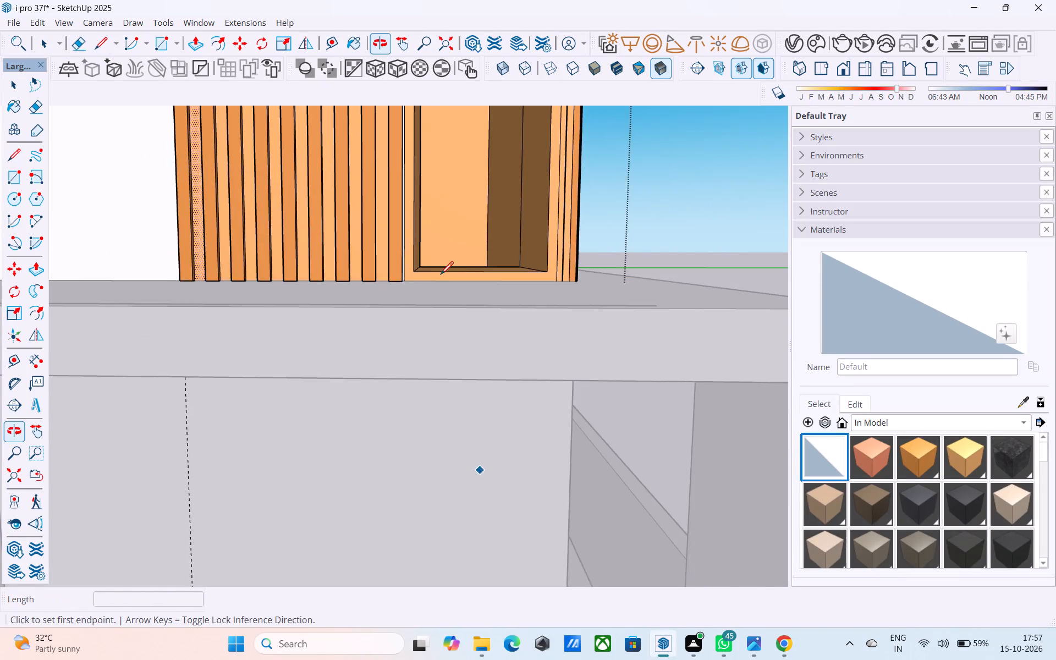
scroll(397, 318, up, 20)
scroll(397, 318, up, 17)
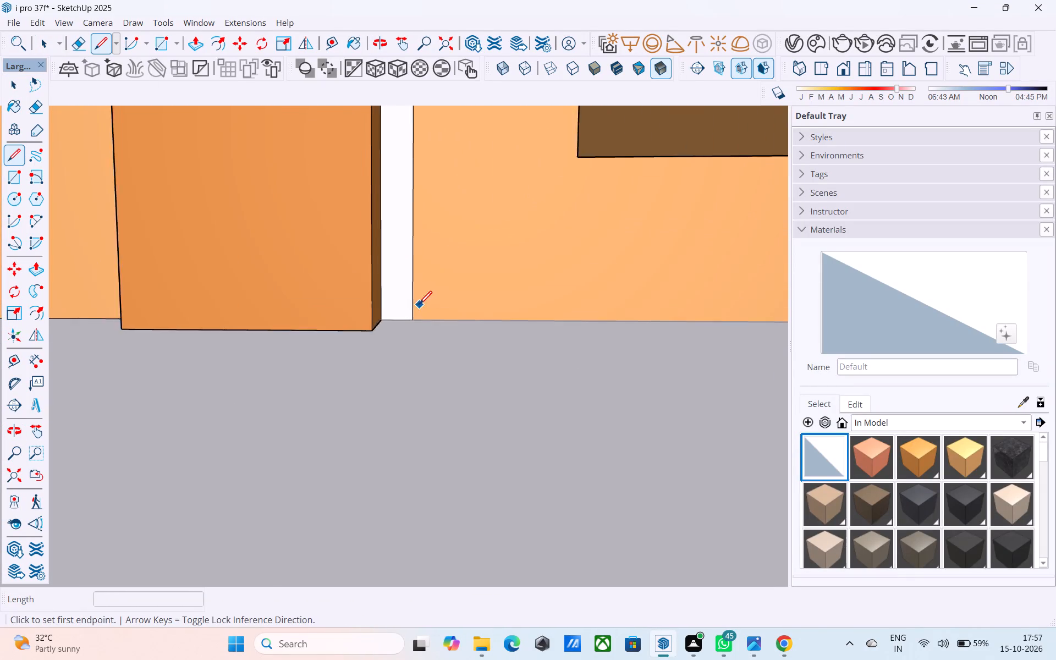
scroll(419, 305, up, 17)
click(270, 320)
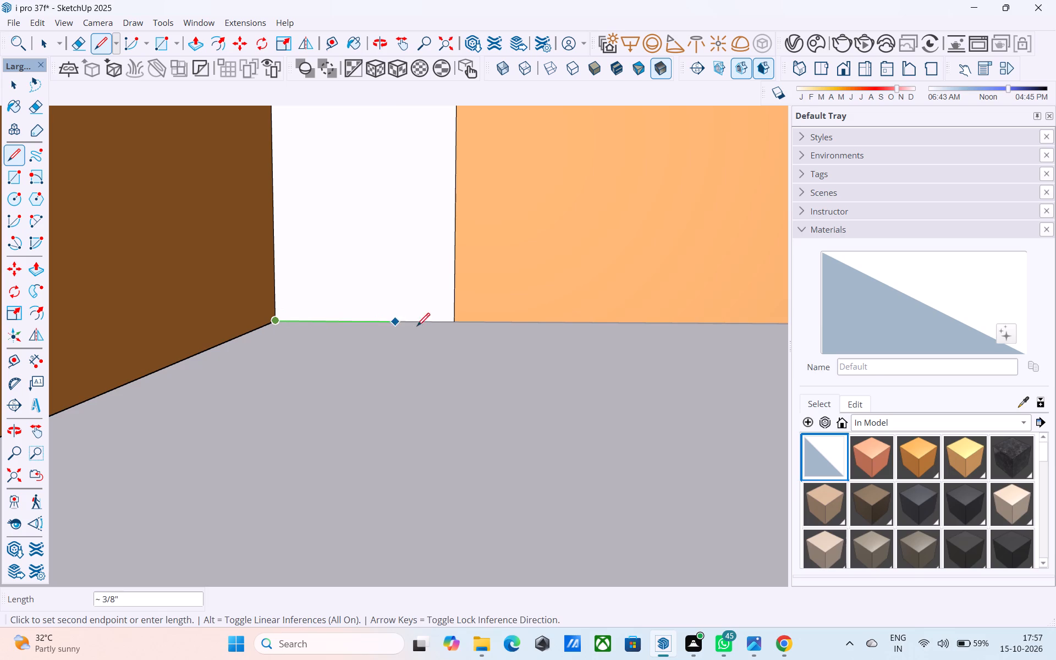
click(456, 322)
key(space)
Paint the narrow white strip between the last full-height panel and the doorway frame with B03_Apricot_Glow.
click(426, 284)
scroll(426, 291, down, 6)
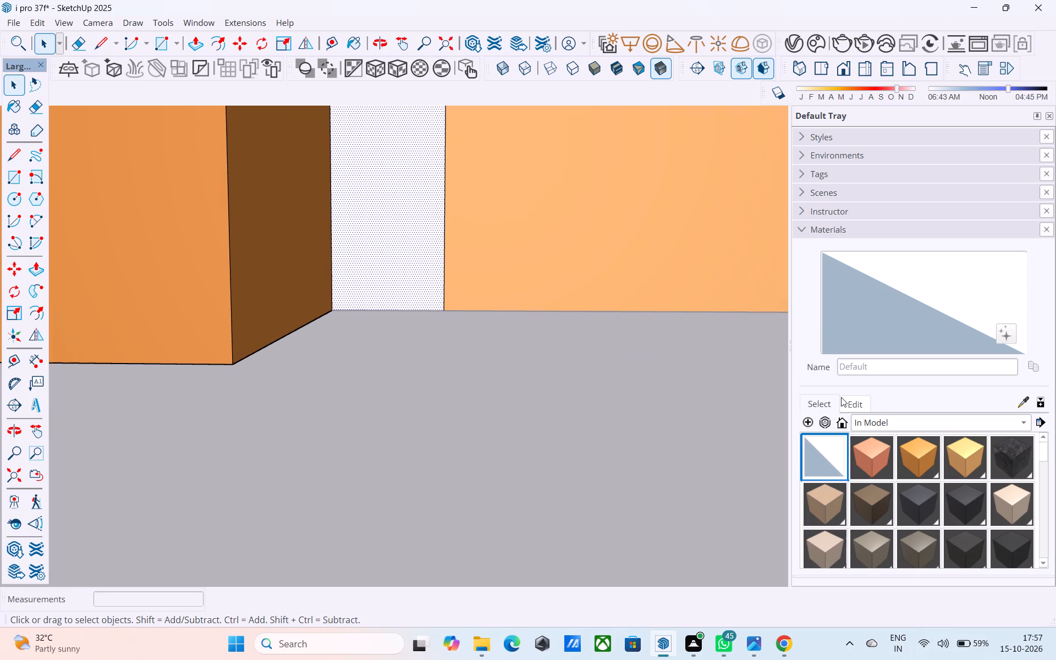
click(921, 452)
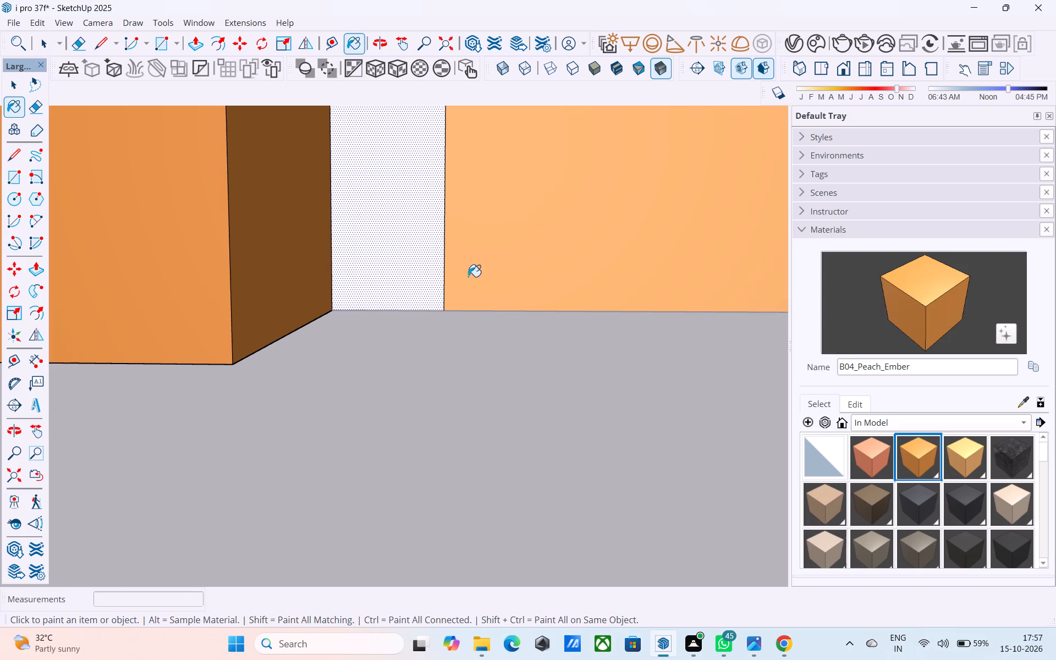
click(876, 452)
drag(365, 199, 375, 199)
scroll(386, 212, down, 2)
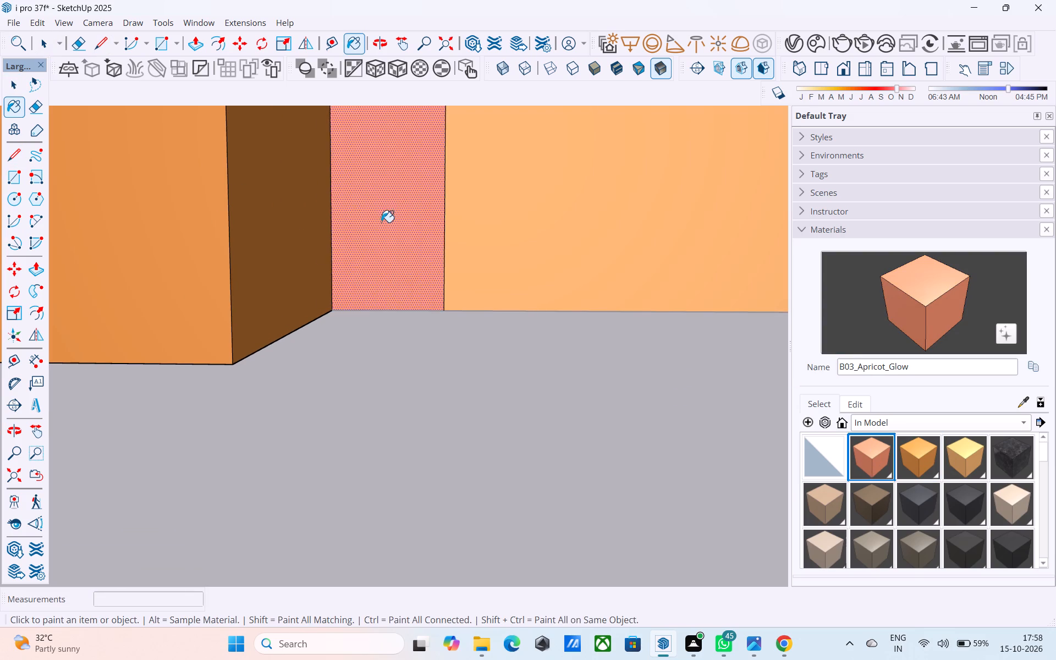
Reset the inner side, floor and top faces of the middle floor's doorway opening, and the wall seen behind it, to the Default material.
scroll(381, 222, down, 13)
scroll(309, 245, up, 1)
scroll(311, 246, down, 20)
scroll(311, 246, down, 11)
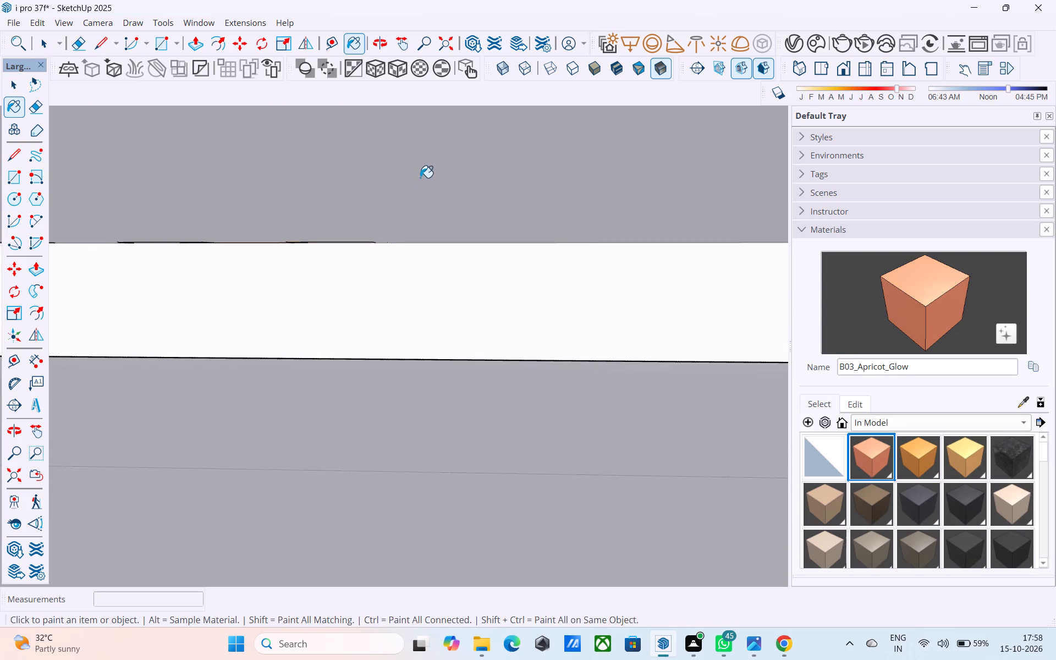
scroll(420, 178, down, 20)
scroll(420, 178, down, 17)
key(space)
scroll(387, 214, up, 1)
scroll(387, 214, down, 8)
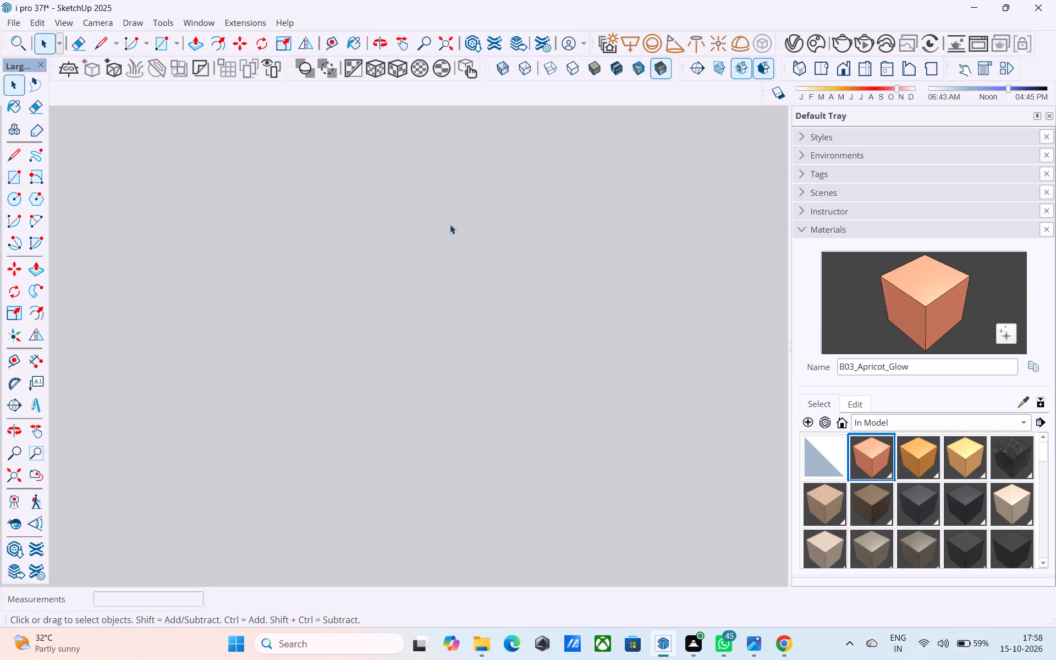
scroll(450, 224, down, 6)
scroll(451, 237, up, 2)
scroll(450, 237, down, 20)
scroll(450, 237, down, 20)
scroll(450, 237, down, 2)
scroll(409, 259, up, 2)
scroll(420, 219, down, 4)
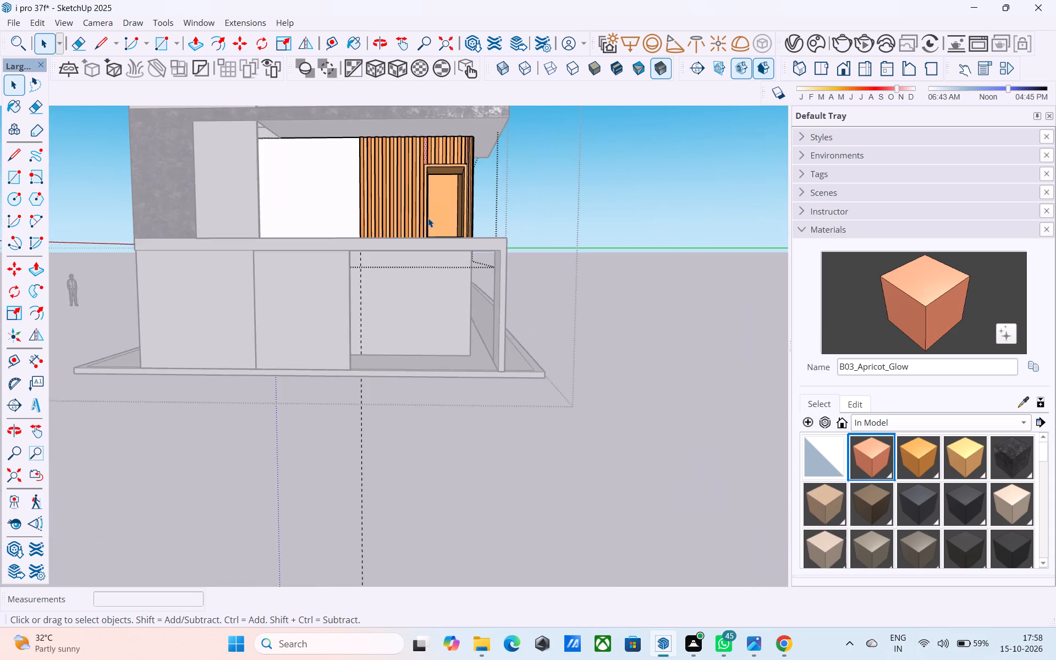
middle_drag(428, 217, 403, 251)
scroll(416, 239, up, 8)
click(441, 221)
click(366, 219)
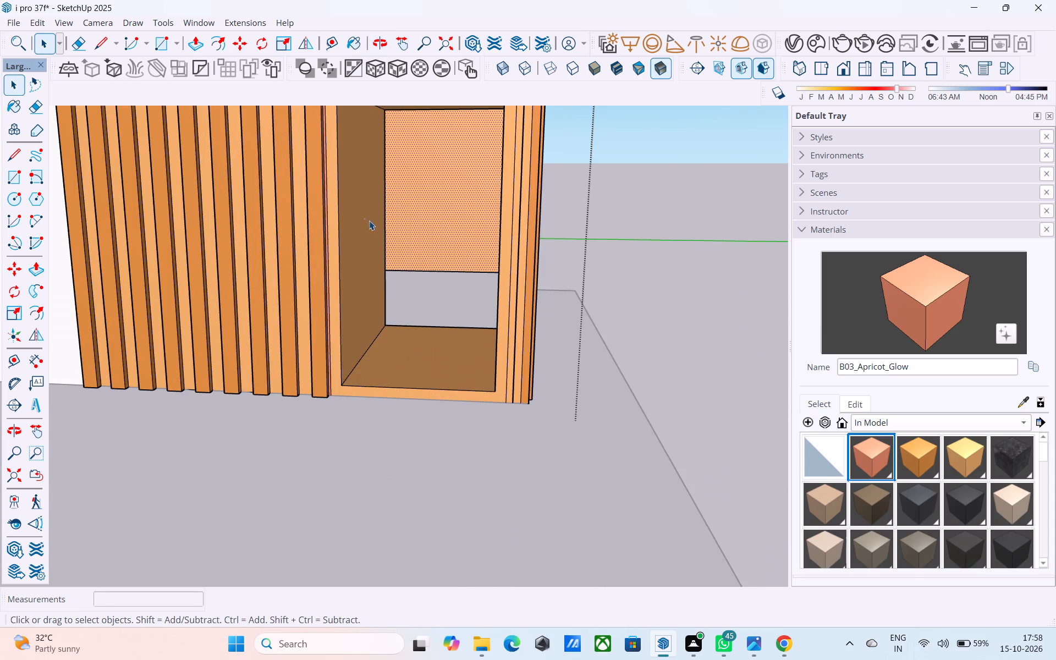
click(821, 448)
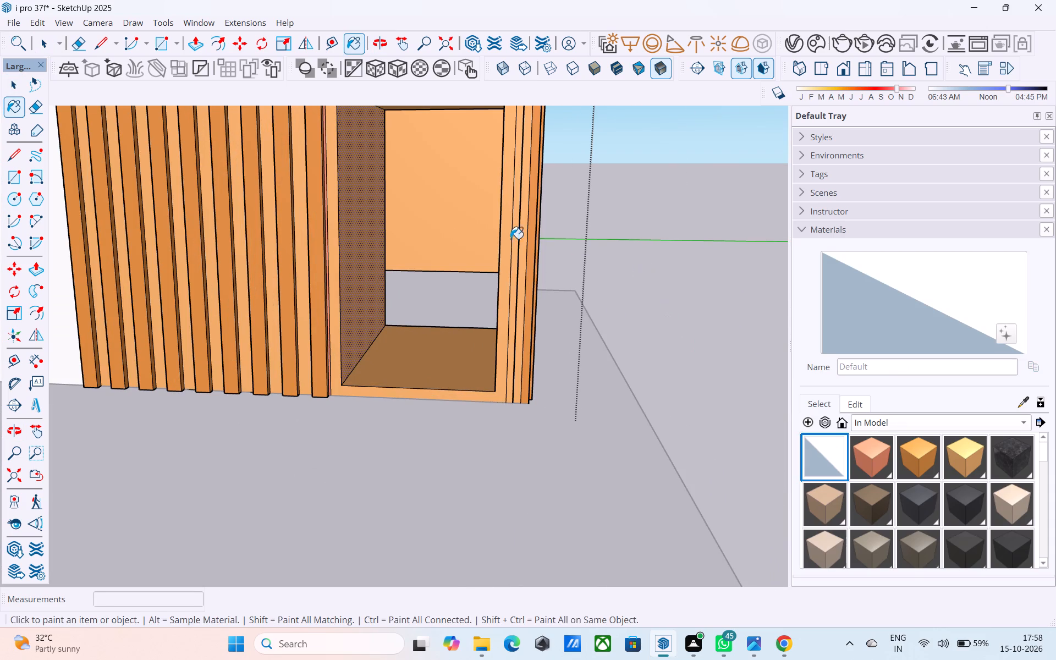
click(372, 212)
click(414, 190)
click(448, 348)
middle_drag(504, 328, 551, 318)
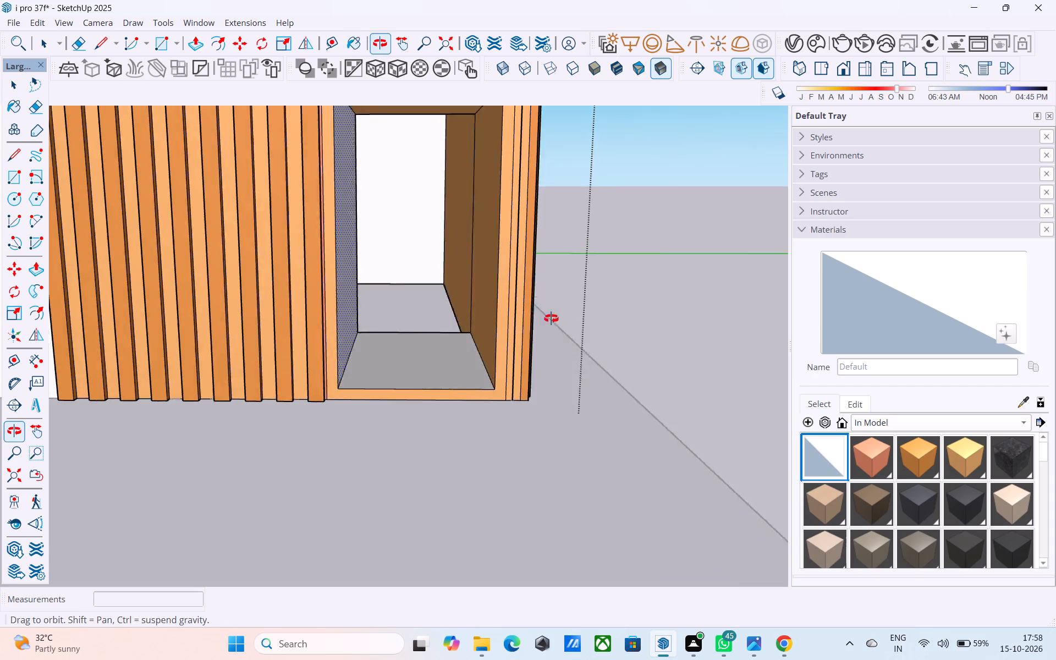
middle_drag(551, 318, 592, 313)
click(455, 244)
click(413, 208)
scroll(425, 208, down, 3)
middle_drag(429, 216, 441, 207)
click(432, 174)
scroll(435, 190, down, 4)
shift+middle_drag(433, 191, 456, 272)
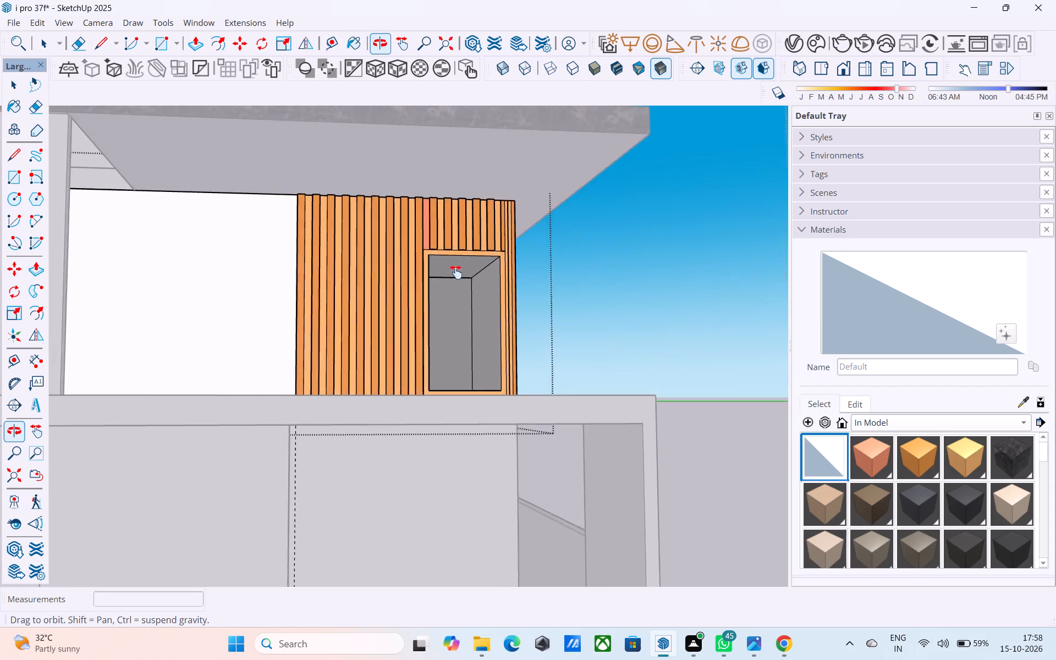
shift+middle_drag(456, 272, 471, 301)
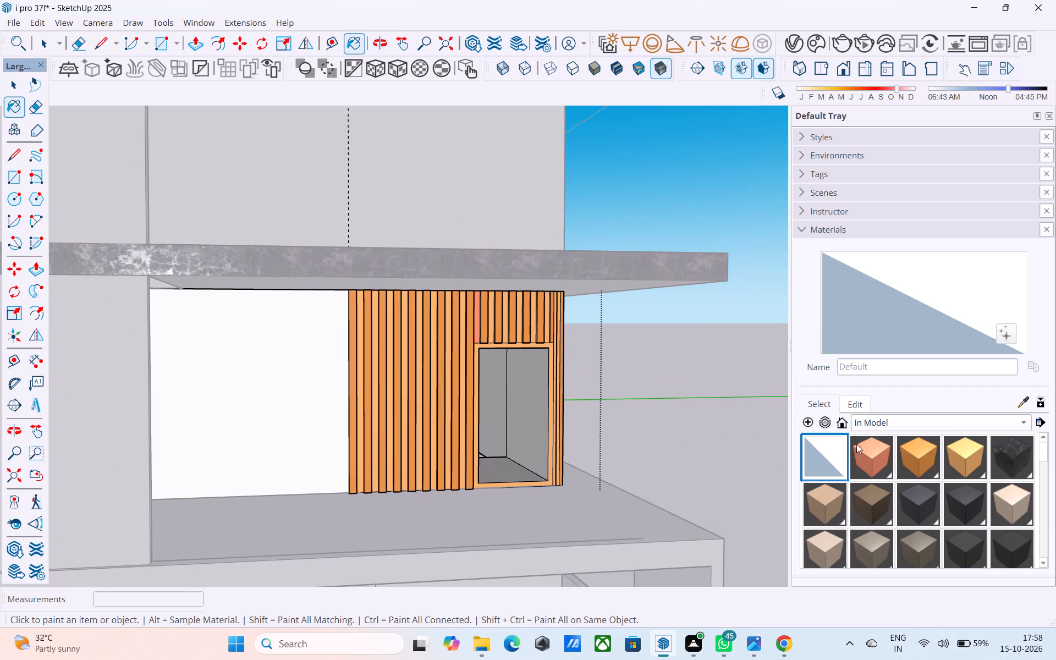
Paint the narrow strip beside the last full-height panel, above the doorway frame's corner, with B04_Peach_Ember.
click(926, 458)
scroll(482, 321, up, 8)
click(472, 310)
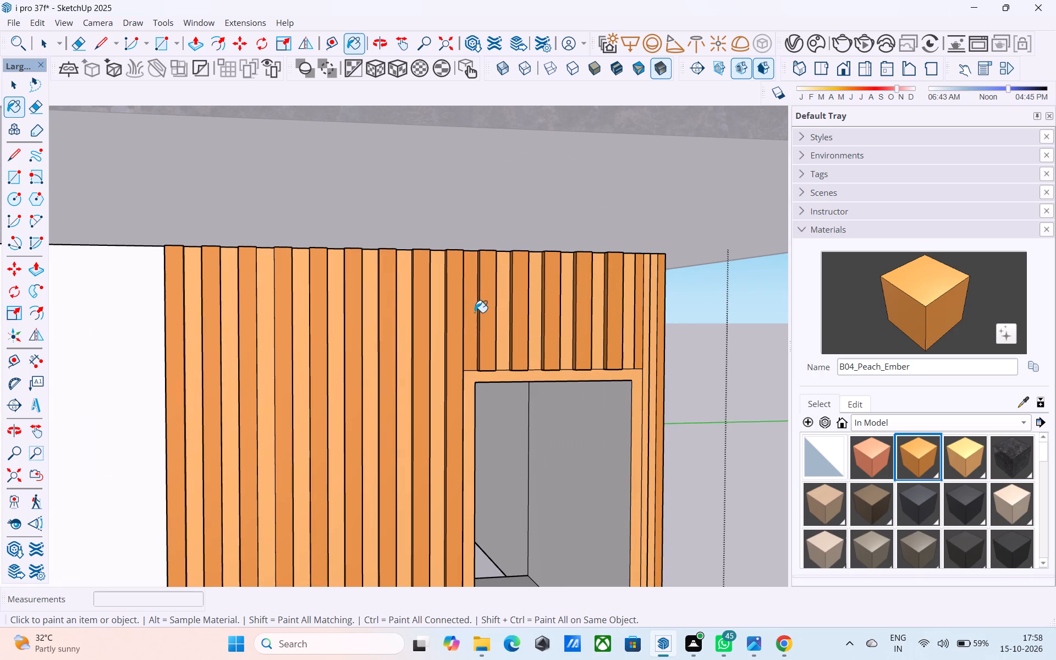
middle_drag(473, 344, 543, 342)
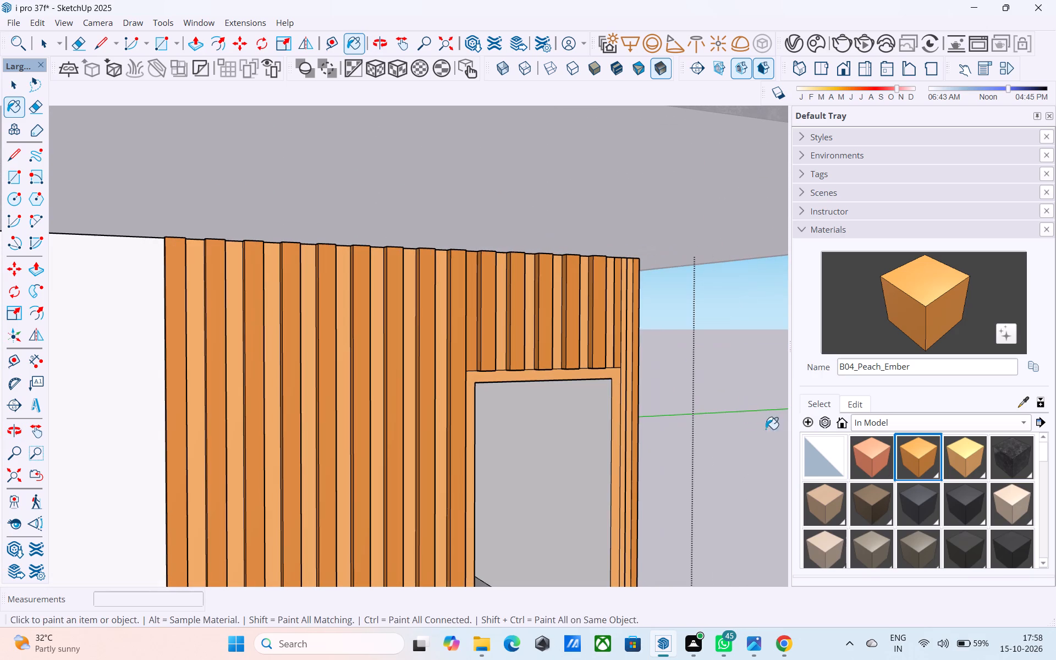
Paint the narrow strip beside the last full-height panel, above the doorway frame's corner, with C03_Honey_Glow.
scroll(958, 480, up, 4)
click(959, 464)
scroll(377, 288, up, 4)
middle_drag(524, 310, 477, 311)
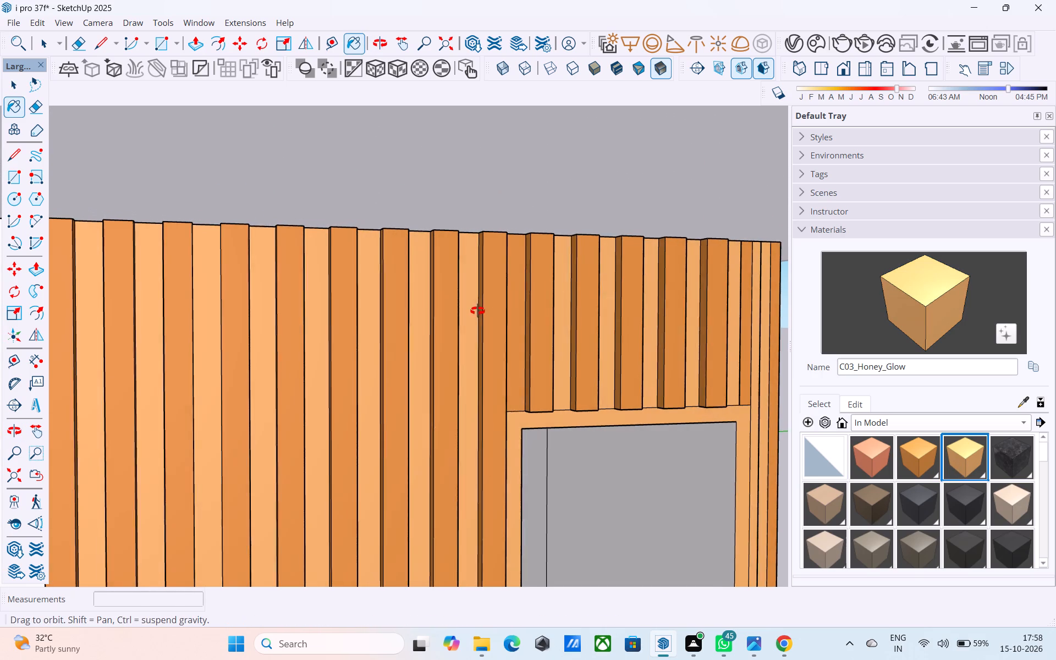
middle_drag(477, 311, 477, 312)
click(511, 327)
key(space)
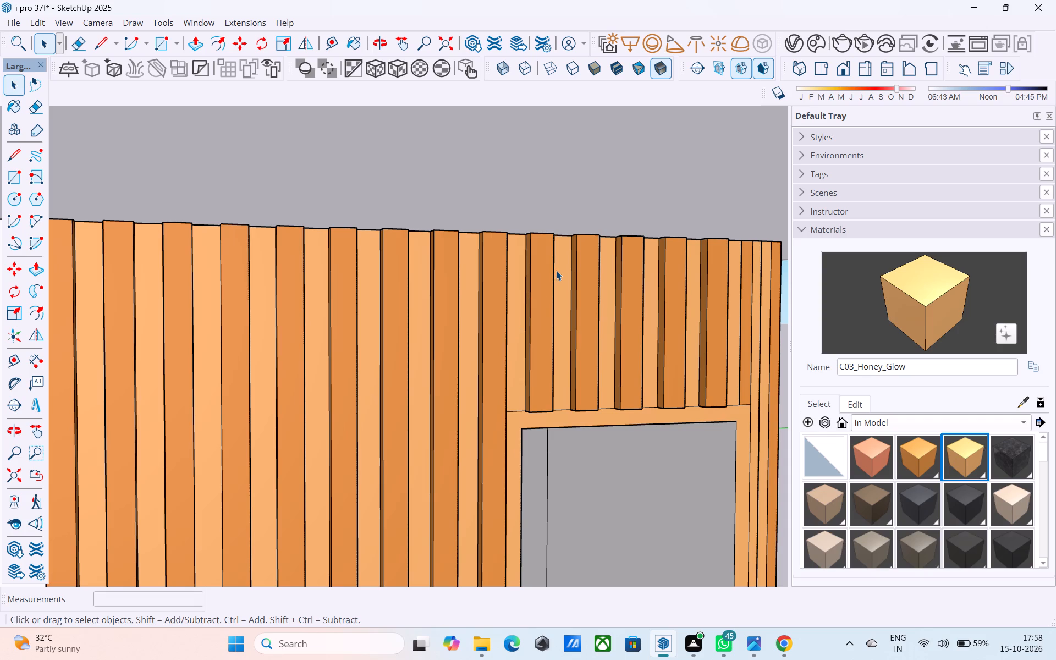
Save the model and purge its unused items.
scroll(541, 270, down, 9)
middle_drag(543, 325, 521, 323)
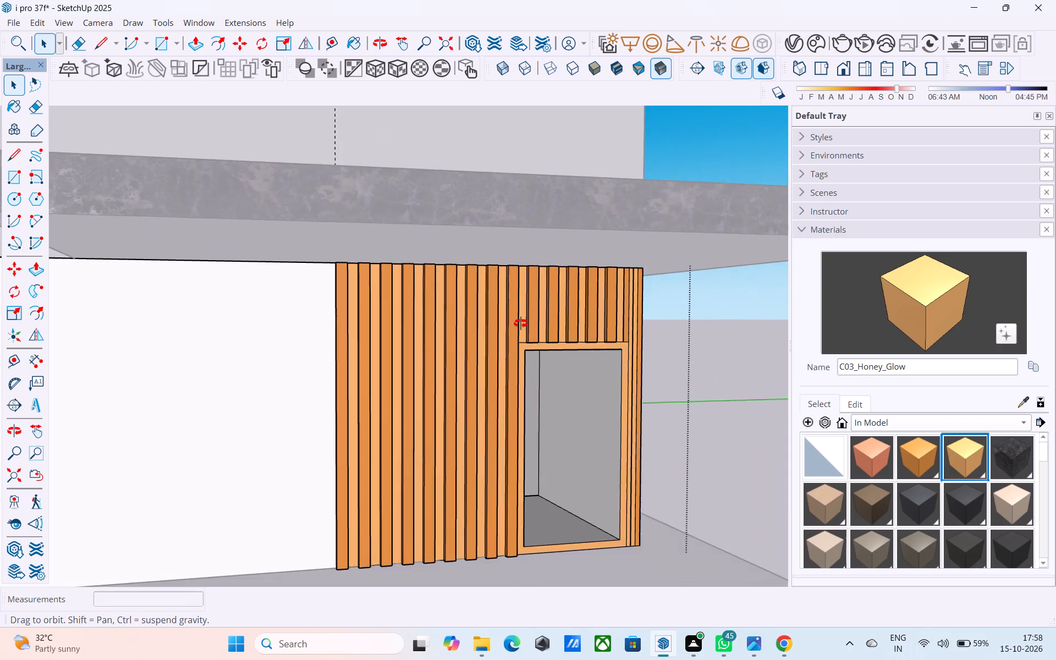
middle_drag(521, 323, 317, 355)
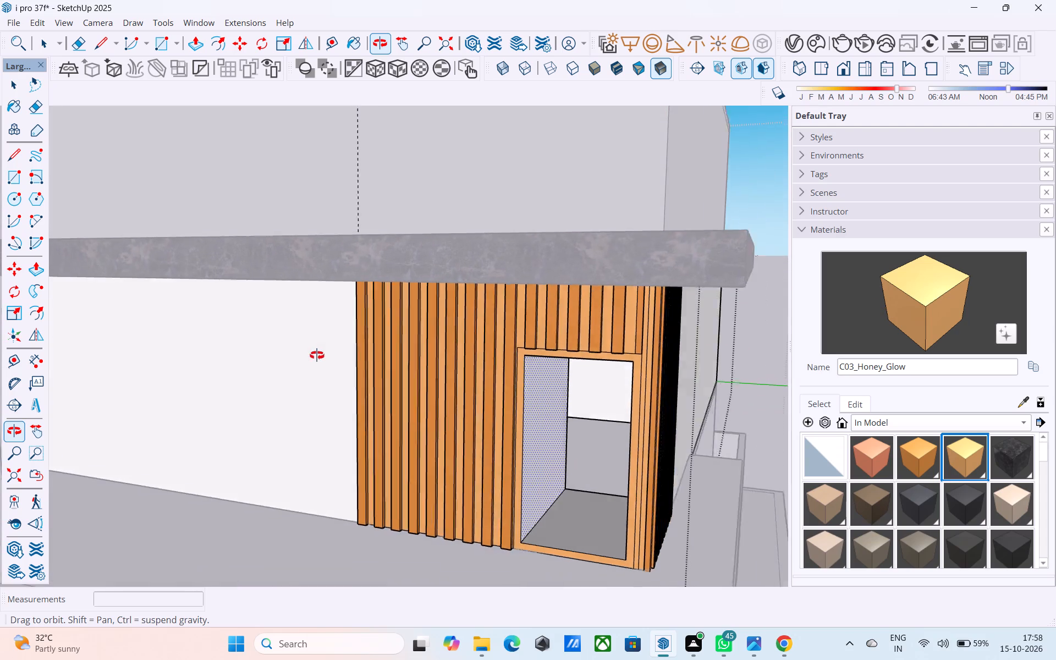
middle_drag(317, 355, 316, 355)
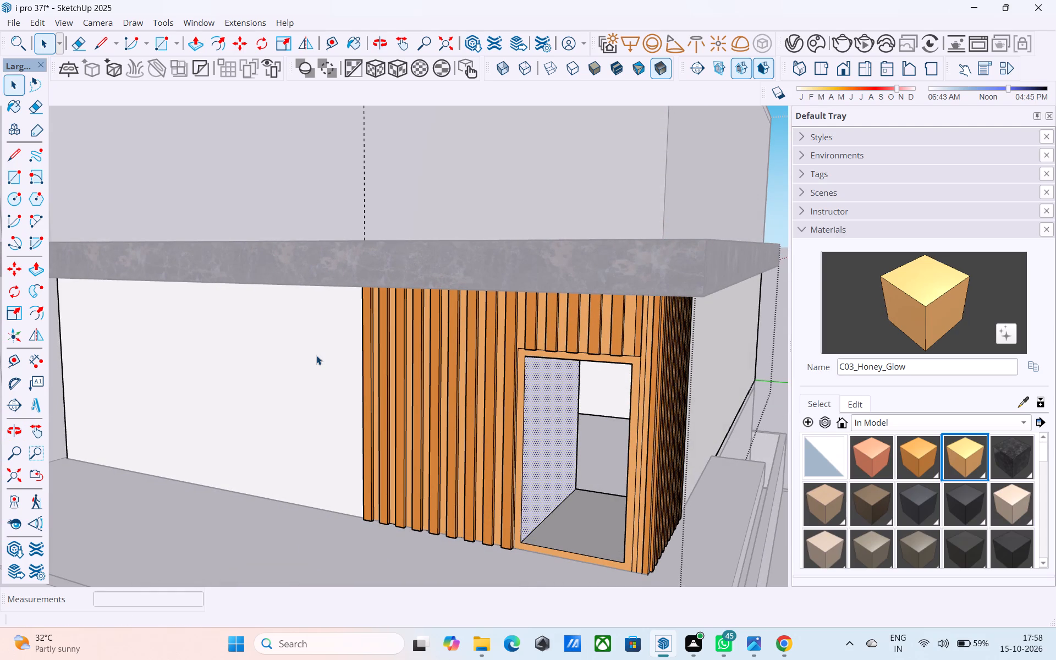
scroll(318, 356, down, 4)
key(space)
middle_drag(318, 356, 331, 324)
key(ctrl+s)
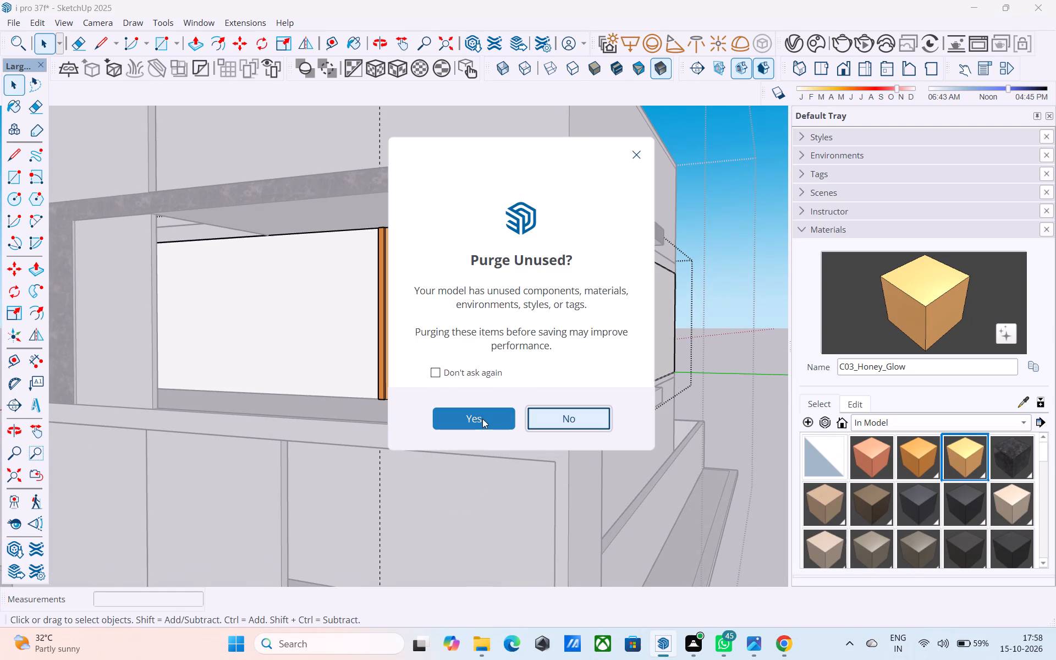
click(482, 419)
key(ctrl+s)
key(space)
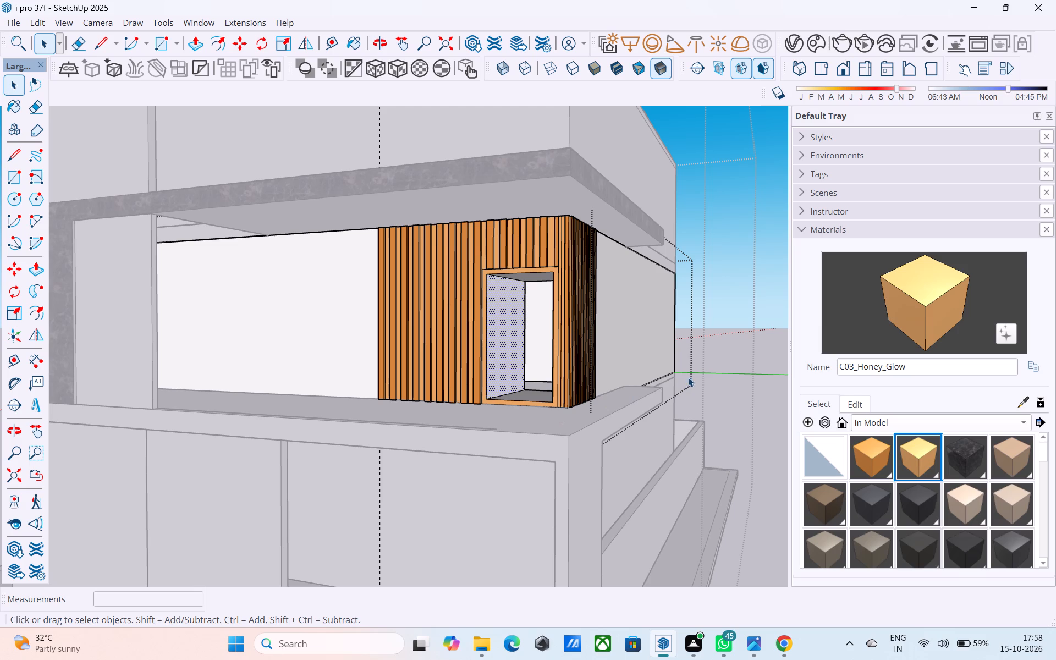
Open the house frame's group for editing at the ground floor's front wall.
click(709, 356)
scroll(532, 404, down, 4)
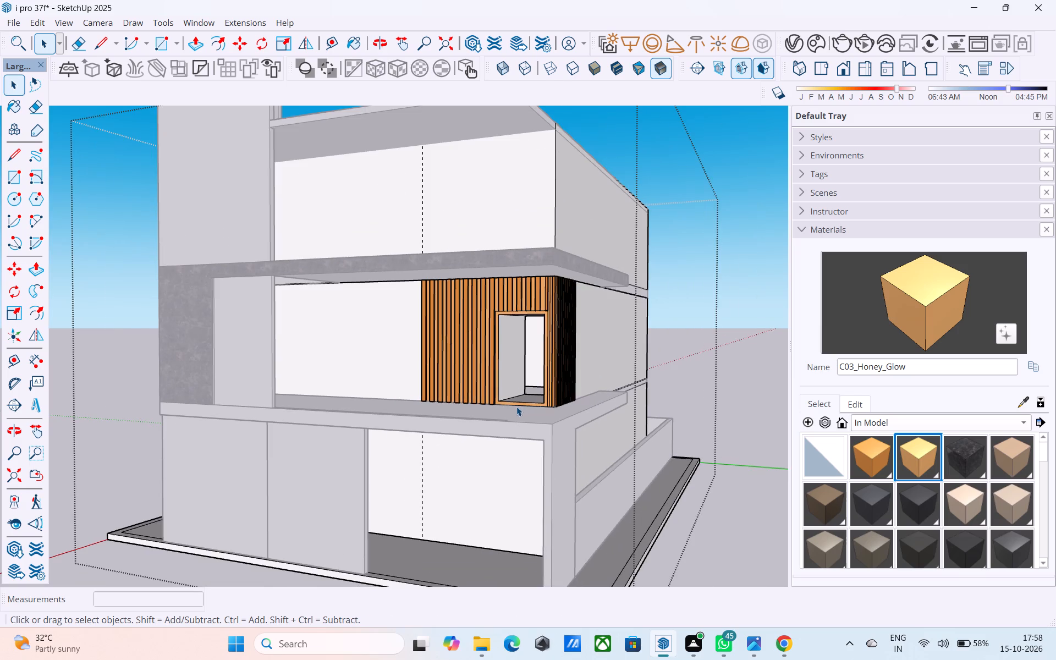
scroll(516, 406, down, 3)
middle_drag(516, 406, 589, 279)
click(675, 431)
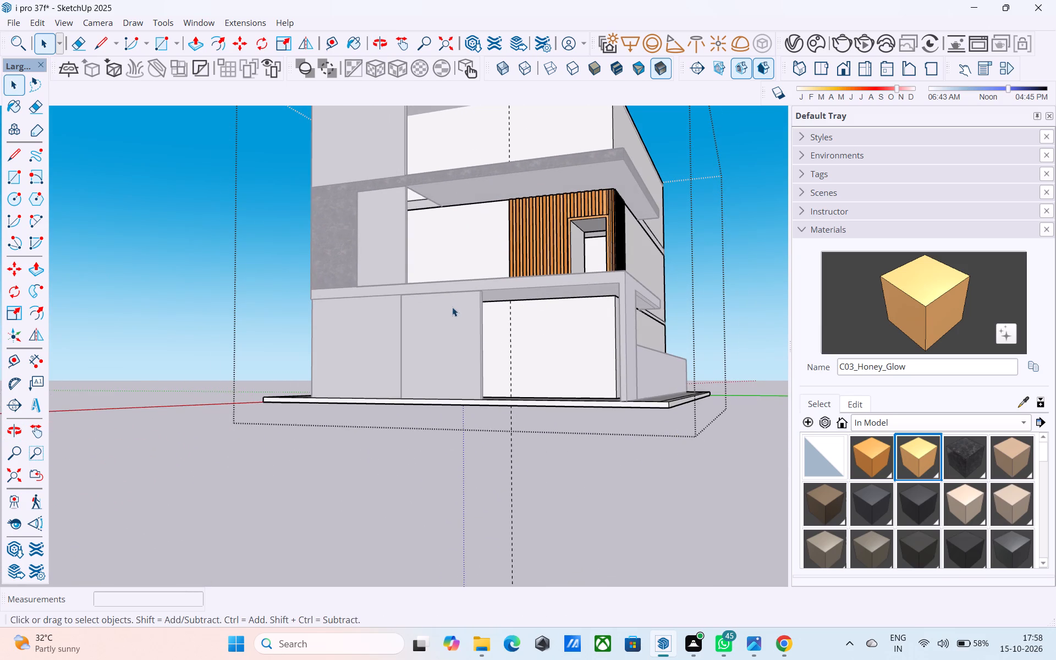
scroll(449, 304, up, 4)
double_click(450, 303)
Place a horizontal guide 1' below the top edge of the ground floor's front wall, on the panel below the marble-clad part.
middle_drag(466, 345, 486, 323)
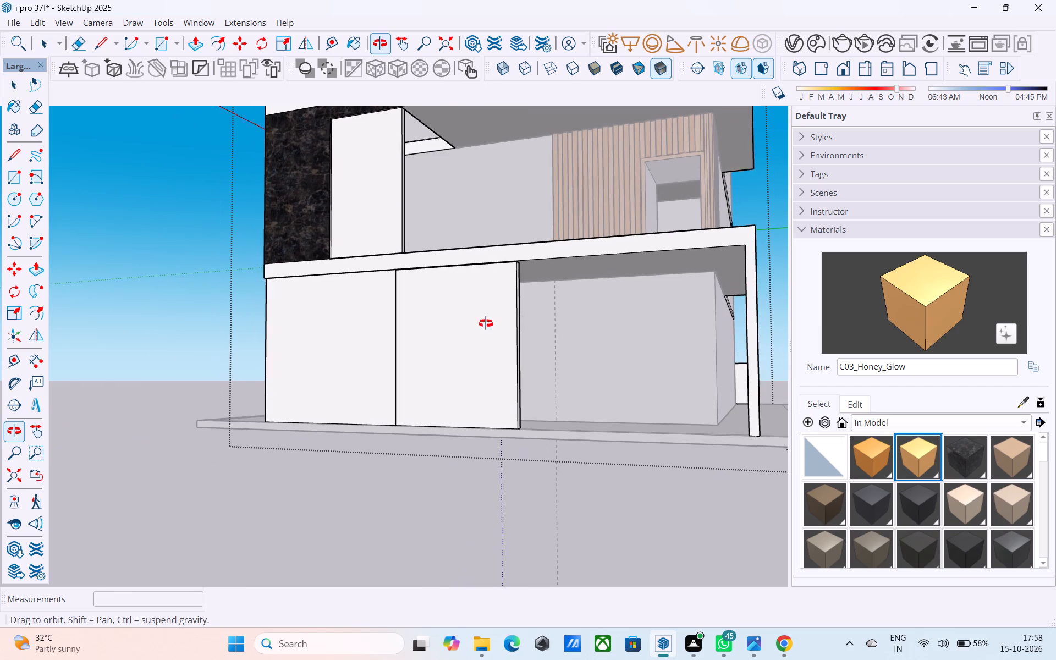
middle_drag(486, 323, 549, 335)
shift+middle_drag(521, 345, 652, 369)
shift+middle_drag(384, 369, 465, 395)
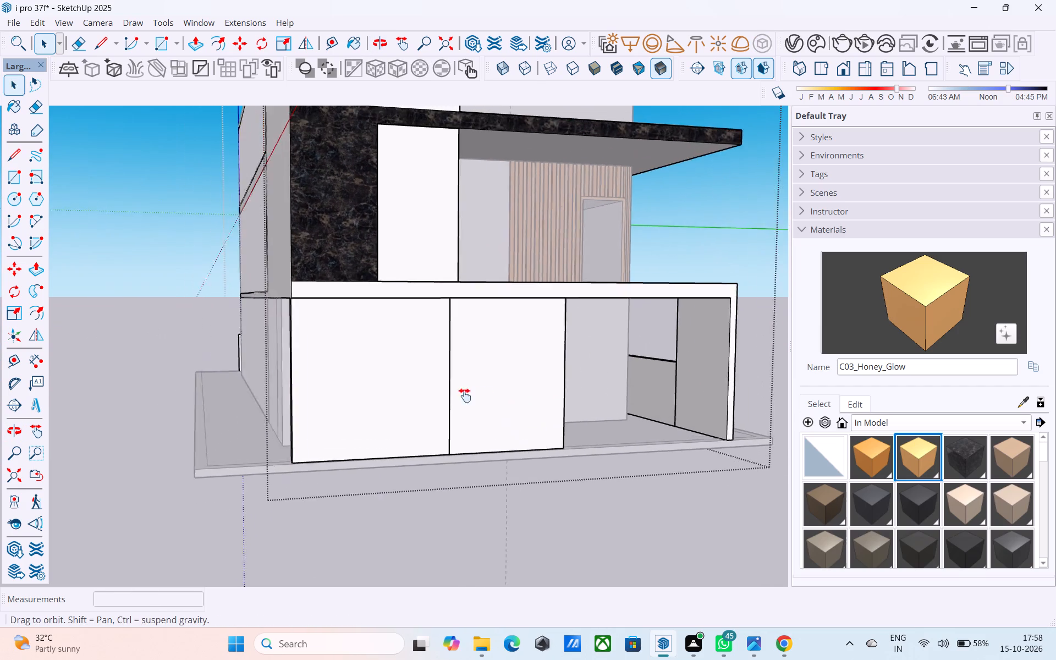
shift+middle_drag(465, 395, 537, 389)
middle_drag(346, 337, 335, 320)
scroll(328, 321, up, 3)
middle_drag(337, 318, 295, 317)
key(r)
scroll(366, 300, up, 5)
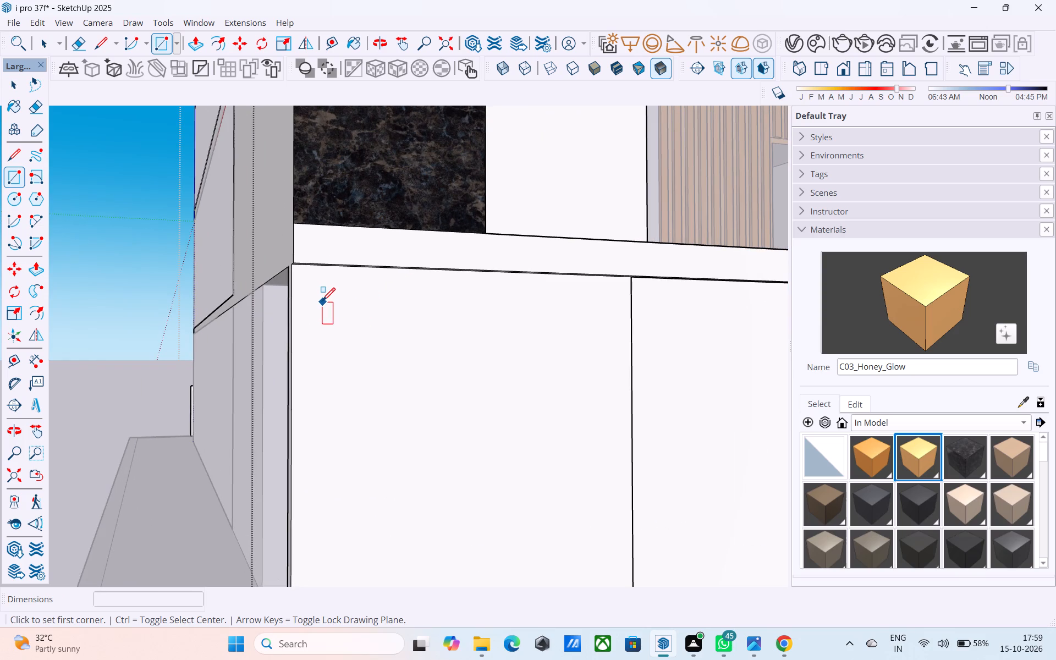
key(space)
scroll(317, 276, up, 2)
middle_drag(317, 276, 327, 243)
key(t)
scroll(318, 265, up, 4)
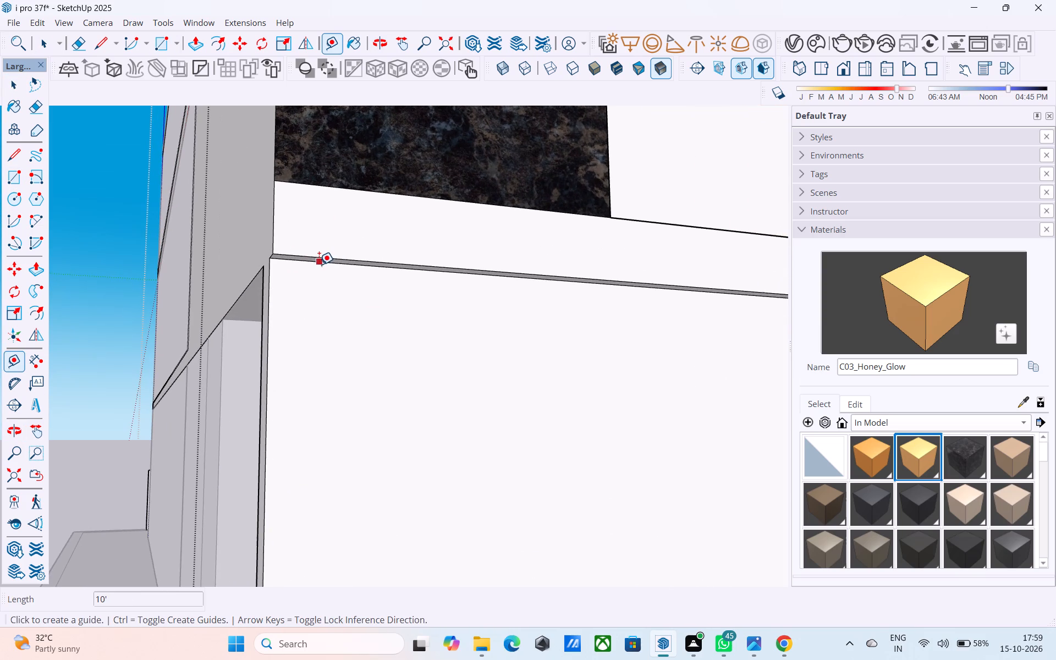
click(318, 265)
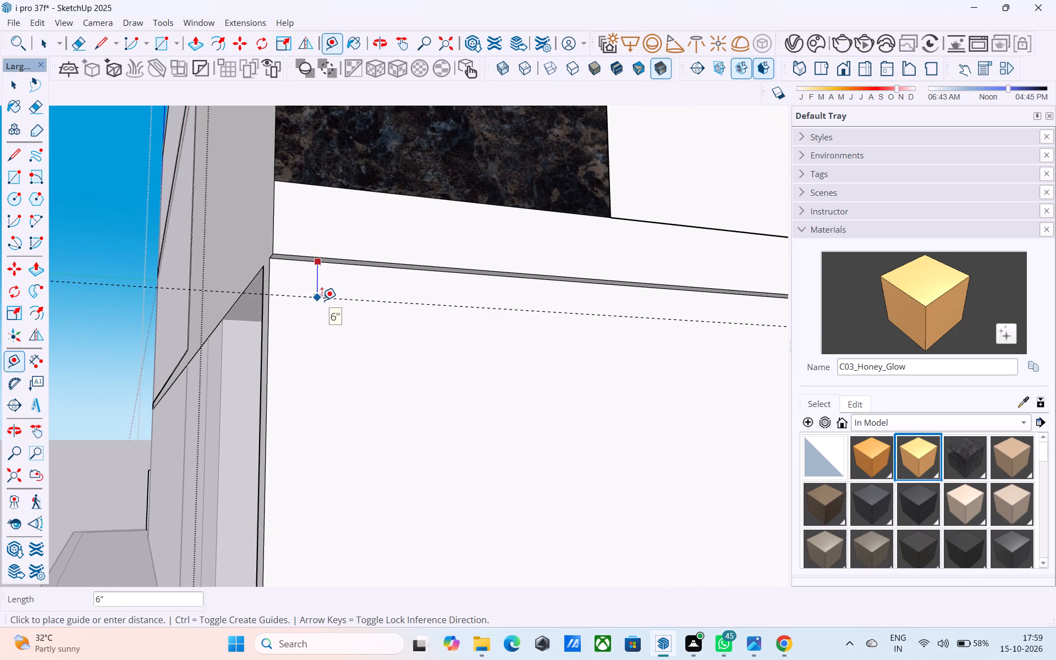
text(1')
key(Return)
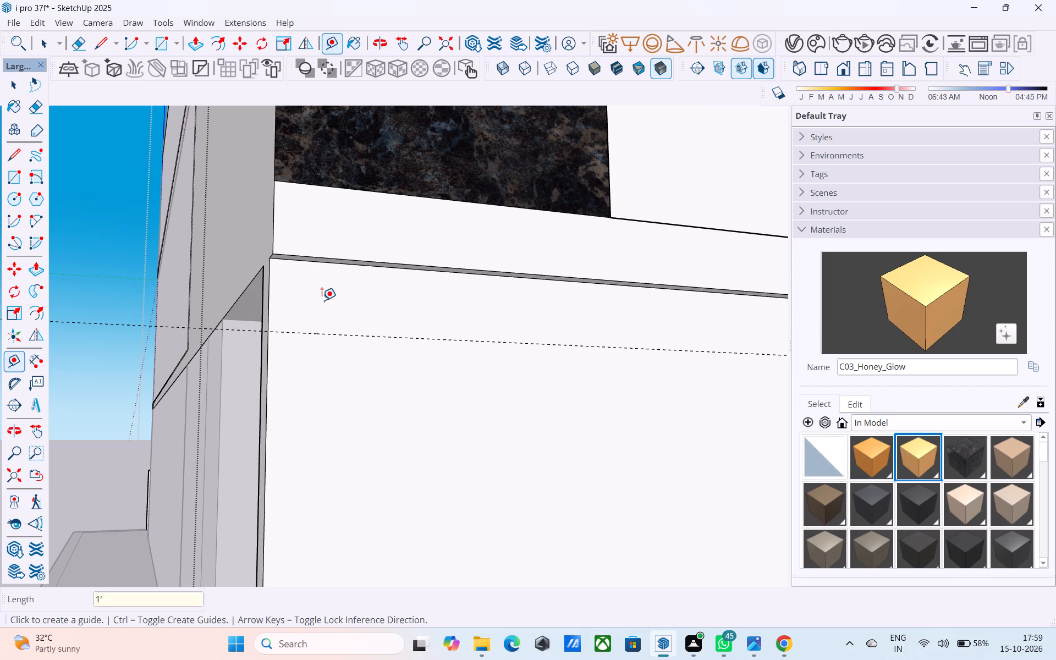
Place a vertical guide 1' in from the same front wall panel's outer vertical edge.
click(269, 363)
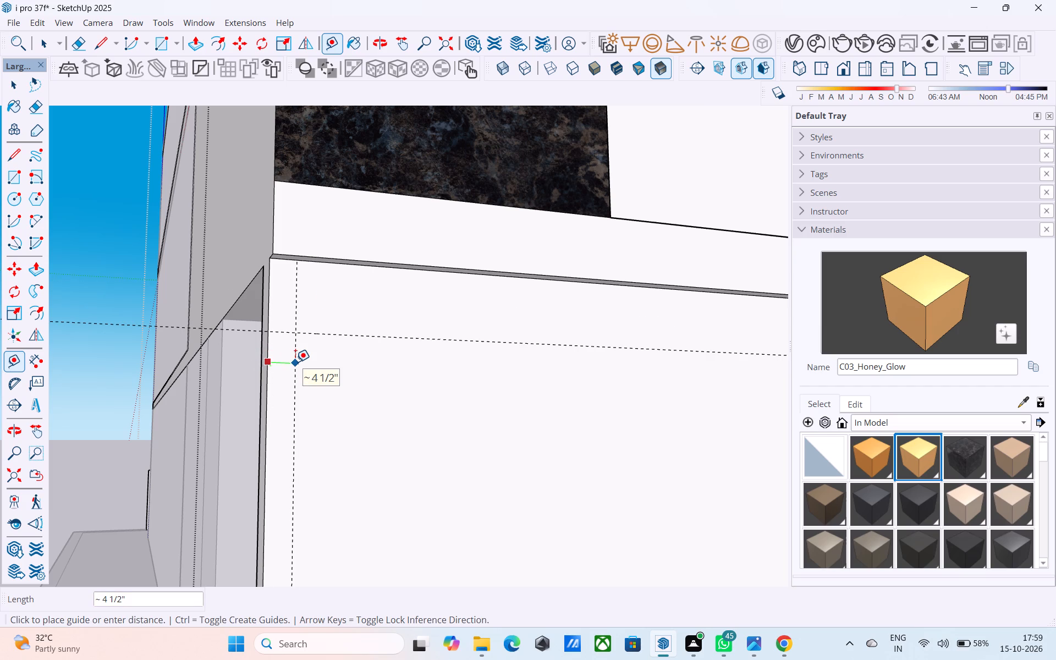
text(1')
key(Return)
Draw an 8' by 3' rectangle from the intersection of the two guides on the ground floor's front wall panel.
key(r)
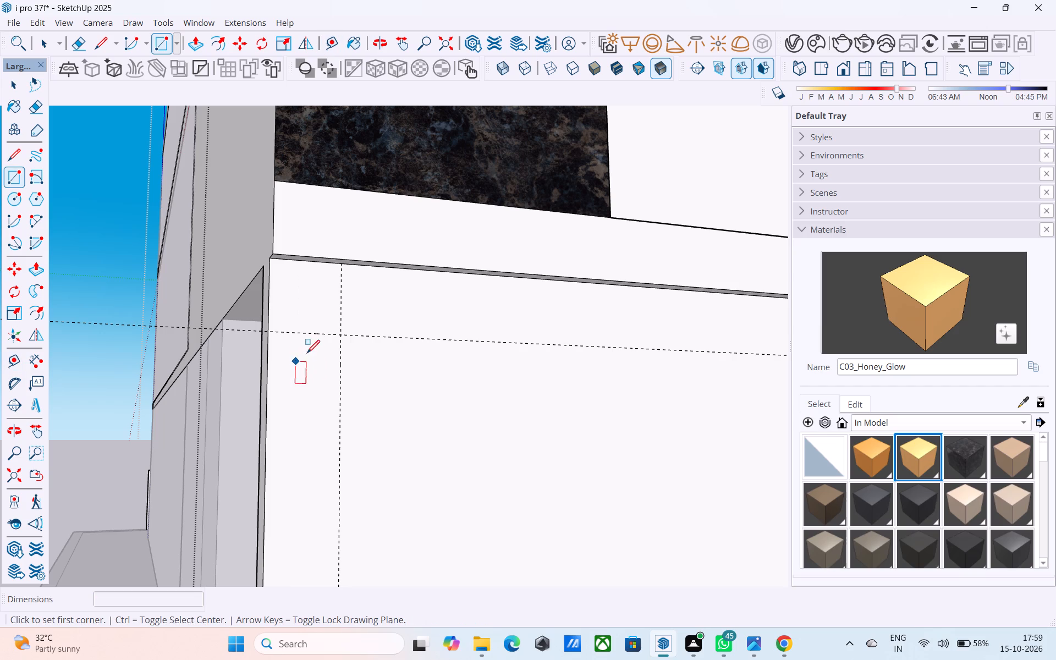
click(343, 333)
middle_drag(576, 457, 561, 450)
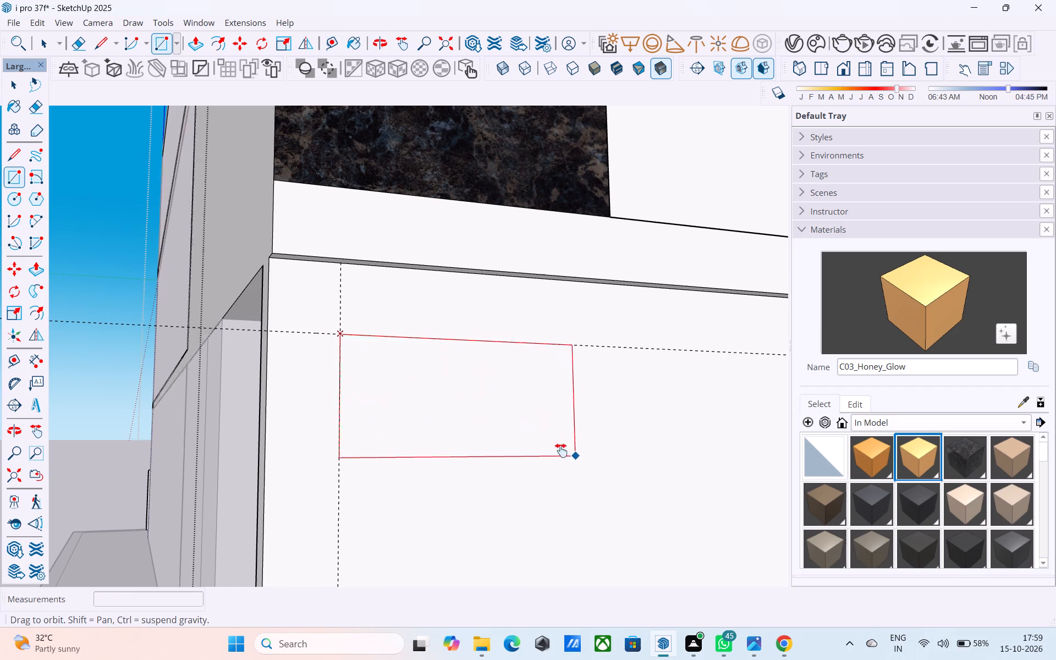
middle_drag(561, 450, 458, 456)
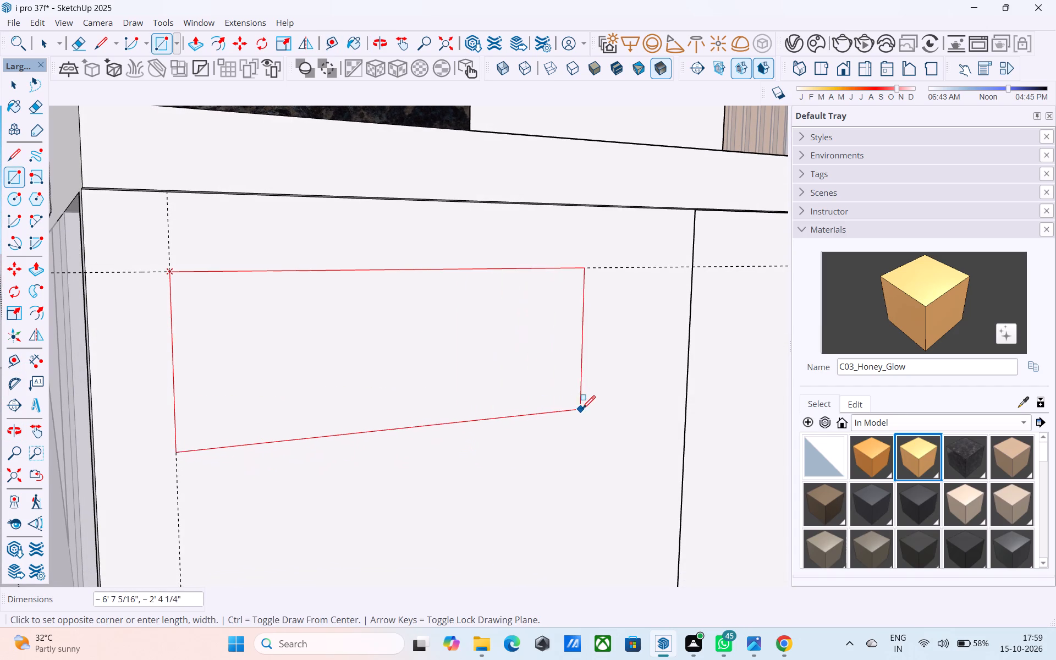
middle_drag(599, 406, 448, 422)
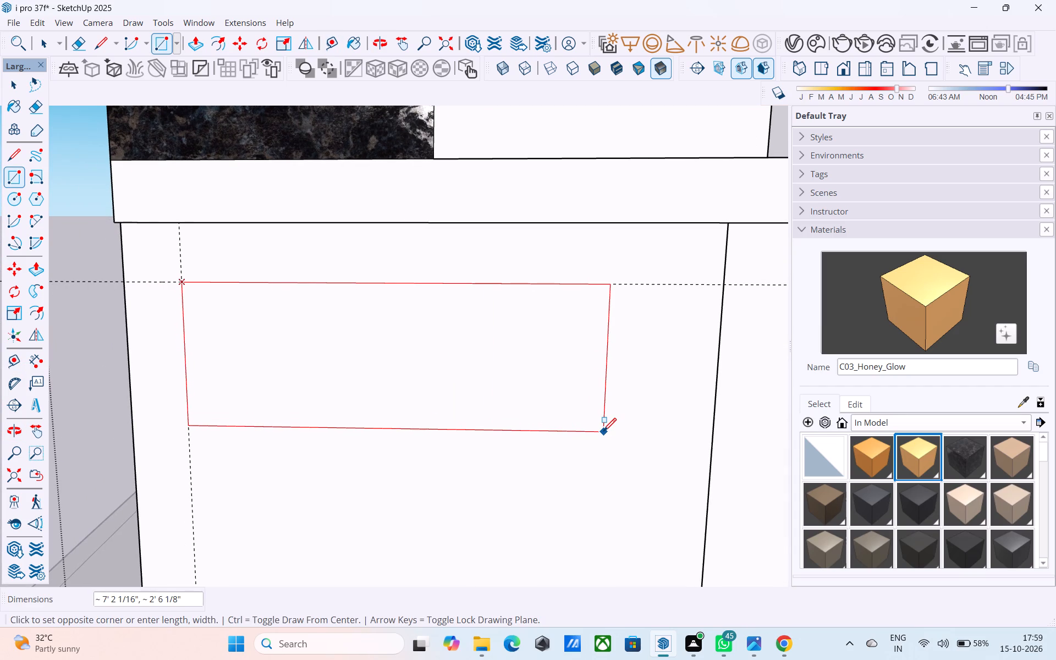
key(8)
text(',)
text(4')
key(Return)
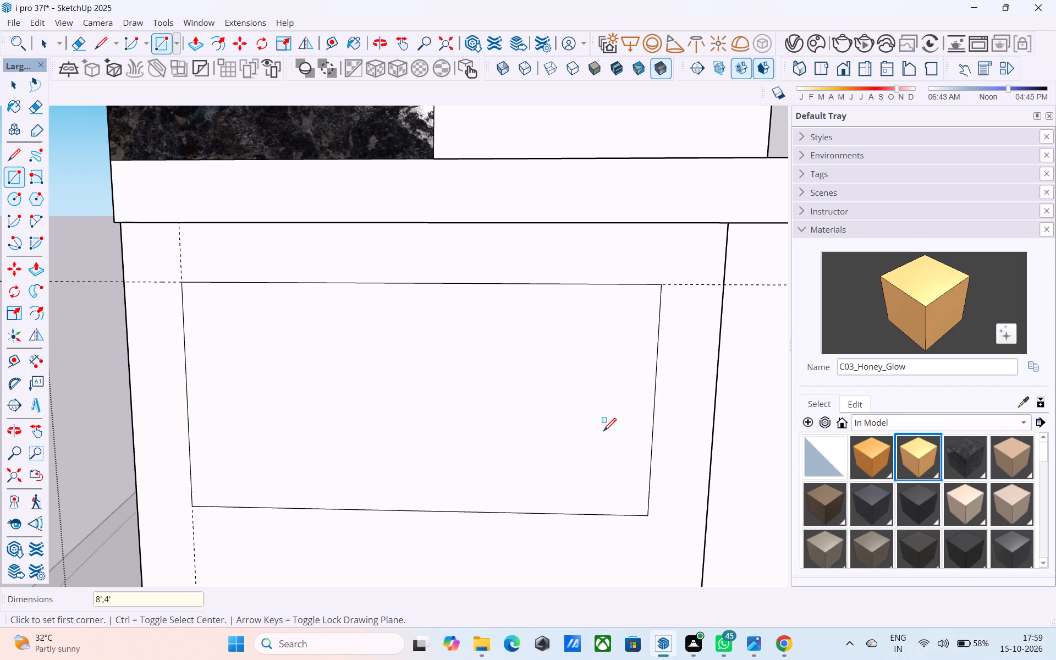
text(8',3)
key(Return)
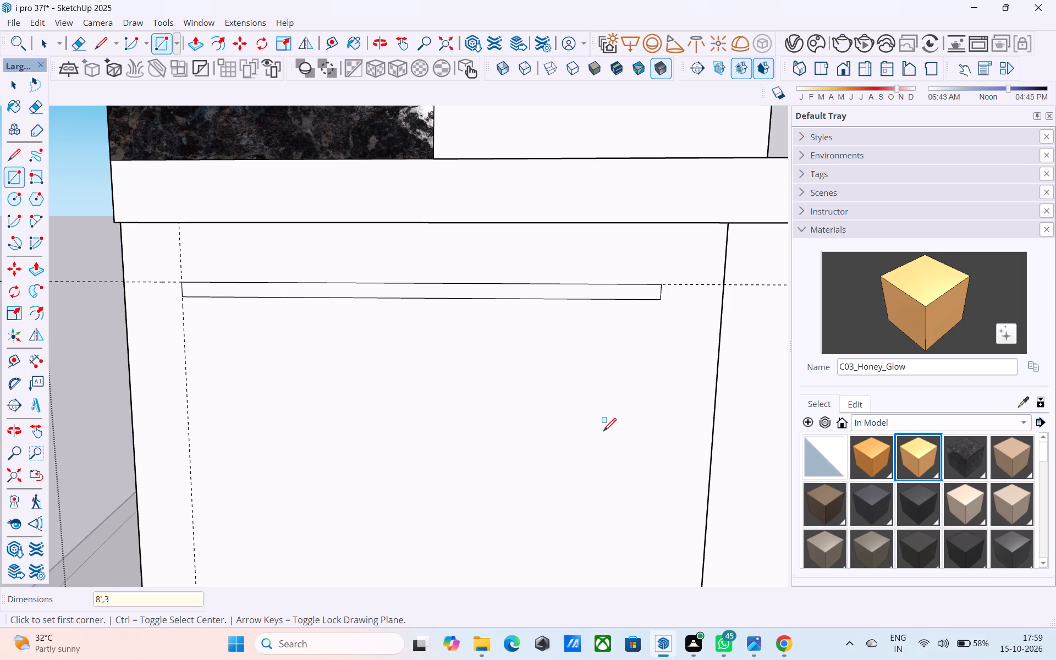
text(8',3')
key(Return)
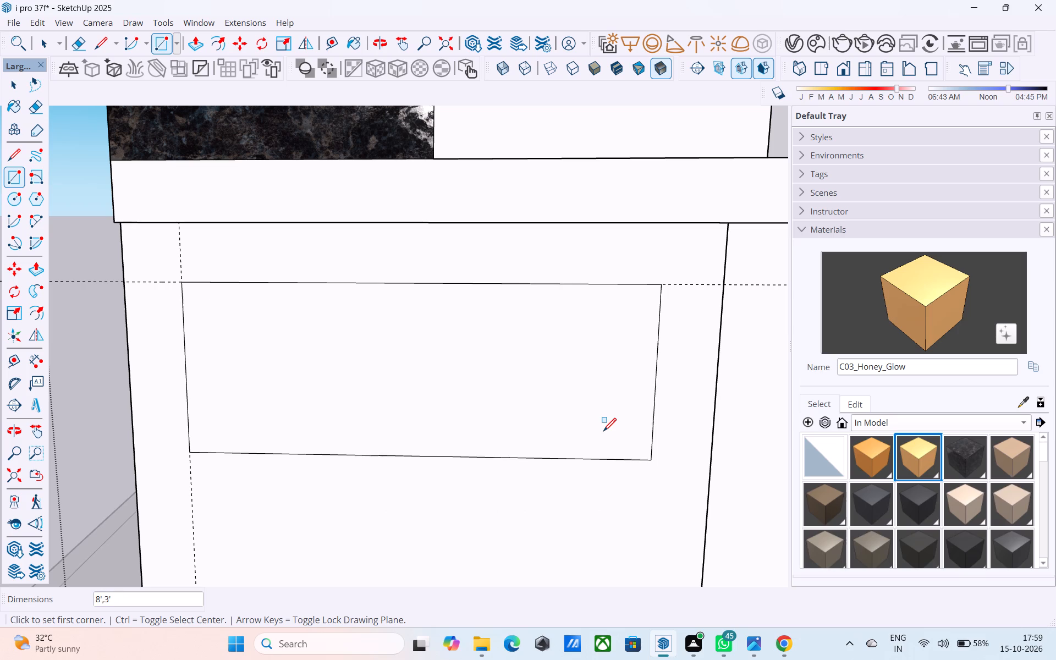
Push the 8' by 3' rectangle 6" through the front wall to cut the window opening.
key(space)
click(604, 432)
key(p)
click(593, 431)
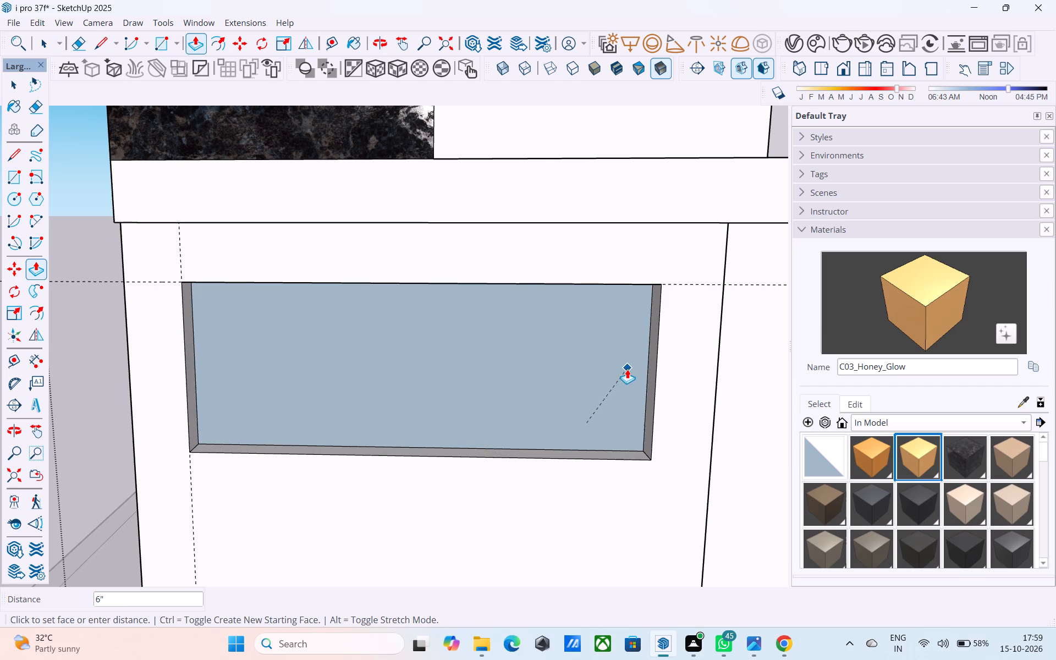
middle_drag(627, 369, 847, 359)
click(587, 334)
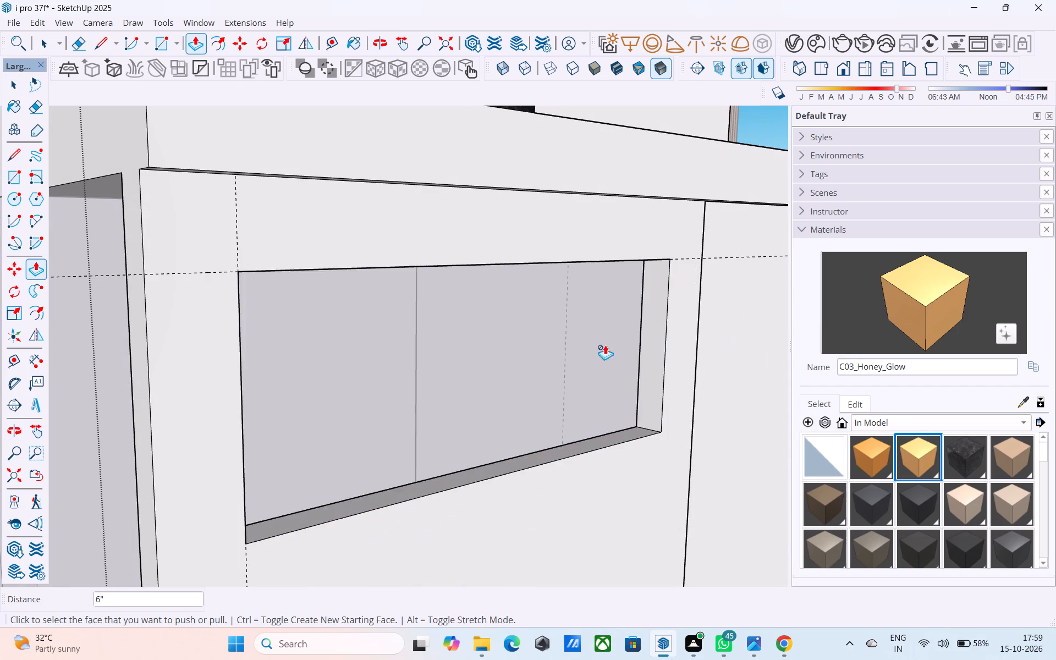
Copy the vertical line beside the window opening 85" across the adjacent wall panel, dividing the span into five equal strips.
scroll(609, 356, down, 9)
middle_drag(609, 388, 422, 389)
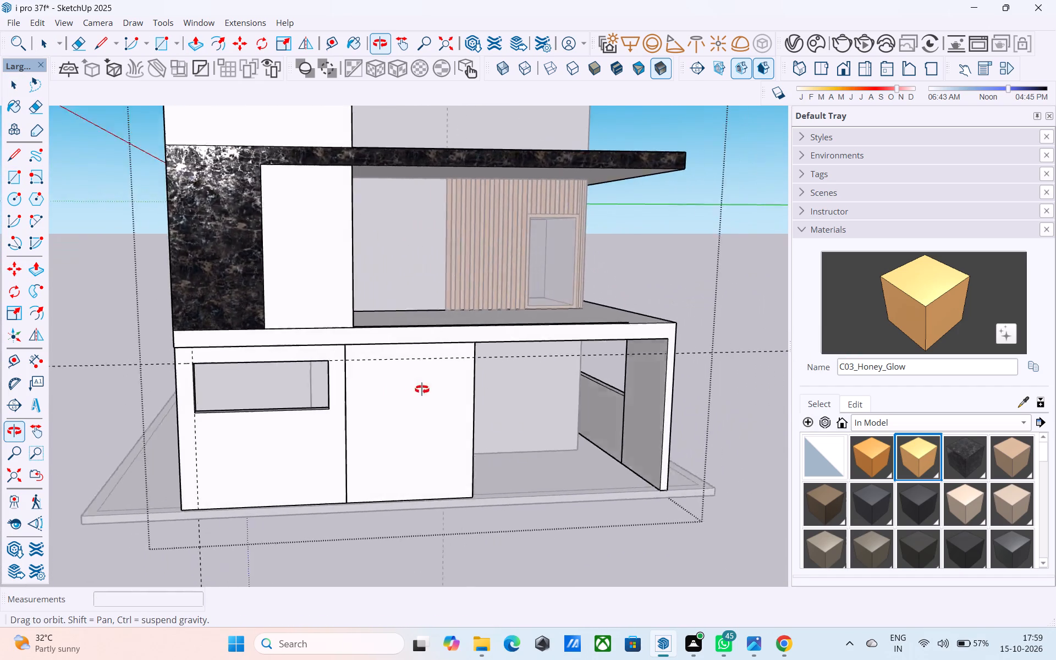
middle_drag(422, 389, 369, 389)
shift+middle_drag(346, 389, 364, 274)
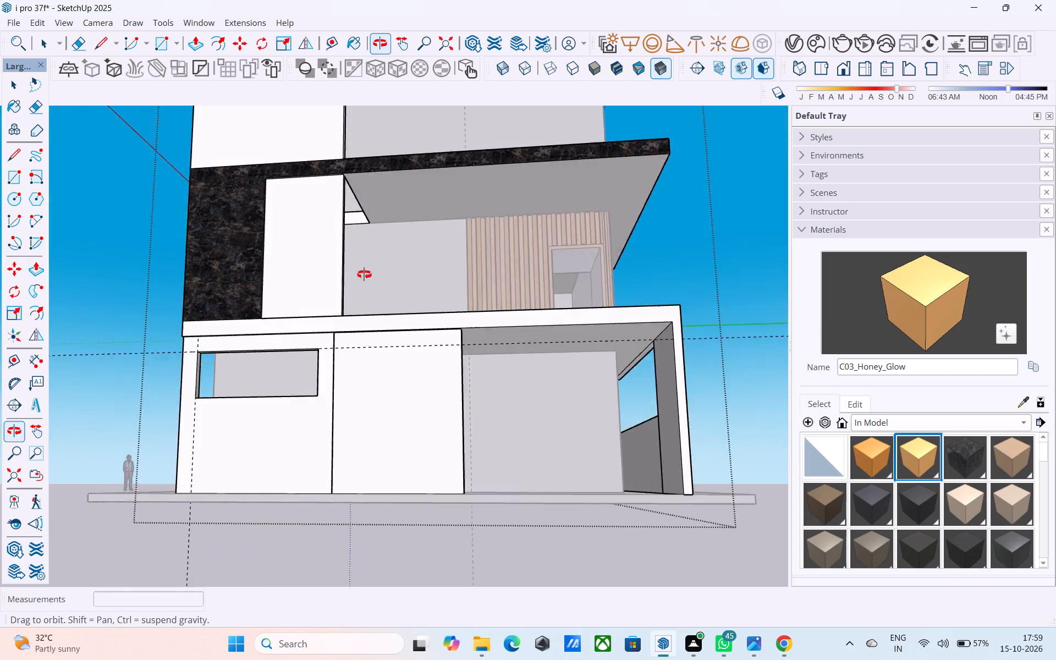
shift+middle_drag(364, 274, 208, 274)
scroll(381, 384, up, 6)
key(space)
middle_drag(411, 371, 460, 362)
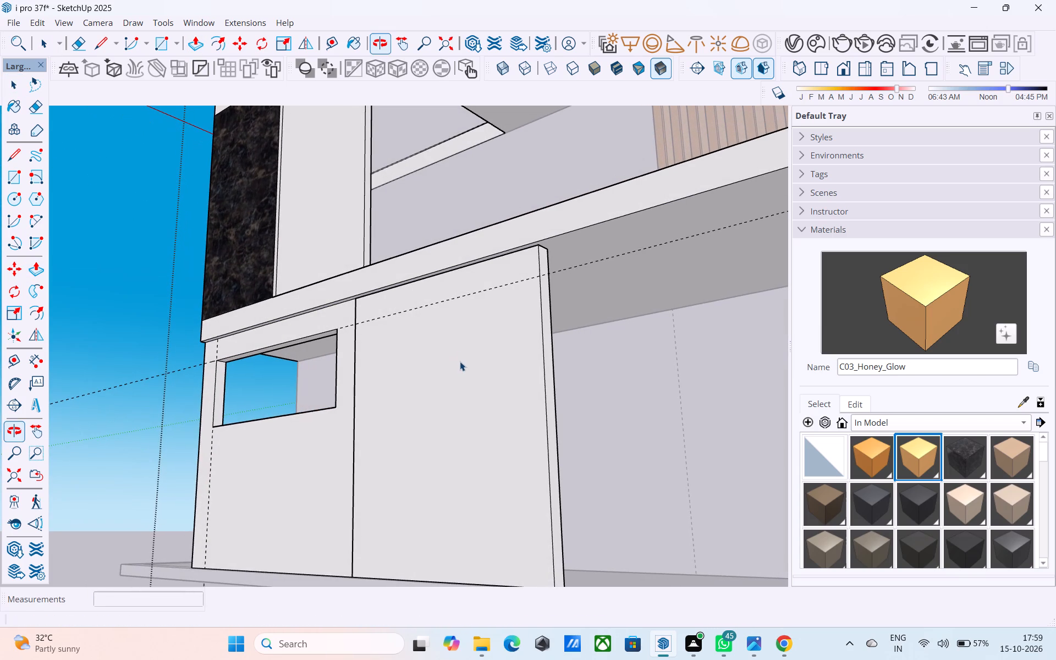
middle_drag(461, 353, 469, 326)
click(359, 343)
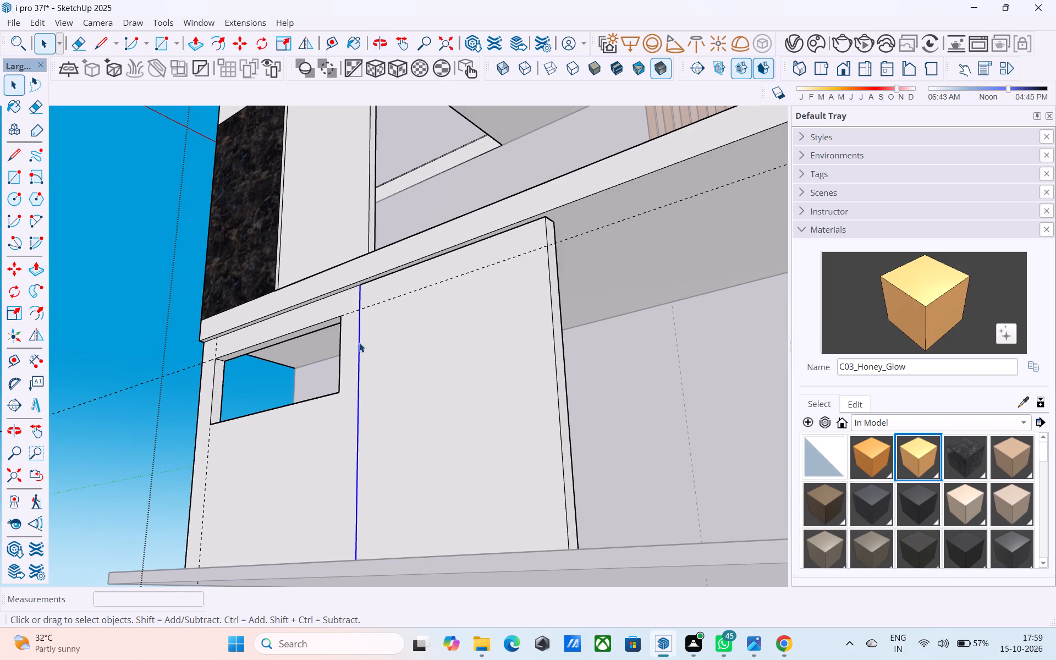
key(m)
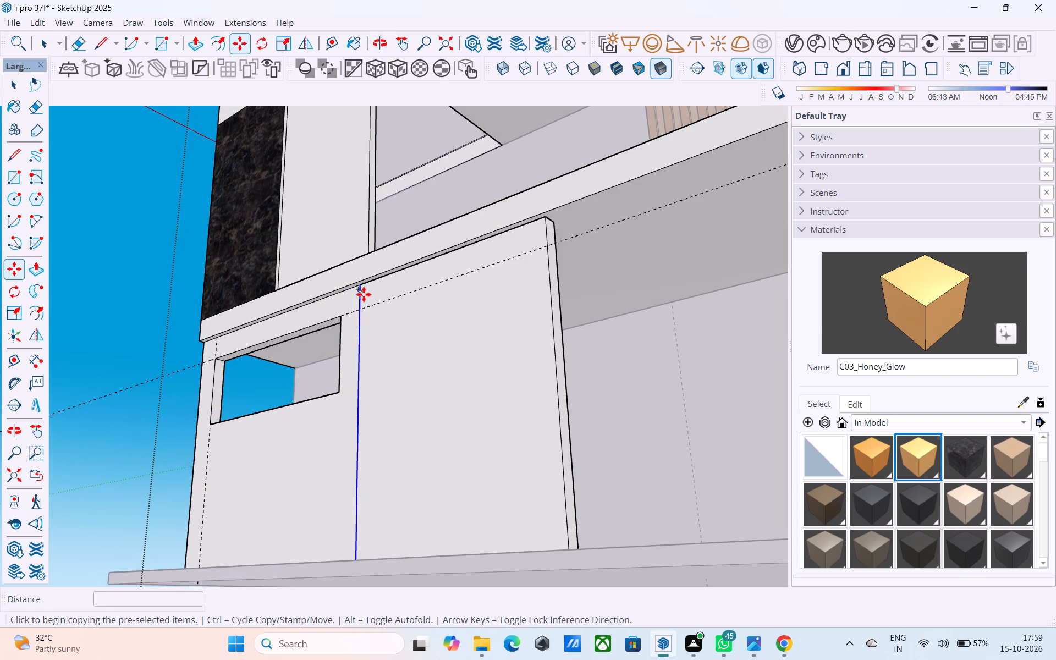
click(363, 288)
click(548, 220)
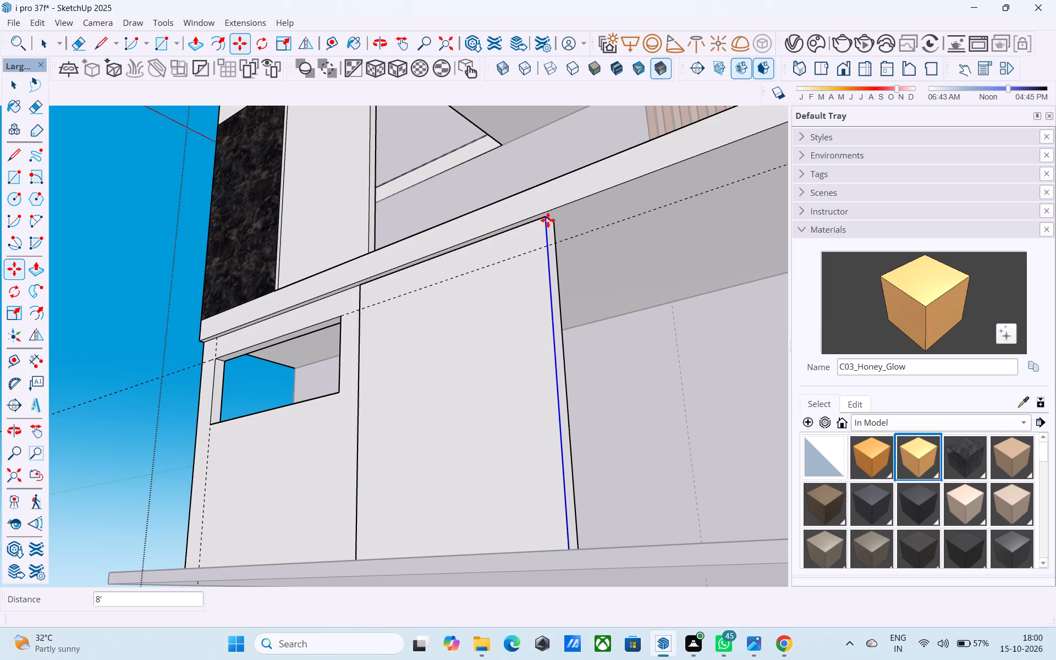
key(8)
key(5)
key(Return)
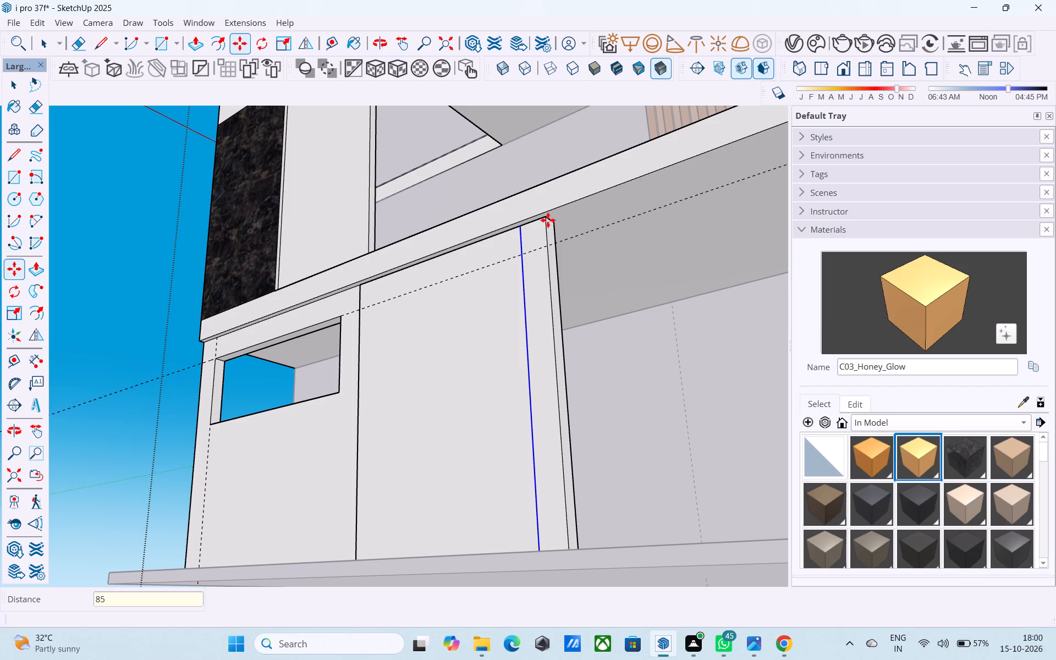
key(5)
key(BackSpace)
key(BackSpace)
text(/5)
key(Return)
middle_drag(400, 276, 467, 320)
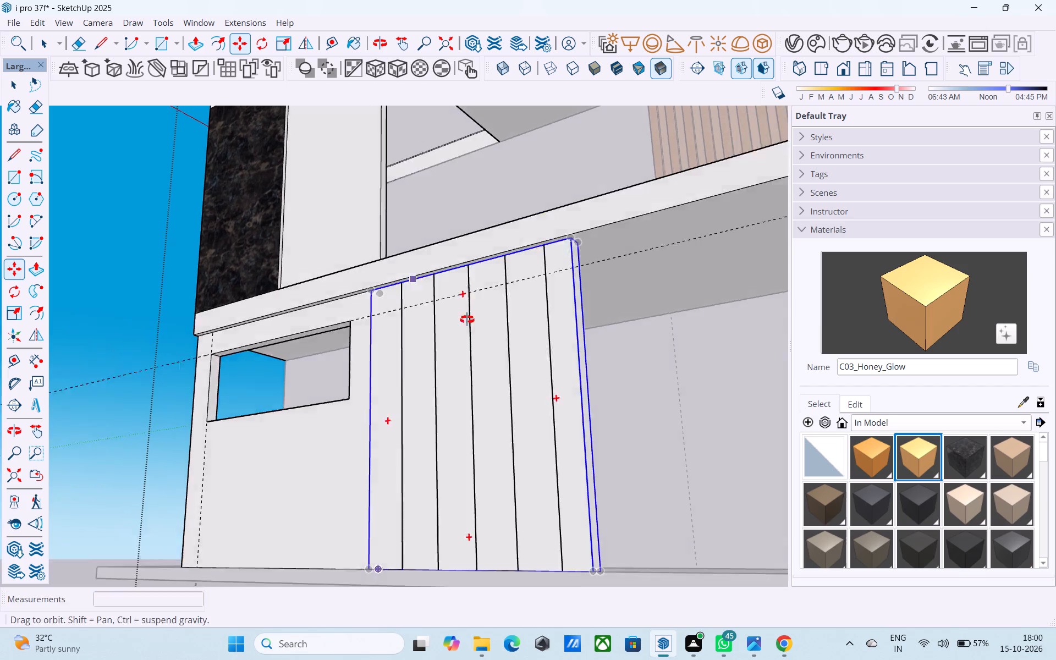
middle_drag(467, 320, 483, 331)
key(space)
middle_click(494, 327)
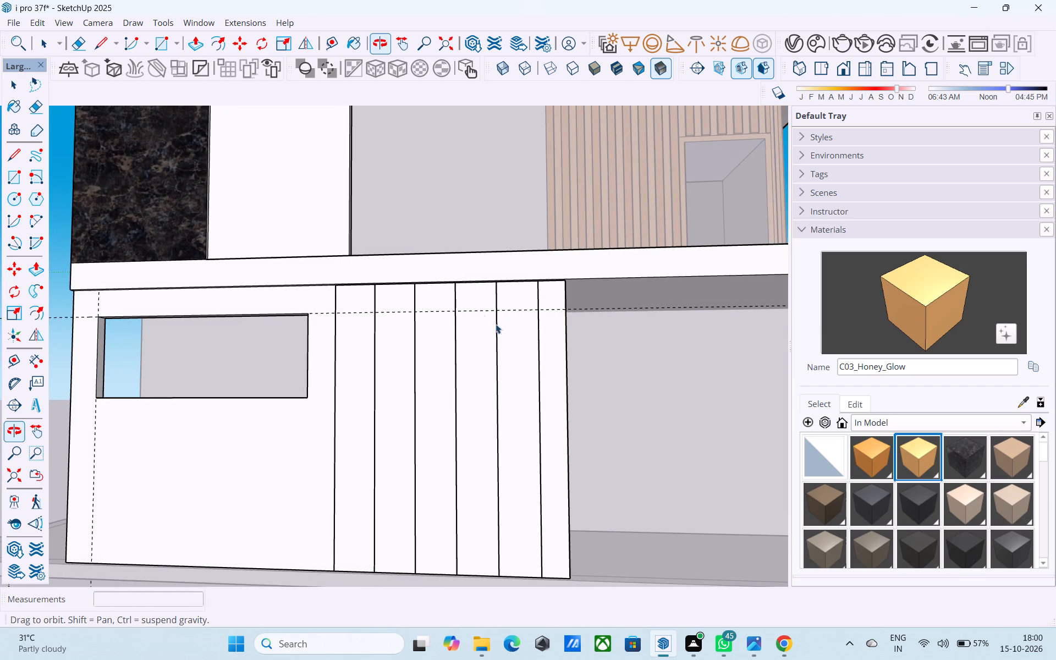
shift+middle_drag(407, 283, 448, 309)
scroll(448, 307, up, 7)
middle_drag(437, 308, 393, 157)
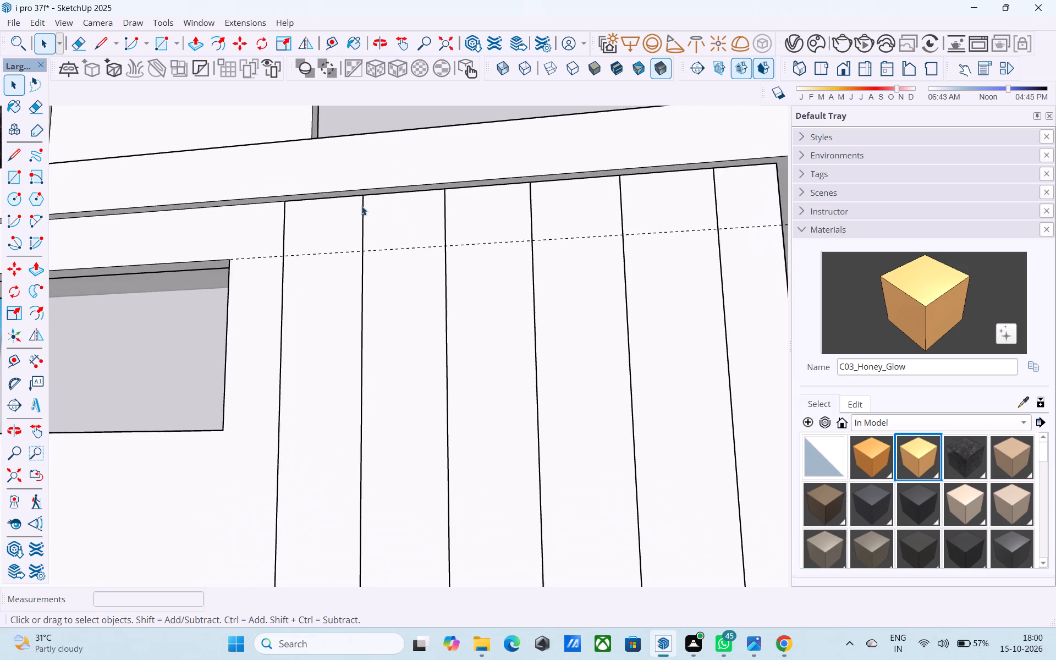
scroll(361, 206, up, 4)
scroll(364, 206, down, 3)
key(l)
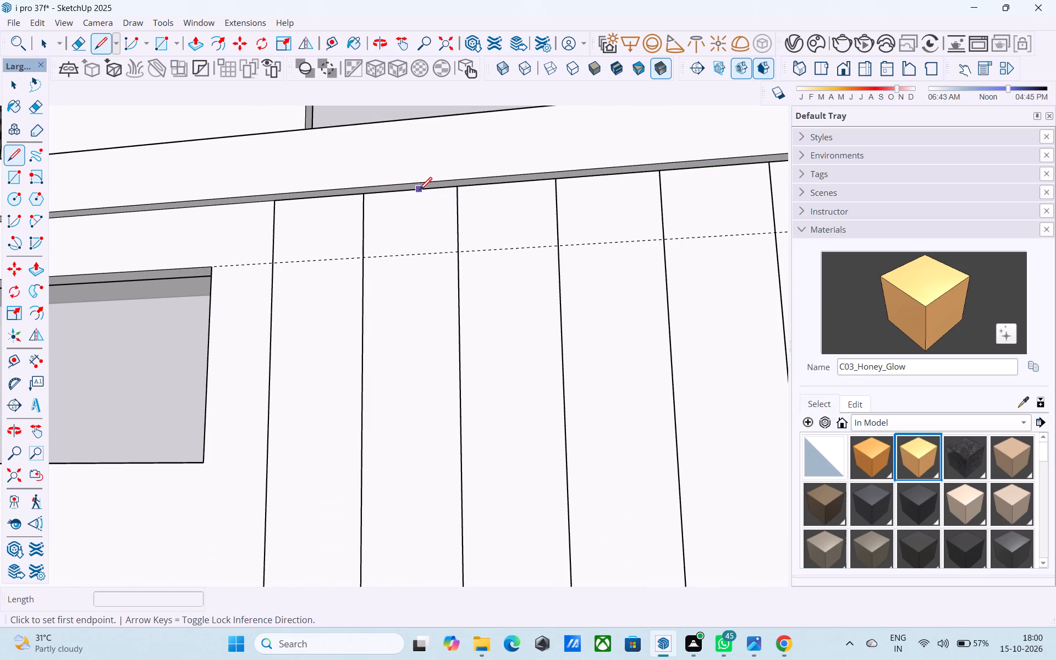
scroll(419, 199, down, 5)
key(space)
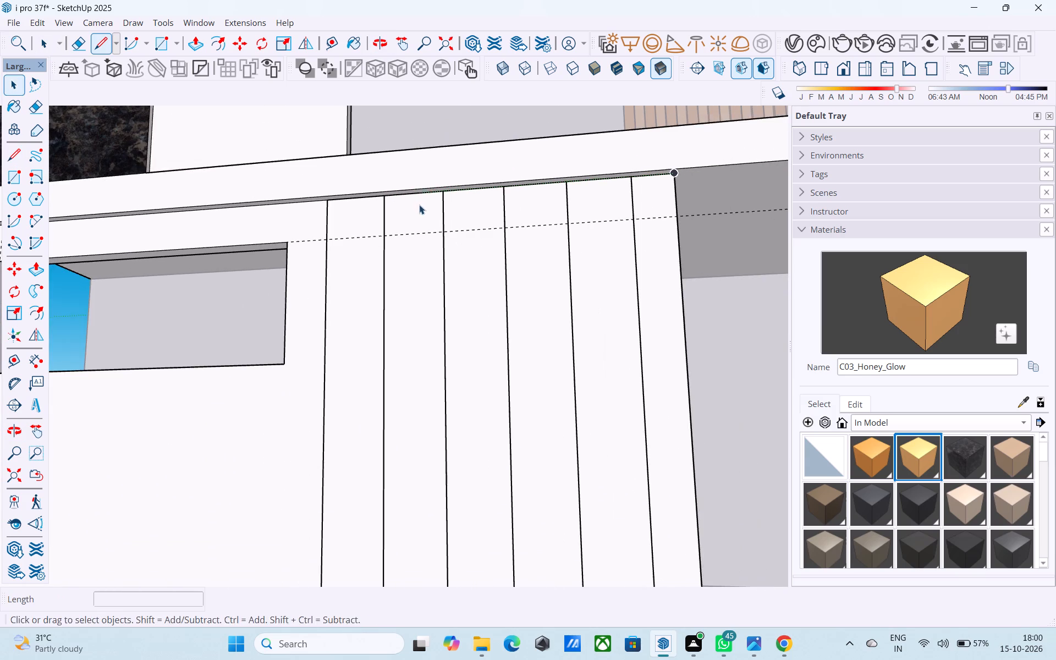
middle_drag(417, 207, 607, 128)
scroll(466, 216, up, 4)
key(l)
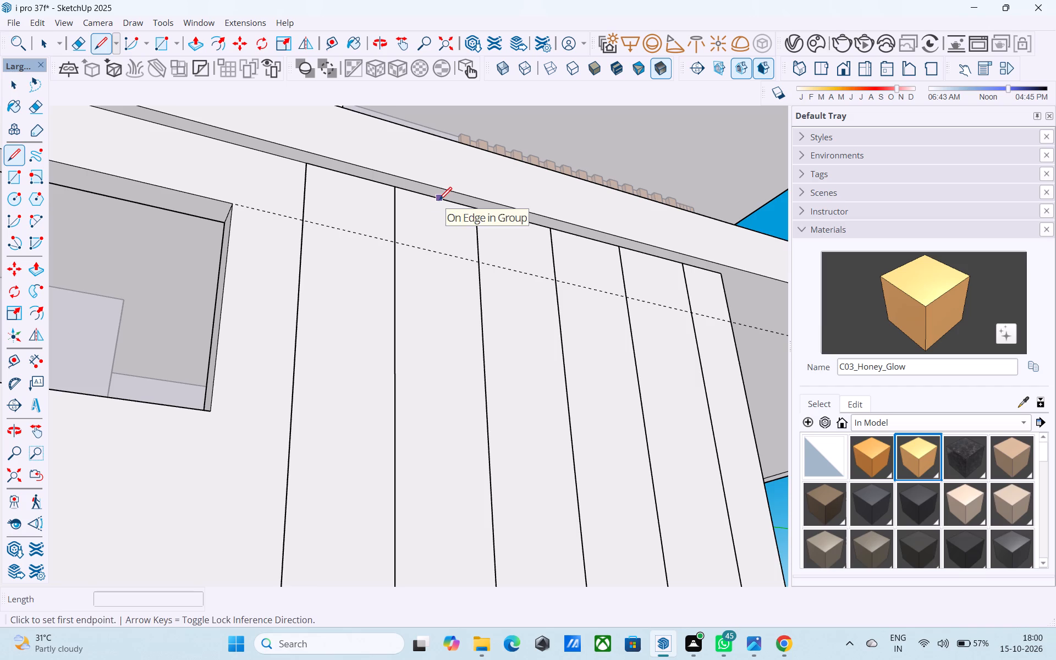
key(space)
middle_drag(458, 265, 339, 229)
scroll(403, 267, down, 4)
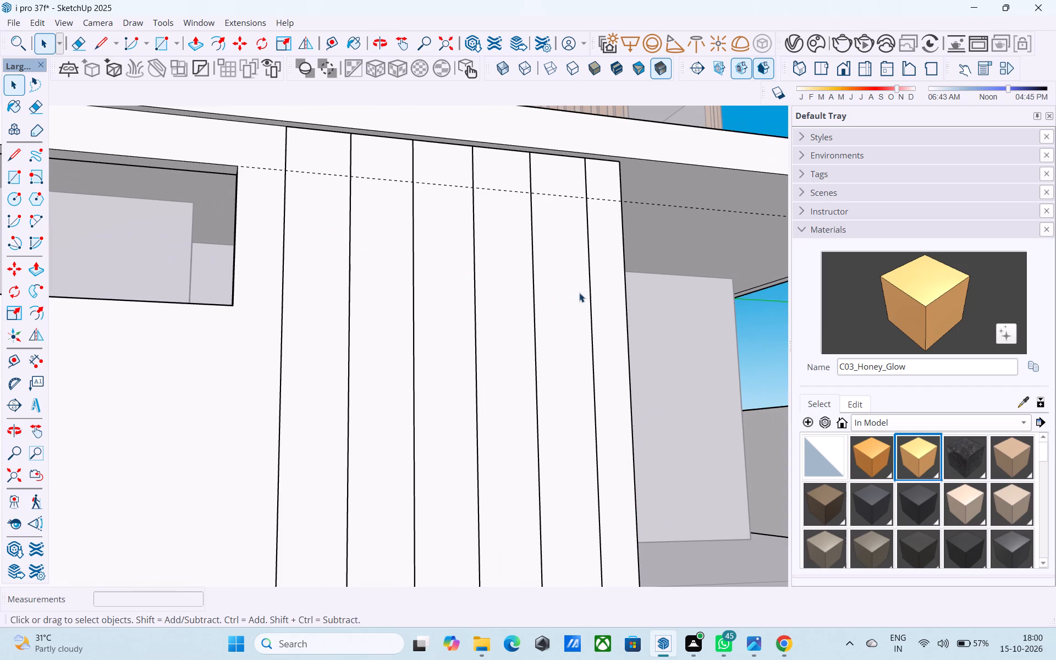
Copy the last vertical division line 7' 1" back onto the first one, with copies at five equal spacings.
click(589, 293)
key(m)
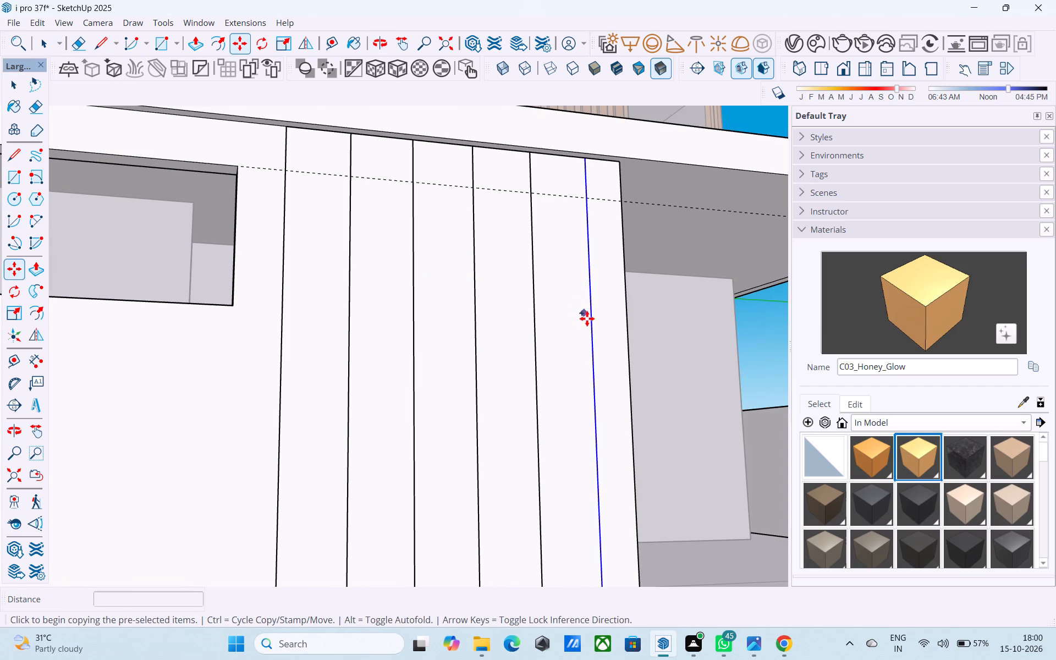
click(589, 319)
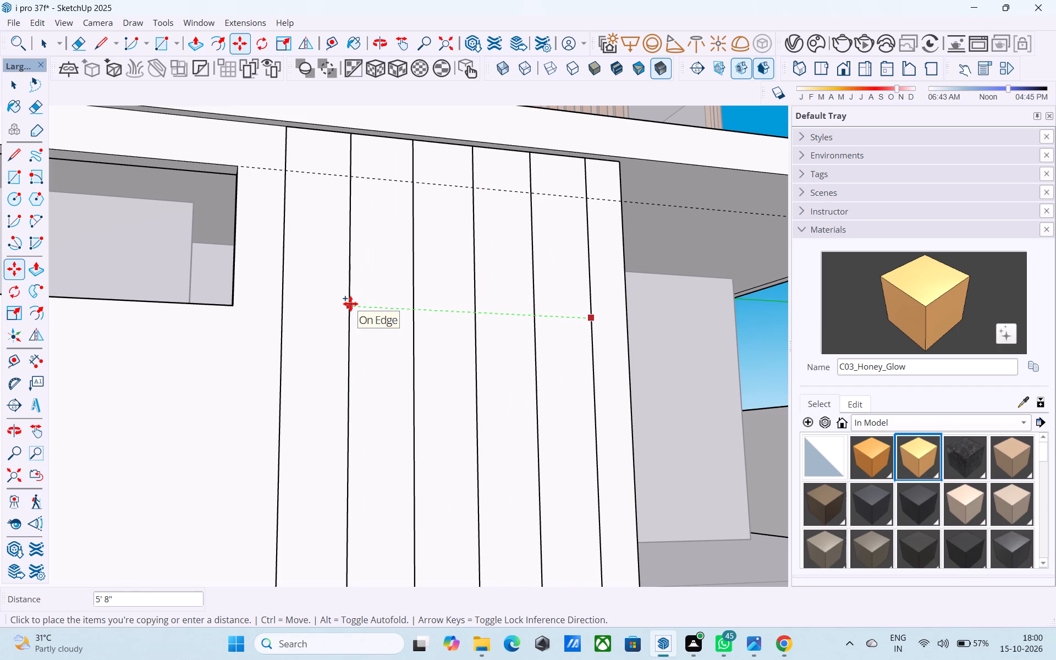
key(space)
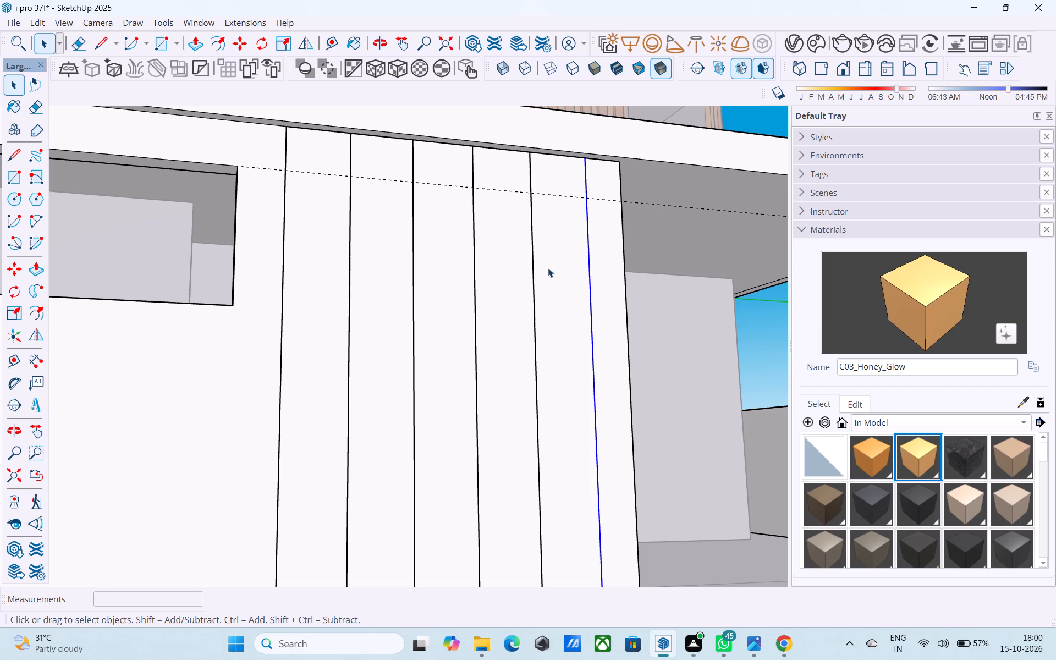
middle_drag(549, 270, 510, 366)
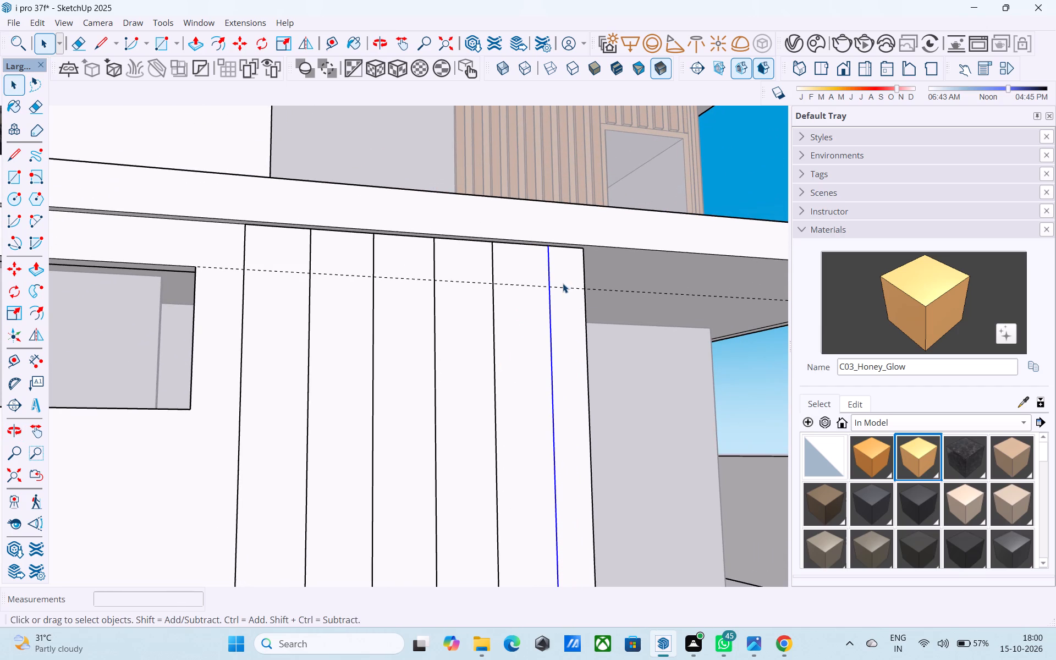
key(m)
click(546, 249)
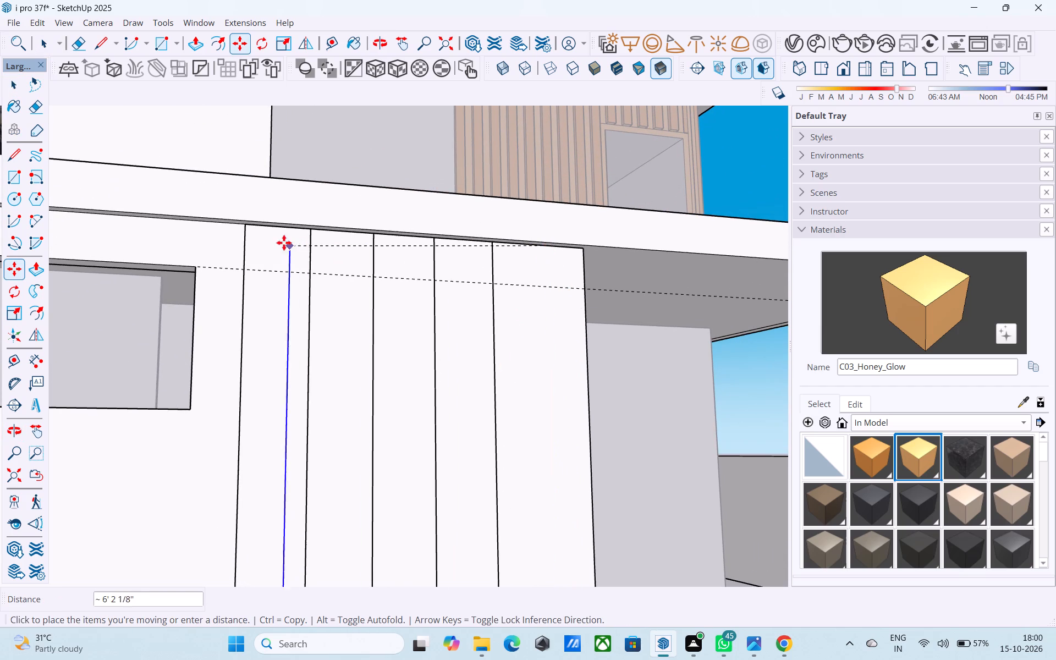
click(243, 225)
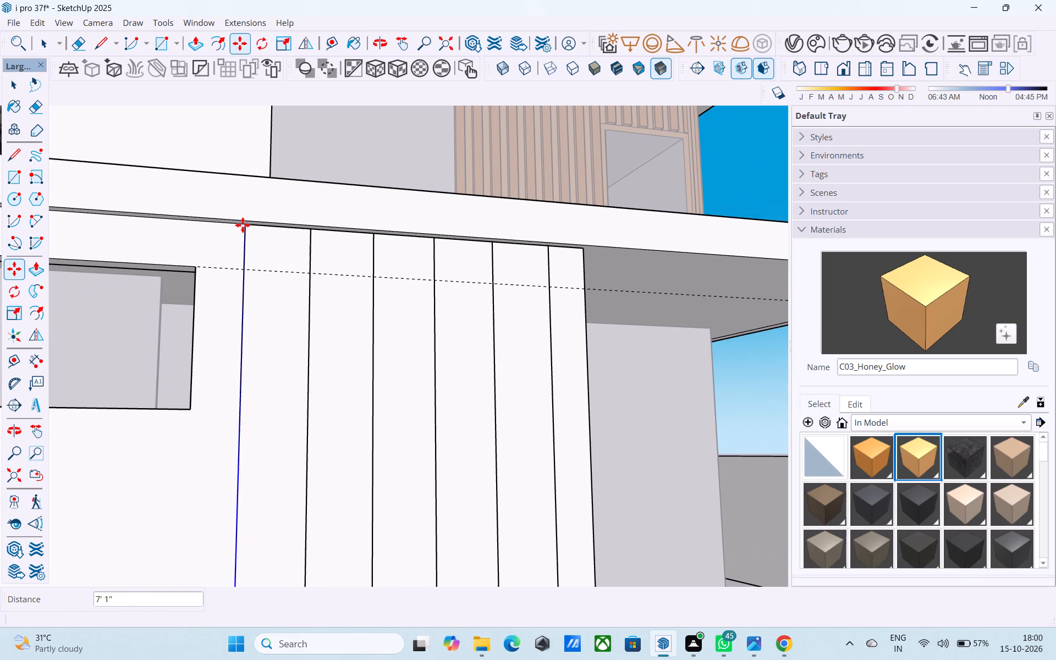
text(/5)
key(Return)
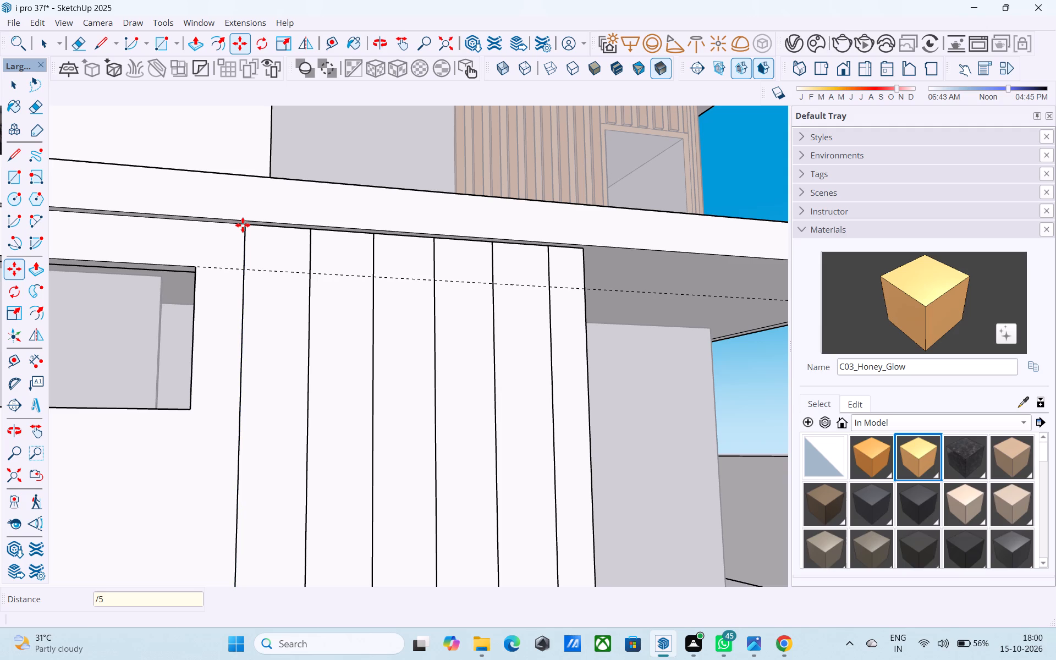
middle_drag(243, 225, 391, 273)
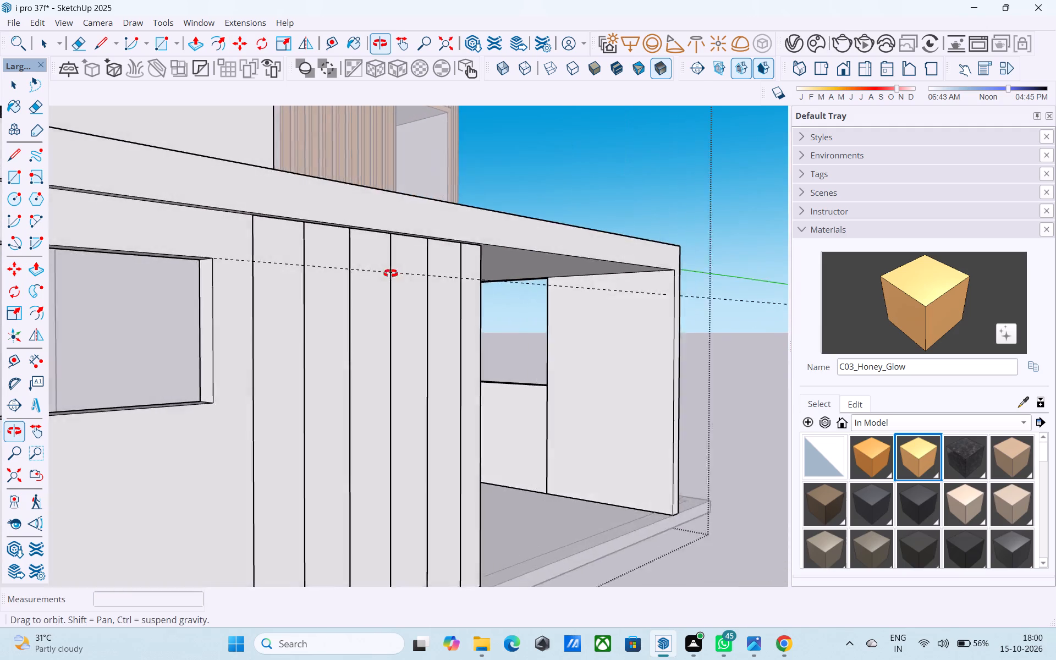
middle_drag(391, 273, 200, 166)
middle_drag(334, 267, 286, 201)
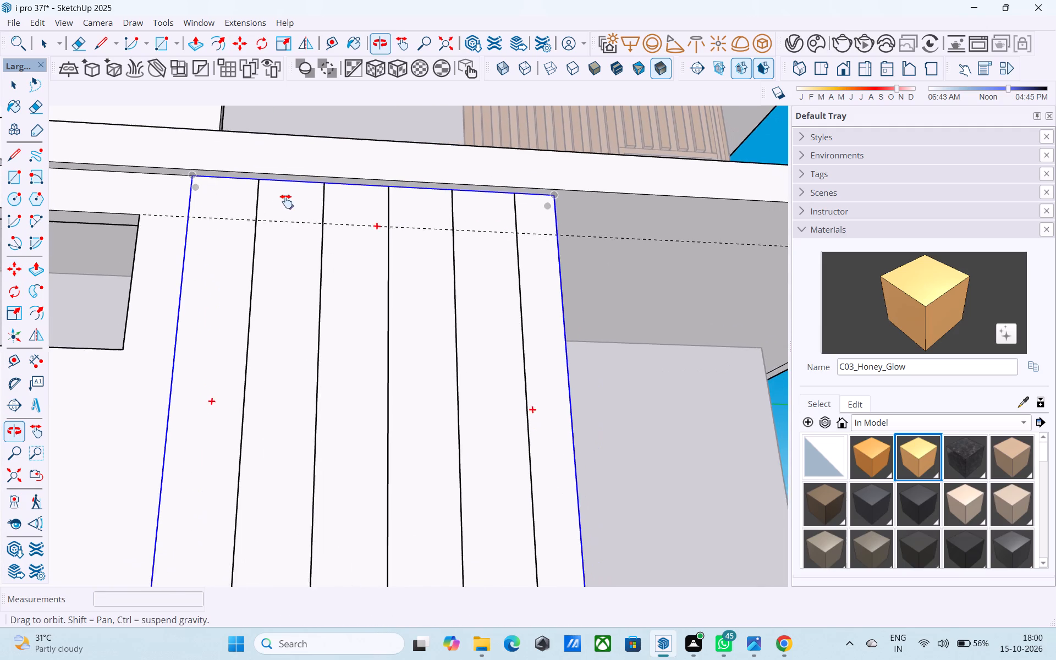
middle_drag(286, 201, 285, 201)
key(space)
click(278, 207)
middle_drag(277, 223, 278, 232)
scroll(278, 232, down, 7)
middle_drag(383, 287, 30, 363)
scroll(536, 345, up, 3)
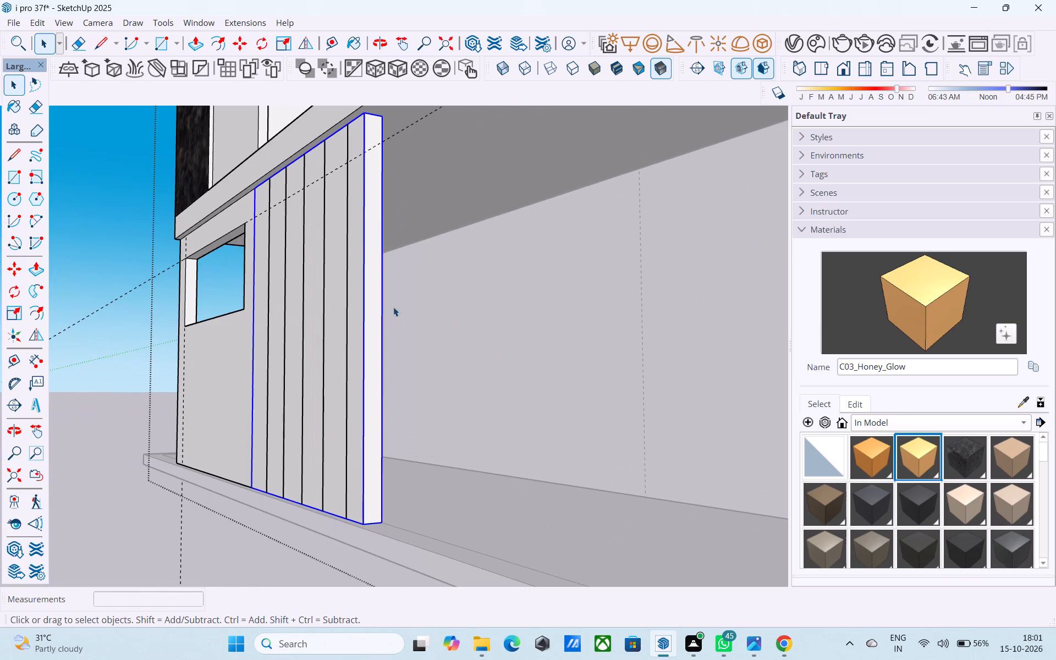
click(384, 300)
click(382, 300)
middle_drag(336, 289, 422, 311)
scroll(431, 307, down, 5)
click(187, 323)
Open the front wall panel beside the window opening and copy its free vertical edge to its opposite edge, divided into five equal spacings.
click(462, 315)
scroll(462, 315, up, 3)
double_click(461, 314)
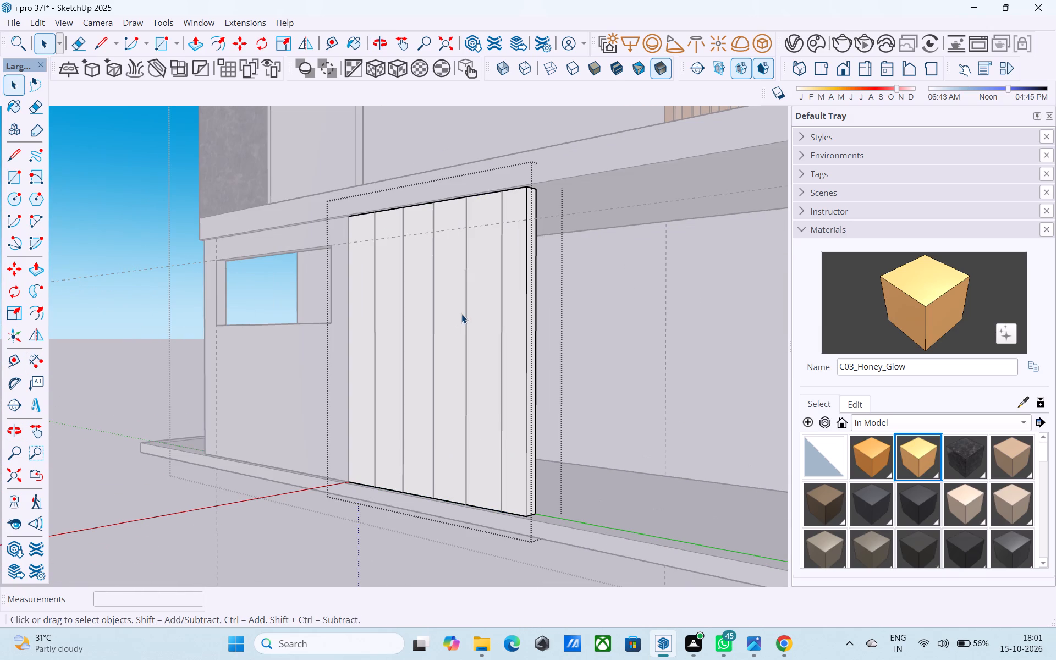
shift+middle_drag(492, 310, 450, 309)
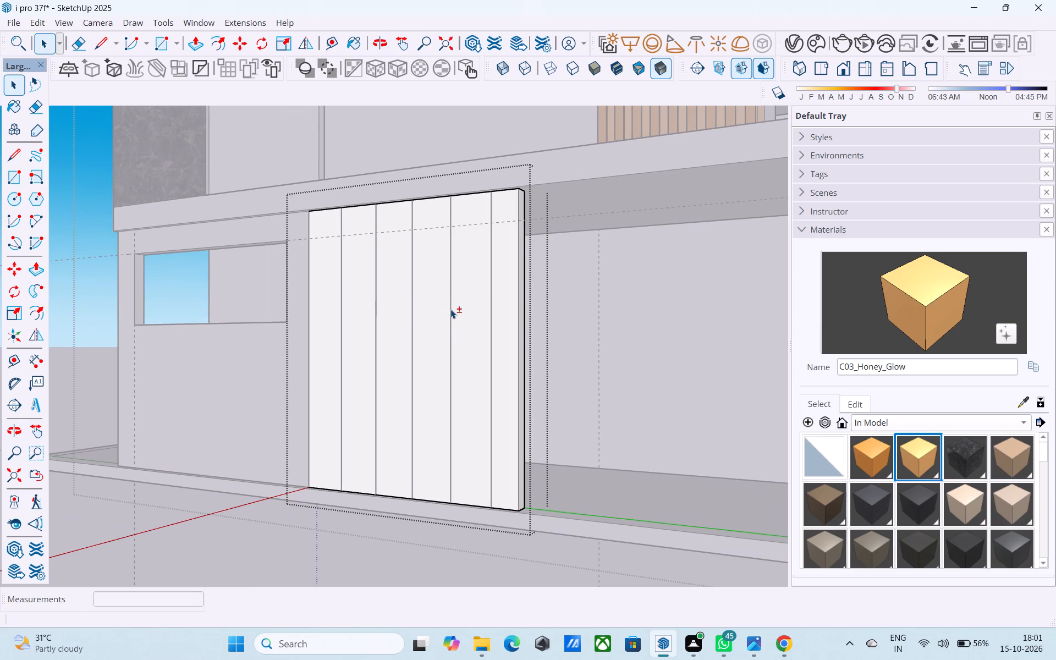
key(l)
key(space)
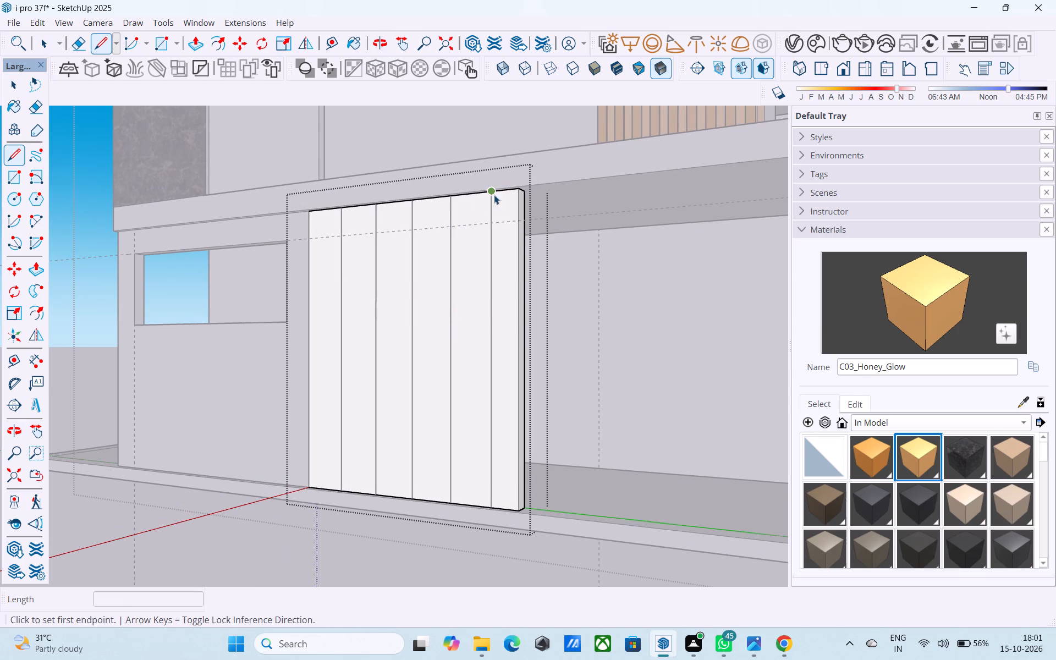
click(517, 234)
key(m)
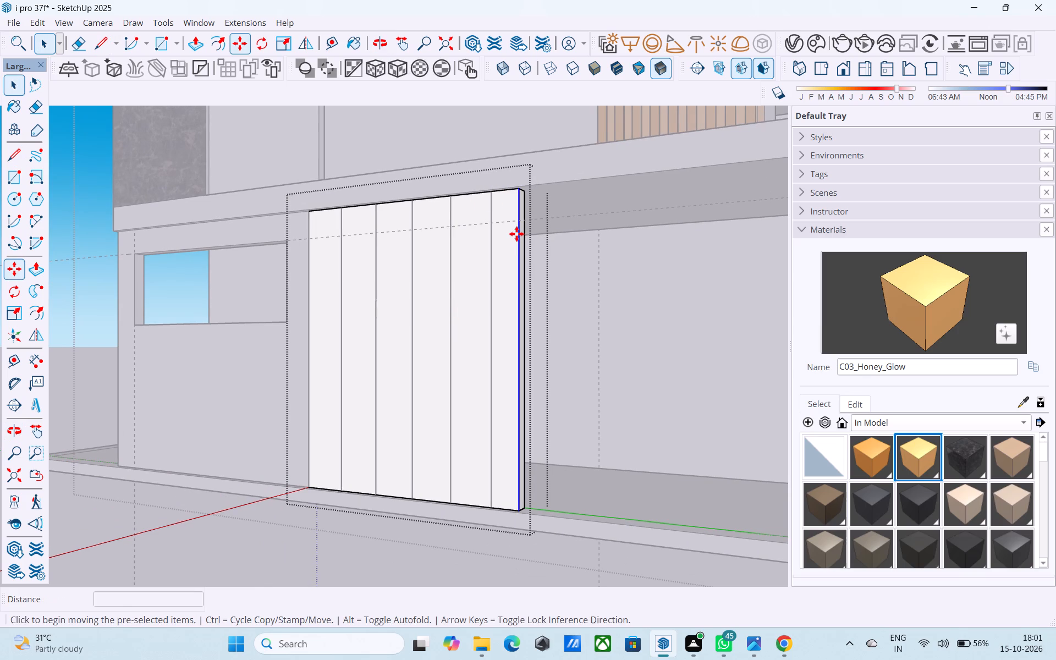
click(518, 191)
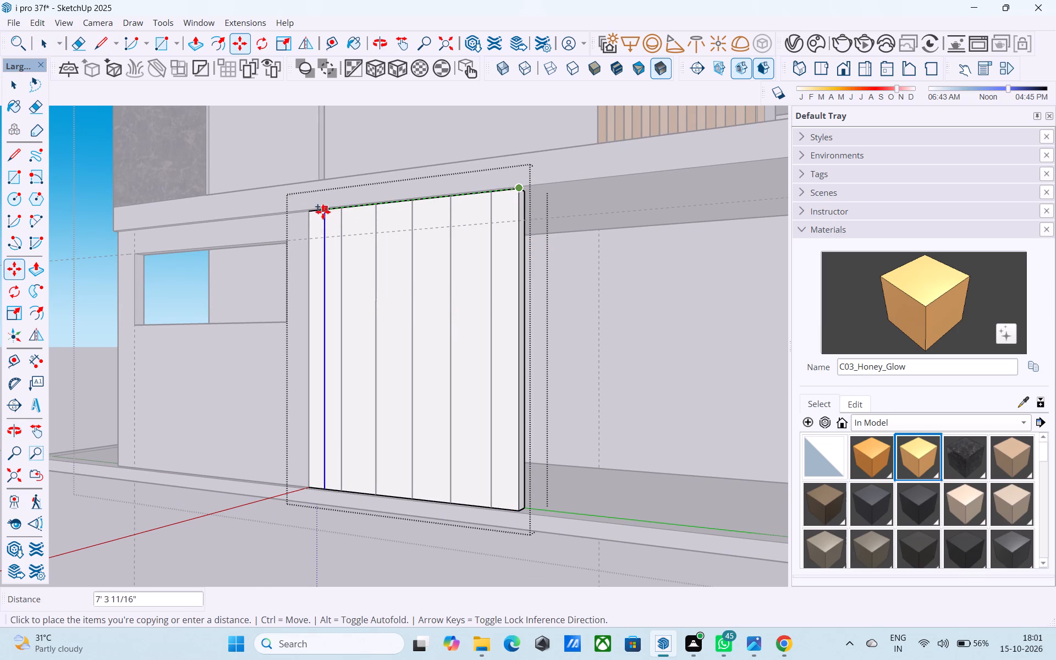
scroll(311, 213, up, 13)
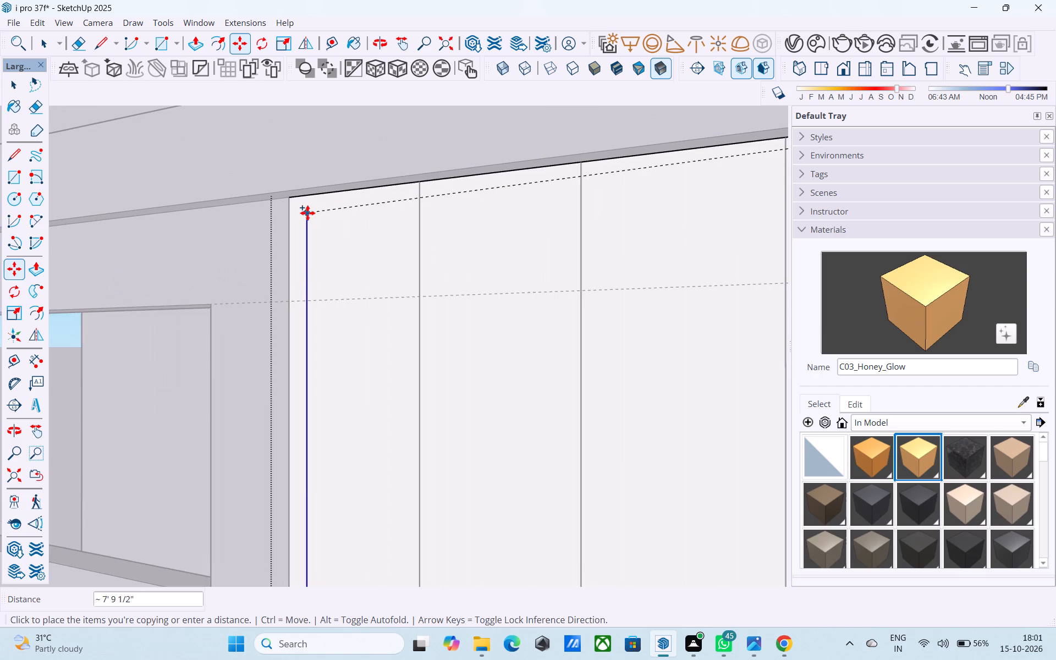
click(291, 200)
text(/5)
key(Return)
Leave the panel and erase the earlier vertical division lines, keeping the new evenly spaced ones inside it.
key(space)
scroll(291, 200, up, 1)
scroll(291, 201, down, 4)
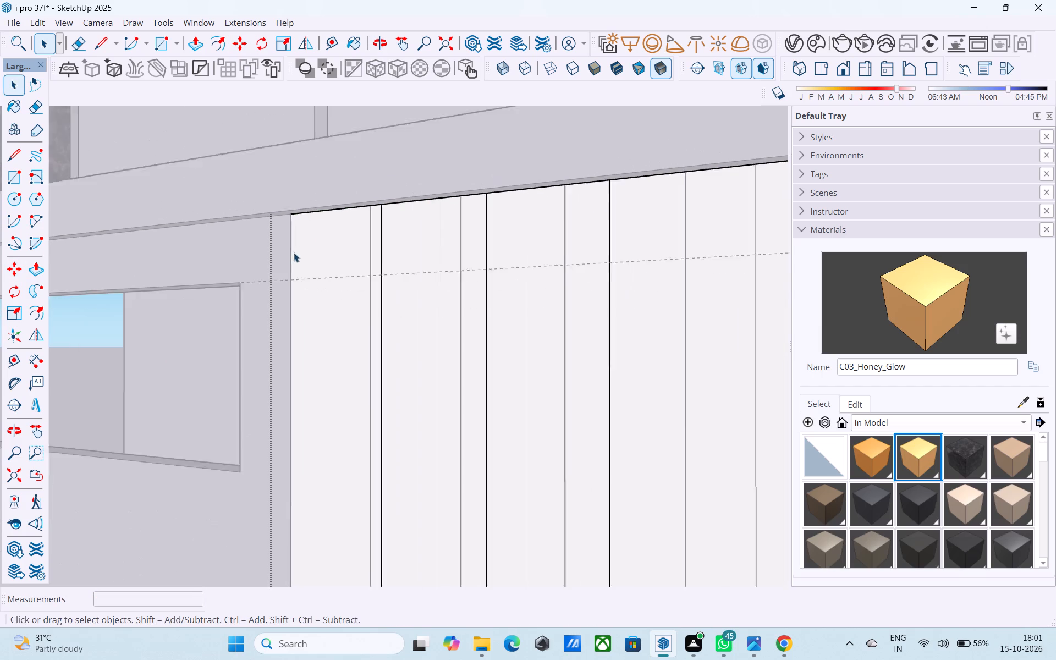
scroll(294, 252, down, 16)
click(377, 221)
scroll(350, 320, up, 8)
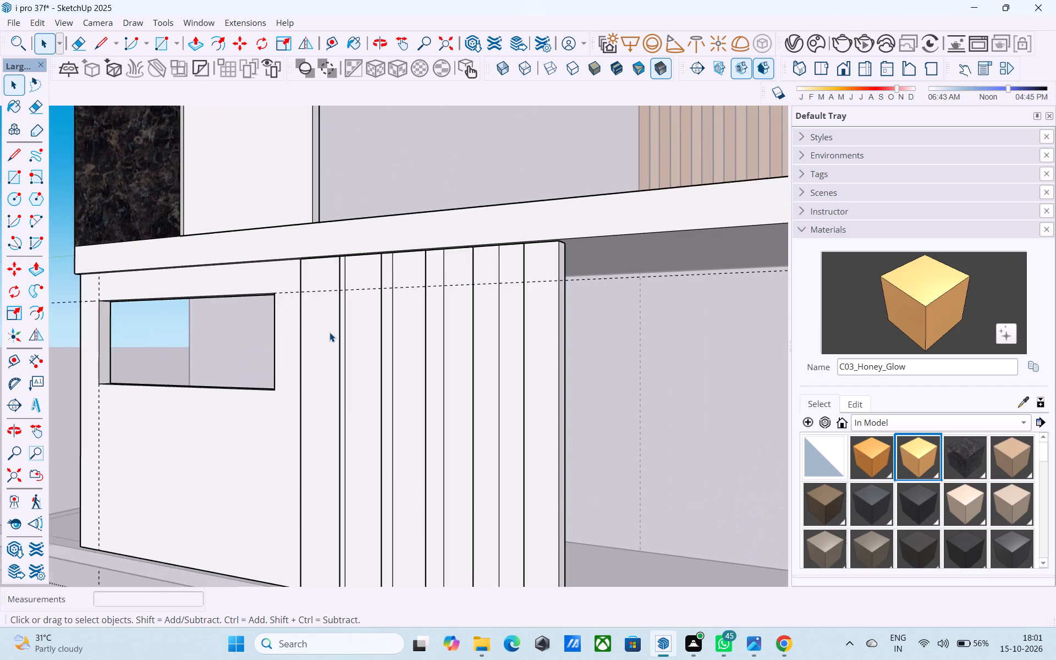
scroll(329, 332, up, 2)
key(e)
click(340, 317)
click(343, 316)
drag(349, 315, 337, 308)
drag(411, 335, 402, 328)
click(492, 346)
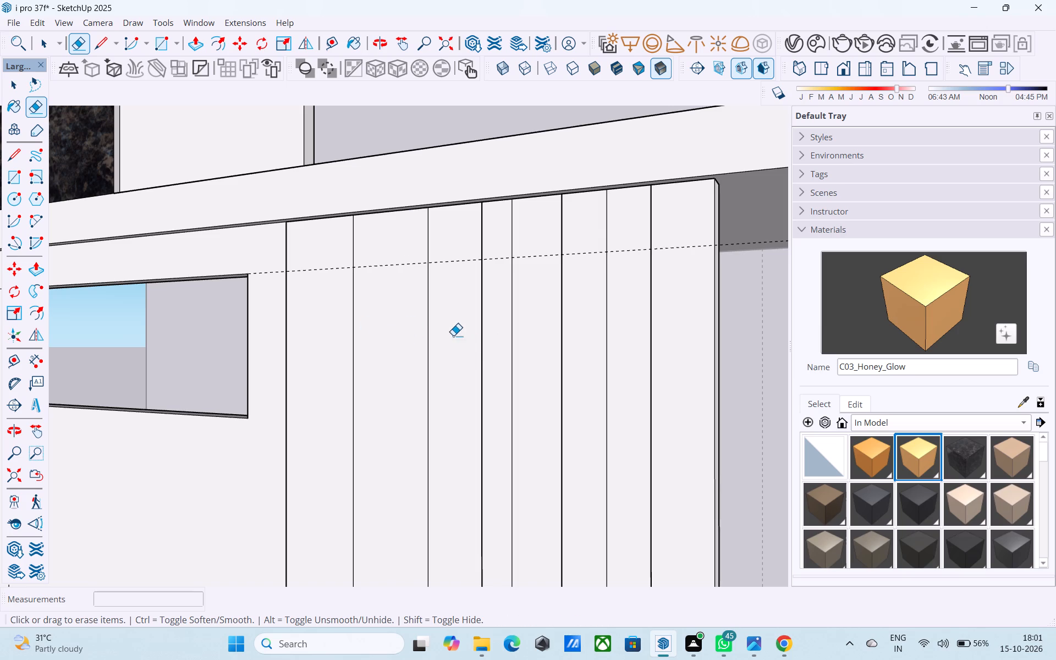
drag(485, 363, 472, 355)
drag(574, 348, 537, 326)
drag(662, 353, 650, 344)
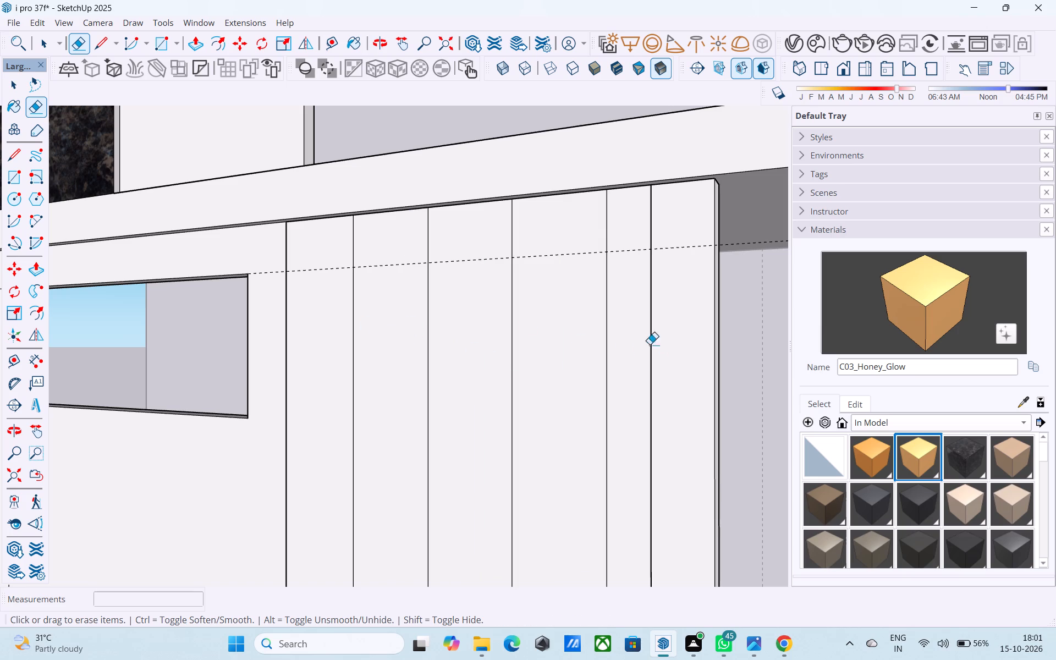
drag(650, 344, 645, 344)
Reopen the panel and copy the division line nearest its free edge 3" toward the window opening.
scroll(573, 387, down, 4)
middle_drag(534, 388, 651, 373)
scroll(647, 370, down, 5)
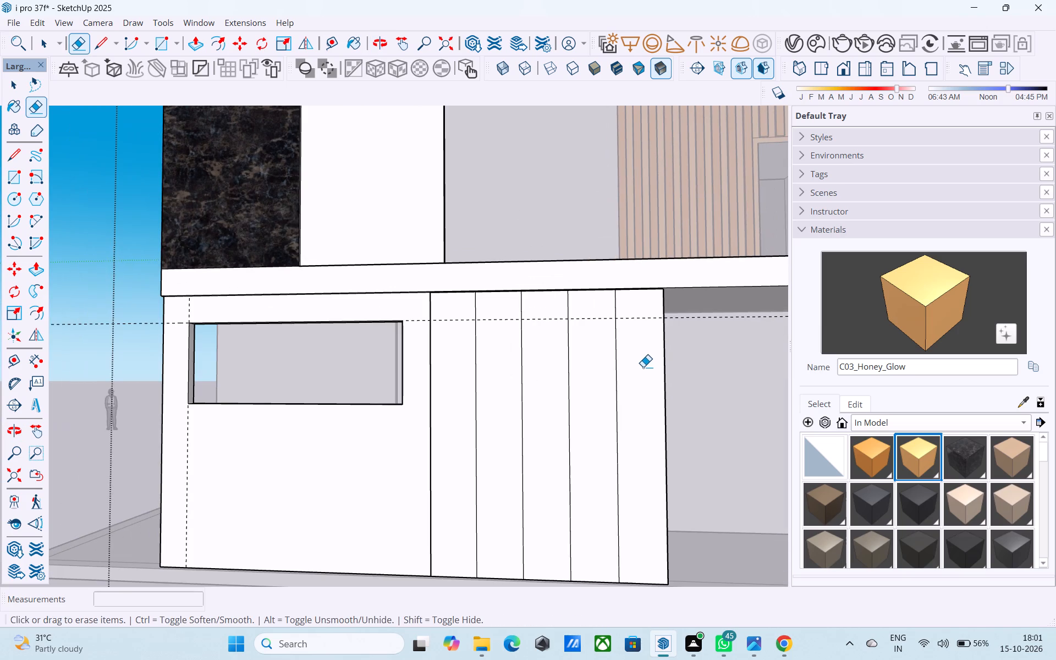
key(space)
double_click(633, 359)
middle_drag(623, 349, 617, 272)
scroll(617, 274, up, 3)
key(l)
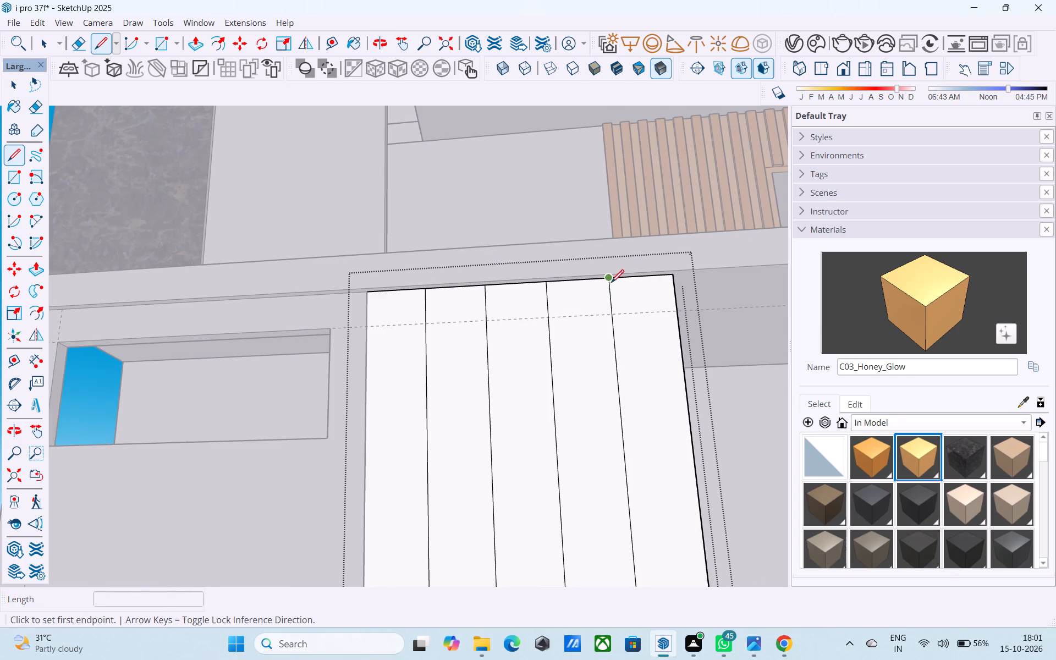
scroll(610, 284, up, 7)
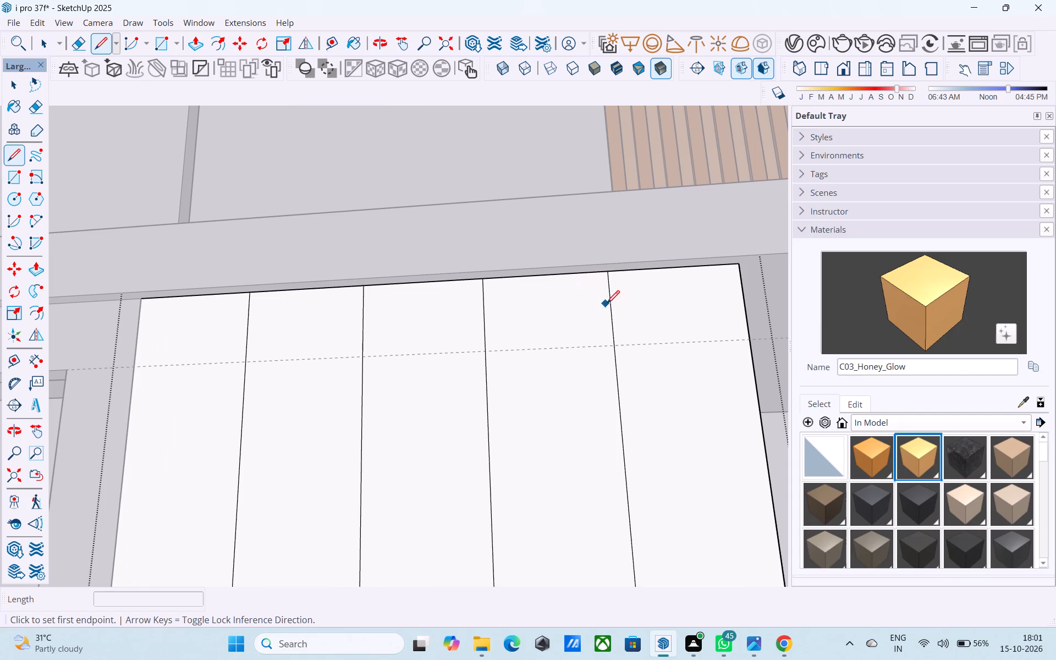
key(space)
click(608, 307)
click(610, 309)
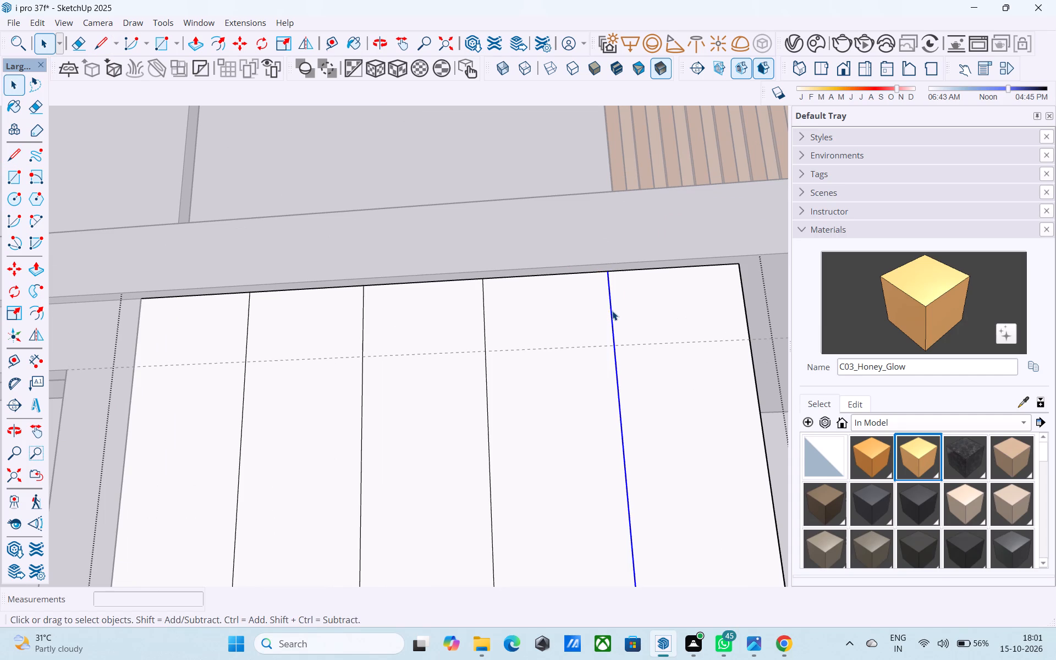
key(m)
click(611, 276)
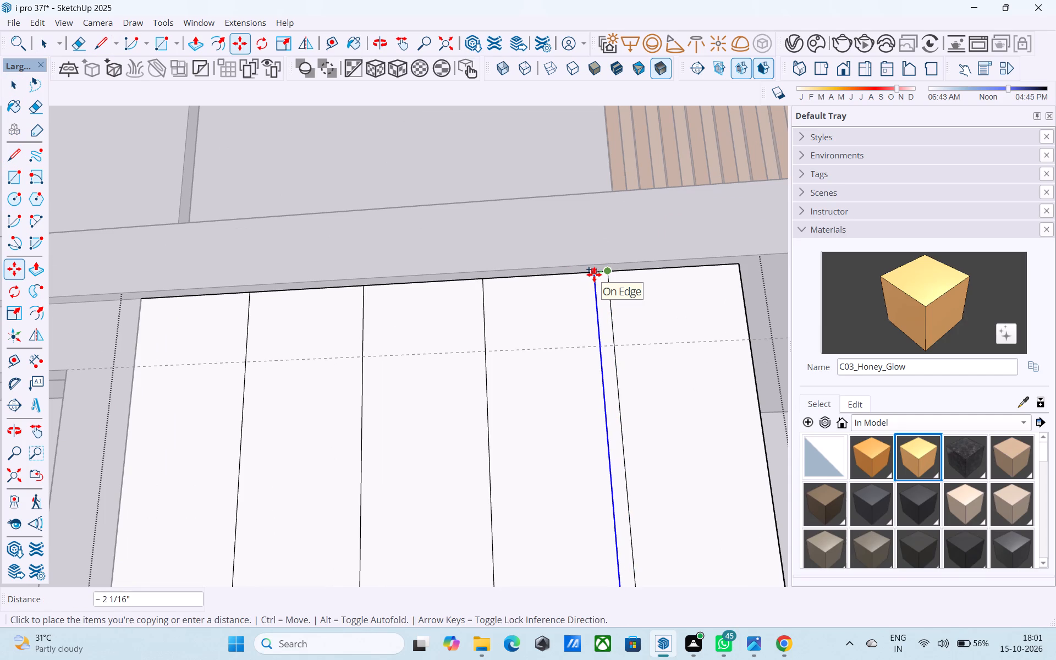
text(3")
key(Return)
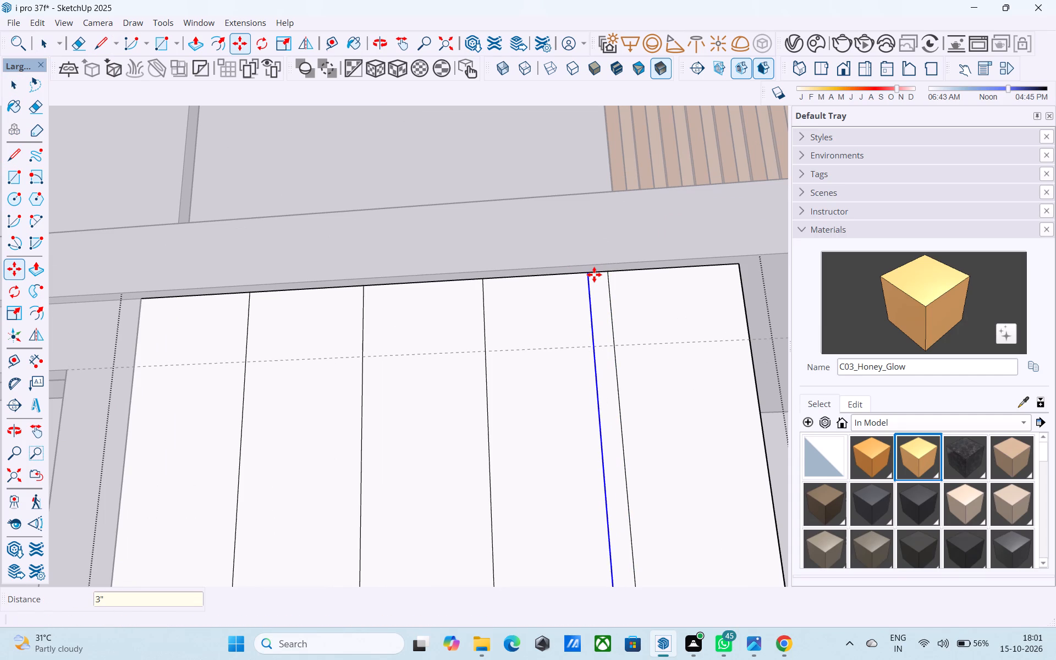
Copy the second division line from the panel's free edge 3" toward the window opening.
key(space)
click(485, 318)
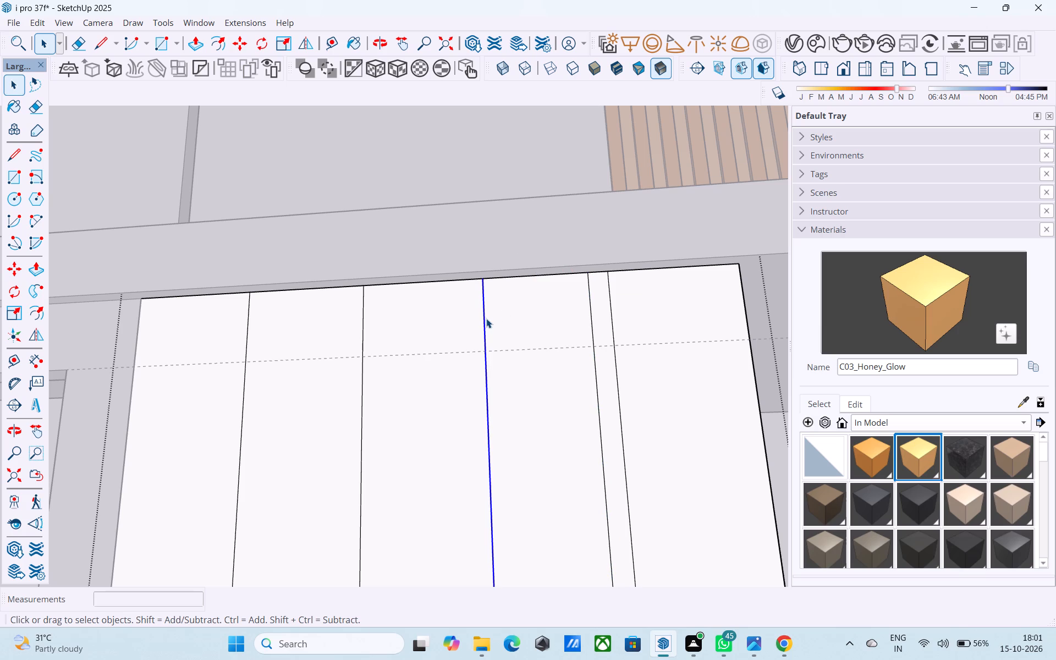
key(m)
scroll(480, 279, up, 2)
click(480, 279)
click(460, 278)
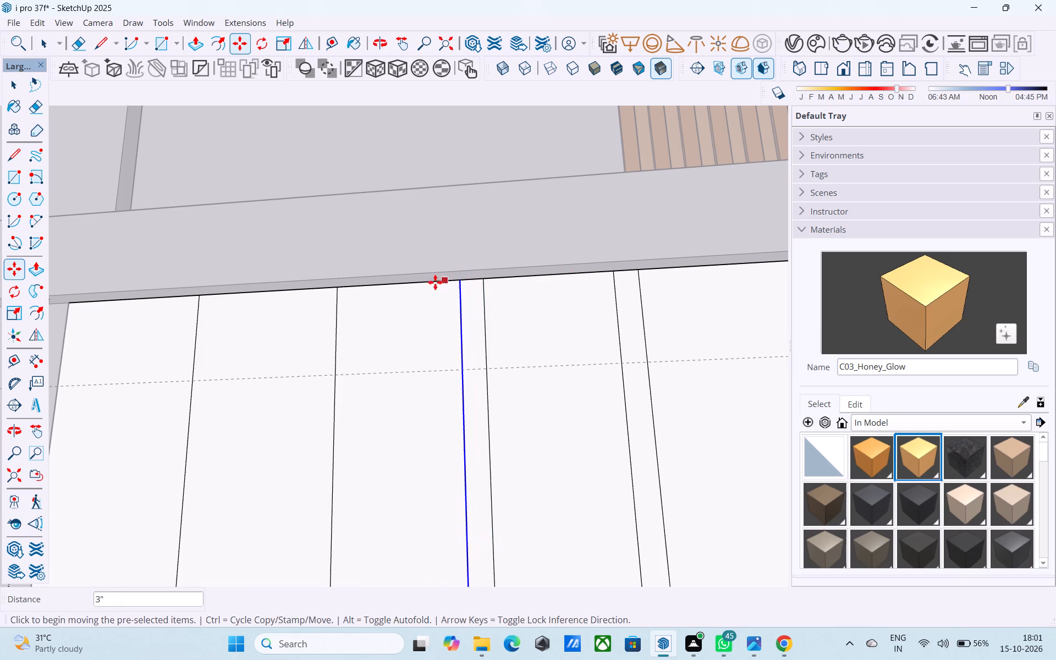
Copy the third division line from the free edge toward the window opening, forming a narrow strip like the previous ones.
key(space)
key(space)
click(335, 315)
click(335, 315)
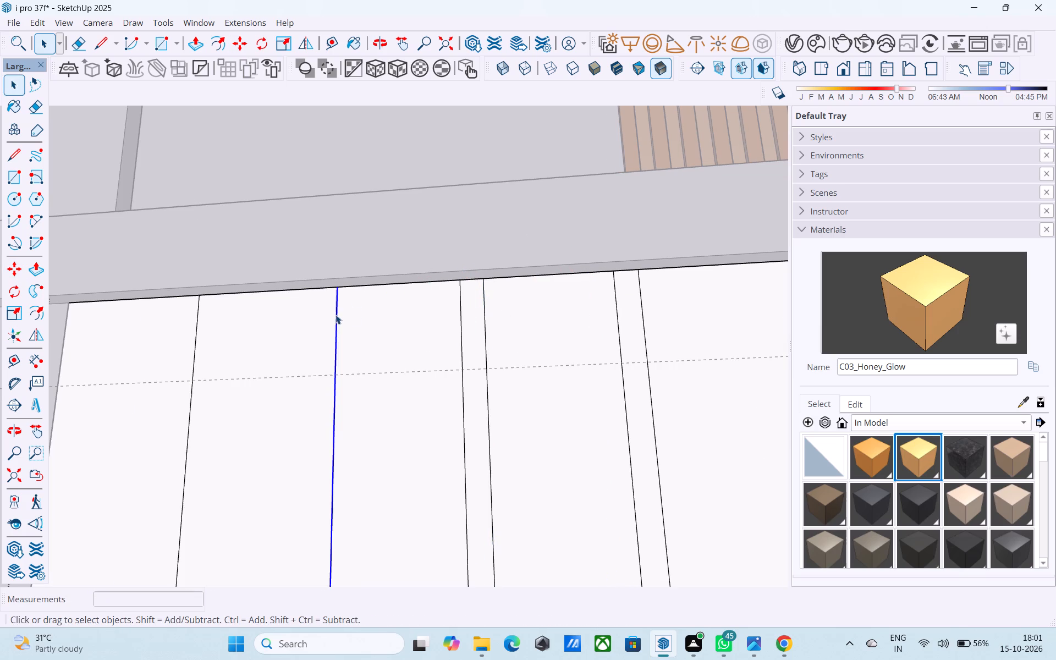
key(m)
click(337, 291)
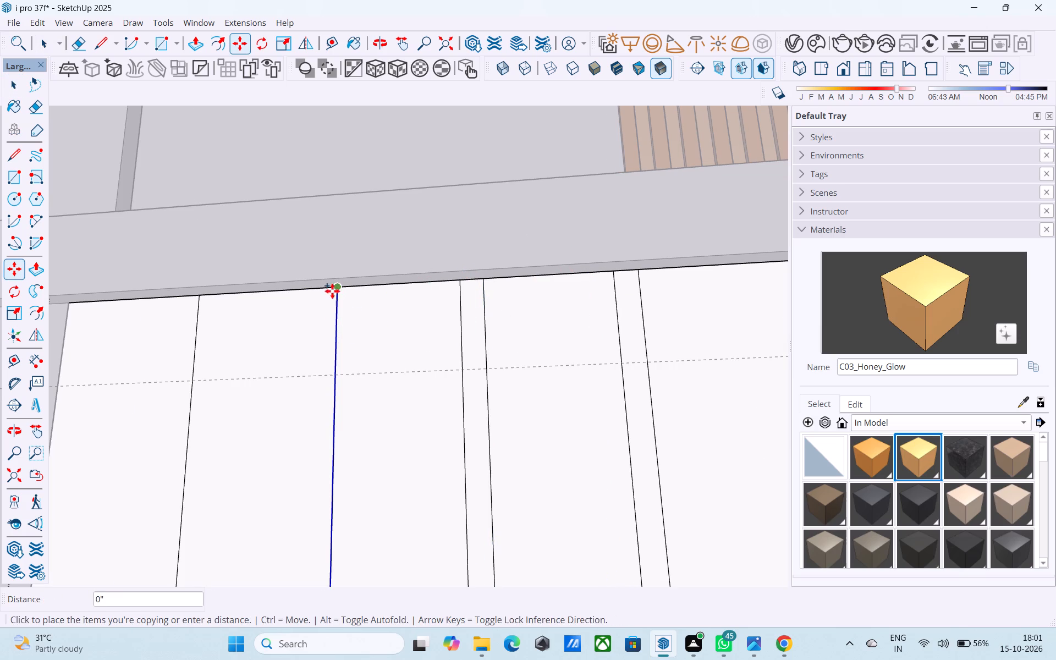
click(317, 291)
Copy the division line nearest the window opening a short distance toward the window, forming the fourth narrow strip.
key(space)
click(190, 358)
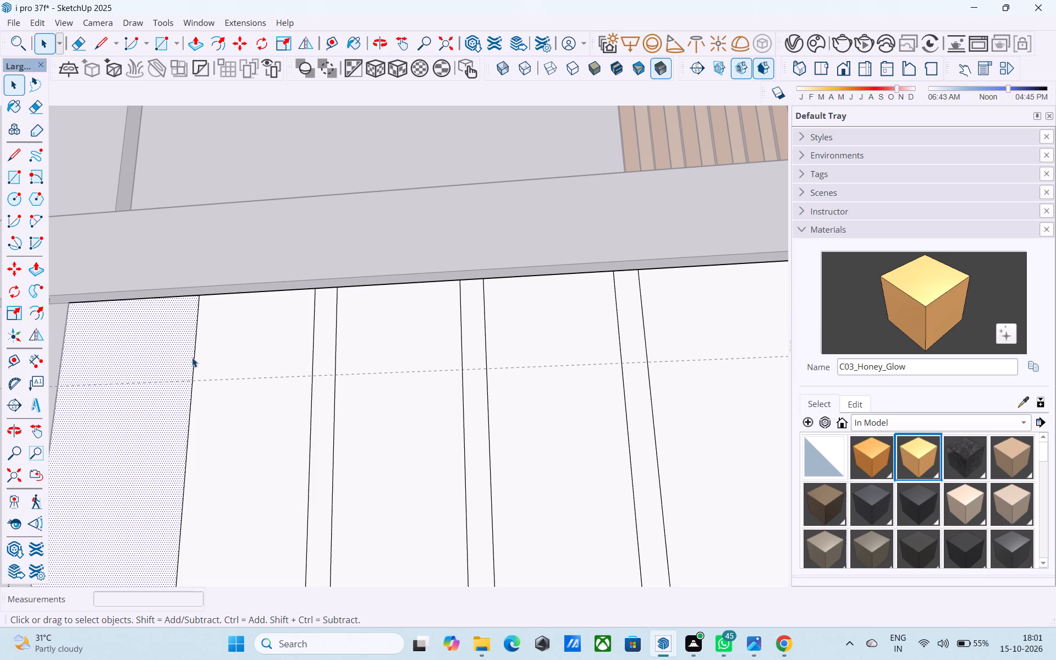
click(193, 358)
click(195, 358)
key(m)
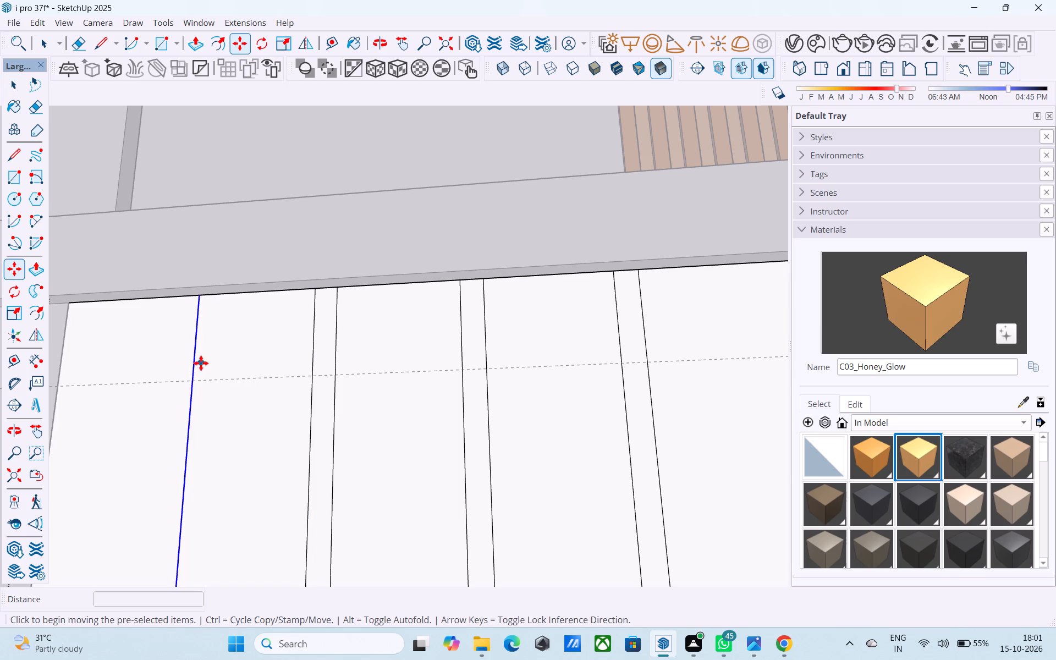
click(201, 294)
click(179, 295)
key(space)
Pull the wide strip at the panel's free edge out 2".
scroll(258, 366, down, 2)
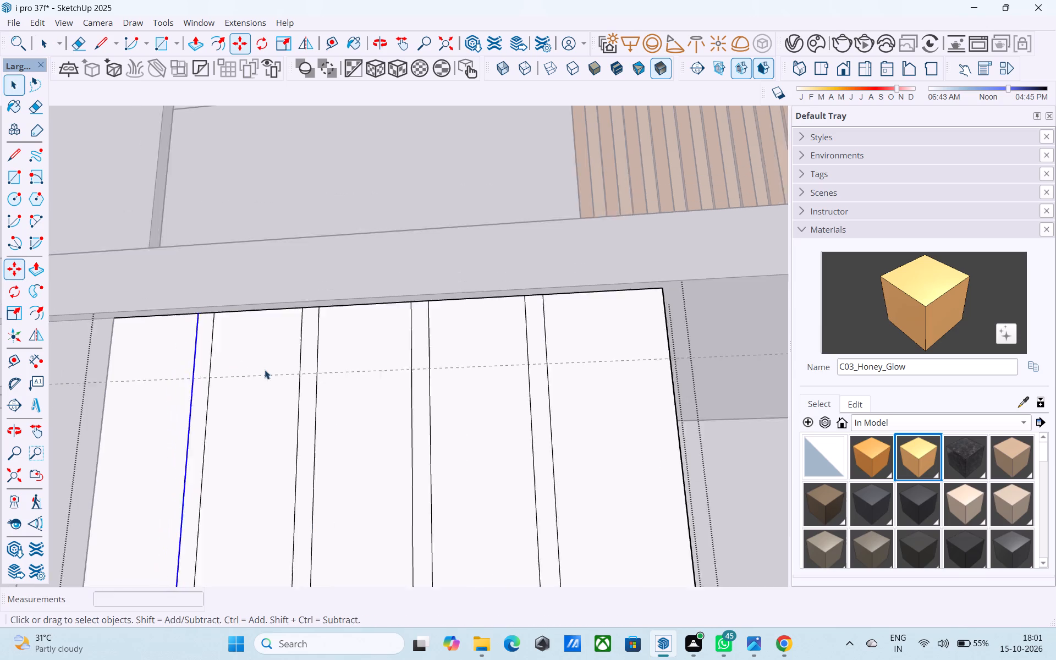
scroll(265, 370, down, 8)
scroll(304, 393, down, 3)
middle_drag(304, 393, 308, 394)
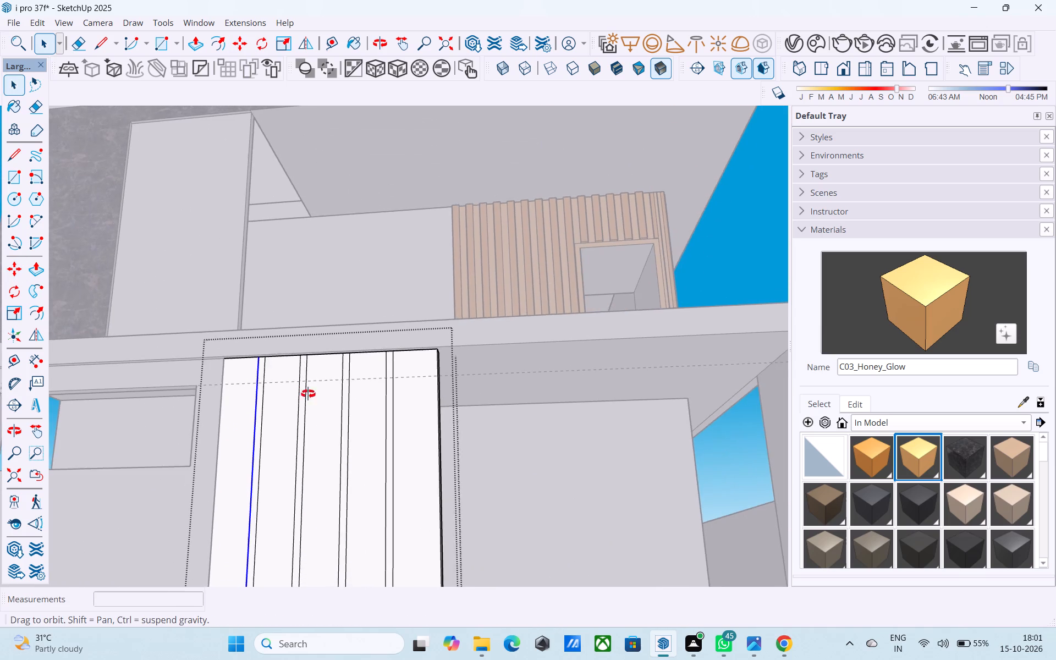
middle_drag(308, 394, 350, 432)
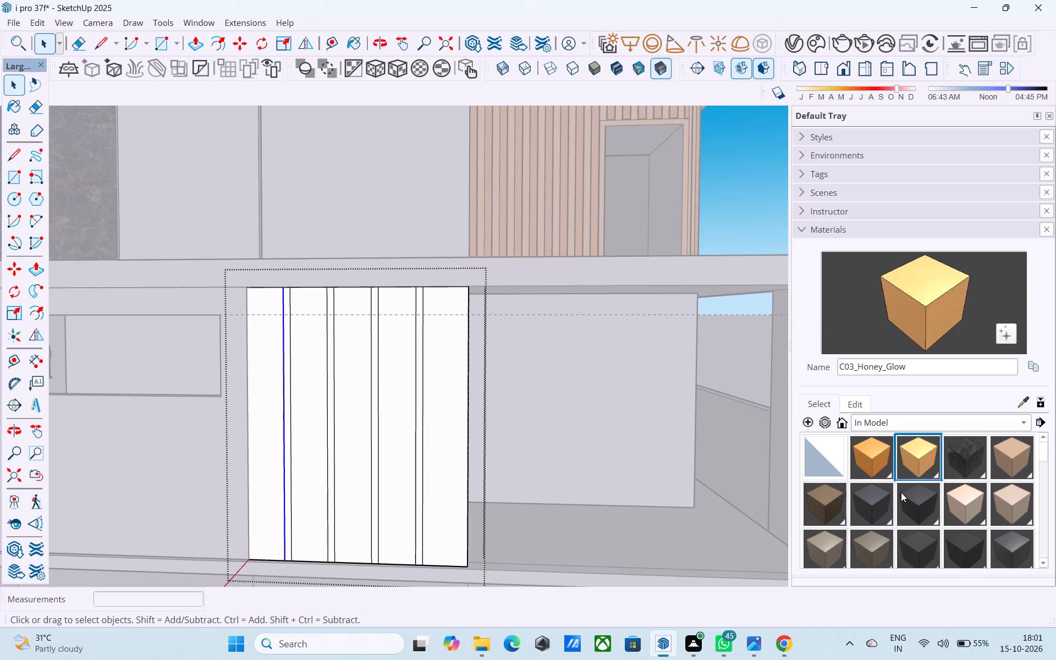
click(977, 458)
key(space)
click(359, 367)
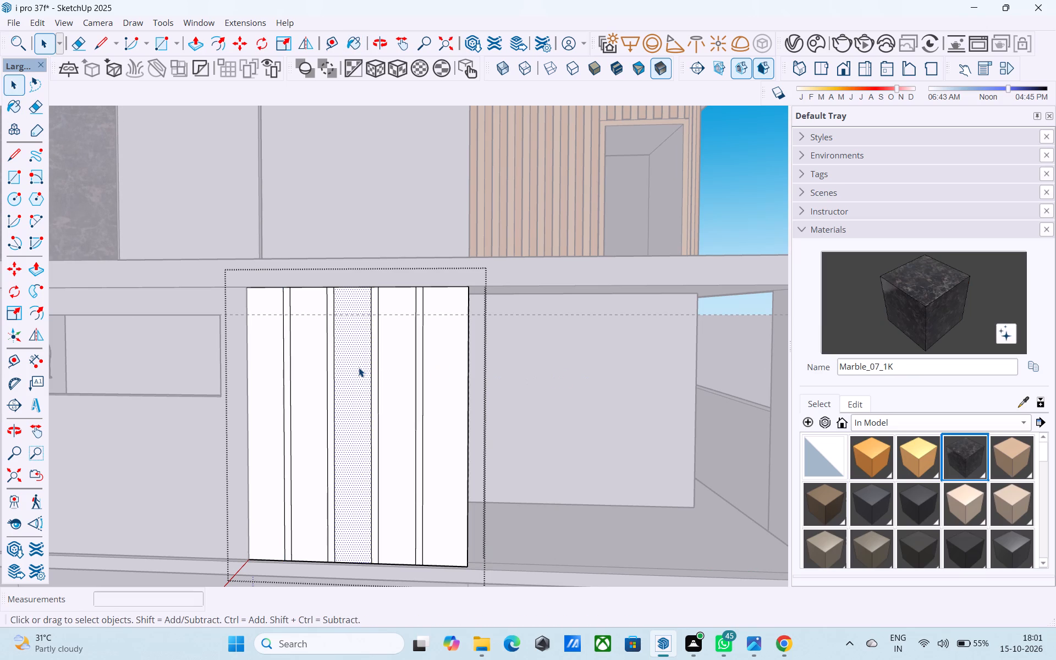
click(447, 380)
key(p)
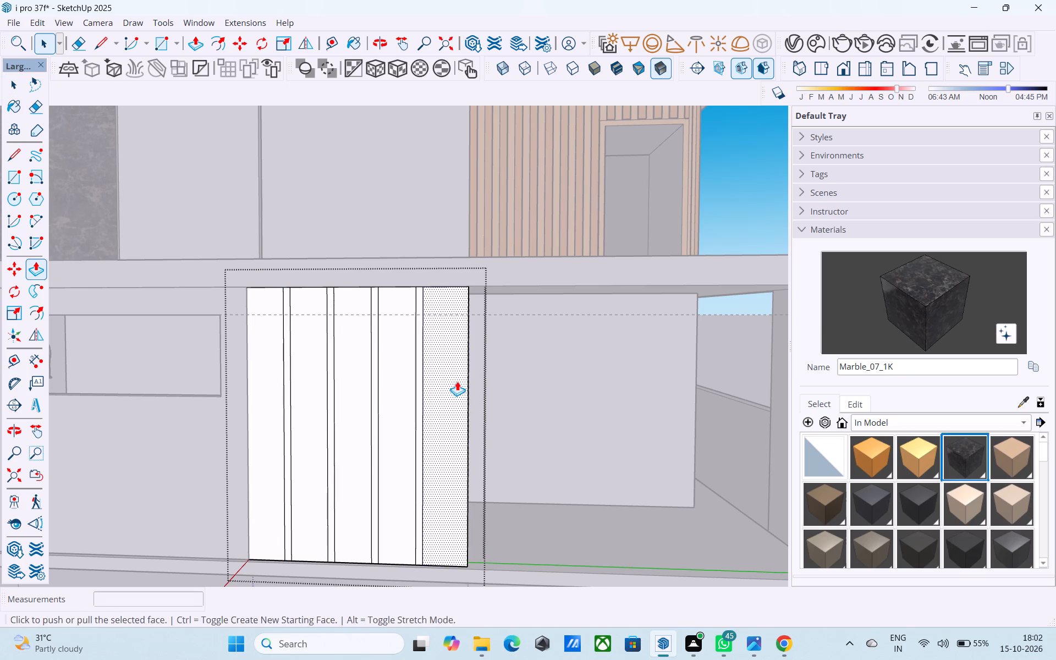
click(457, 381)
text(2")
key(Return)
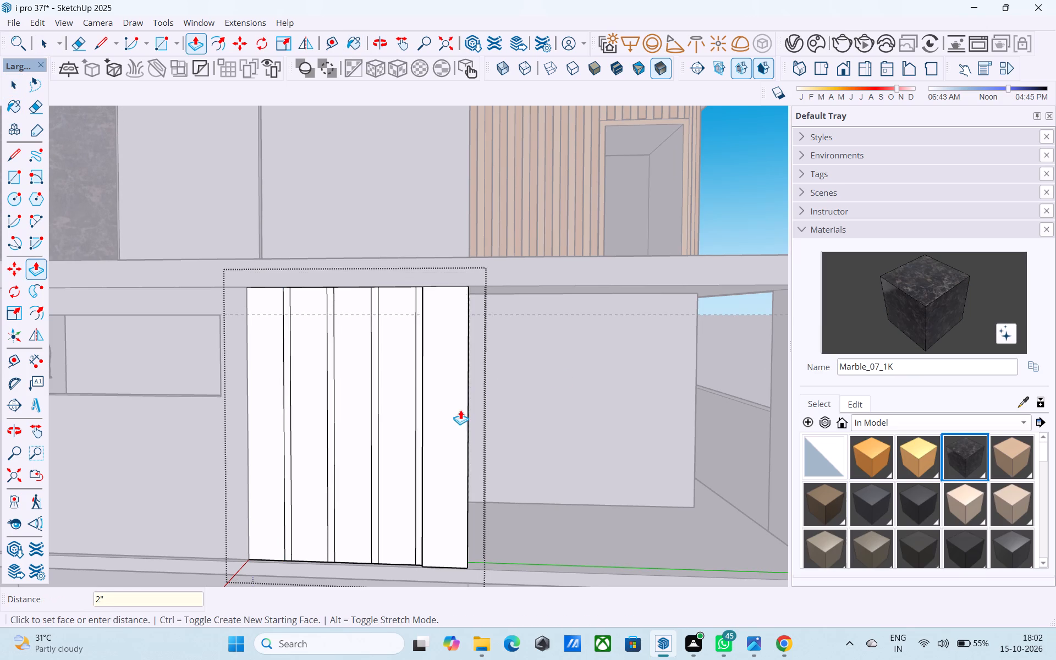
Pull the panel's other four wide strips out to the same 2" depth.
double_click(404, 351)
click(327, 344)
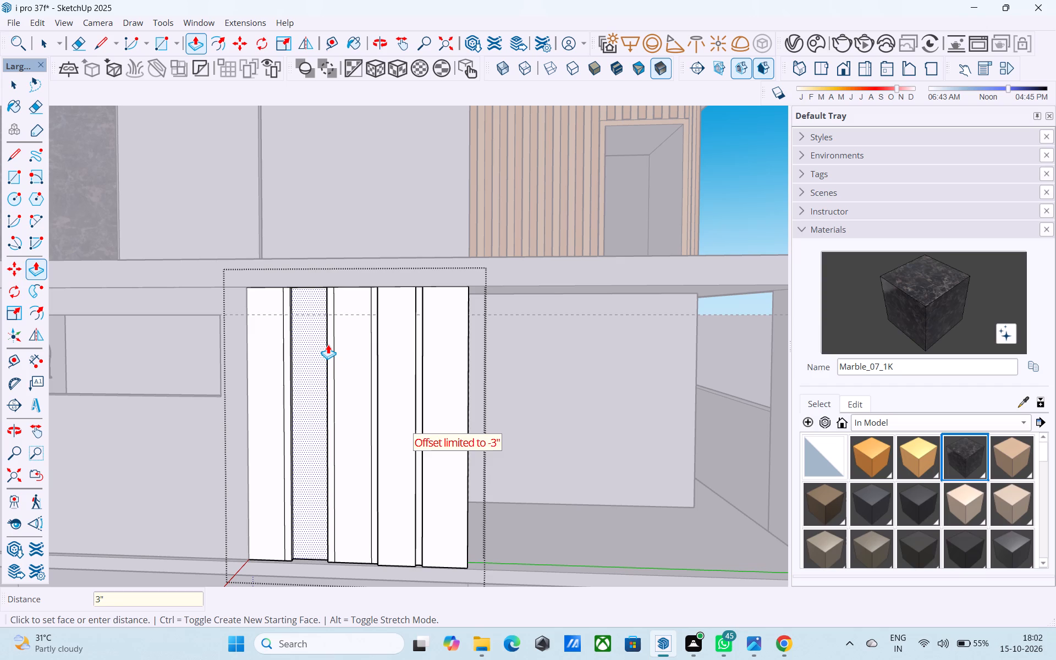
click(389, 362)
double_click(364, 356)
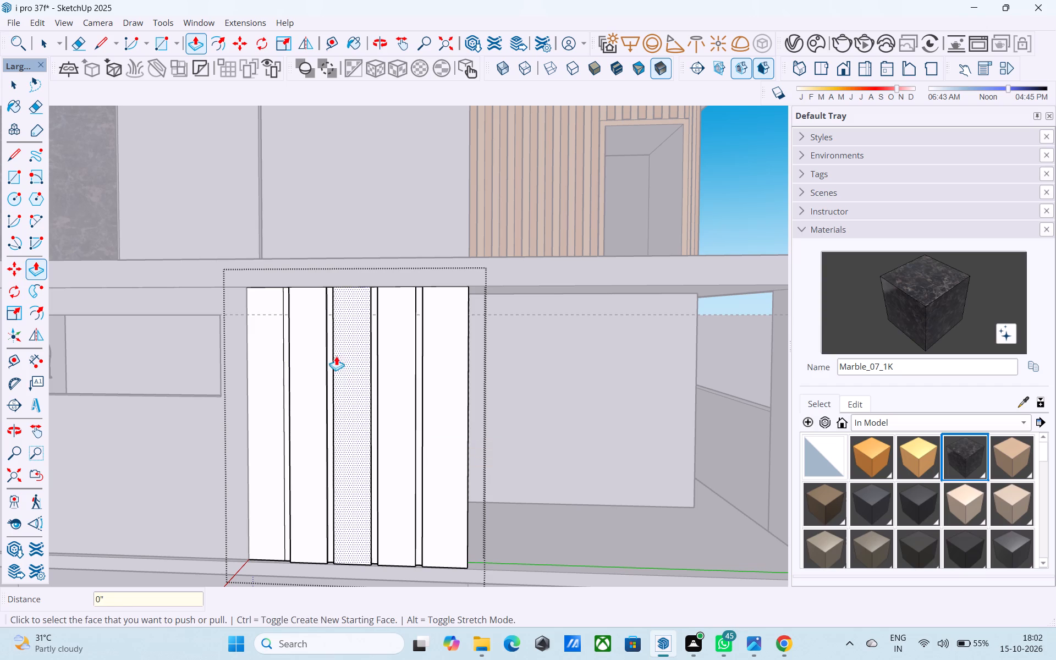
double_click(280, 345)
Pull the four narrow strips between the ground-floor panel's wide bands out 1".
middle_drag(344, 372, 322, 364)
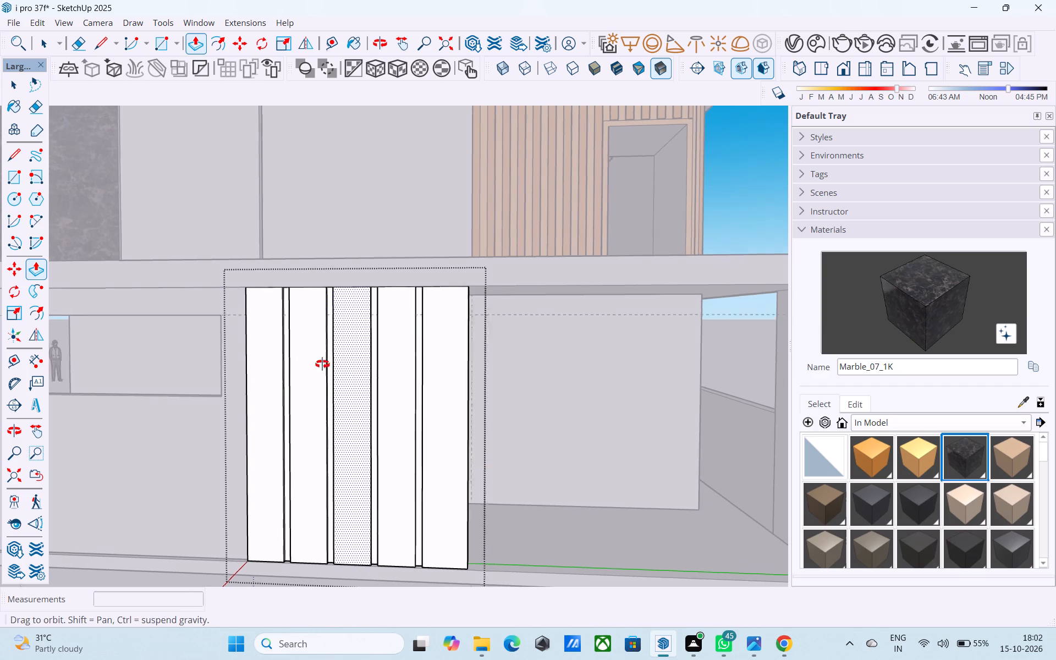
middle_drag(322, 364, 269, 358)
middle_drag(345, 364, 473, 364)
scroll(415, 350, up, 6)
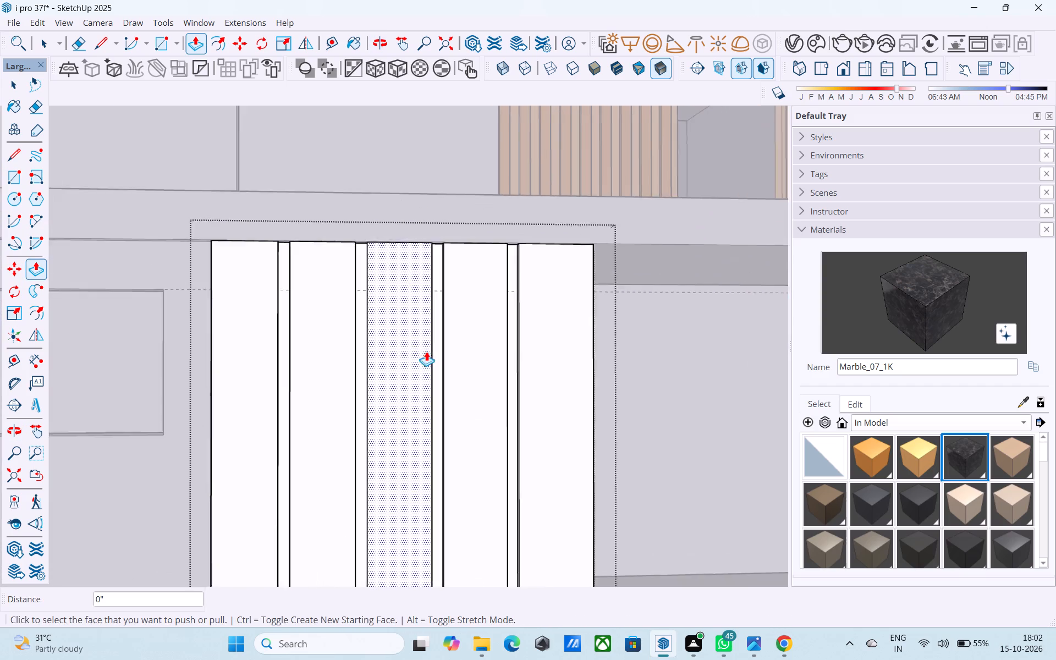
scroll(426, 351, up, 4)
click(444, 342)
text(1")
key(Return)
middle_drag(557, 354, 369, 430)
scroll(513, 390, up, 2)
double_click(588, 350)
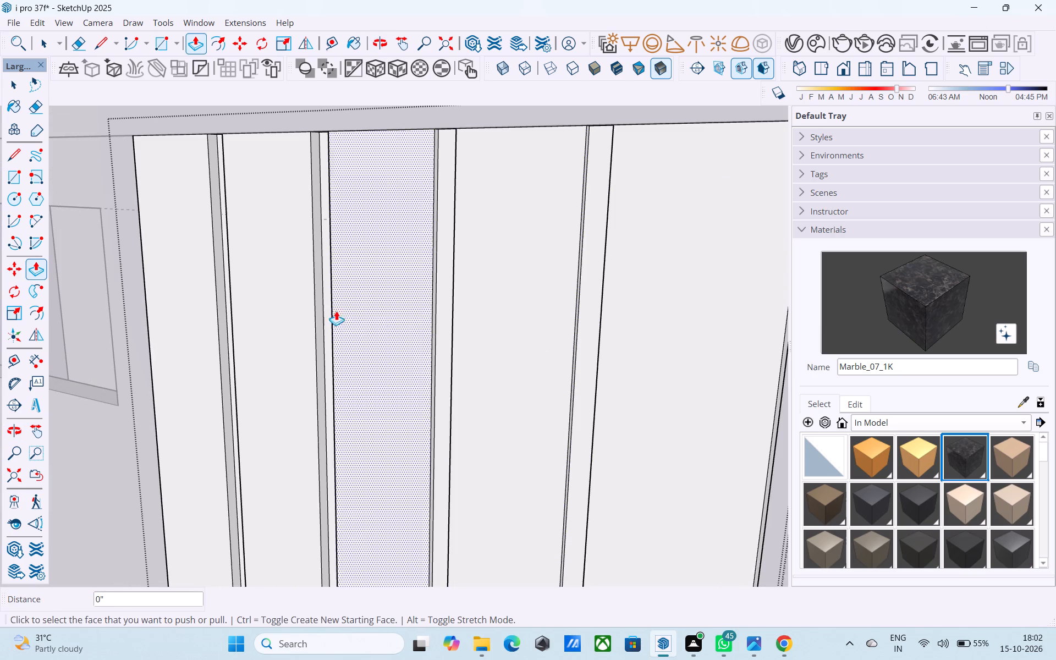
middle_drag(326, 303, 376, 307)
scroll(325, 311, up, 3)
double_click(334, 311)
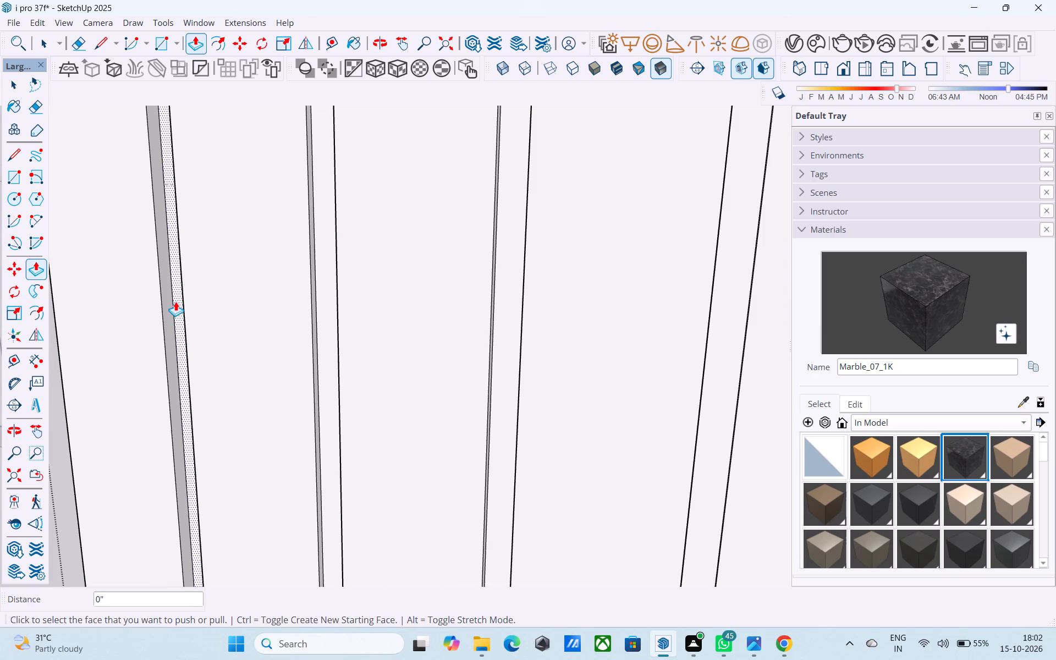
double_click(175, 301)
Paint the front faces of the ground-floor panel's five wide bands with the Marble_07_1K material.
scroll(192, 313, down, 2)
scroll(201, 320, up, 1)
scroll(208, 324, down, 2)
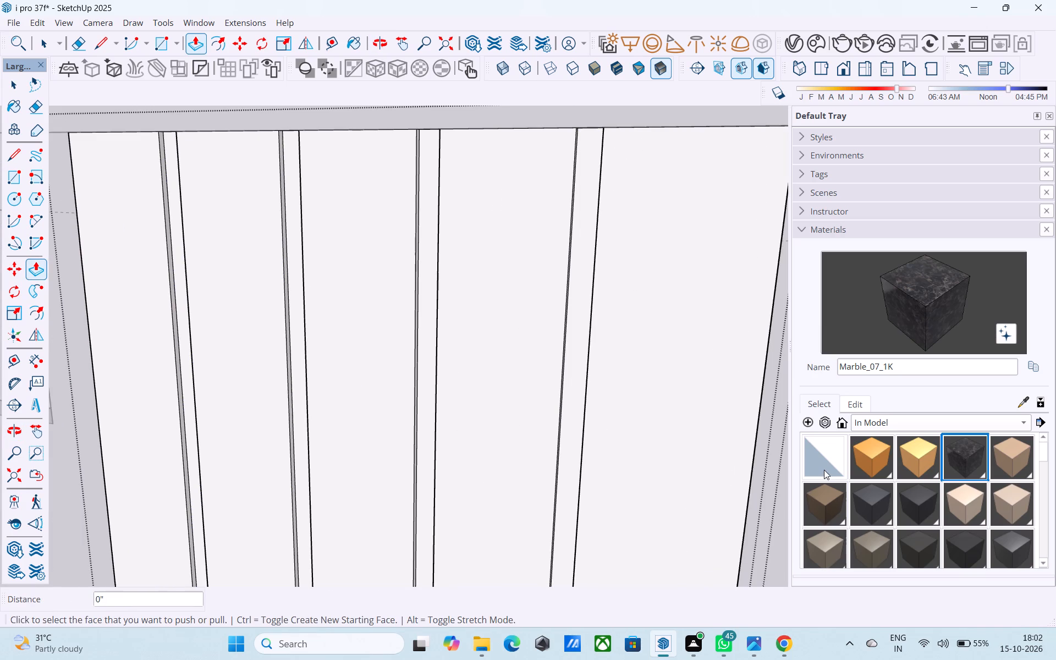
scroll(824, 470, down, 3)
click(914, 331)
drag(717, 356, 710, 354)
click(540, 324)
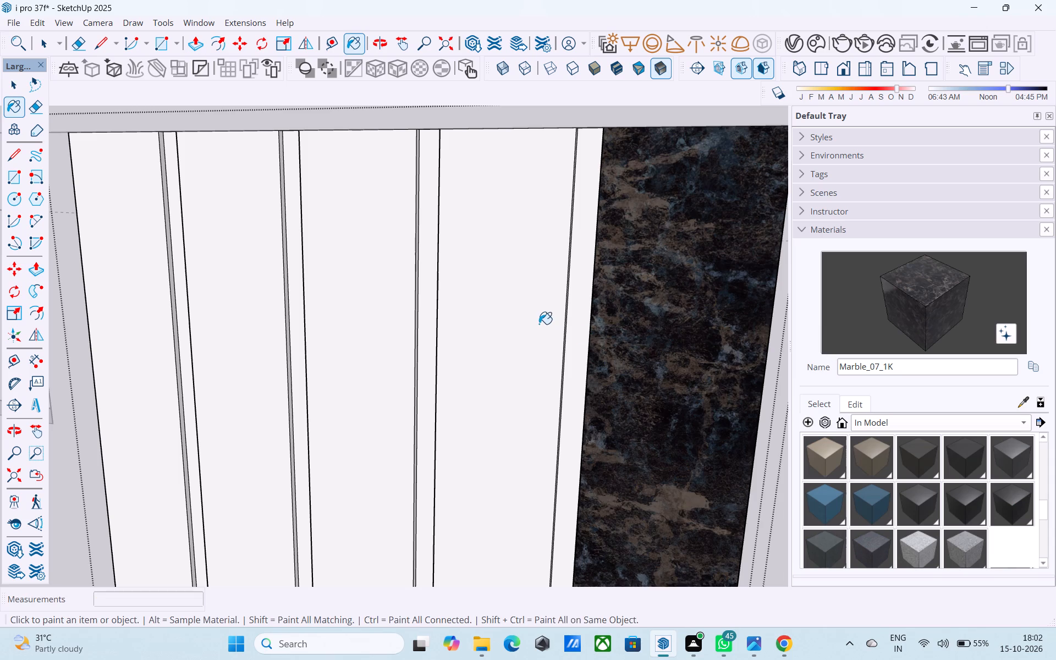
click(384, 221)
click(269, 213)
click(156, 206)
scroll(296, 267, down, 2)
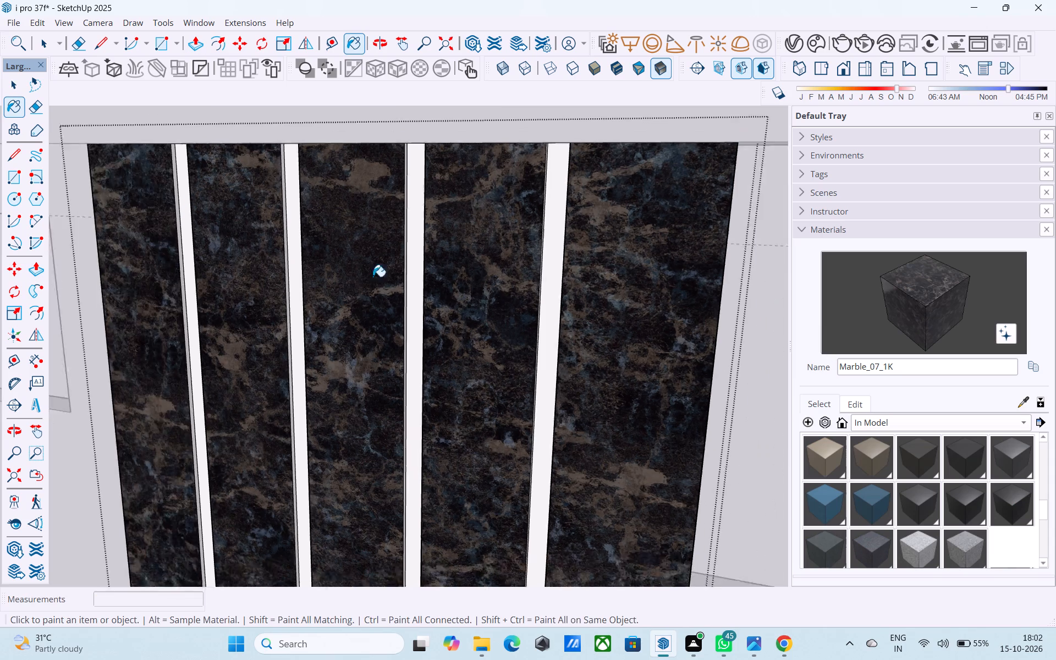
scroll(373, 277, down, 13)
middle_drag(492, 351, 470, 338)
key(space)
click(191, 280)
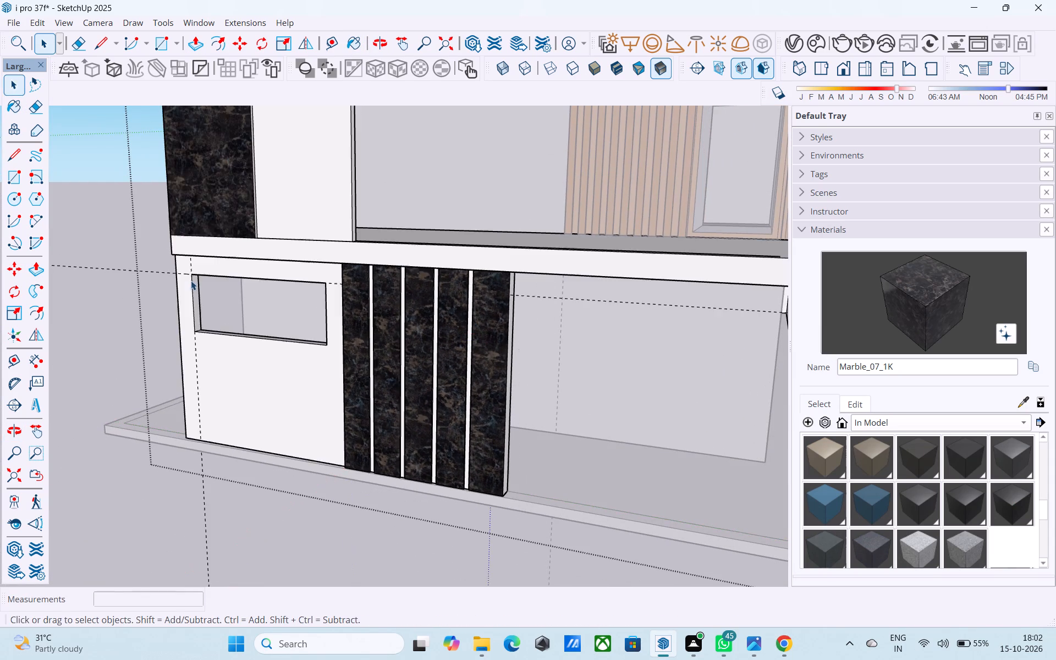
Separate the ground-floor corner wall's outer face from the slab edge with a 6' line and paint it with Marble_07_1K.
scroll(206, 307, down, 11)
middle_drag(375, 364, 441, 347)
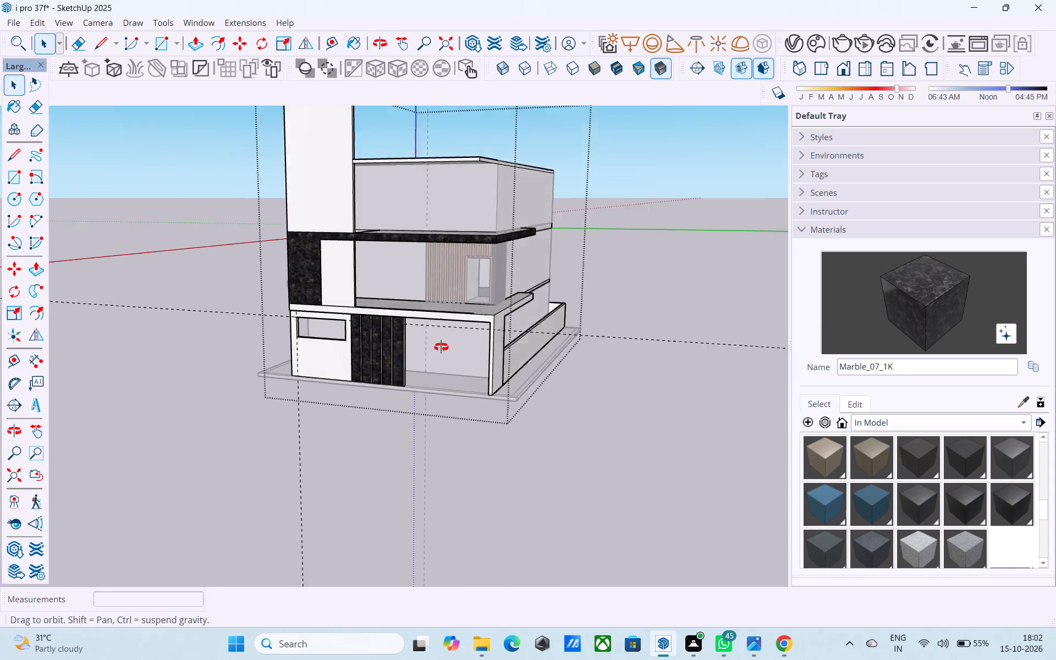
middle_drag(441, 347, 152, 343)
scroll(237, 286, up, 1)
middle_drag(237, 286, 259, 302)
scroll(258, 302, down, 1)
scroll(274, 317, up, 3)
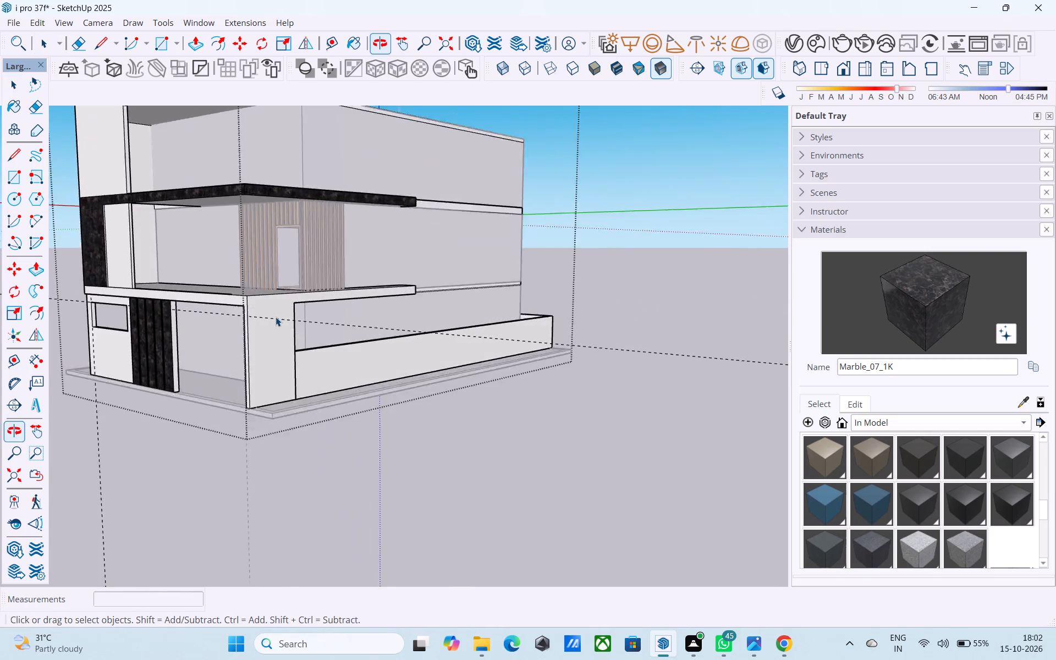
scroll(276, 317, up, 4)
click(278, 317)
scroll(278, 317, up, 4)
key(l)
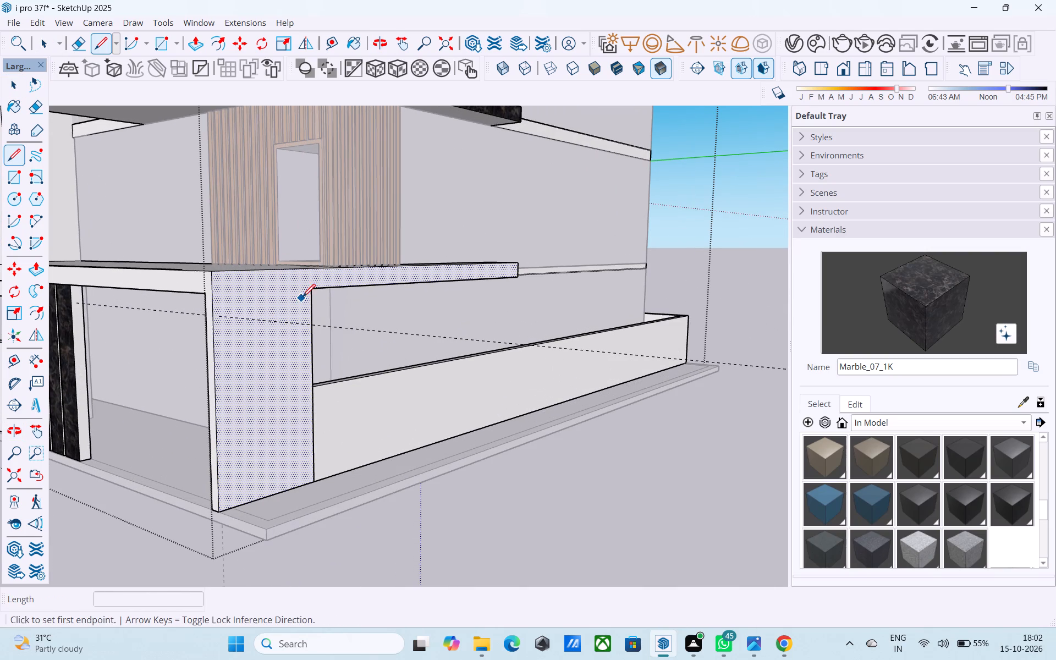
click(309, 293)
click(208, 300)
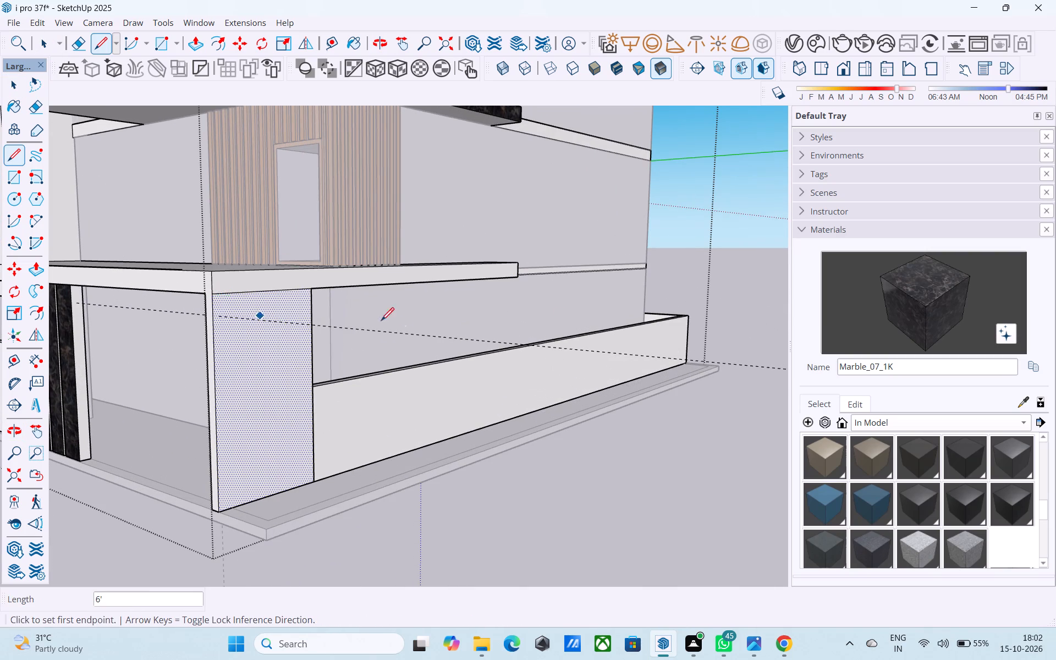
click(942, 296)
click(240, 385)
Separate the corner wall's narrow front end from the slab edge with a 6" line and paint it with Marble_07_1K.
middle_drag(232, 382, 317, 381)
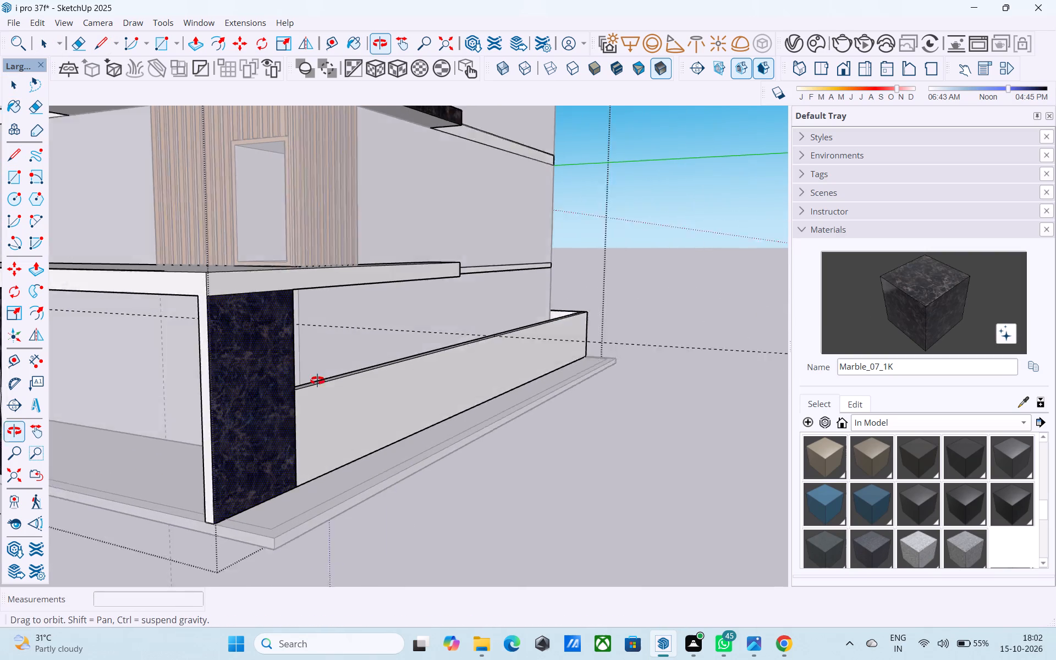
middle_drag(317, 381, 339, 380)
middle_drag(296, 381, 436, 379)
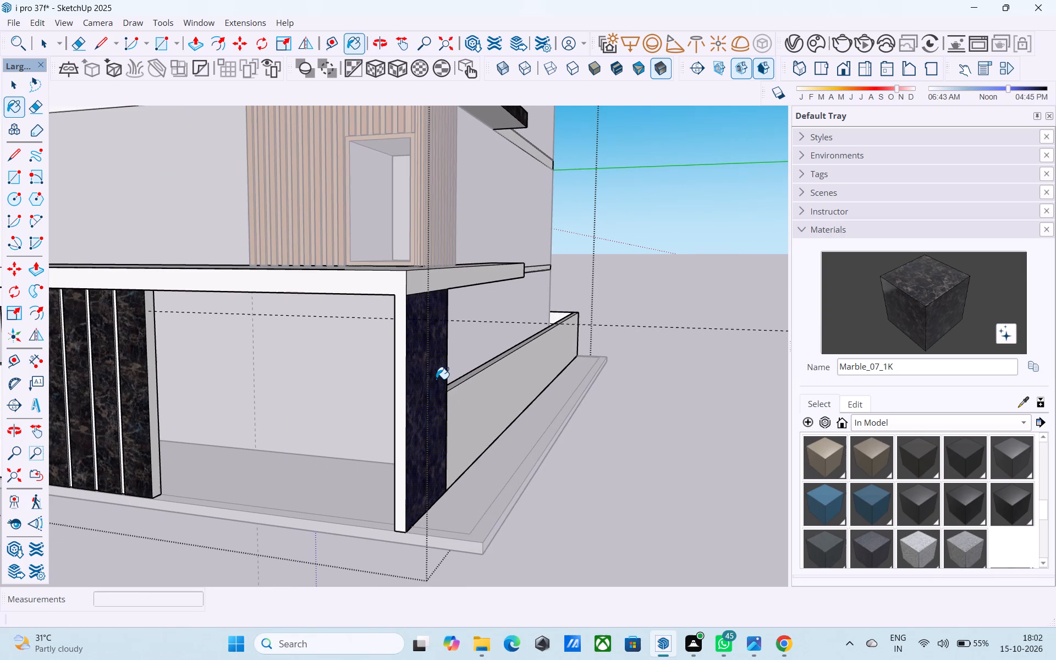
key(l)
click(389, 298)
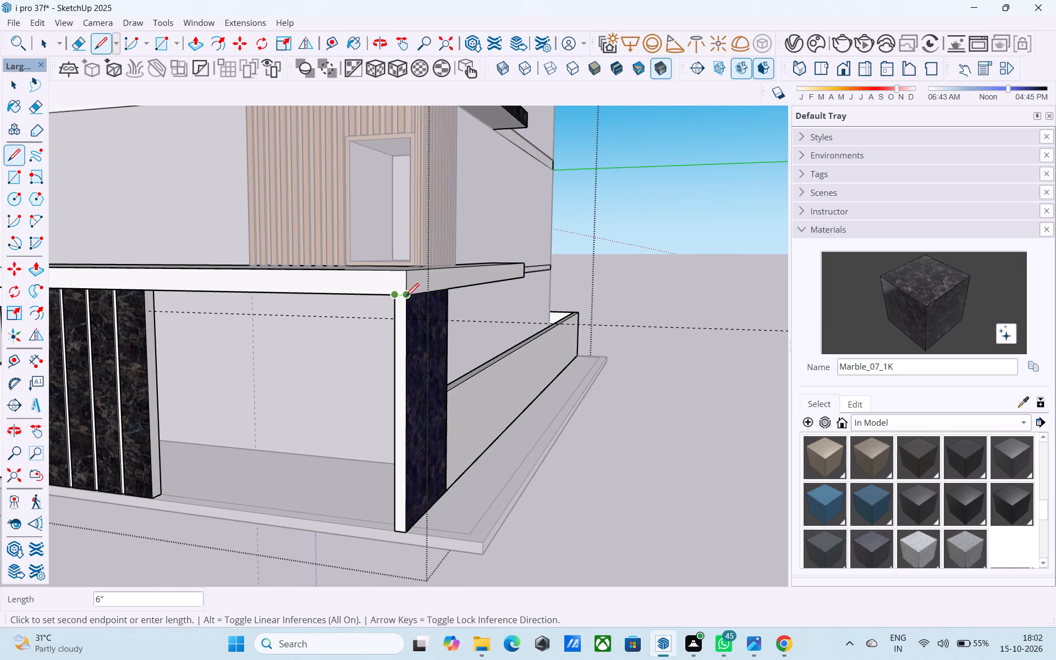
click(405, 298)
click(904, 284)
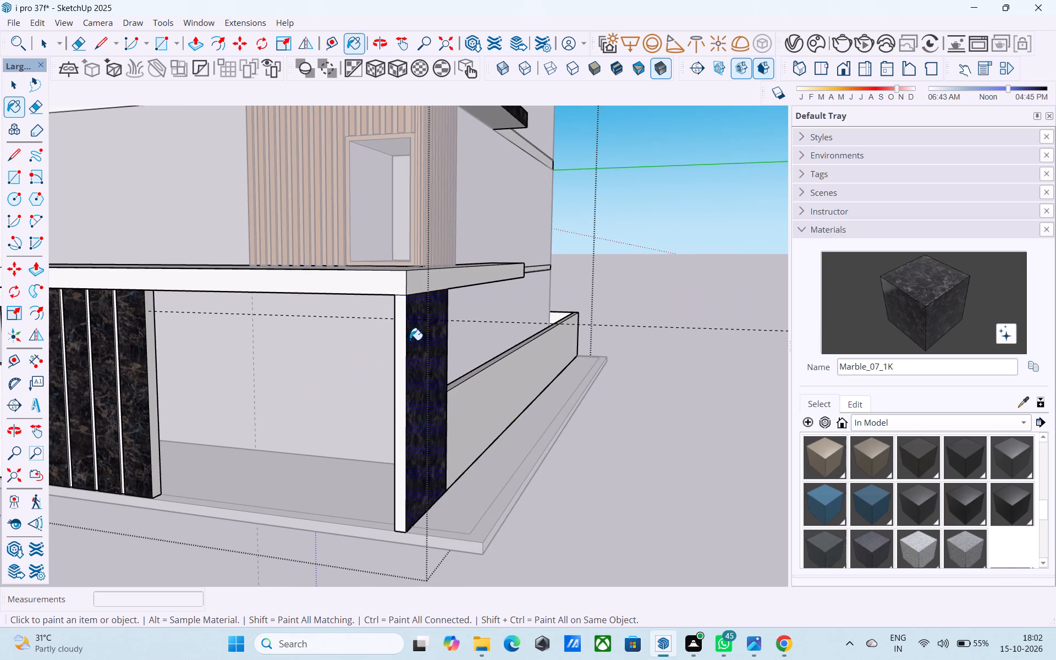
click(403, 340)
Paint the corner wall's inner face and its exposed rear edge above the low side wall with Marble_07_1K.
middle_drag(377, 362, 754, 311)
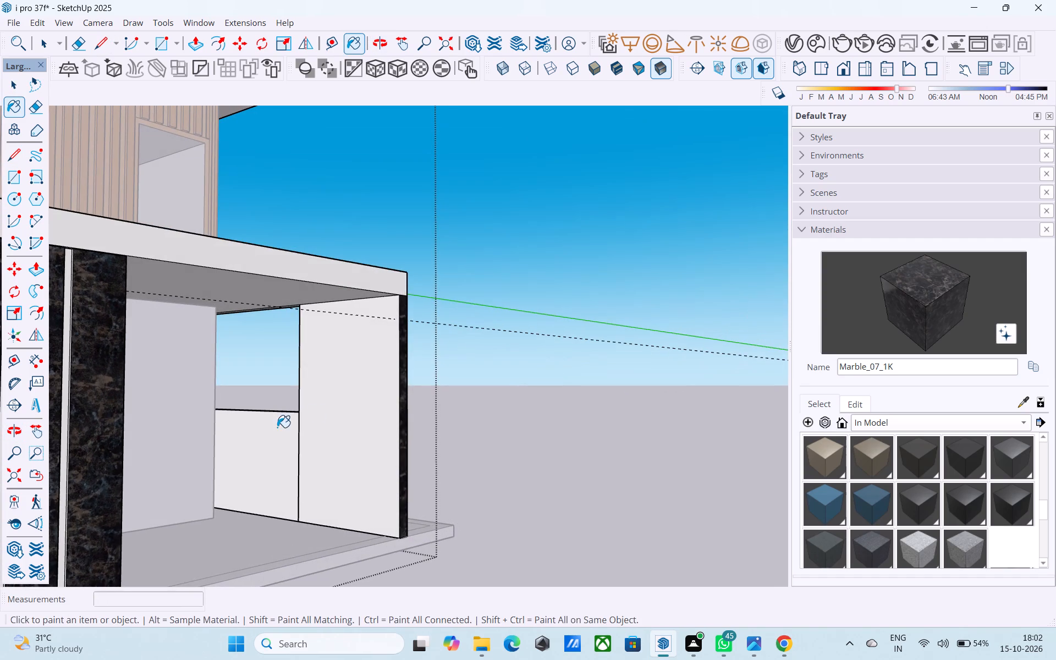
click(366, 420)
scroll(367, 422, down, 2)
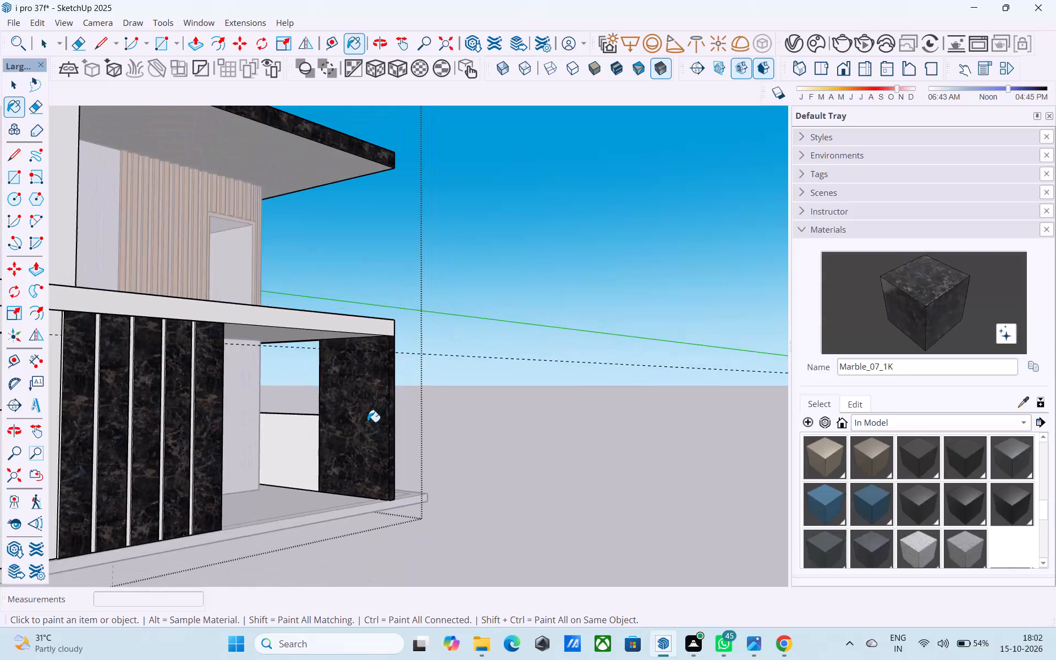
scroll(367, 422, down, 4)
middle_drag(380, 442, 0, 465)
shift+middle_drag(160, 429, 0, 456)
scroll(227, 392, up, 18)
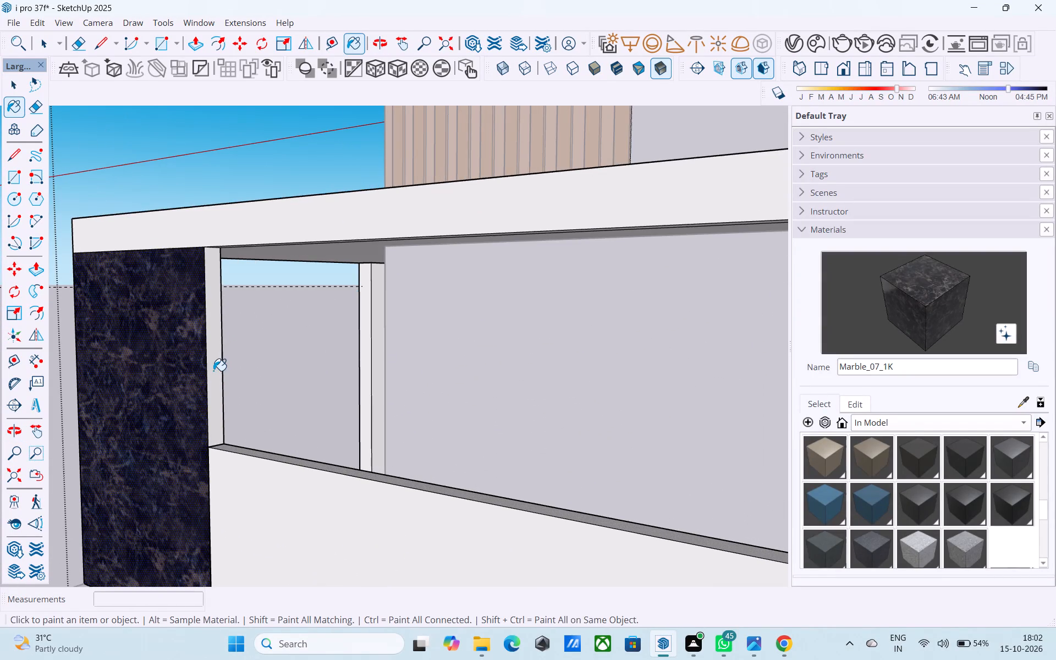
click(213, 371)
Save the model and leave the house group's editing mode.
scroll(210, 371, down, 9)
middle_drag(160, 438, 683, 431)
scroll(685, 424, down, 4)
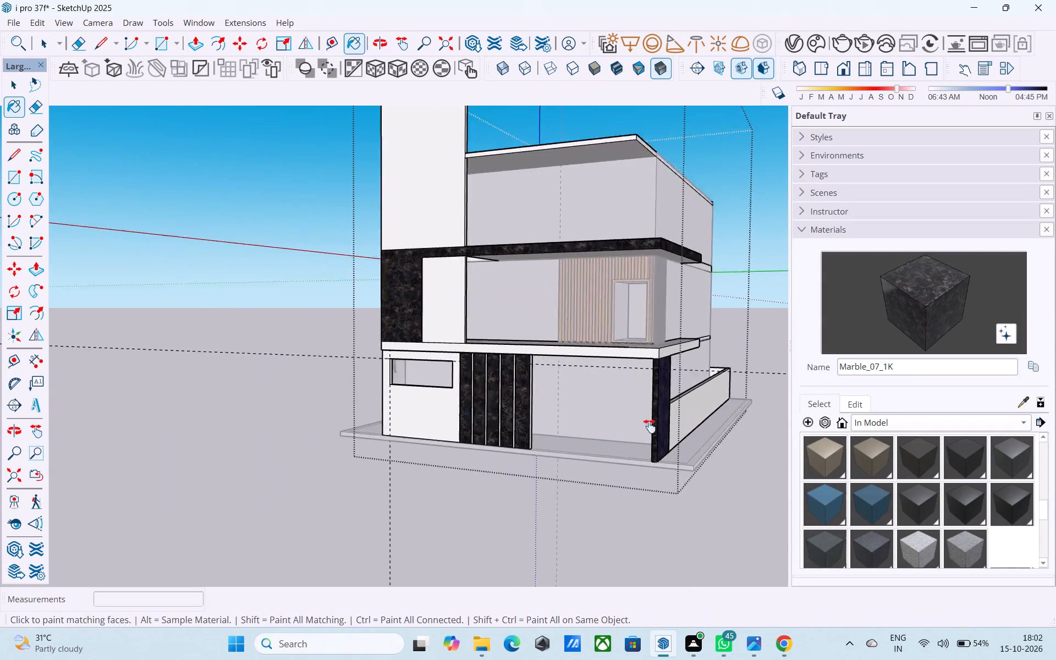
shift+middle_drag(669, 424, 534, 472)
scroll(536, 472, down, 4)
key(space)
click(549, 470)
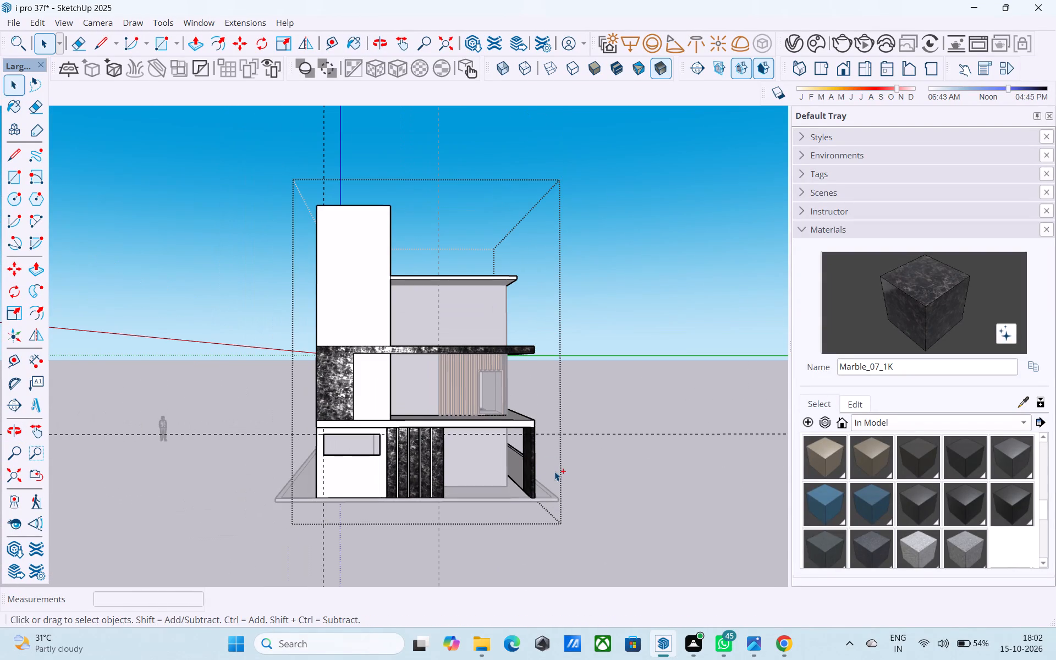
key(ctrl+s)
click(610, 461)
Examine the house's front facade, tall tower wall and roof from several angles.
middle_drag(541, 447, 424, 434)
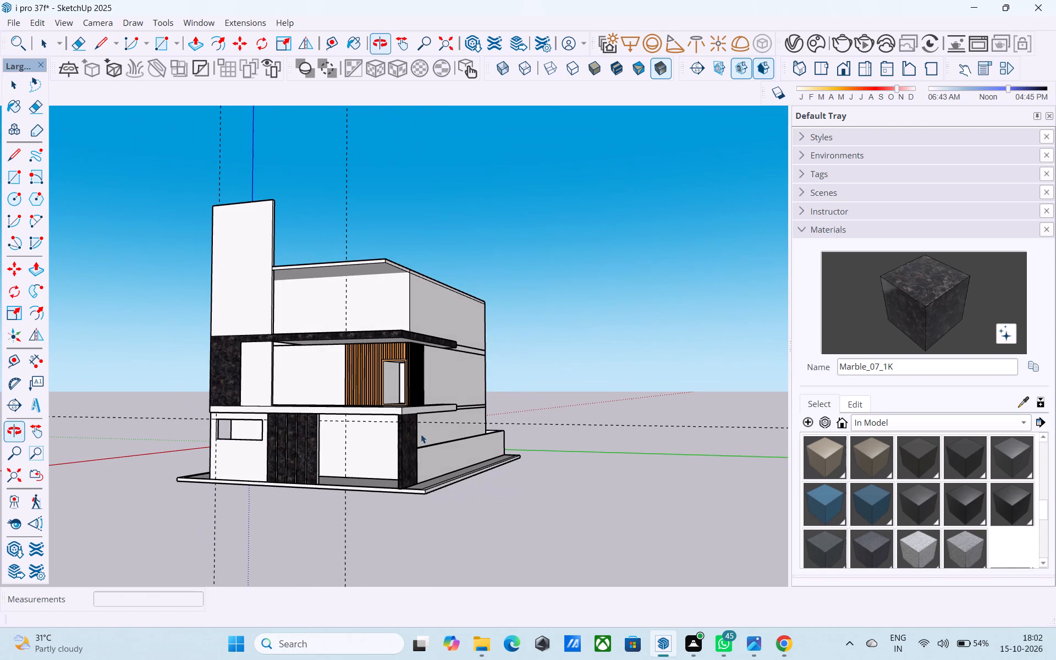
shift+middle_drag(309, 447, 390, 457)
scroll(376, 449, up, 1)
shift+middle_drag(342, 427, 386, 469)
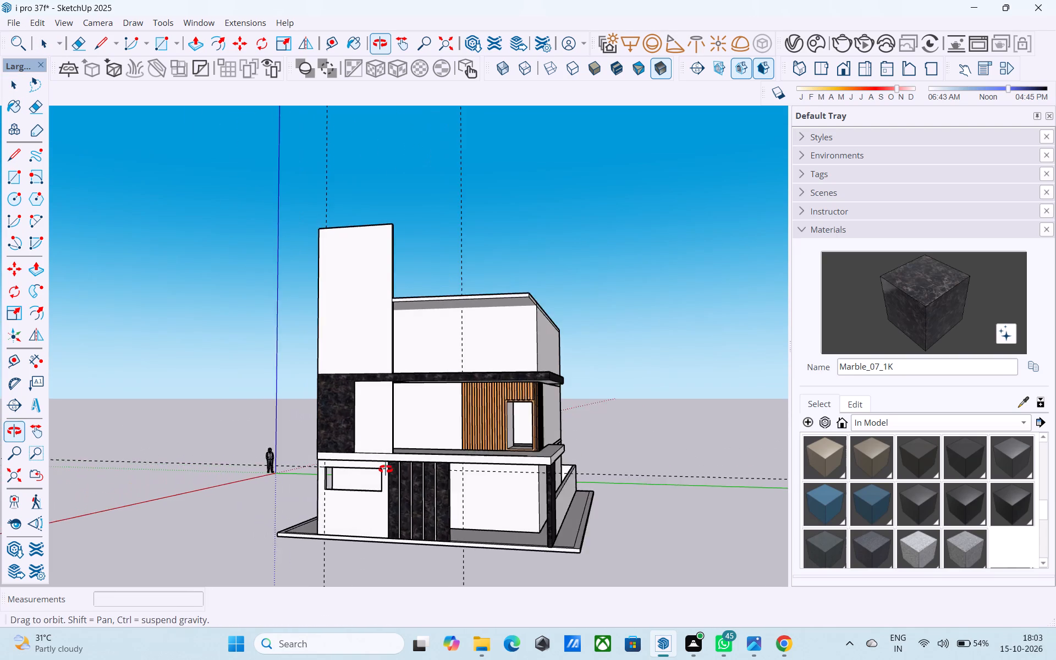
shift+middle_drag(386, 469, 480, 469)
middle_drag(480, 469, 482, 480)
scroll(483, 403, up, 4)
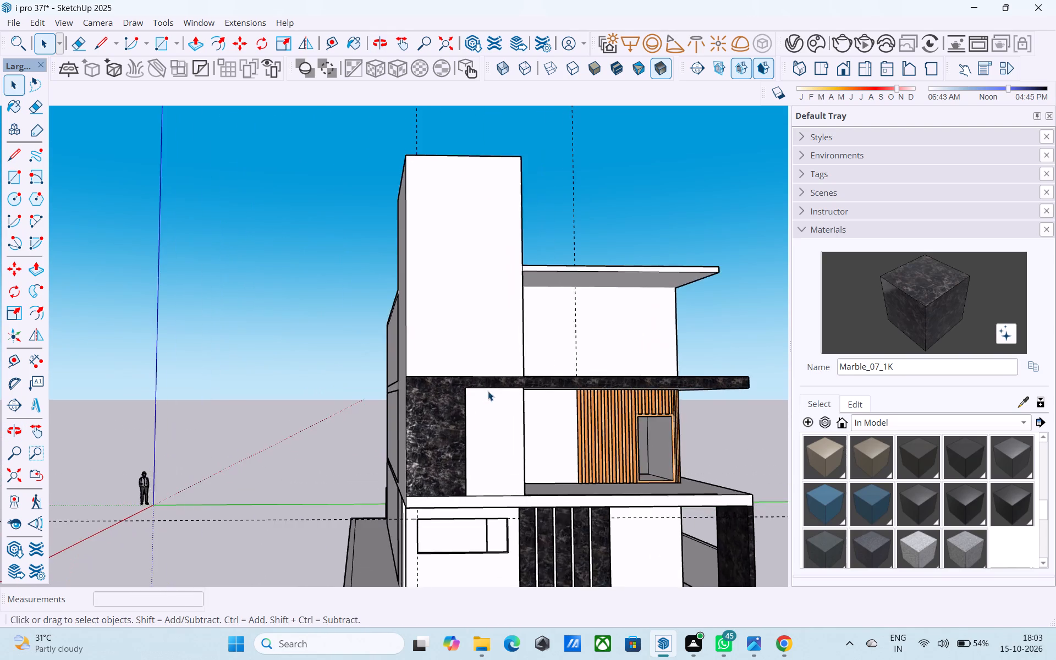
scroll(492, 384, up, 1)
shift+middle_drag(492, 384, 541, 573)
shift+middle_drag(492, 468, 512, 545)
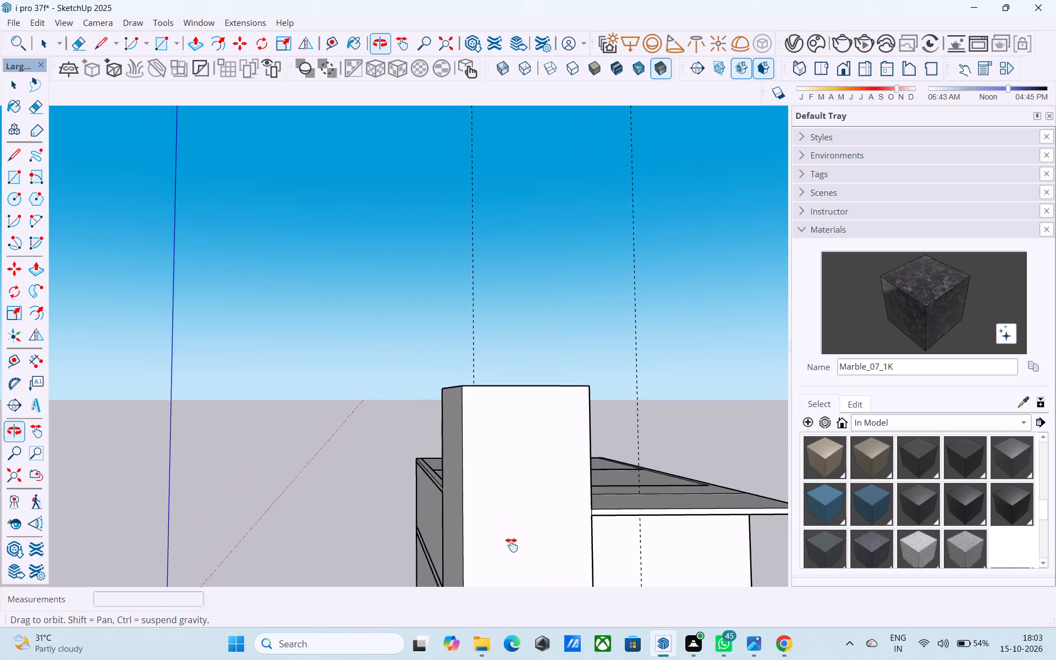
shift+middle_drag(512, 545, 512, 548)
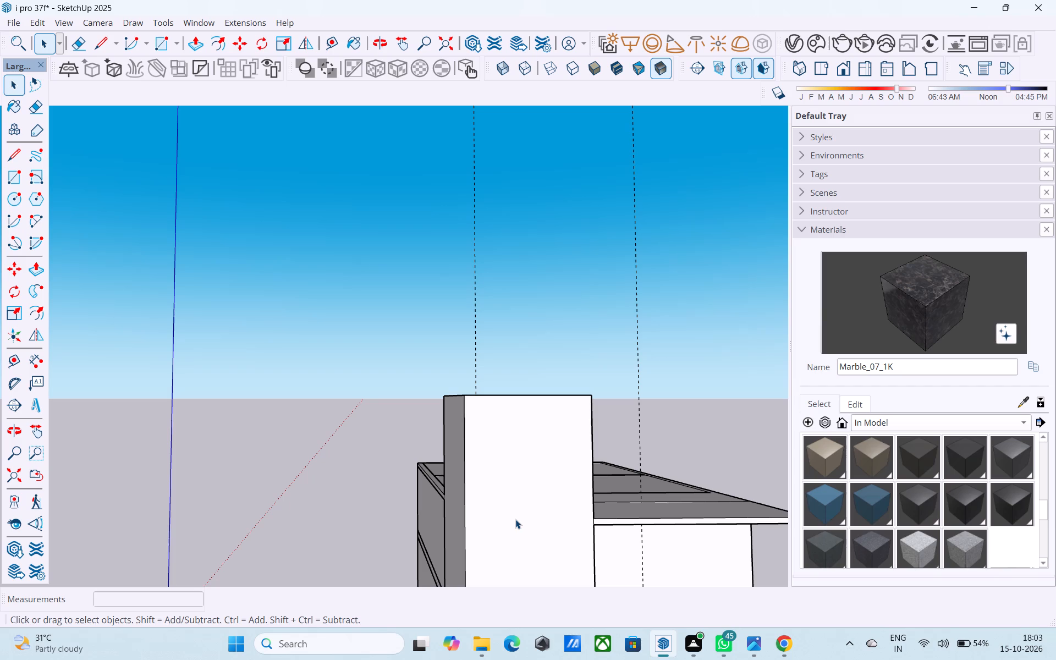
scroll(542, 549, down, 7)
middle_drag(532, 554, 485, 481)
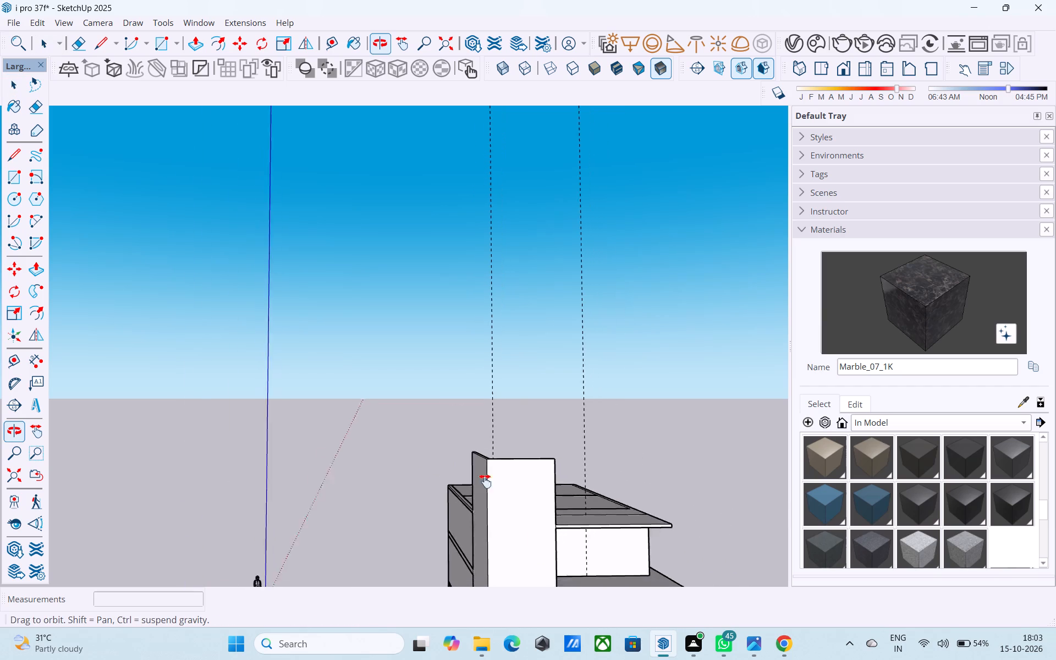
middle_drag(485, 481, 360, 458)
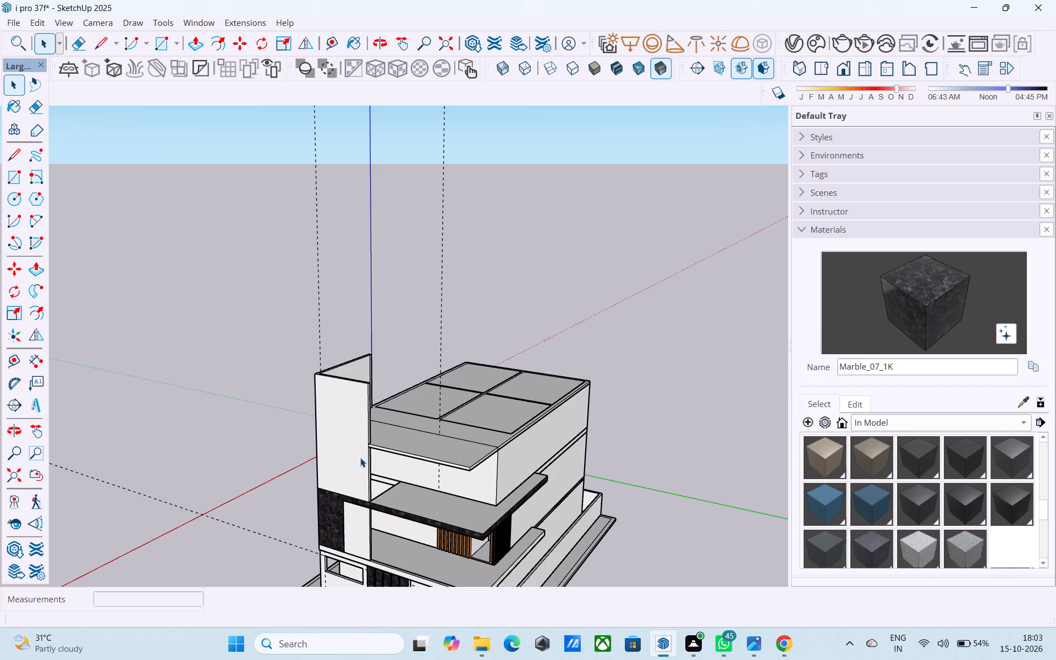
scroll(354, 466, down, 3)
shift+middle_drag(359, 498, 440, 442)
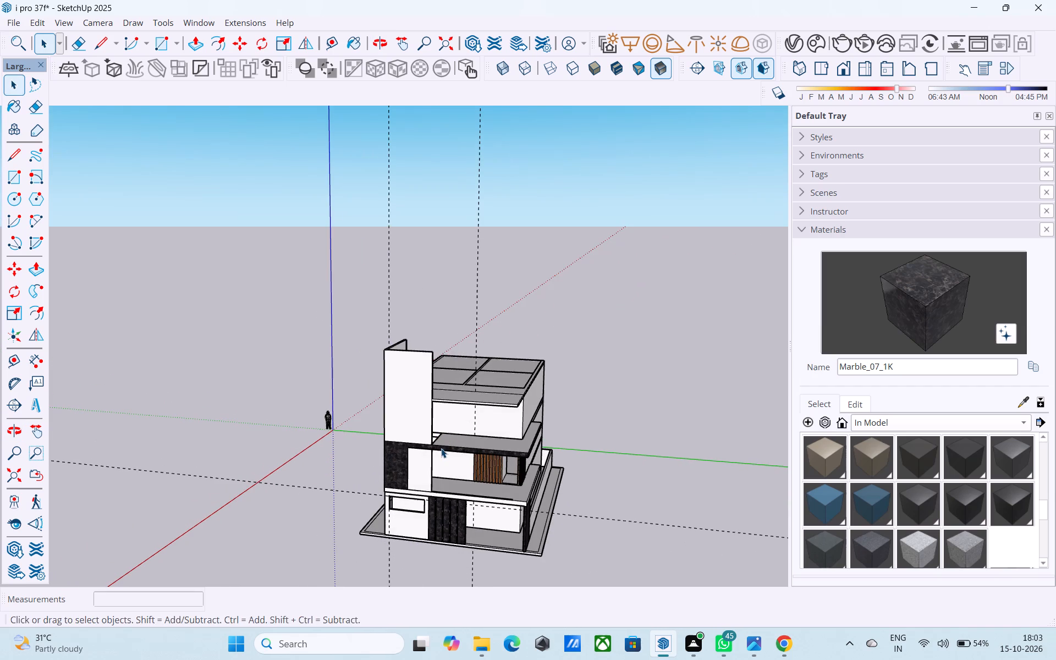
middle_drag(441, 448, 426, 439)
scroll(426, 439, up, 3)
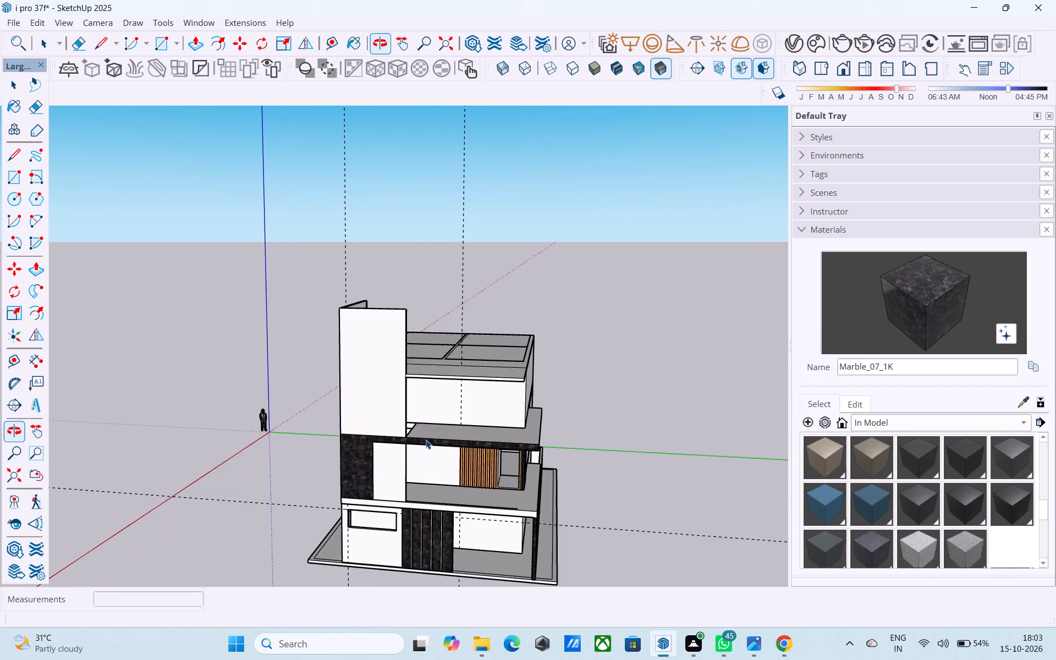
Examine the base of the tall tower wall where it meets the marble slab band, from inside the house group.
scroll(426, 439, up, 5)
click(394, 422)
scroll(410, 436, up, 4)
double_click(407, 411)
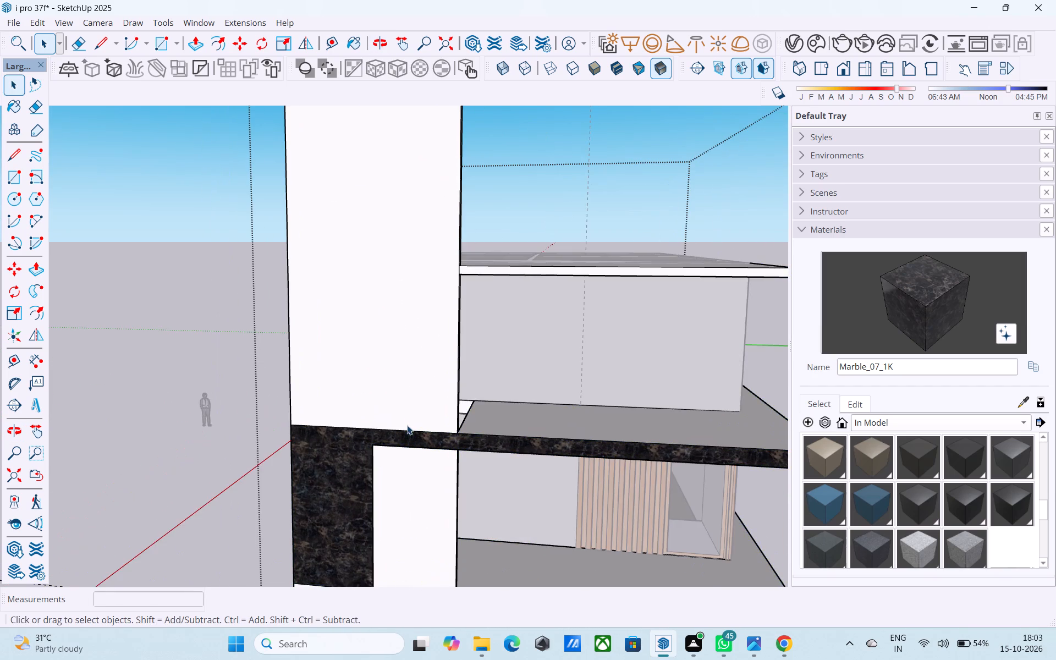
scroll(404, 425, up, 4)
middle_drag(404, 425, 357, 459)
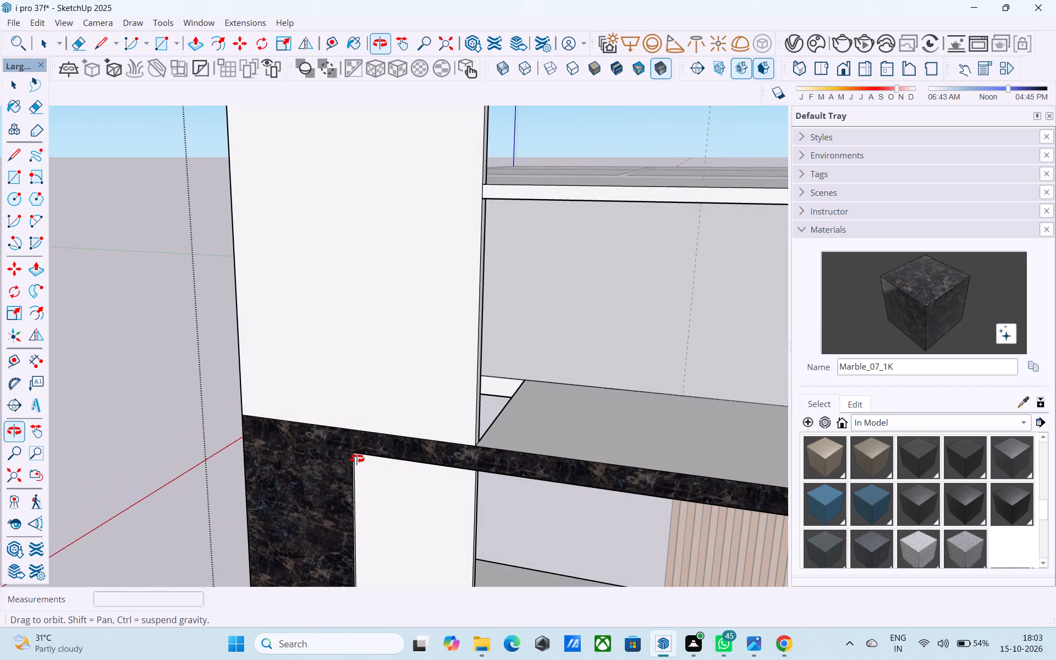
middle_drag(357, 459, 344, 459)
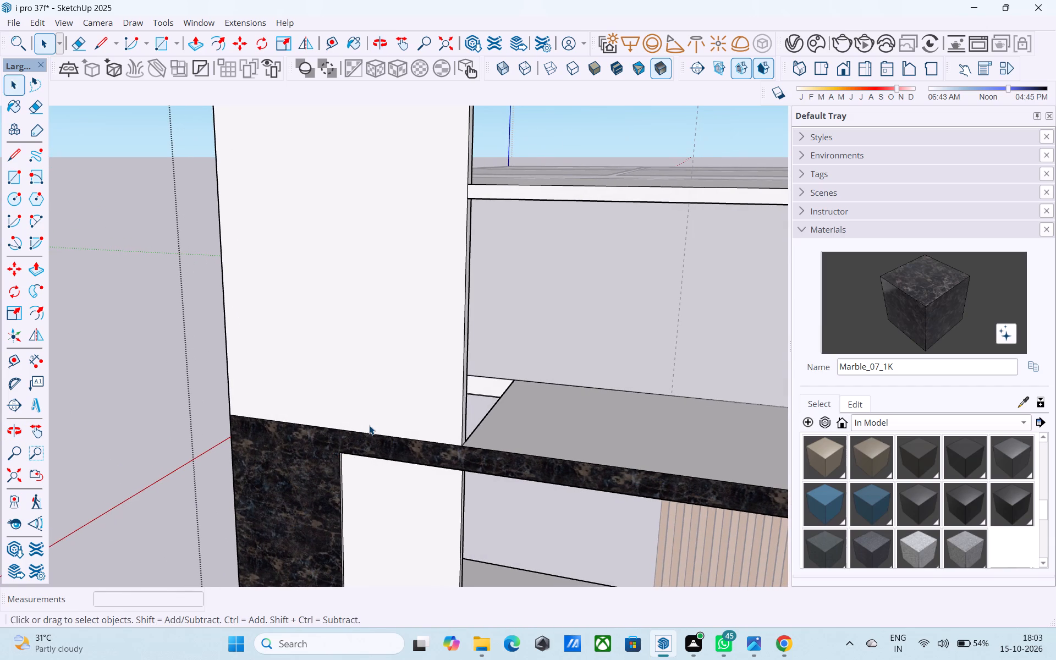
scroll(369, 425, down, 4)
shift+middle_drag(369, 432, 334, 497)
scroll(334, 497, down, 5)
middle_drag(372, 491, 388, 447)
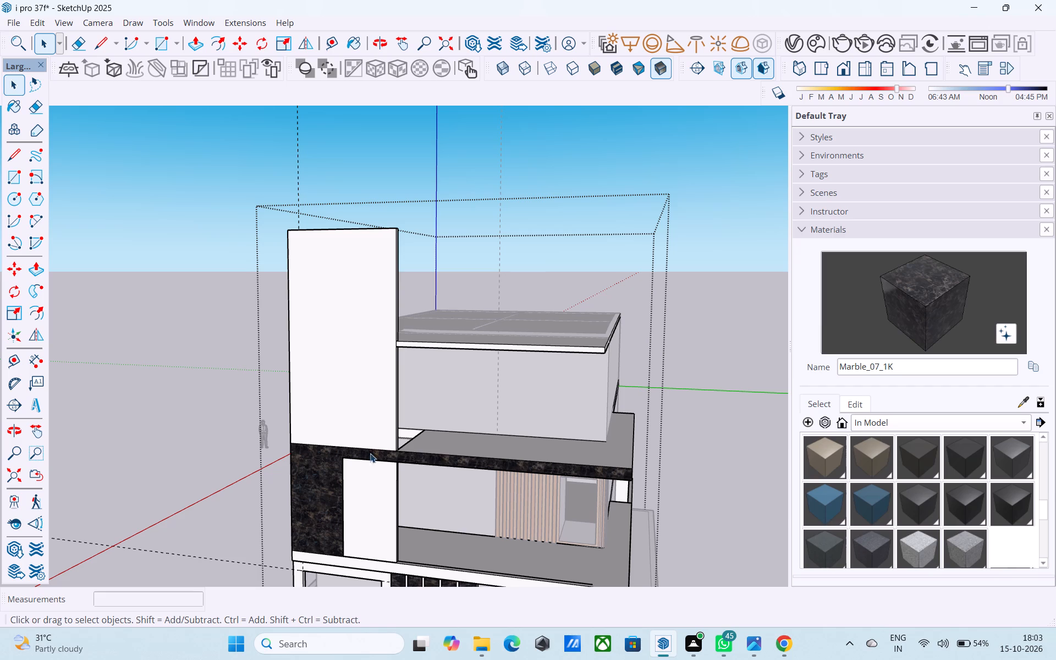
middle_drag(400, 431, 364, 430)
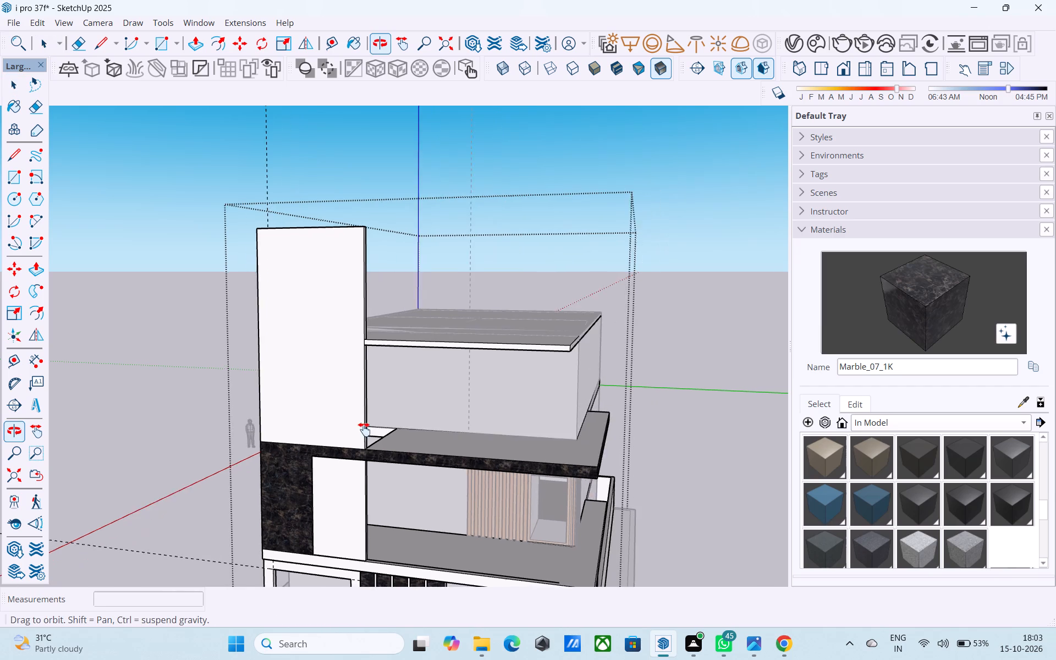
middle_drag(364, 430, 426, 424)
scroll(430, 421, down, 6)
middle_drag(439, 435, 412, 416)
click(623, 423)
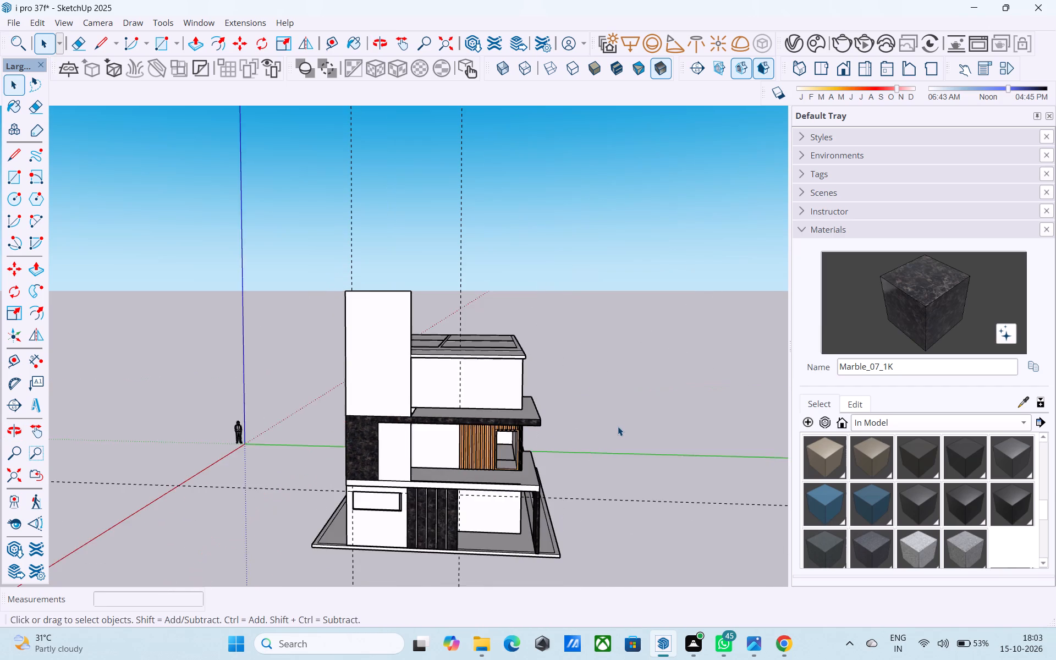
Save the model.
middle_drag(523, 411, 491, 357)
key(ctrl+s)
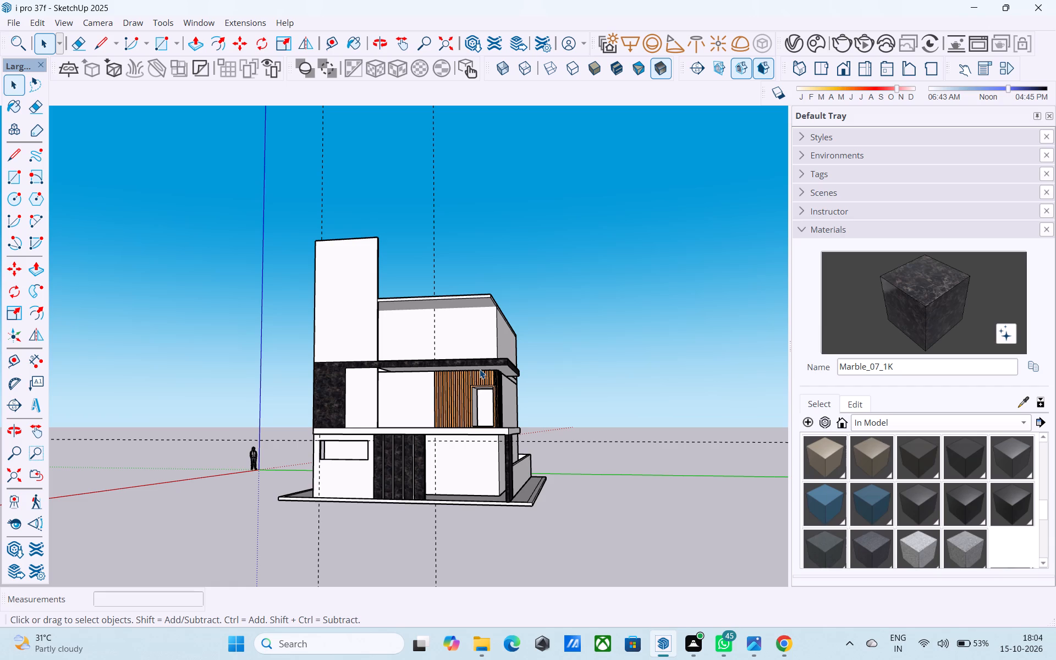
Examine the whole house from above, the front and the slatted corner side.
scroll(478, 364, down, 2)
middle_drag(478, 364, 537, 460)
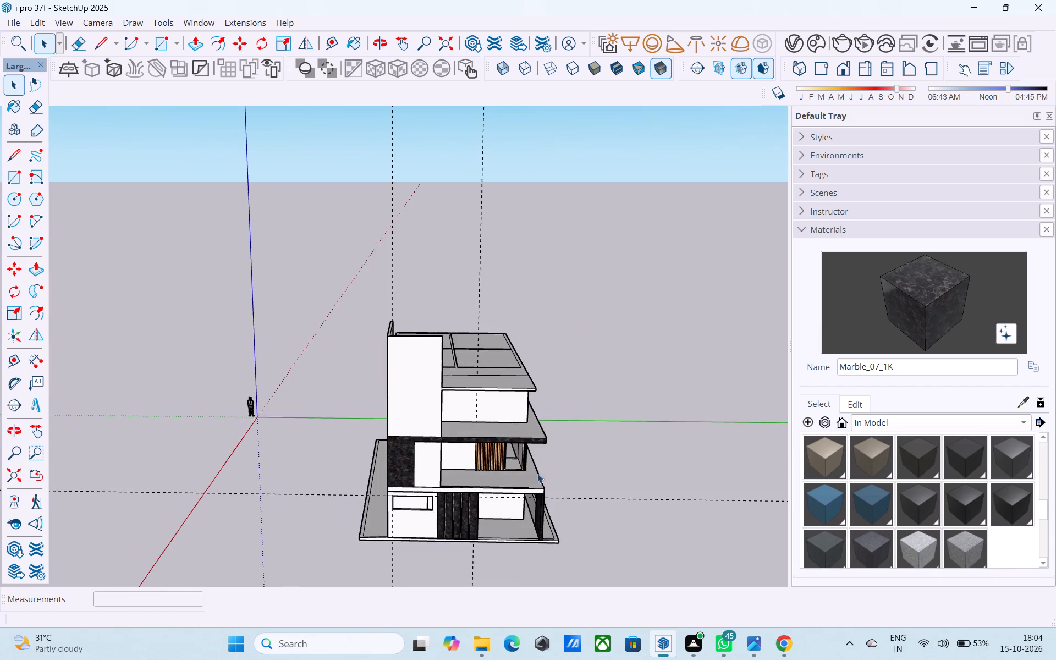
scroll(532, 473, up, 3)
middle_drag(460, 488, 439, 400)
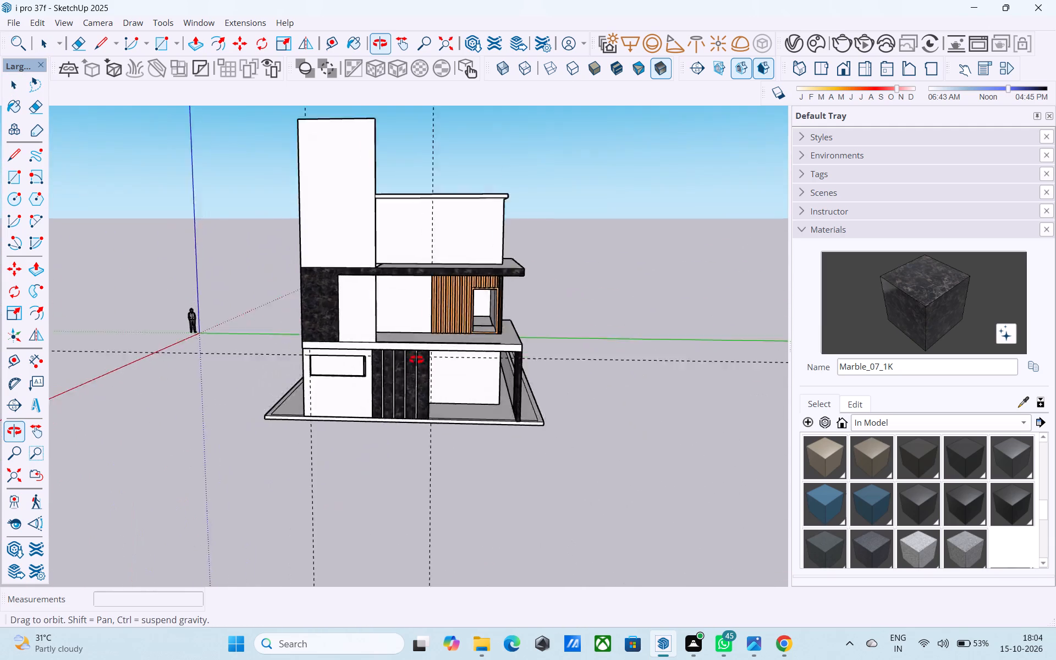
key(space)
middle_drag(448, 359, 402, 331)
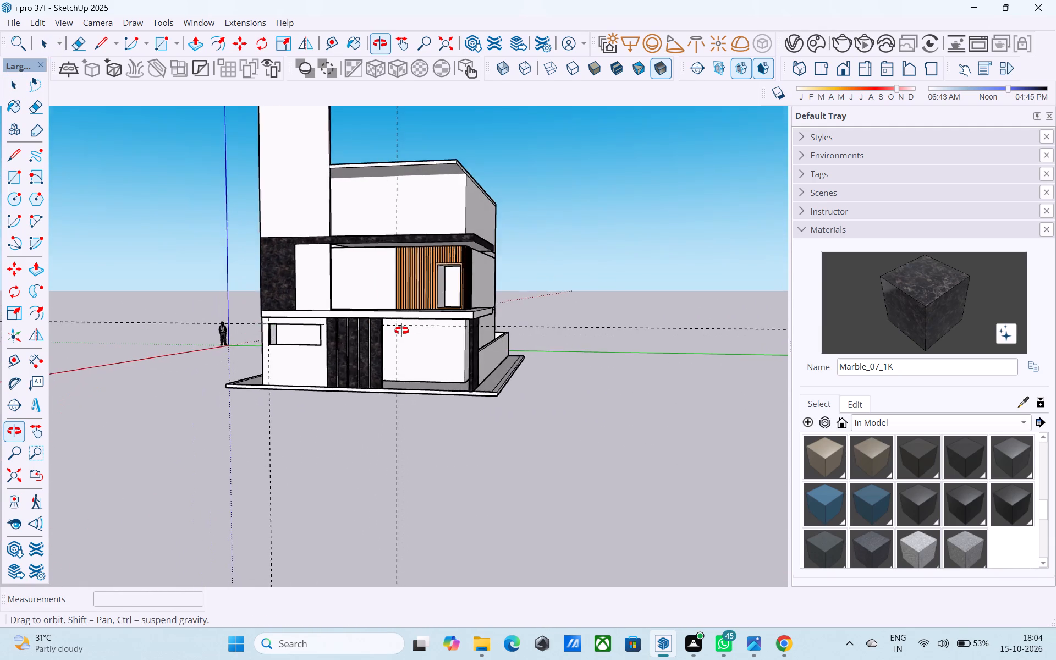
middle_drag(402, 331, 402, 331)
scroll(402, 331, up, 1)
shift+middle_drag(402, 331, 247, 371)
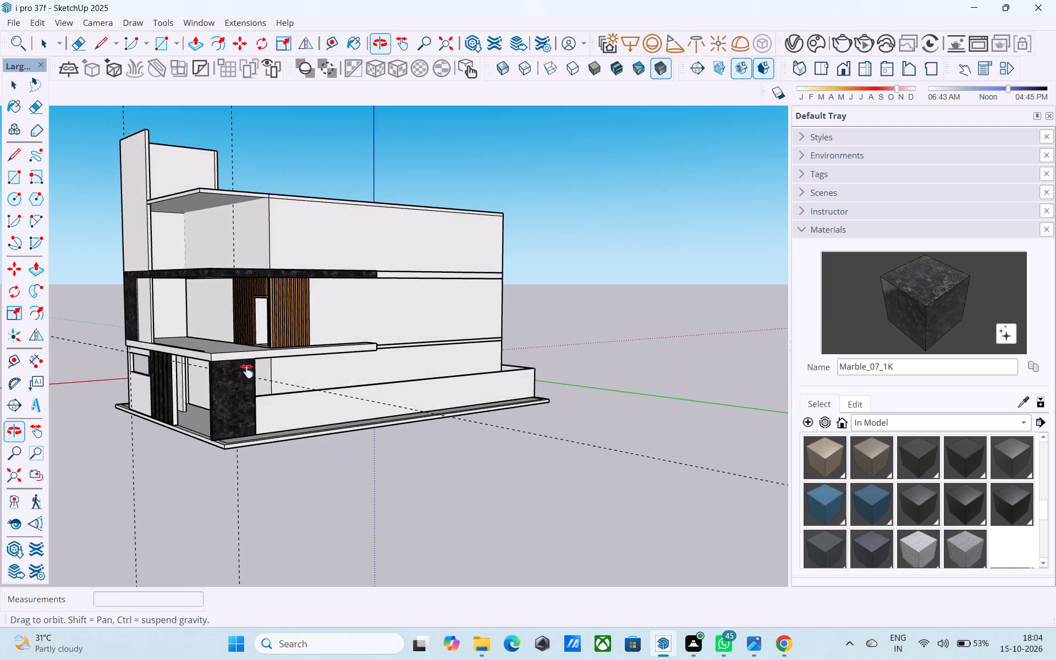
shift+middle_drag(247, 371, 329, 369)
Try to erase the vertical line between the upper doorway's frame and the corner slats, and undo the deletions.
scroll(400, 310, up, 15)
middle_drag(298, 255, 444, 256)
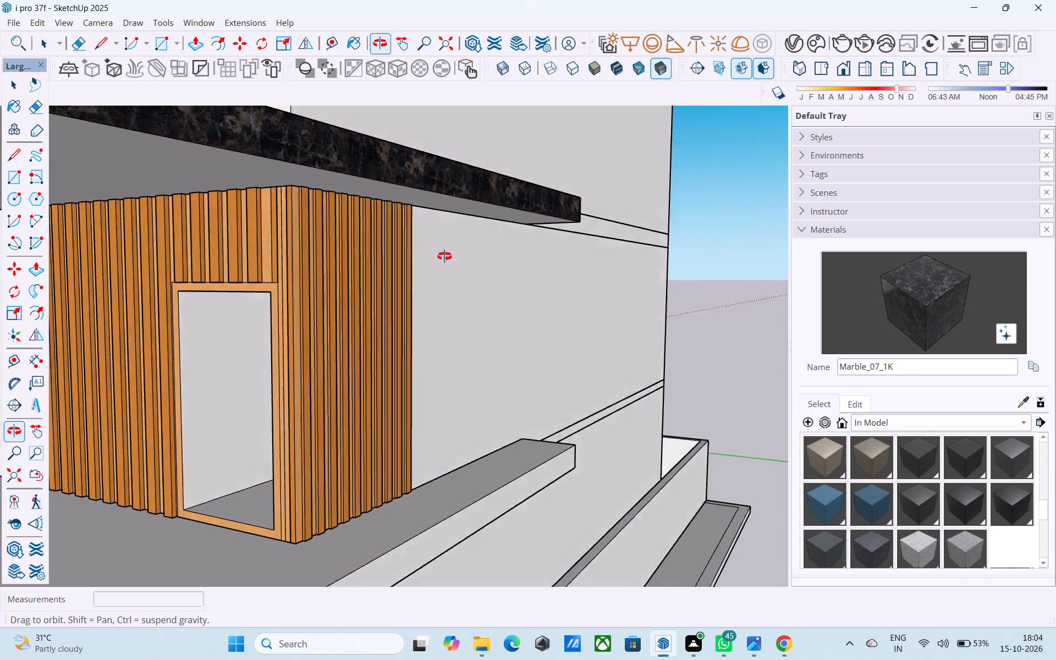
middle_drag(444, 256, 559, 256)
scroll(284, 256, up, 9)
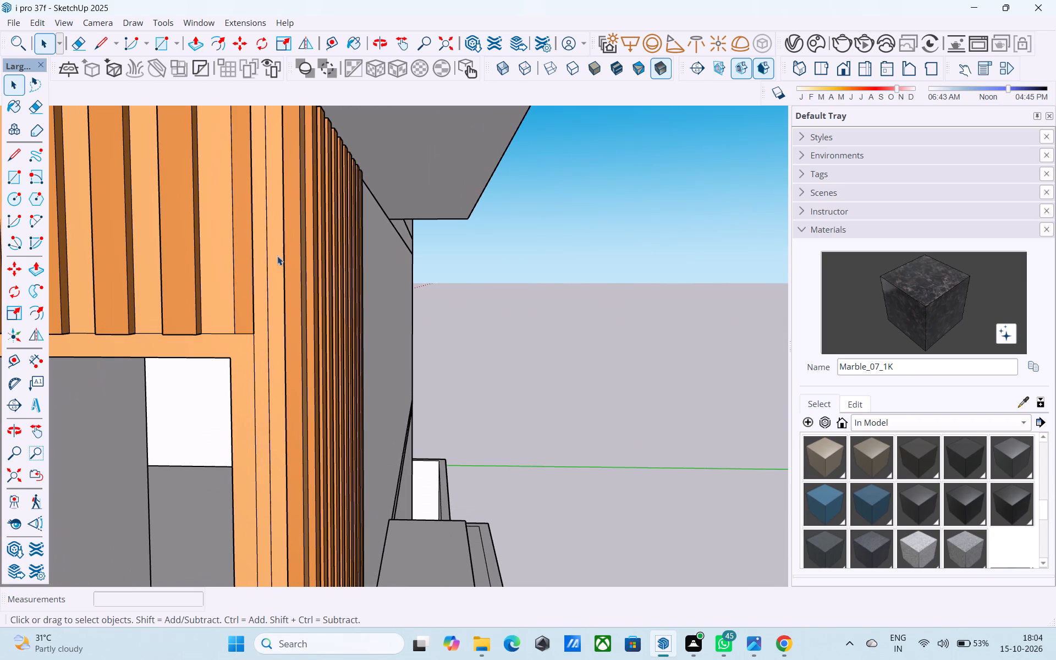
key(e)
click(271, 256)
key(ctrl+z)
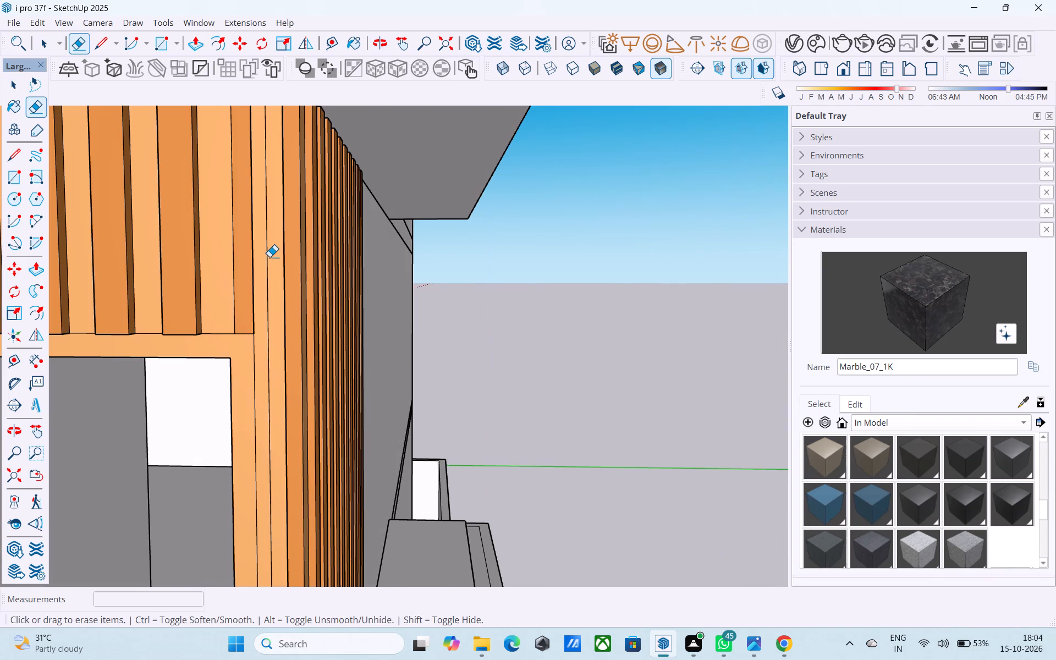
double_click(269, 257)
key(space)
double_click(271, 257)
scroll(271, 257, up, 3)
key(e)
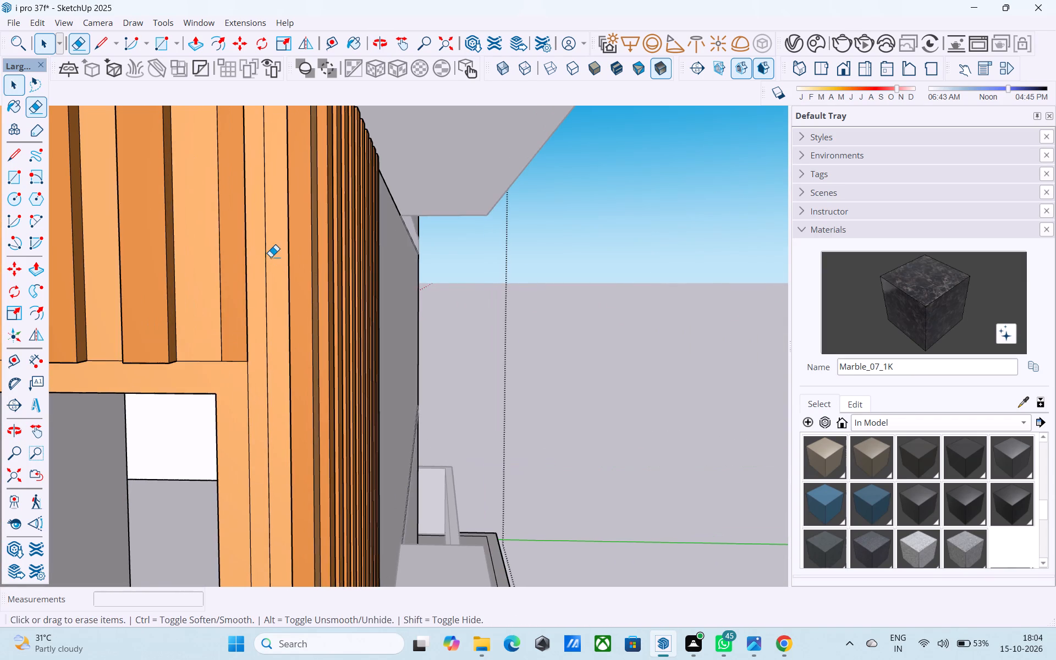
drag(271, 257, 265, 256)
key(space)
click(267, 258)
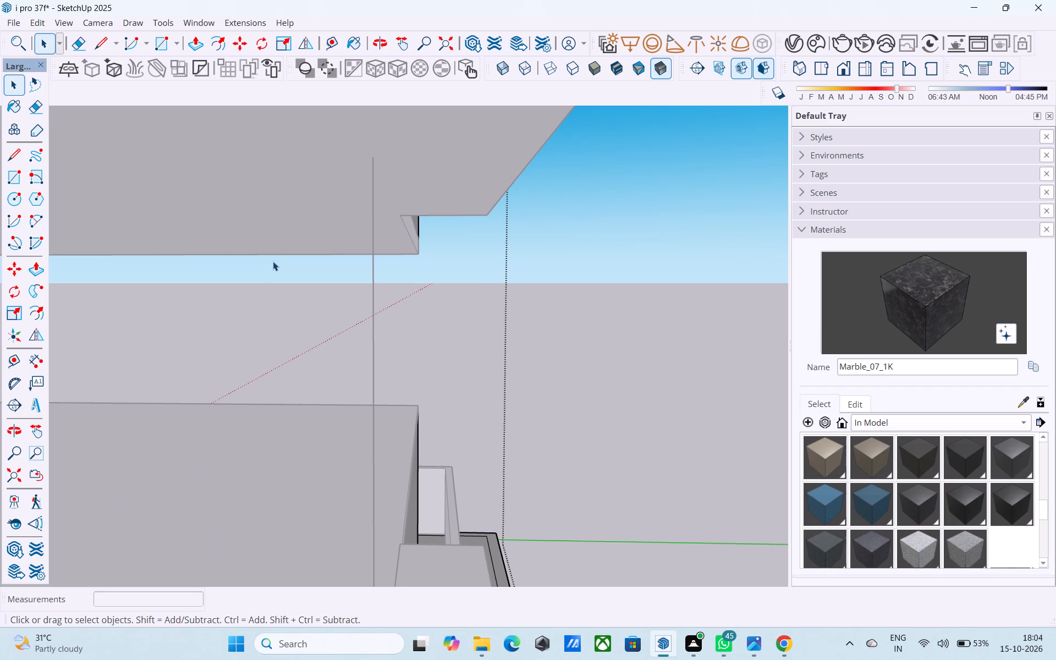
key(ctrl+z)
Open the slat cladding group and delete the narrow vertical strip between the doorway's frame and the corner.
double_click(279, 269)
scroll(274, 268, up, 2)
click(265, 266)
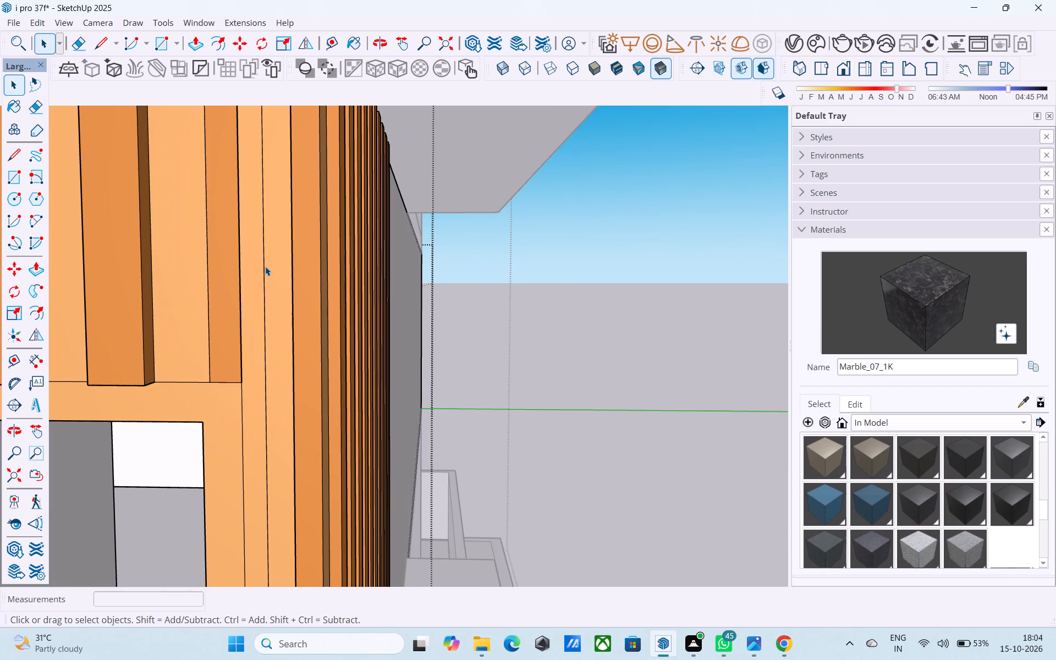
key(Delete)
Fill the open gap between the doorway's frame and the corner slats with a full-height rectangle about 9' 7" tall.
middle_drag(270, 269, 424, 280)
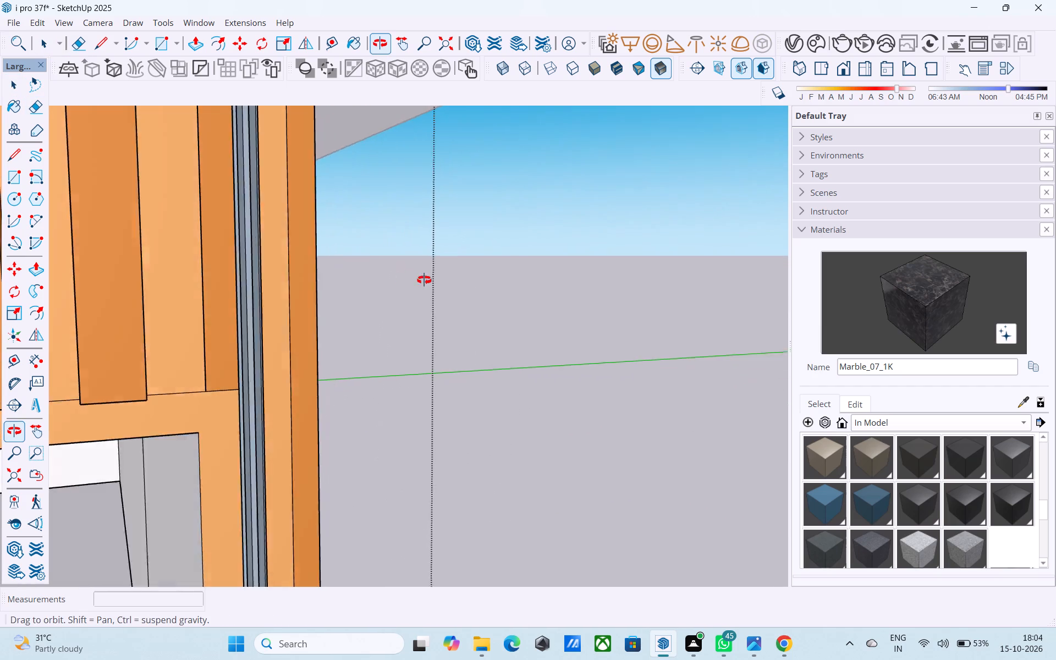
middle_drag(424, 280, 237, 268)
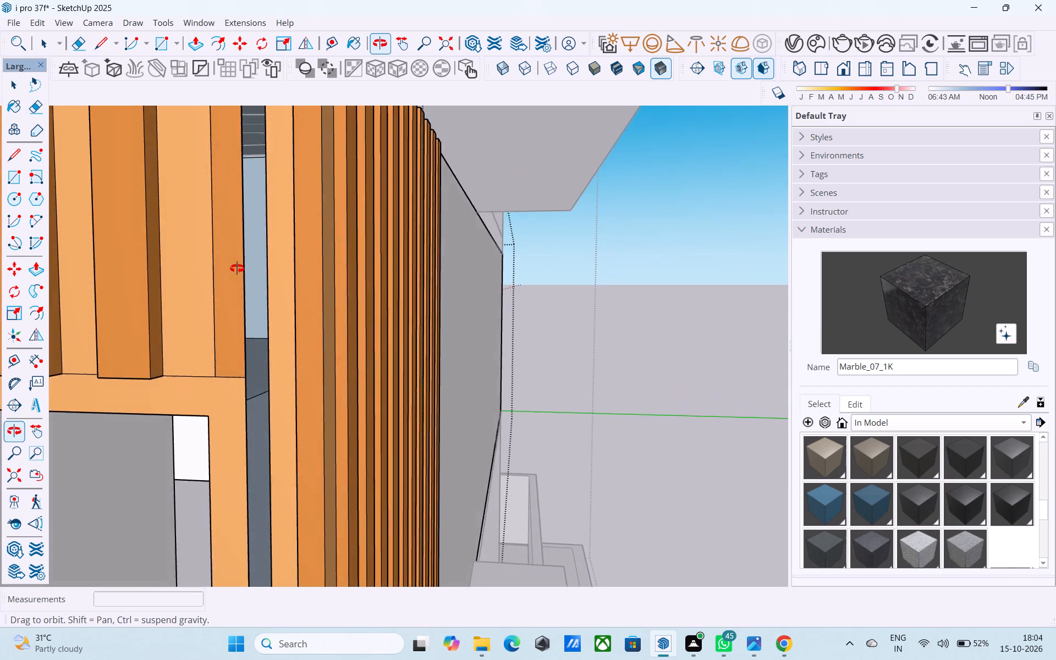
middle_drag(237, 268, 324, 189)
scroll(328, 195, down, 3)
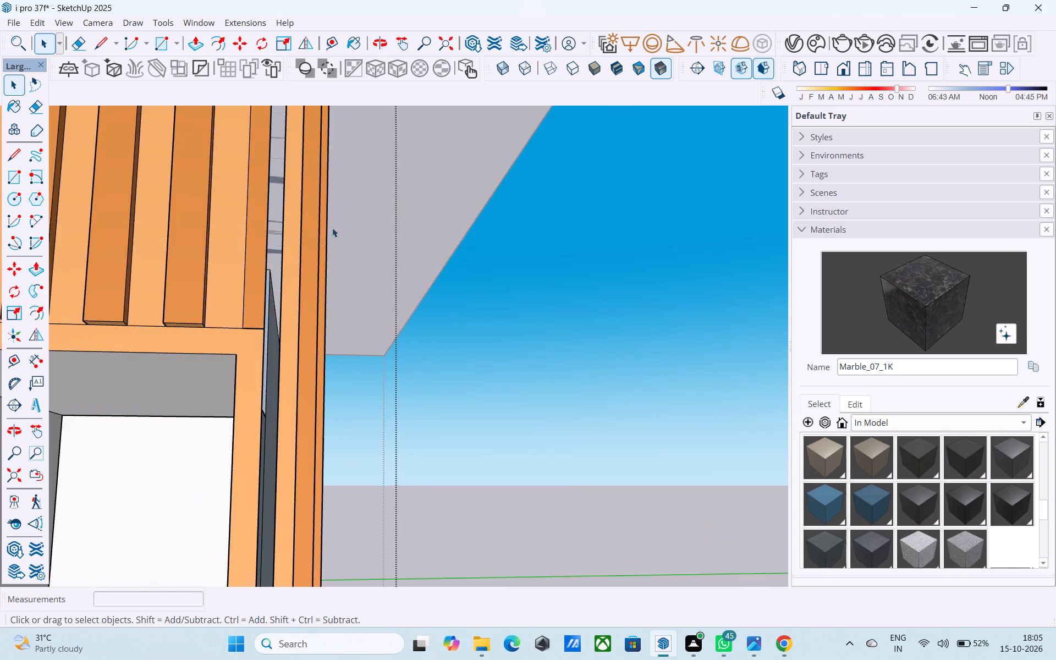
scroll(332, 228, down, 3)
key(r)
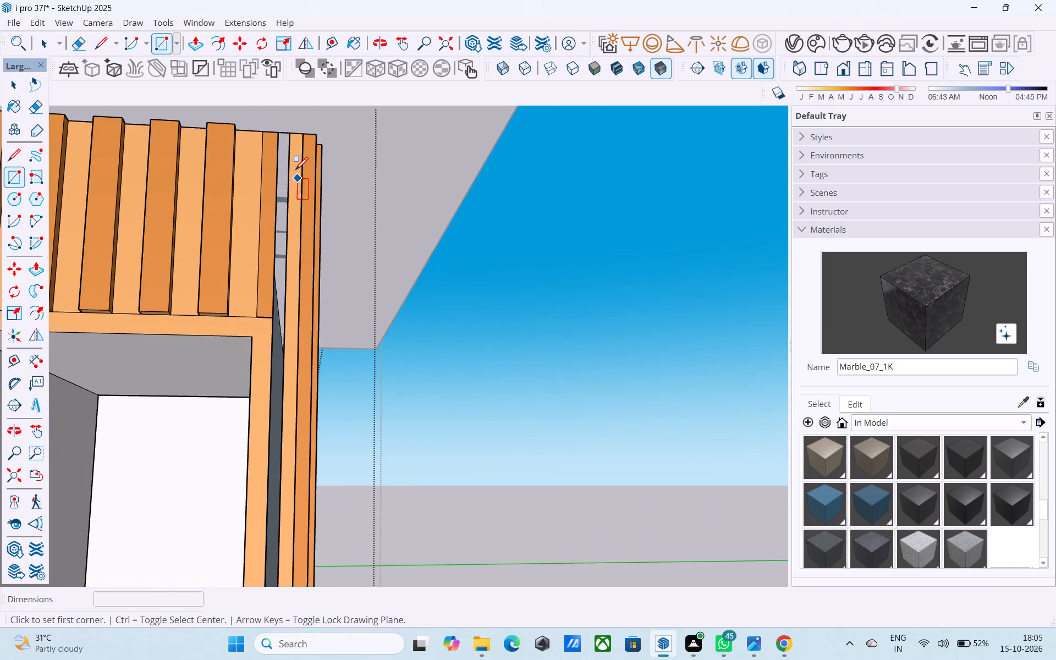
click(279, 132)
middle_drag(348, 470, 376, 151)
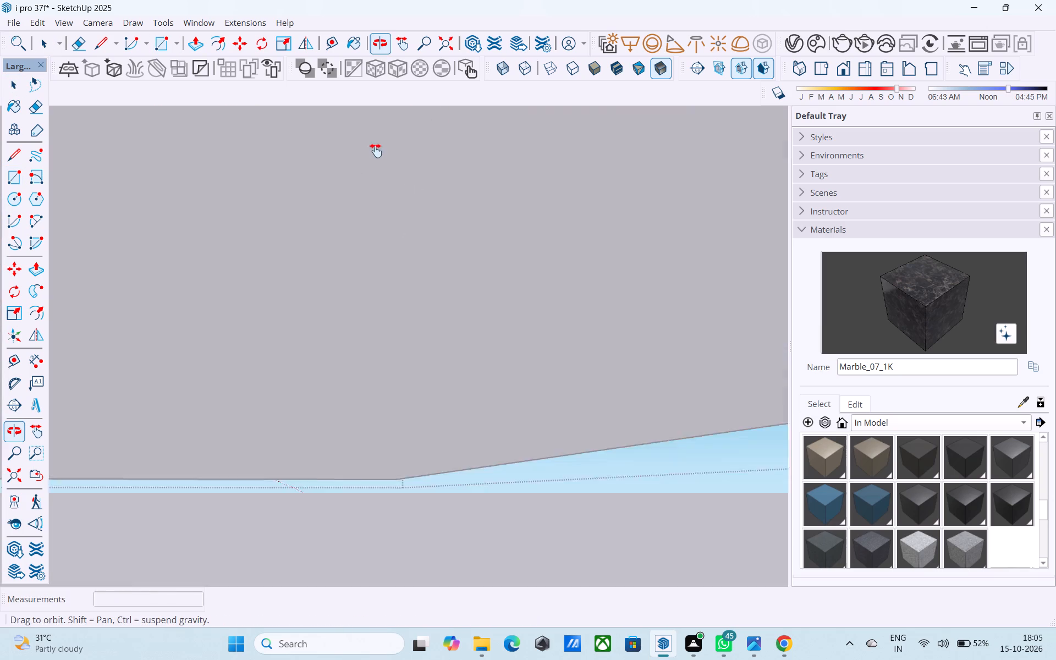
middle_drag(376, 151, 356, 307)
scroll(355, 307, down, 15)
middle_drag(321, 168, 307, 276)
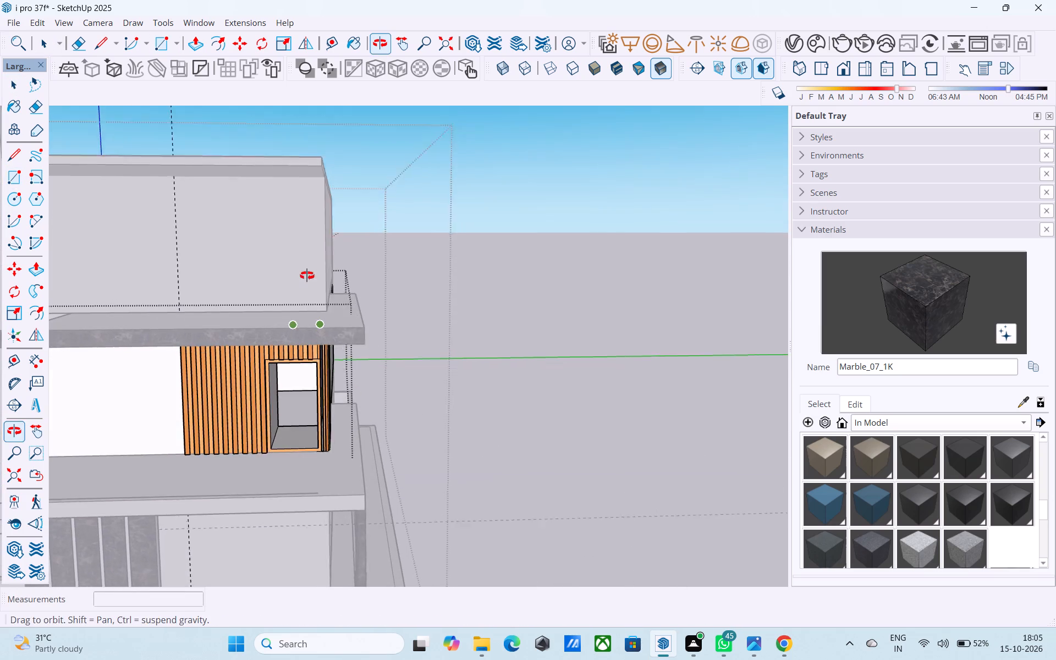
middle_drag(307, 276, 307, 276)
shift+middle_drag(369, 465, 378, 427)
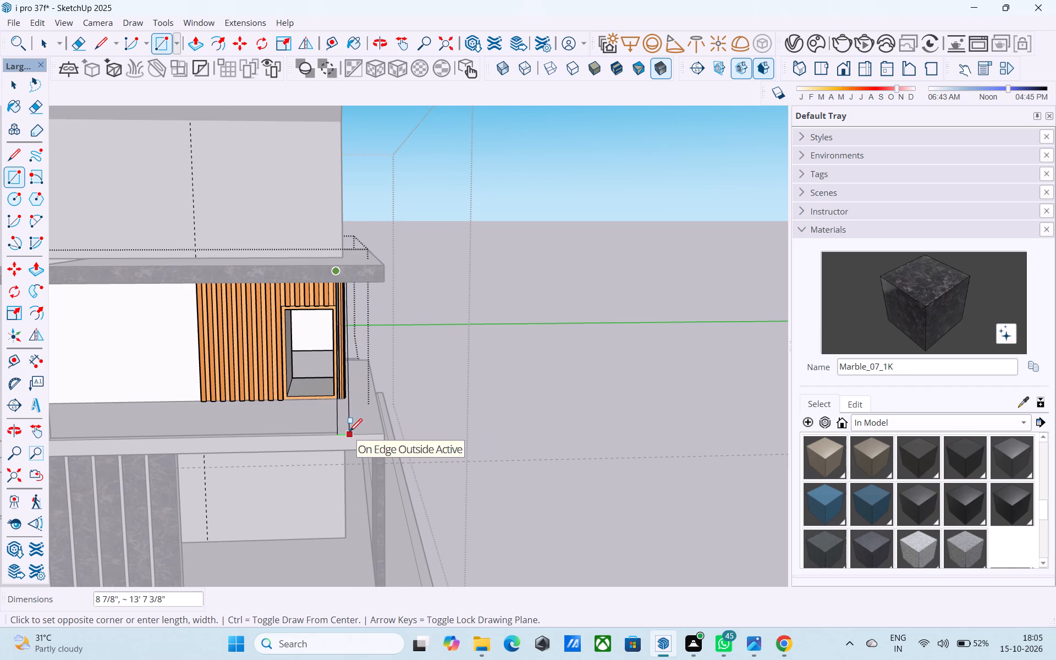
scroll(349, 433, up, 4)
scroll(343, 426, up, 20)
scroll(343, 426, up, 5)
middle_click(337, 410)
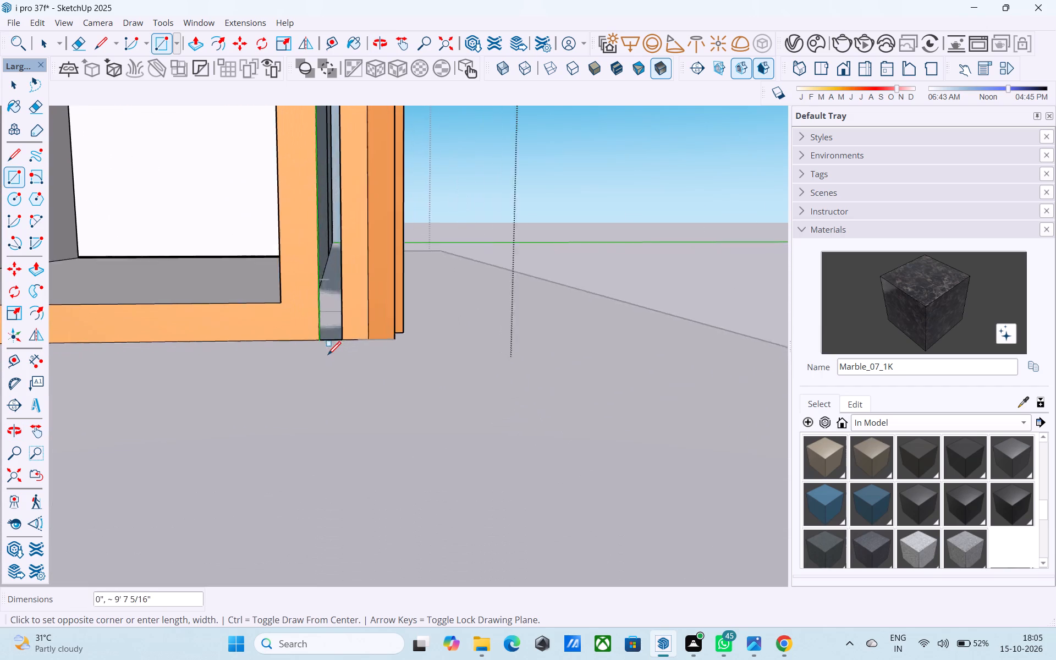
scroll(328, 356, up, 3)
click(348, 332)
key(space)
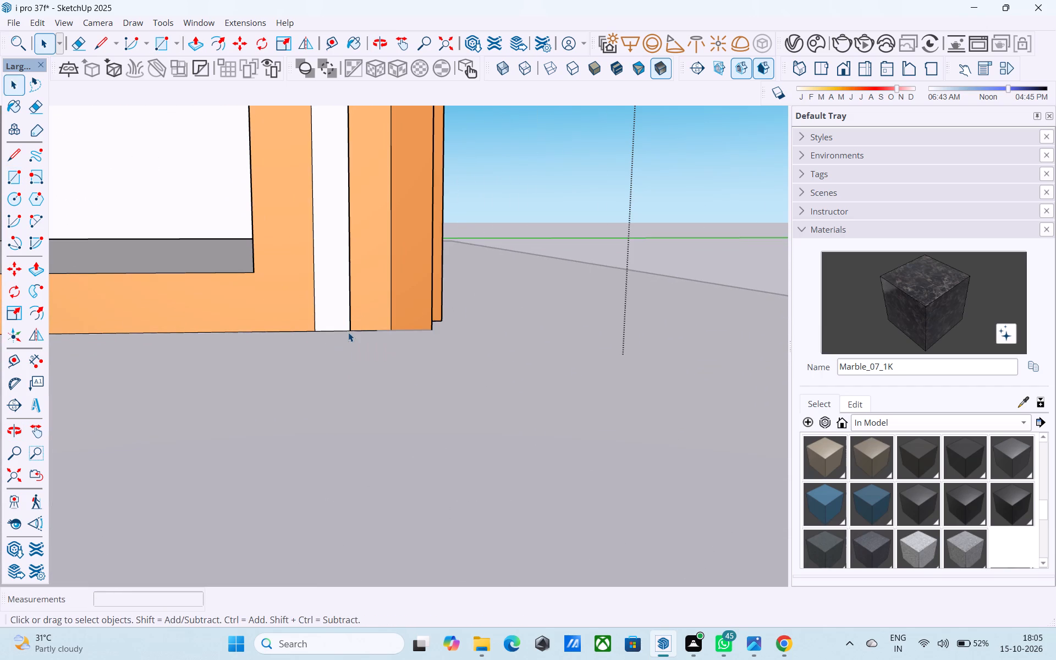
Paint the new narrow strip beside the doorway's frame with B04_Peach_Ember.
scroll(348, 332, down, 9)
scroll(960, 485, up, 4)
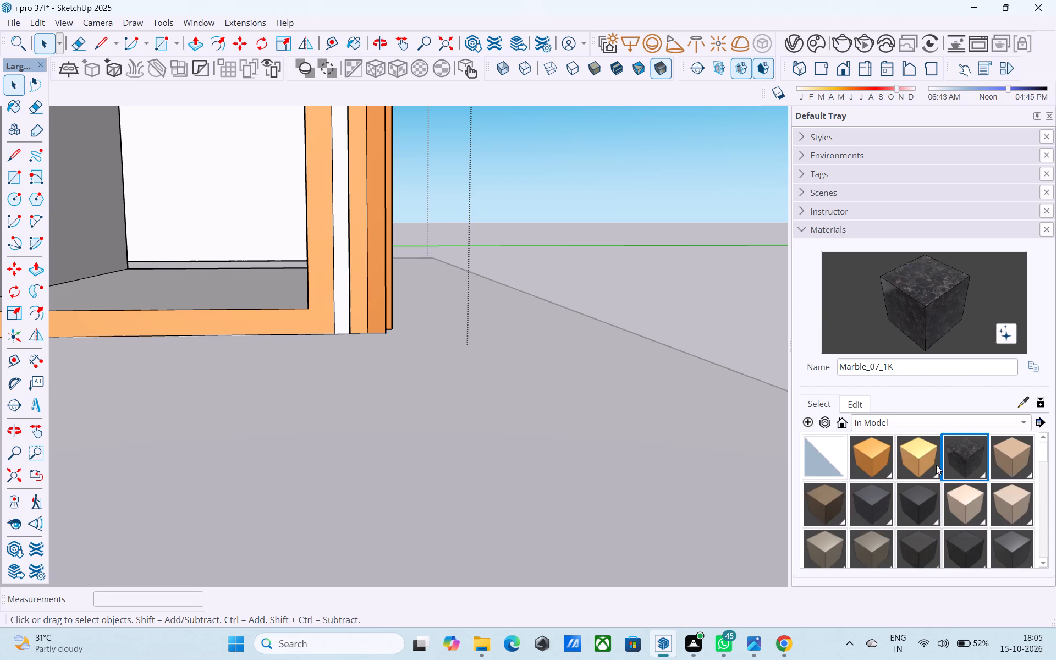
click(876, 450)
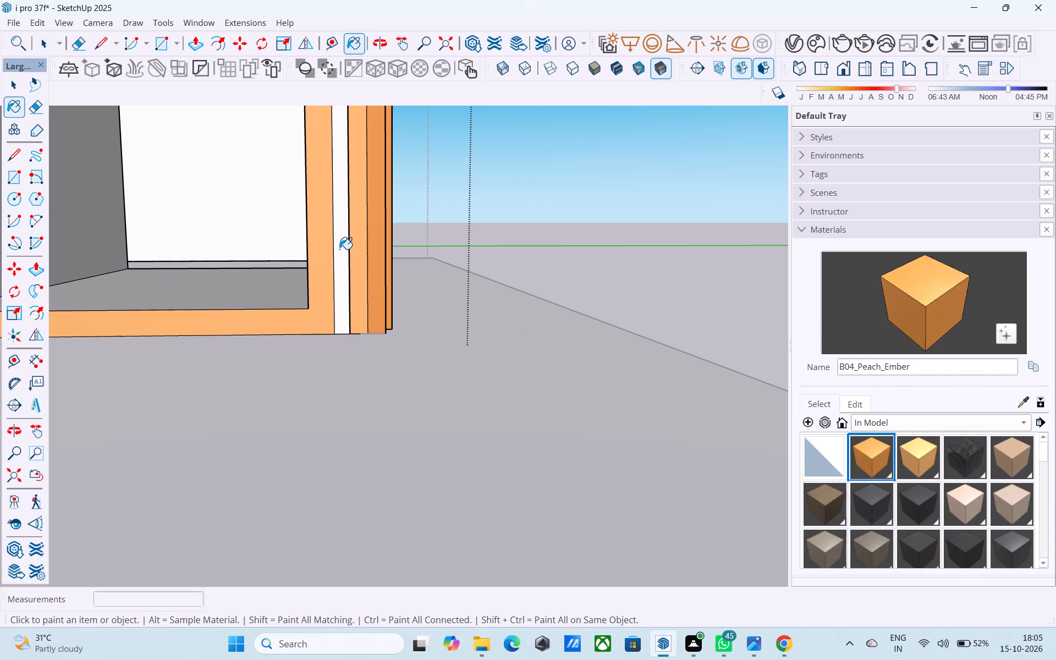
click(339, 249)
scroll(420, 386, down, 20)
scroll(420, 386, down, 1)
key(space)
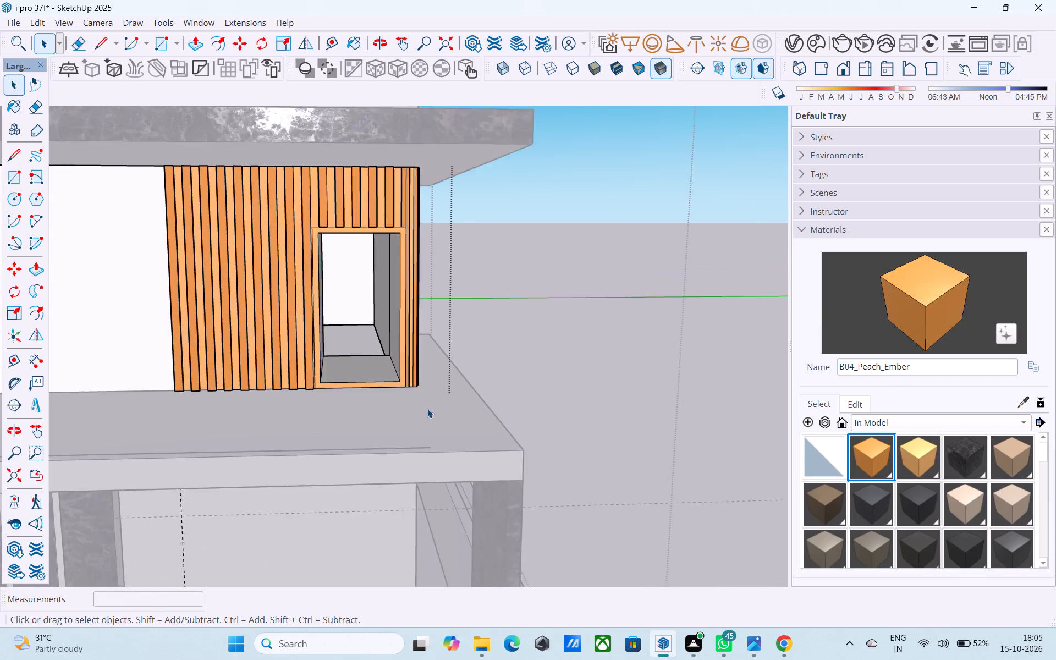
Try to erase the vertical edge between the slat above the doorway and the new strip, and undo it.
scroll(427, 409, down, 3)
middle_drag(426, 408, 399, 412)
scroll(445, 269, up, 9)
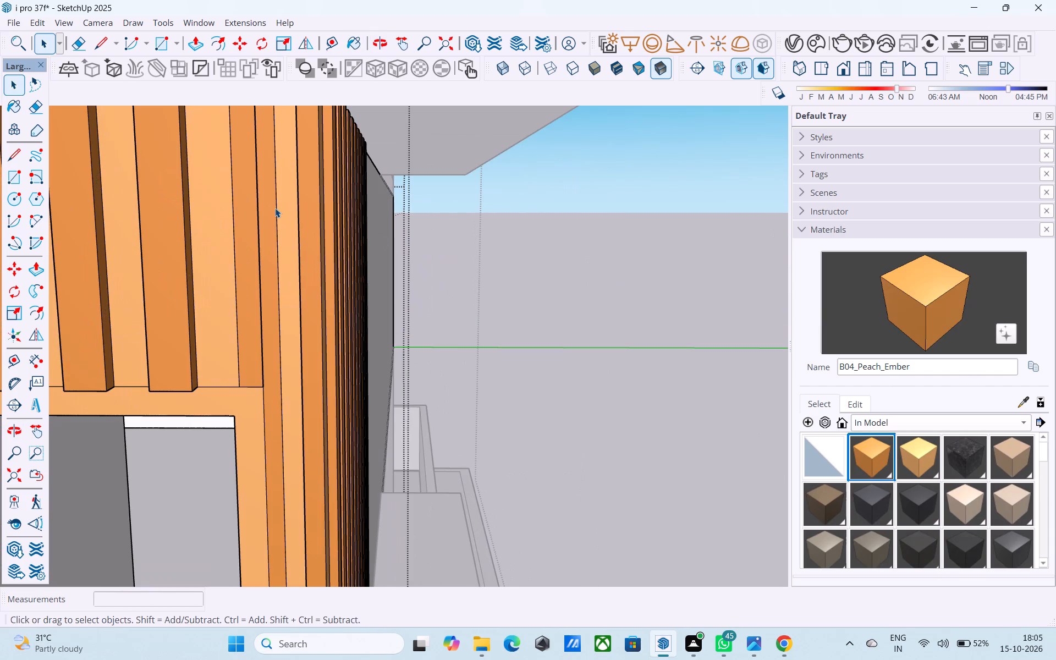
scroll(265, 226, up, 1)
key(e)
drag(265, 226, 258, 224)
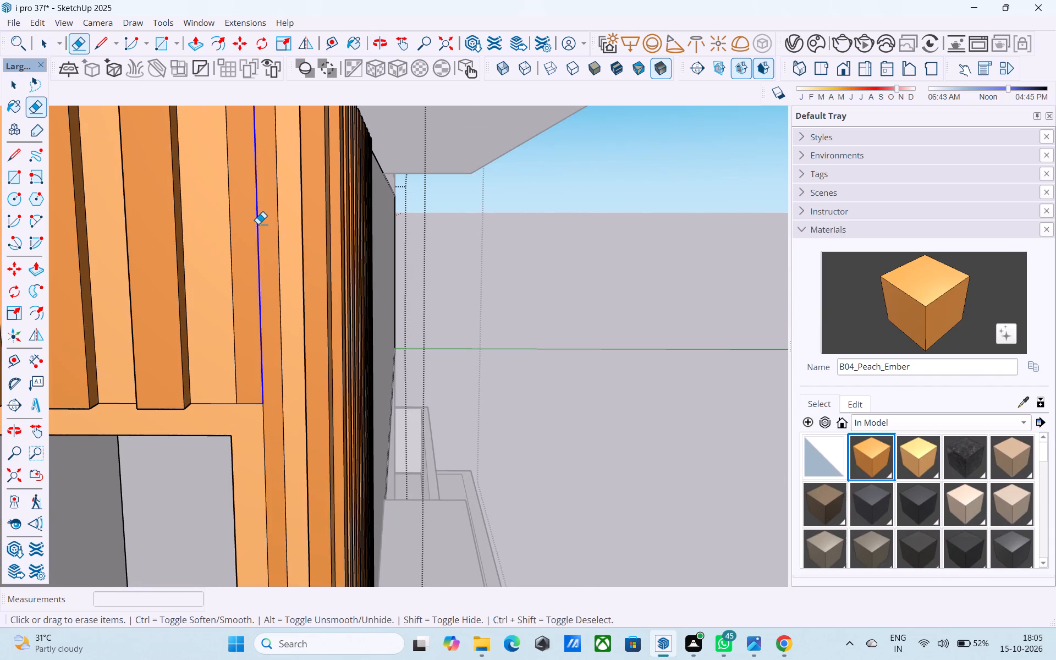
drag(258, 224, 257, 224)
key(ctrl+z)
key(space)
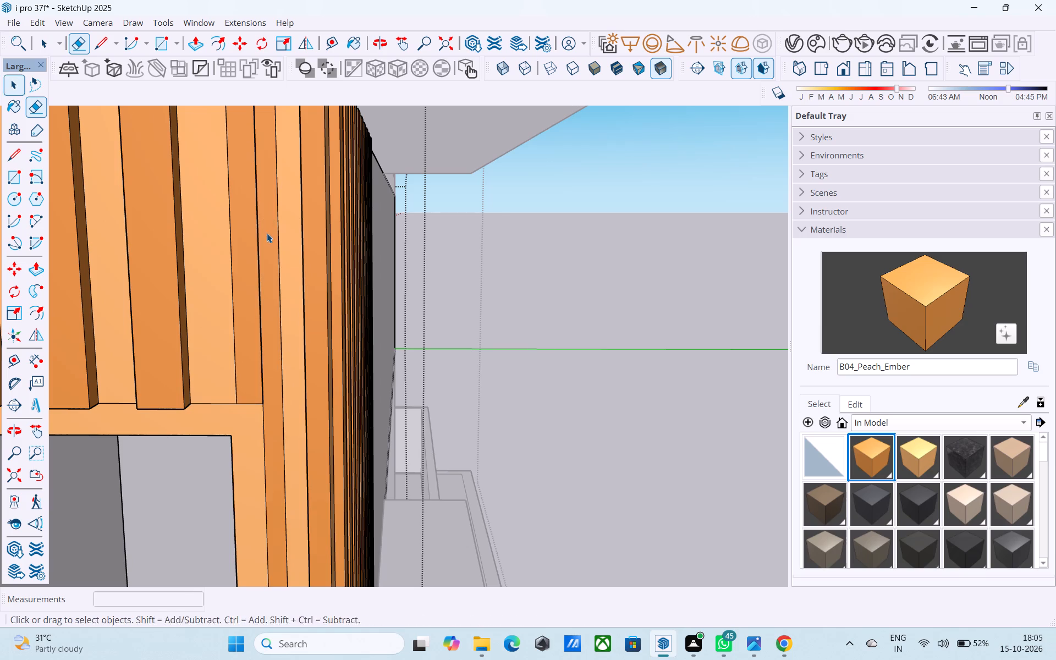
Push/Pull the narrow slat side face flush with the adjoining strip face and erase the edge dividing them.
middle_drag(267, 233, 2, 273)
scroll(2, 273, up, 12)
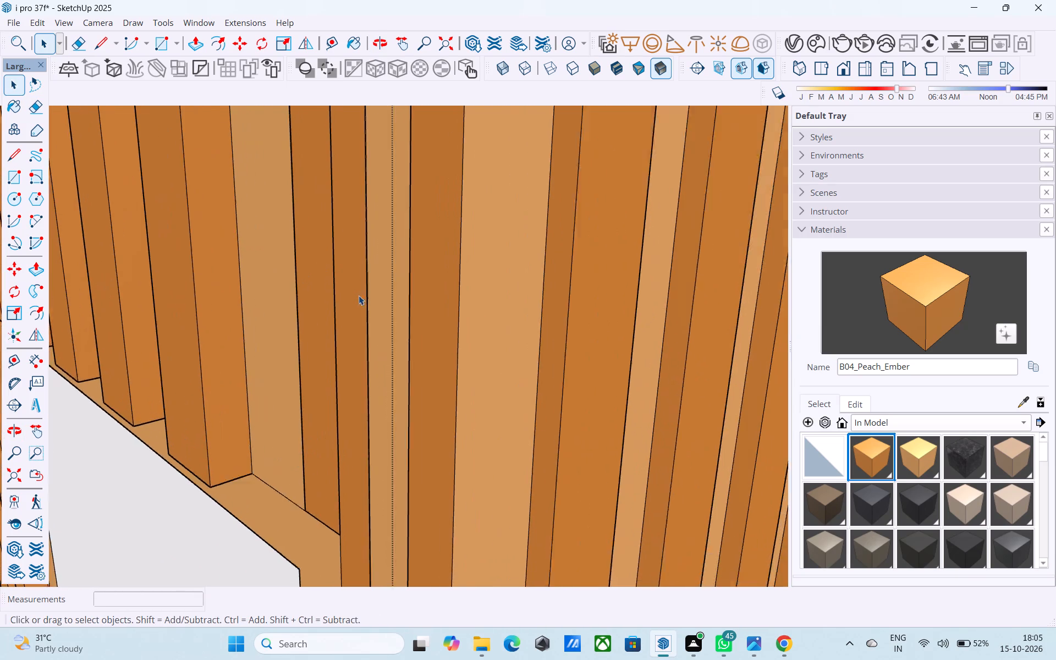
scroll(359, 295, up, 1)
click(319, 280)
key(p)
click(320, 284)
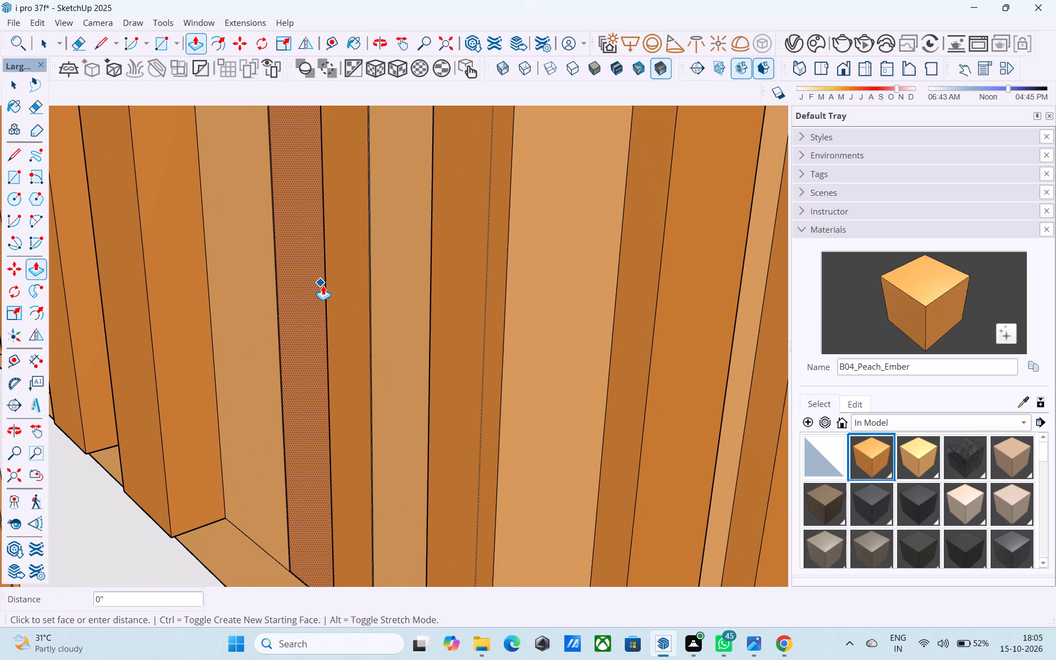
click(337, 293)
key(space)
text(e)
drag(337, 293, 320, 286)
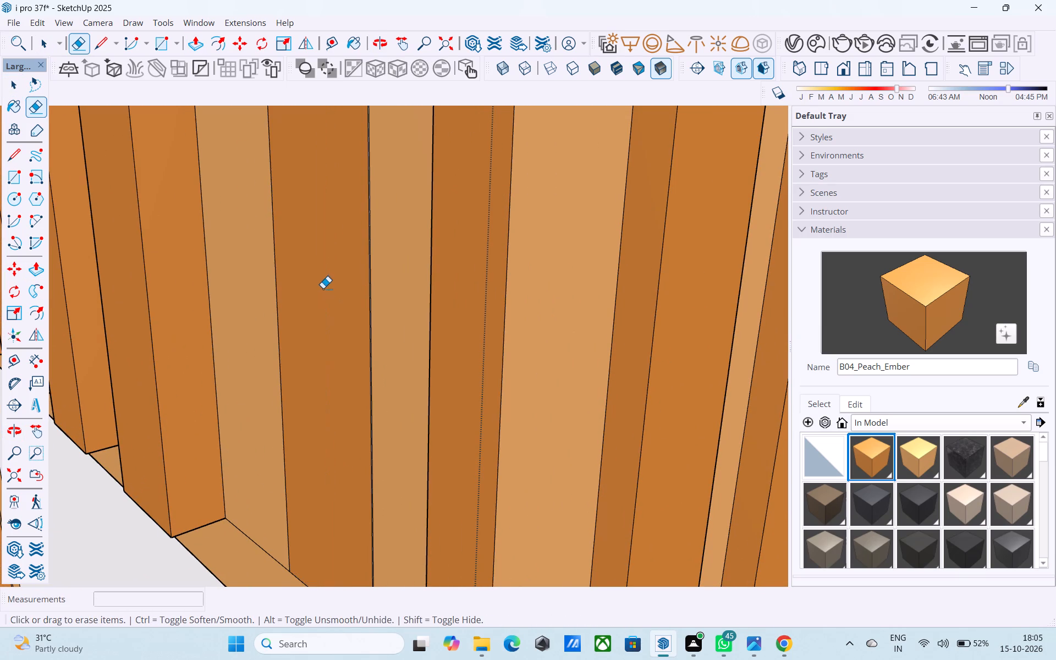
Push/Pull the full-height strip between the doorway's frame and the corner slats outward by 2".
scroll(328, 291, down, 16)
middle_drag(386, 369, 582, 328)
scroll(585, 320, down, 7)
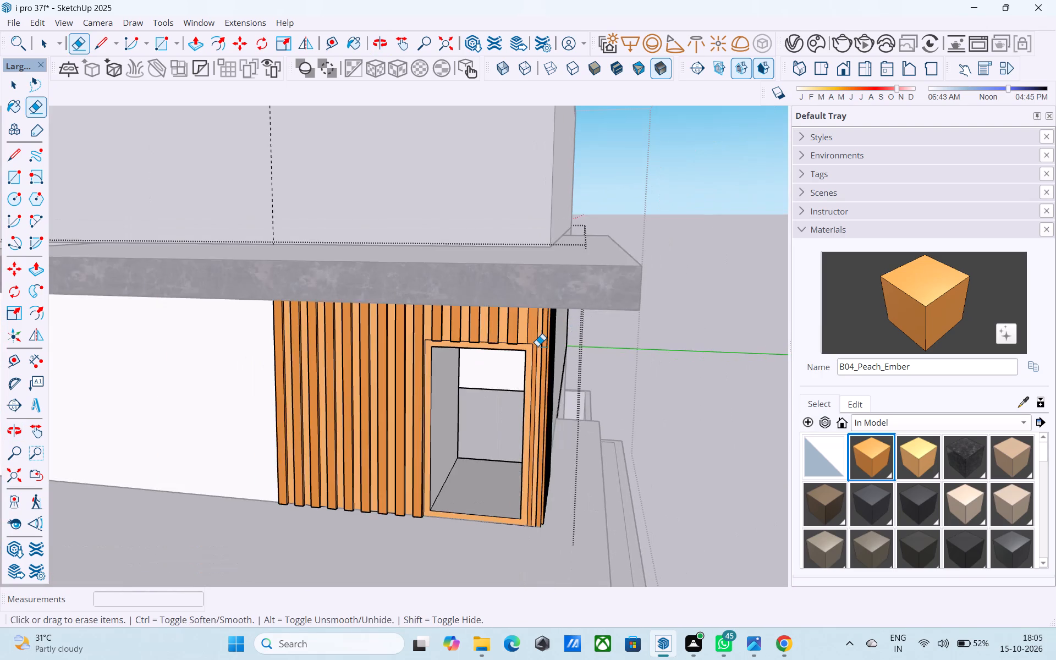
middle_drag(537, 346, 534, 311)
scroll(525, 323, up, 7)
key(space)
click(505, 302)
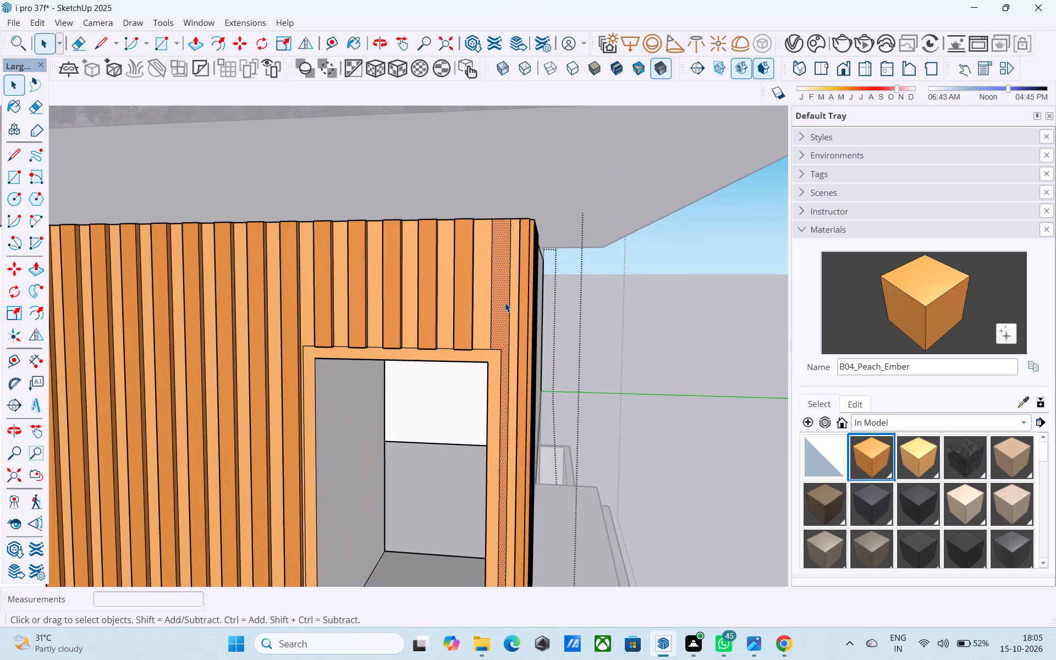
key(p)
click(511, 304)
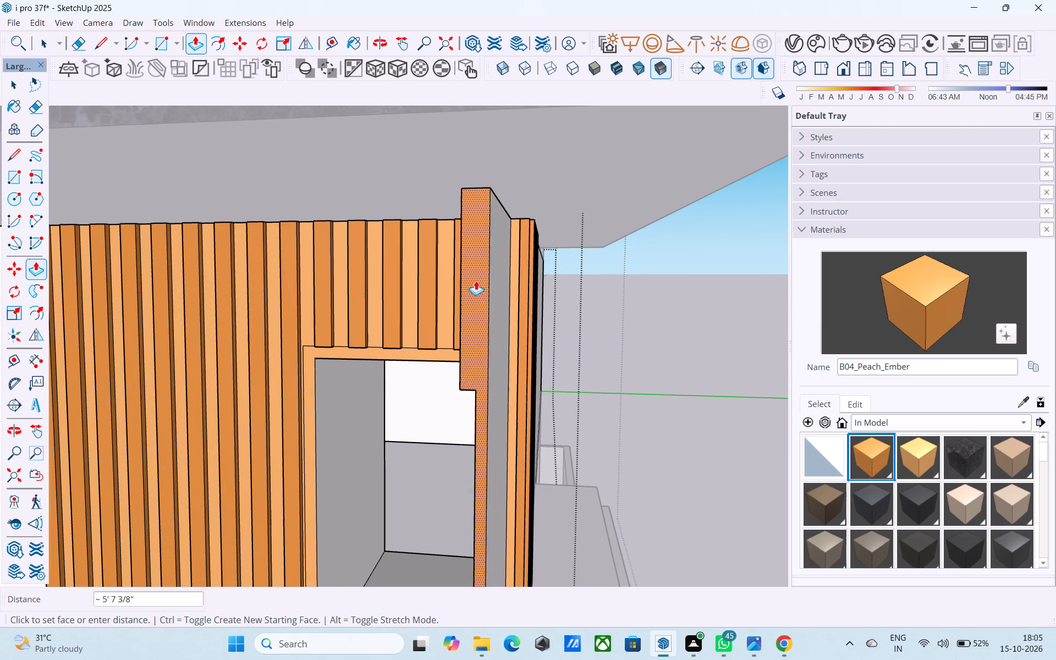
text(2")
key(Return)
key(space)
Paint the unpainted side face of the pulled-out strip beside the doorway with C03_Honey_Glow.
middle_drag(562, 288, 393, 306)
click(909, 464)
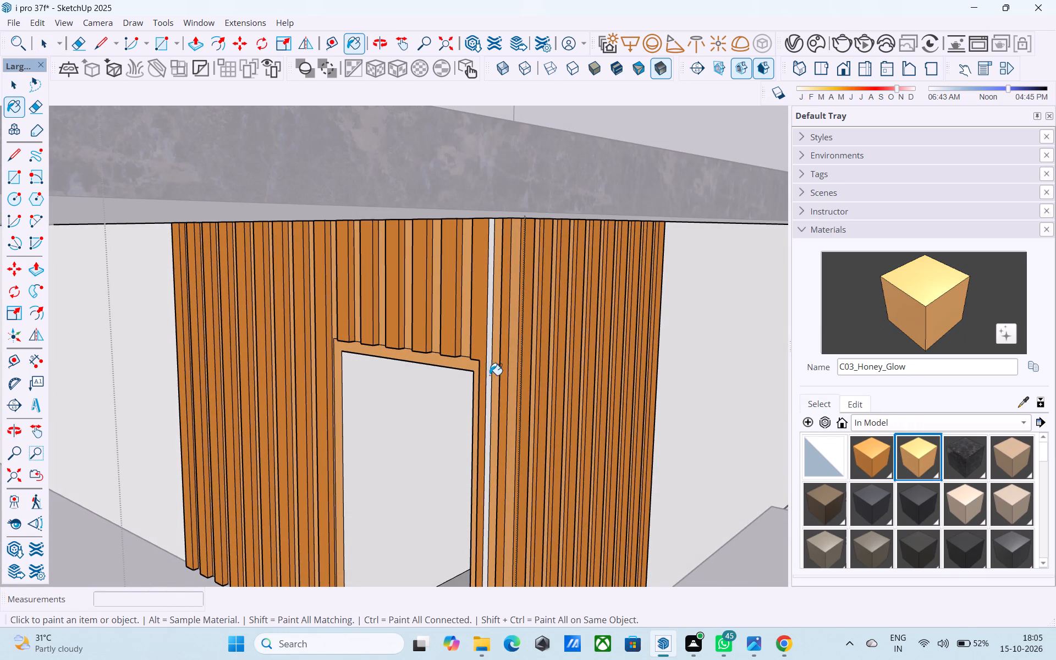
scroll(488, 369, up, 8)
click(487, 360)
scroll(516, 357, down, 20)
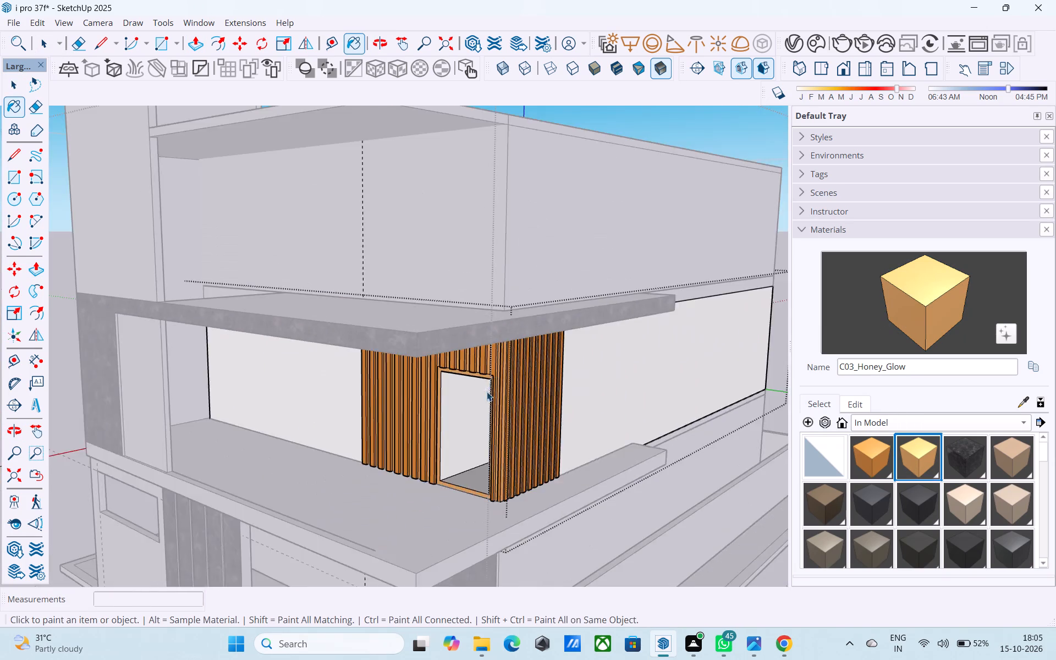
key(space)
Leave the slat cladding's editing context and save the model.
scroll(487, 392, down, 3)
middle_drag(486, 392, 624, 345)
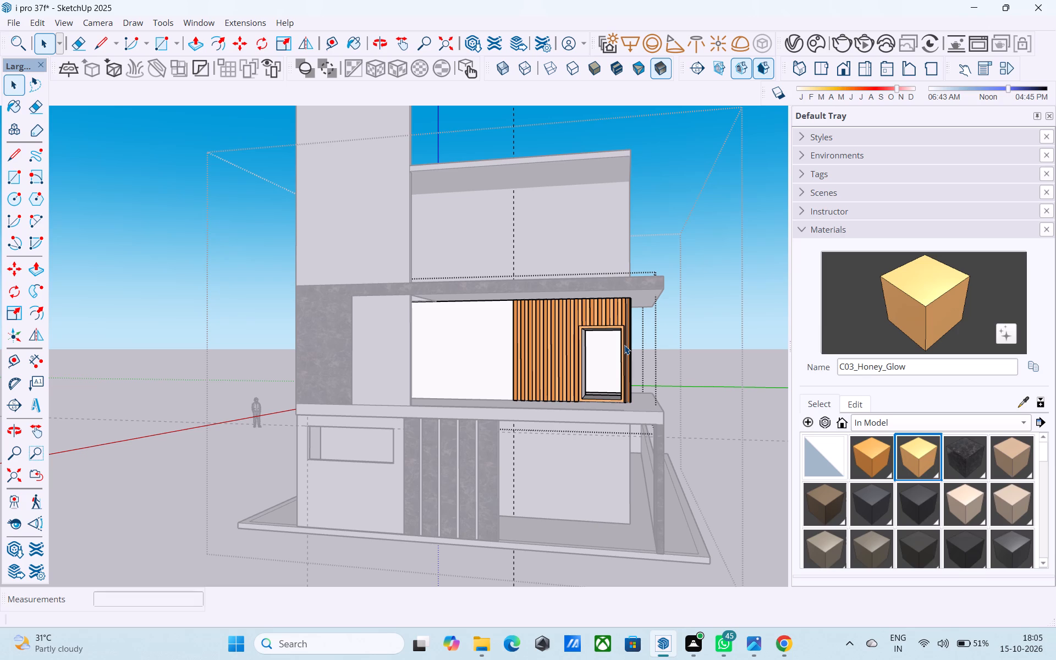
key(space)
middle_drag(628, 391, 578, 354)
scroll(579, 357, down, 4)
middle_drag(580, 359, 602, 419)
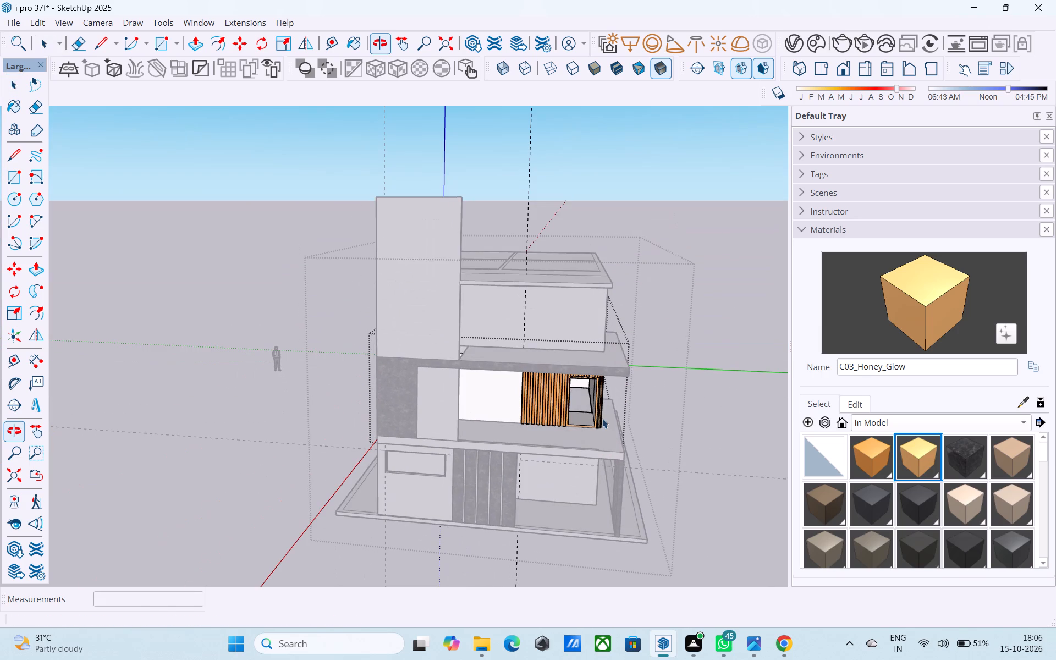
click(675, 383)
key(ctrl+s)
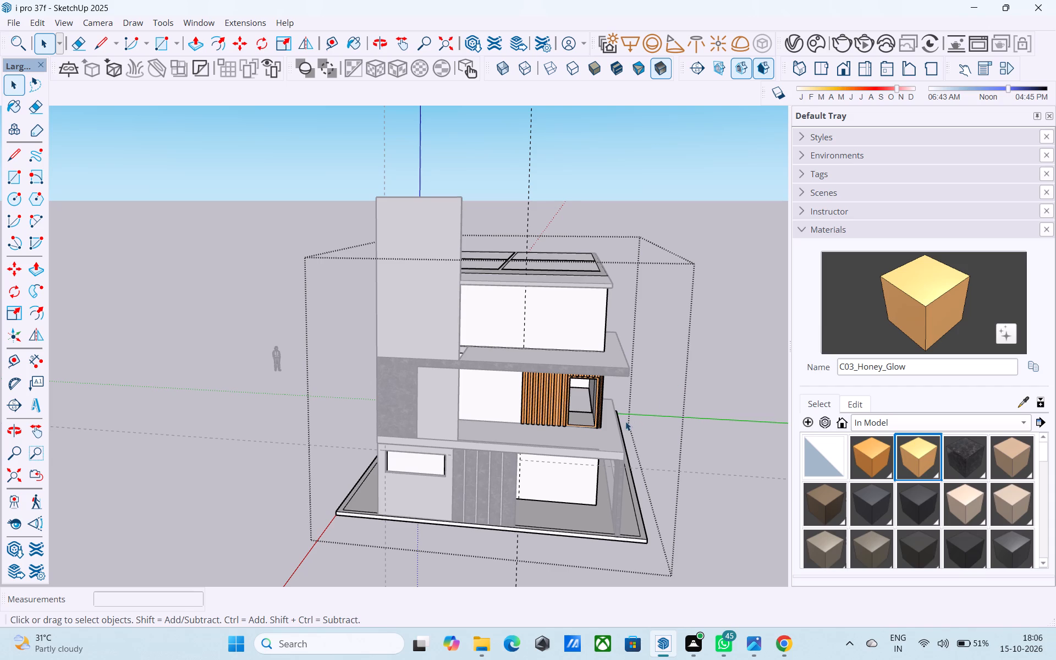
Open the house frame group and paint the middle floor's marble L-shaped front face with ThomThom - Buttons1.
middle_drag(624, 422, 637, 394)
scroll(601, 400, up, 2)
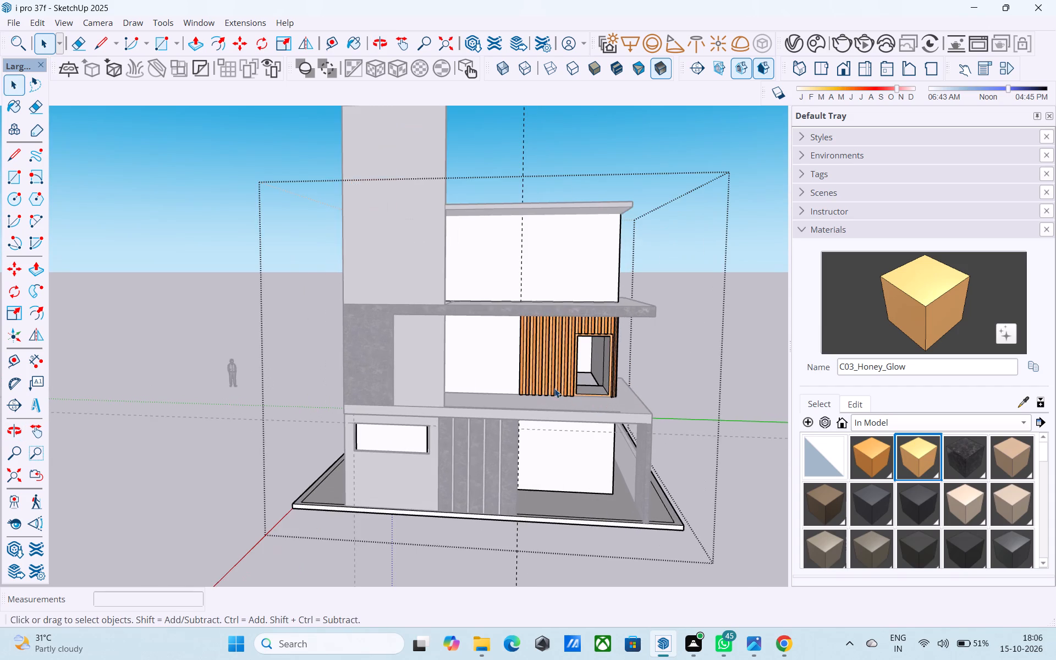
scroll(524, 399, up, 2)
click(501, 431)
scroll(538, 410, down, 4)
click(717, 366)
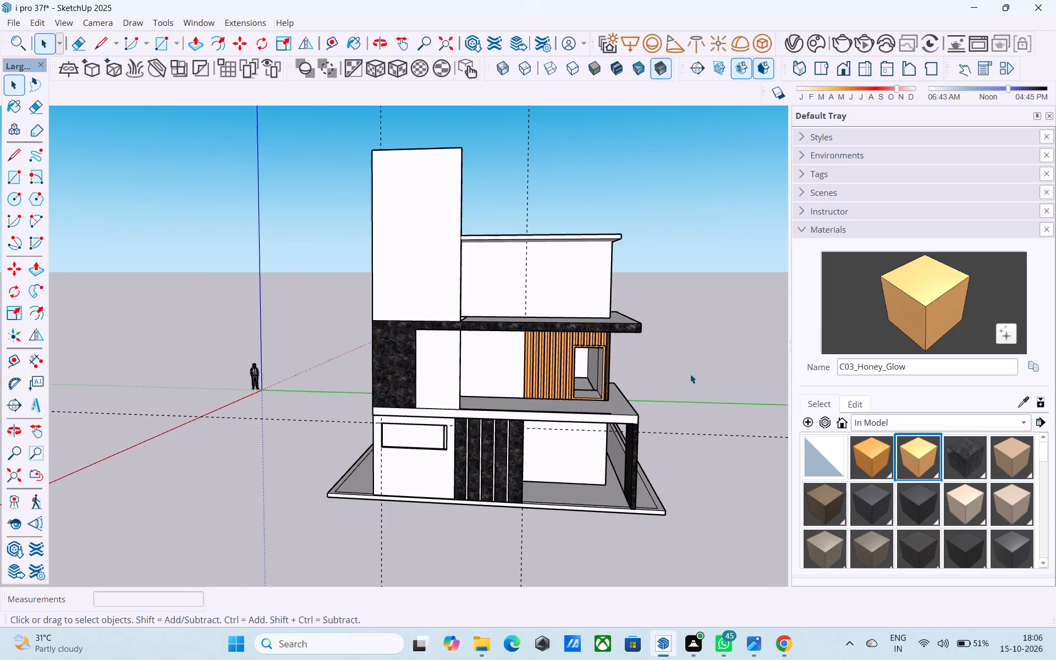
scroll(514, 364, up, 3)
double_click(340, 335)
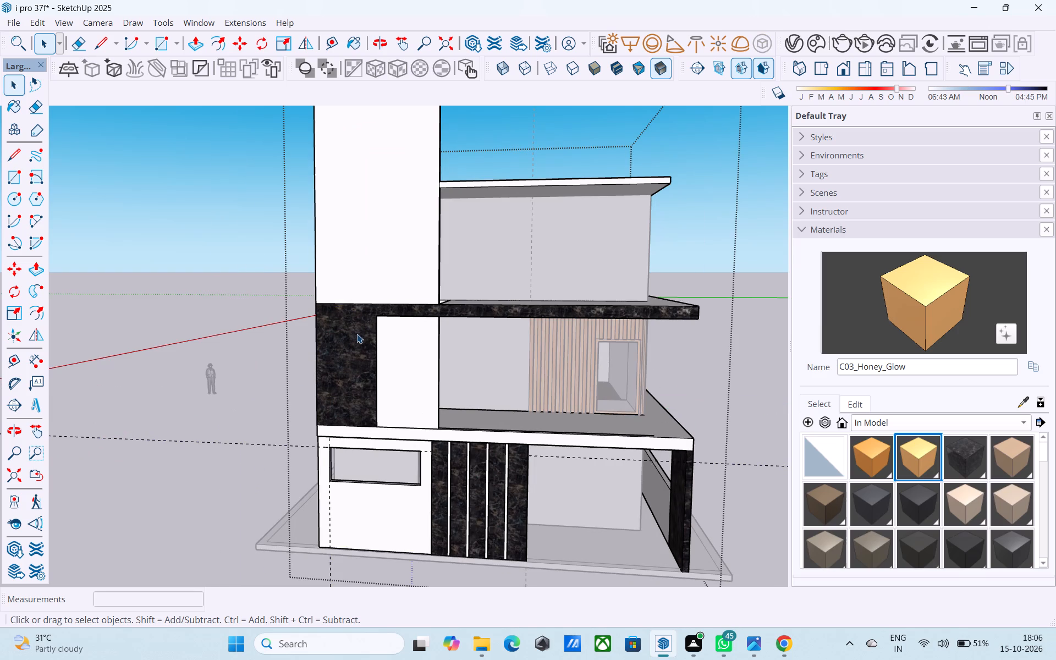
middle_drag(357, 334, 349, 326)
scroll(387, 309, up, 2)
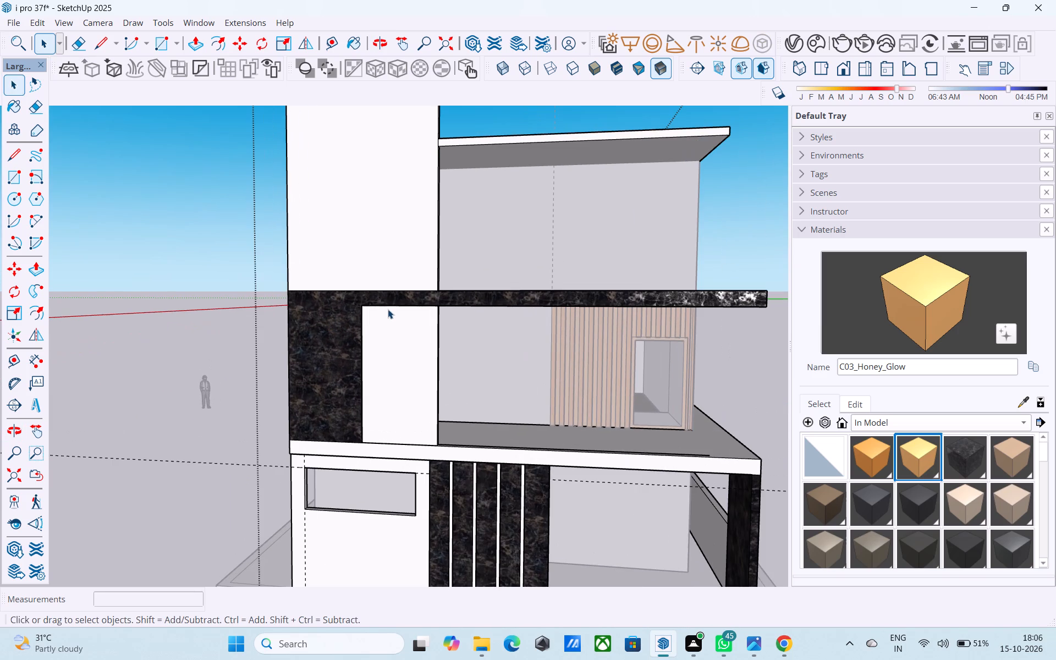
click(873, 493)
scroll(460, 377, up, 1)
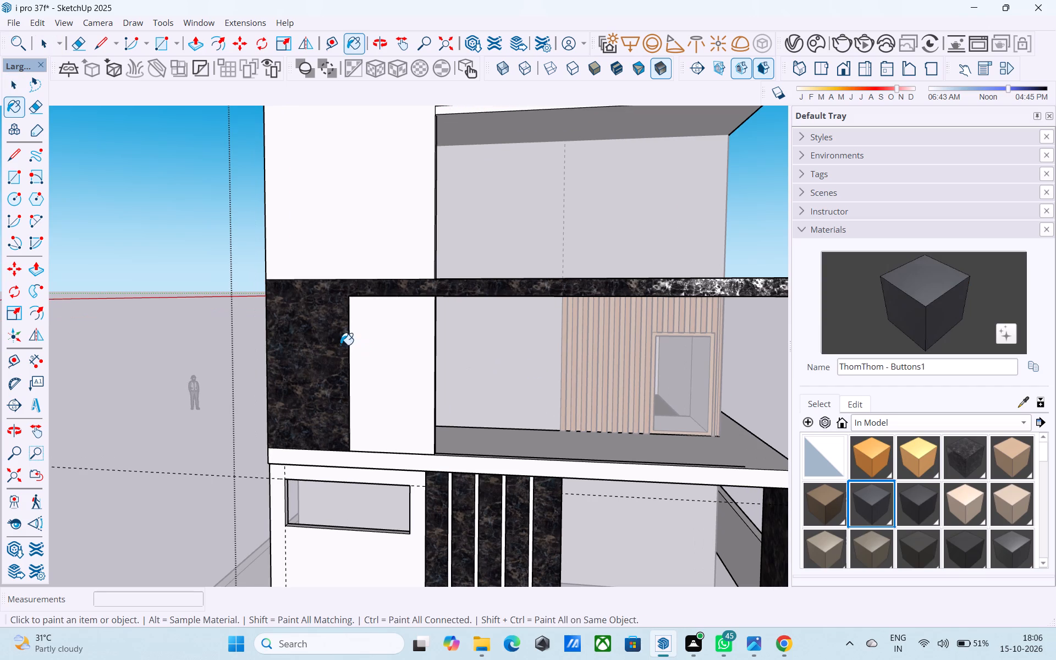
click(338, 343)
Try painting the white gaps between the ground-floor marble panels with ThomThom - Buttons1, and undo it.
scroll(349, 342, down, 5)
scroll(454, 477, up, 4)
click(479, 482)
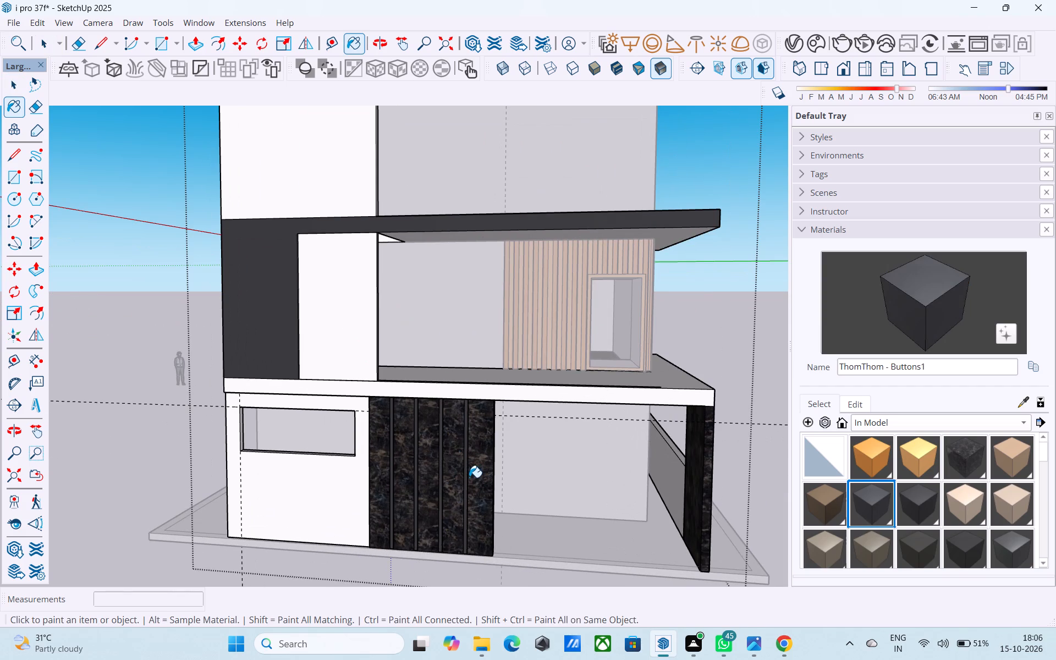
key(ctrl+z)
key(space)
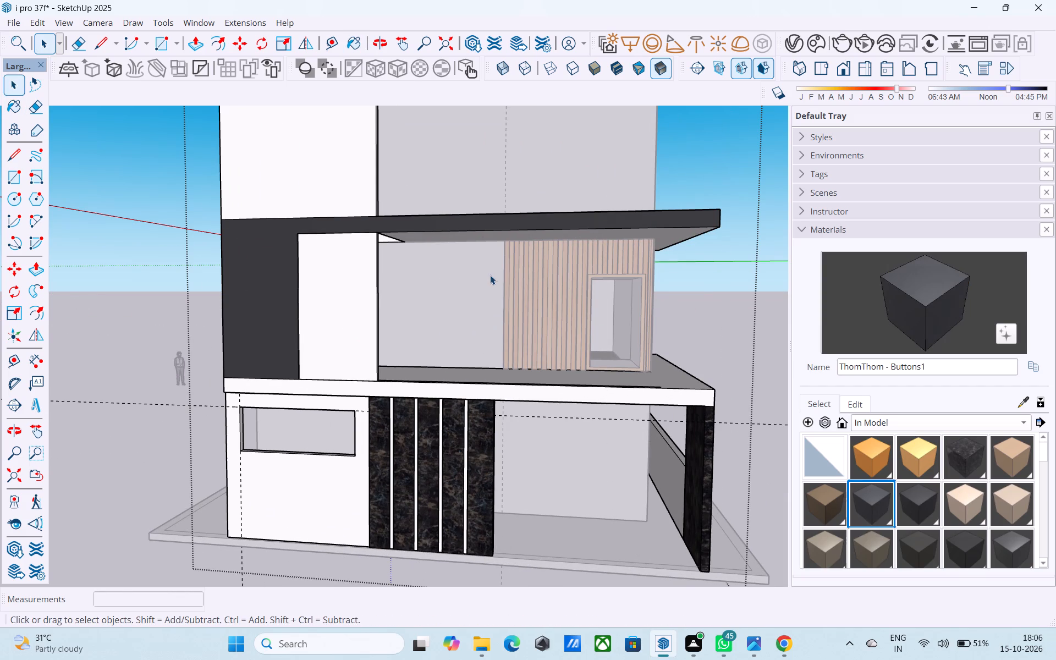
Offset the outline of the middle floor's dark L-shaped front face by 1".
shift+middle_drag(489, 275, 509, 312)
scroll(437, 236, up, 4)
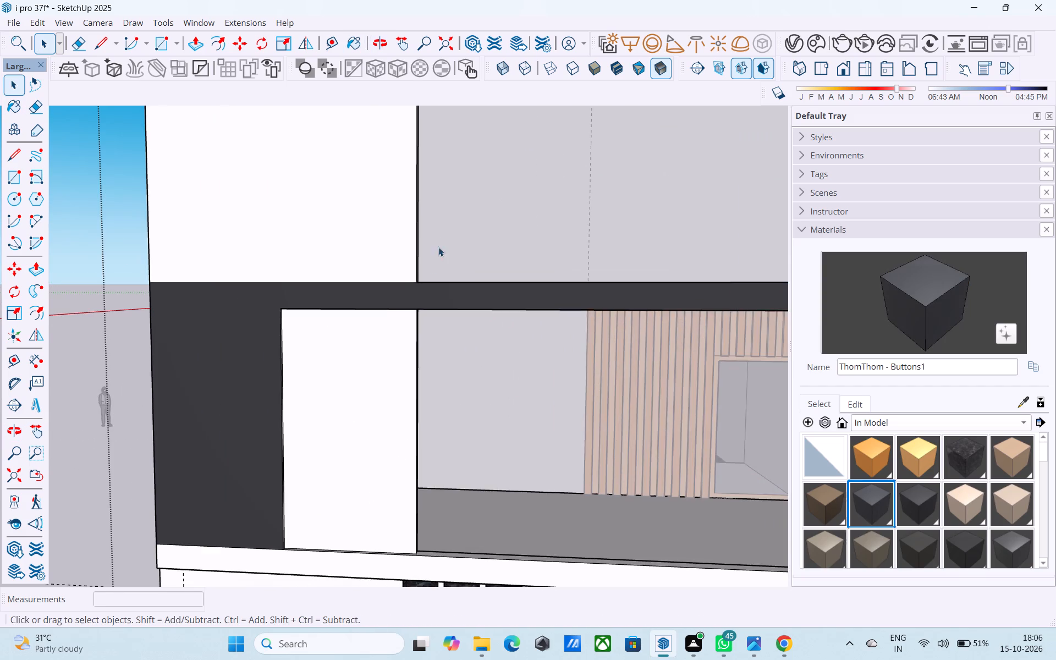
scroll(416, 287, up, 3)
click(414, 281)
middle_drag(520, 326, 470, 298)
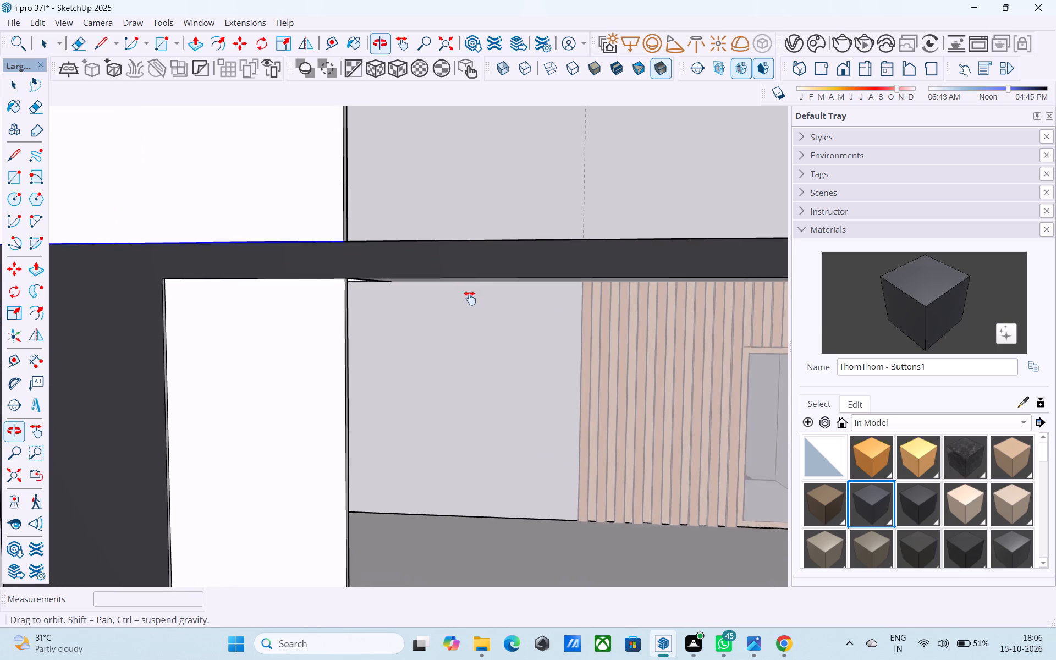
middle_drag(470, 298, 241, 338)
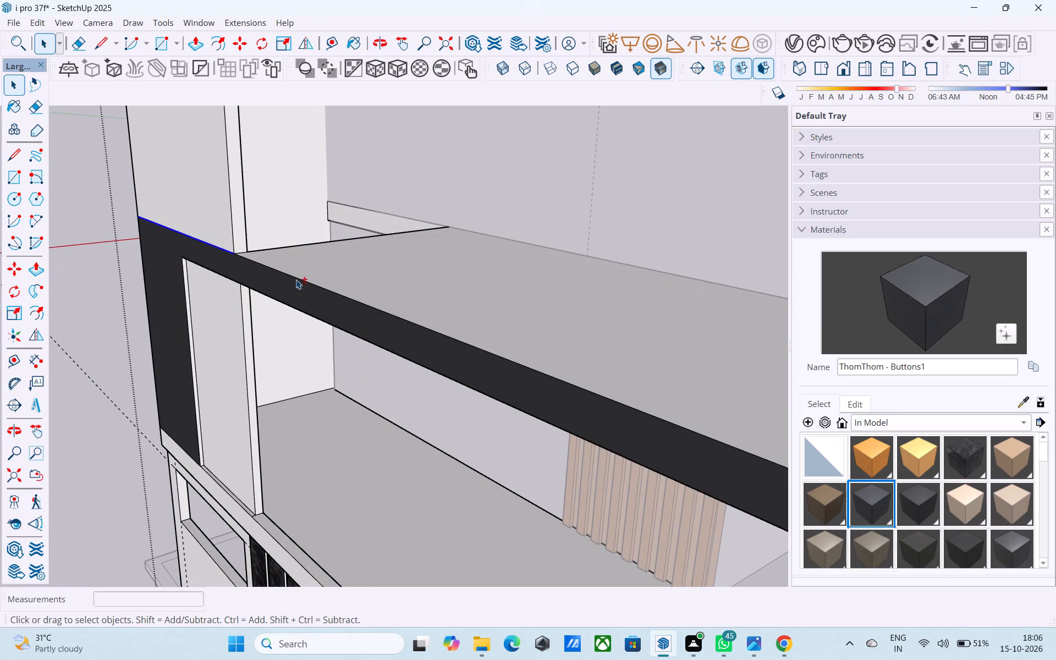
shift+click(298, 278)
key(space)
click(298, 284)
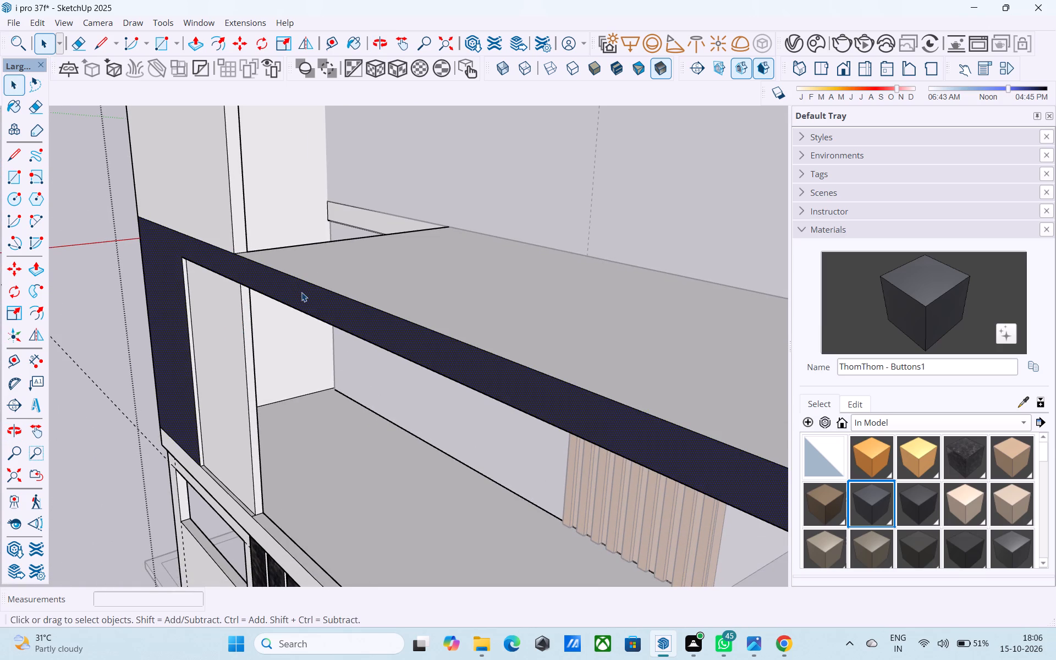
key(f)
click(301, 292)
key(1)
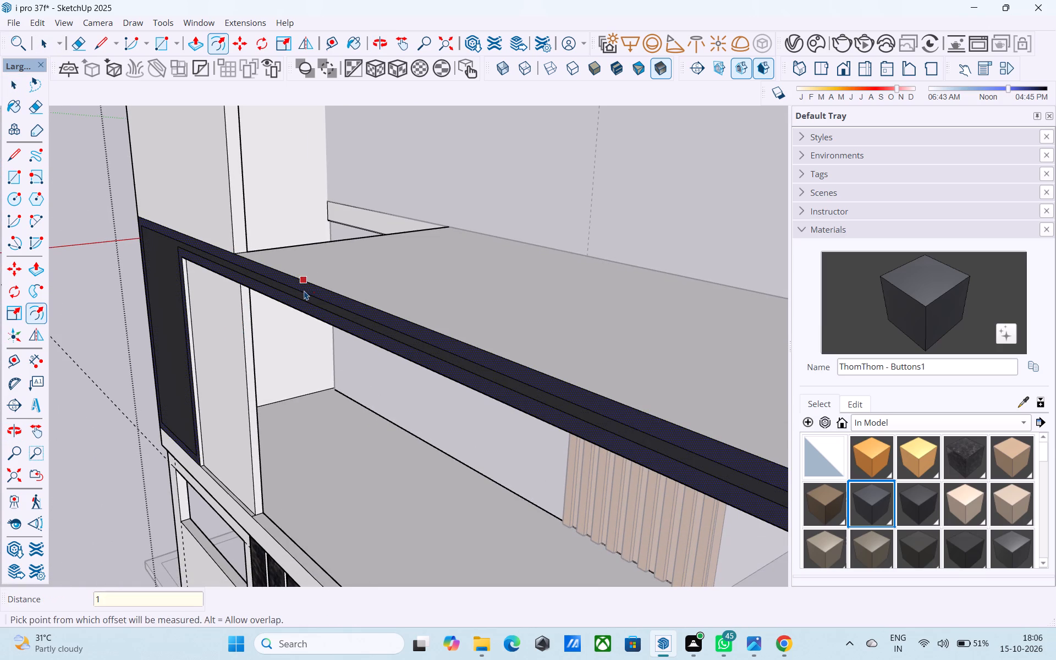
key(shift+quotedbl)
key(Return)
Push/Pull the thin offset border around the dark L-shaped front face by 2".
key(n)
scroll(517, 356, up, 4)
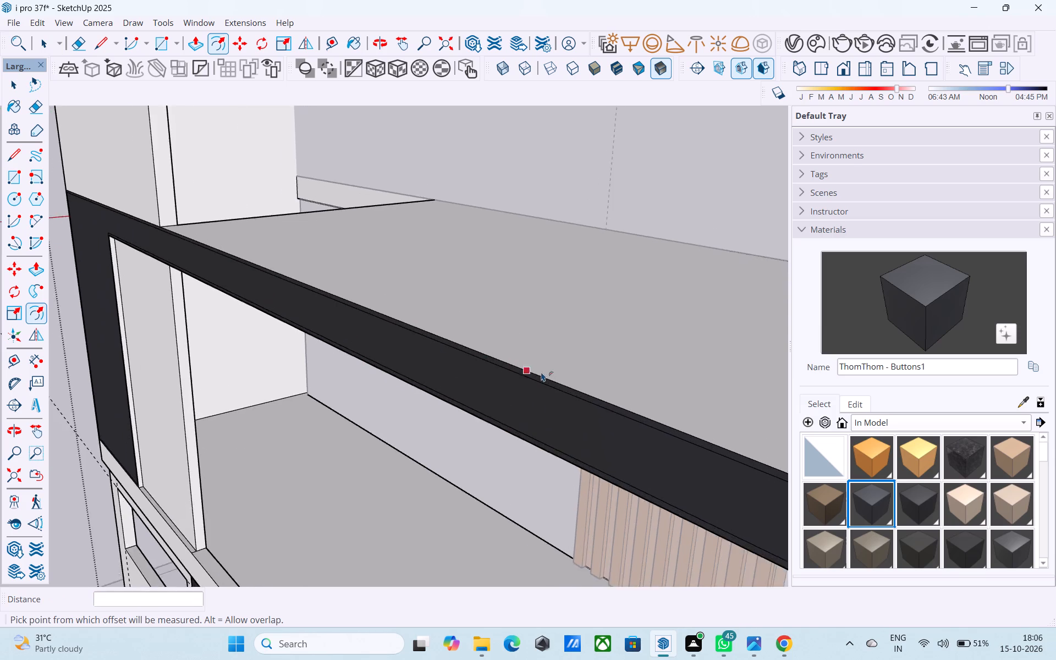
scroll(541, 372, up, 8)
key(space)
scroll(593, 411, up, 2)
click(597, 400)
scroll(597, 400, down, 8)
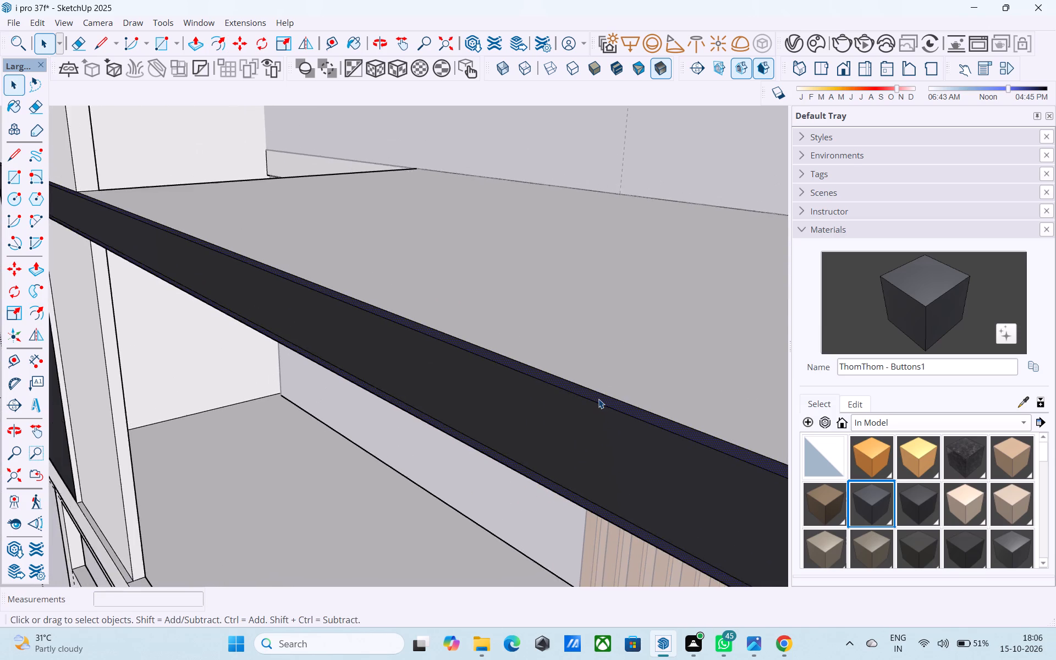
scroll(598, 399, down, 2)
key(p)
click(598, 397)
text(2")
key(Return)
key(space)
Examine the dark frame's new border and the tower above it from the front, side and top.
middle_drag(442, 432, 557, 400)
scroll(557, 399, down, 8)
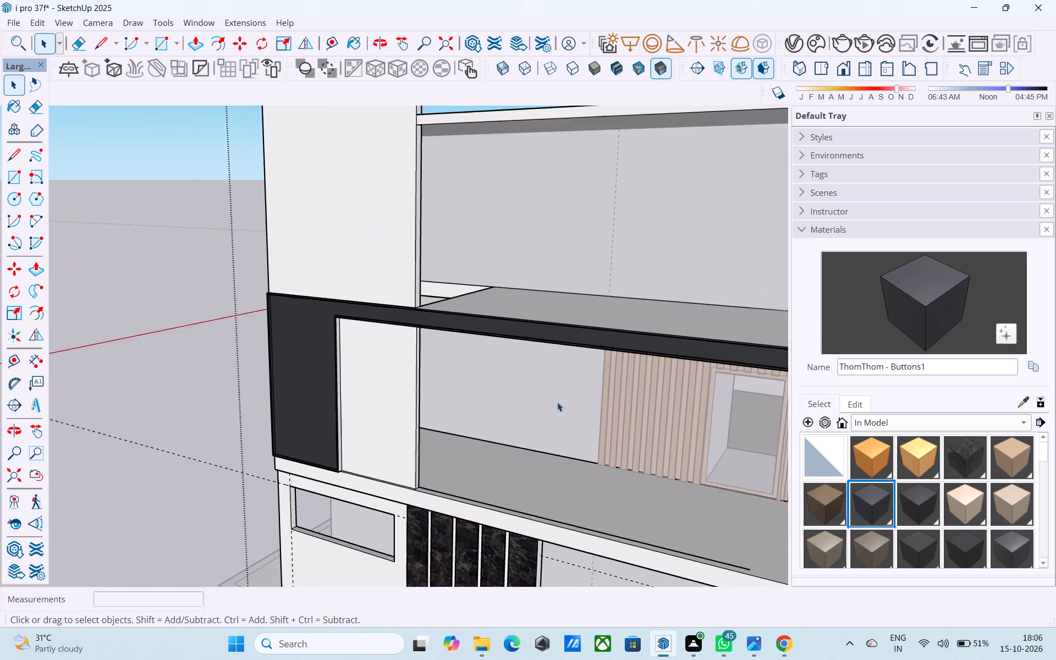
shift+middle_drag(557, 402, 576, 403)
scroll(560, 377, up, 5)
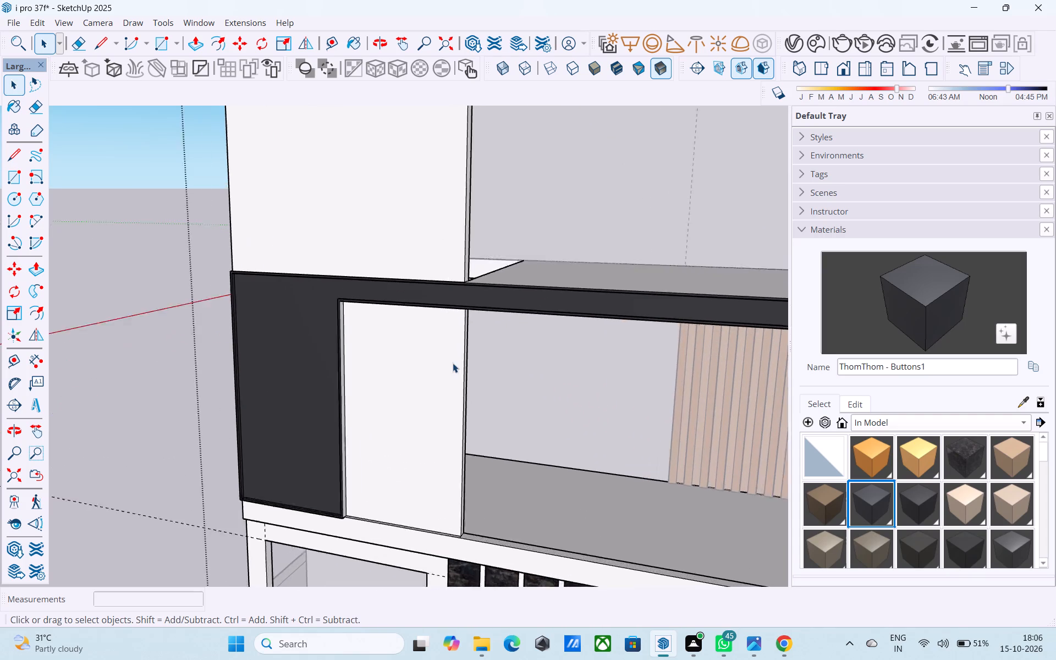
scroll(453, 363, up, 1)
middle_drag(320, 452, 416, 351)
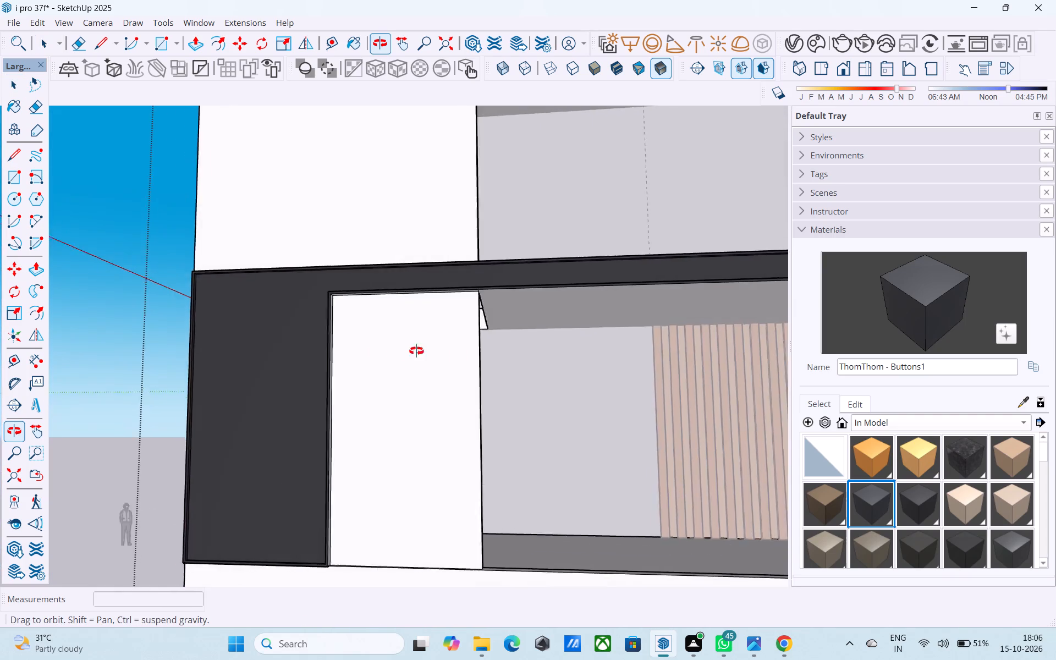
middle_drag(416, 351, 720, 417)
middle_drag(487, 386, 438, 419)
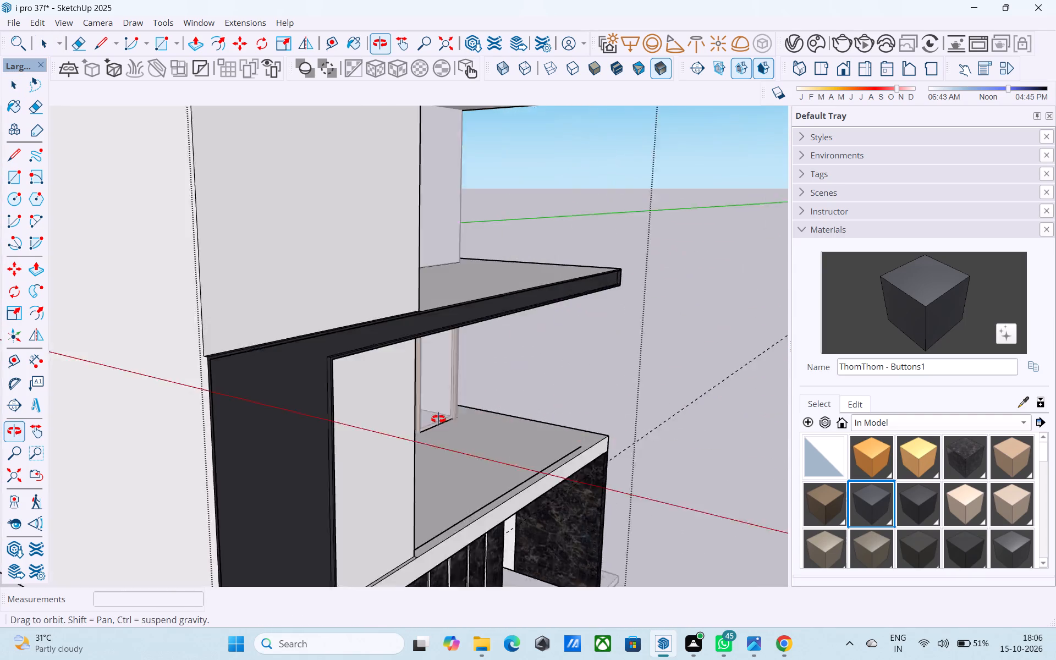
middle_drag(438, 419, 394, 419)
scroll(394, 419, down, 7)
middle_drag(391, 420, 387, 435)
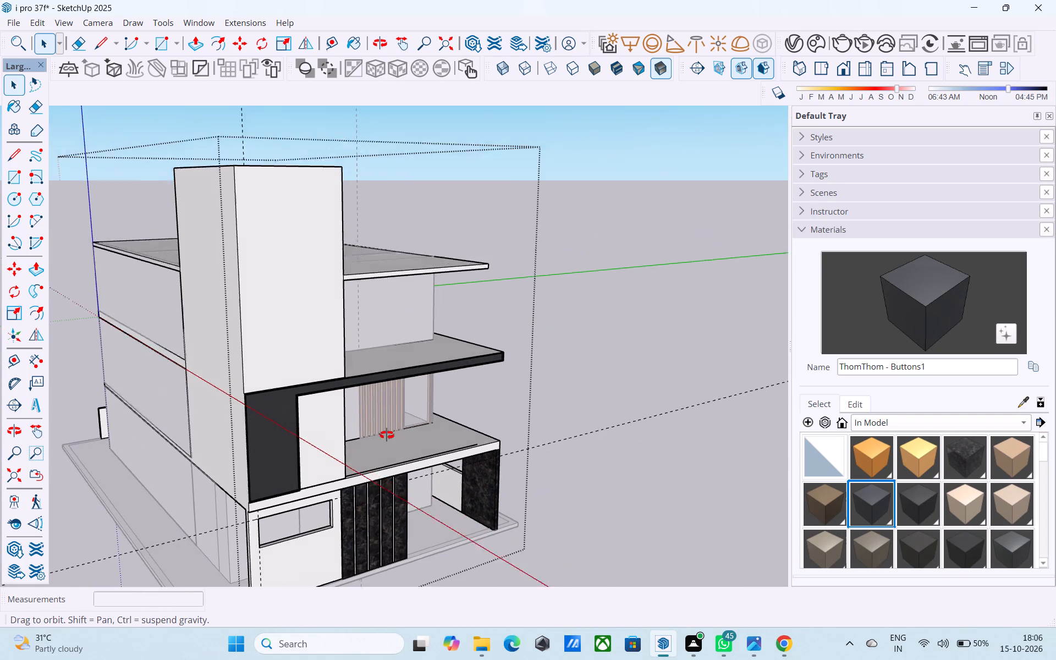
middle_drag(387, 435, 399, 527)
middle_drag(302, 487, 319, 497)
scroll(319, 497, up, 5)
scroll(319, 497, down, 4)
middle_drag(319, 497, 366, 481)
scroll(371, 478, down, 4)
middle_drag(372, 480, 352, 466)
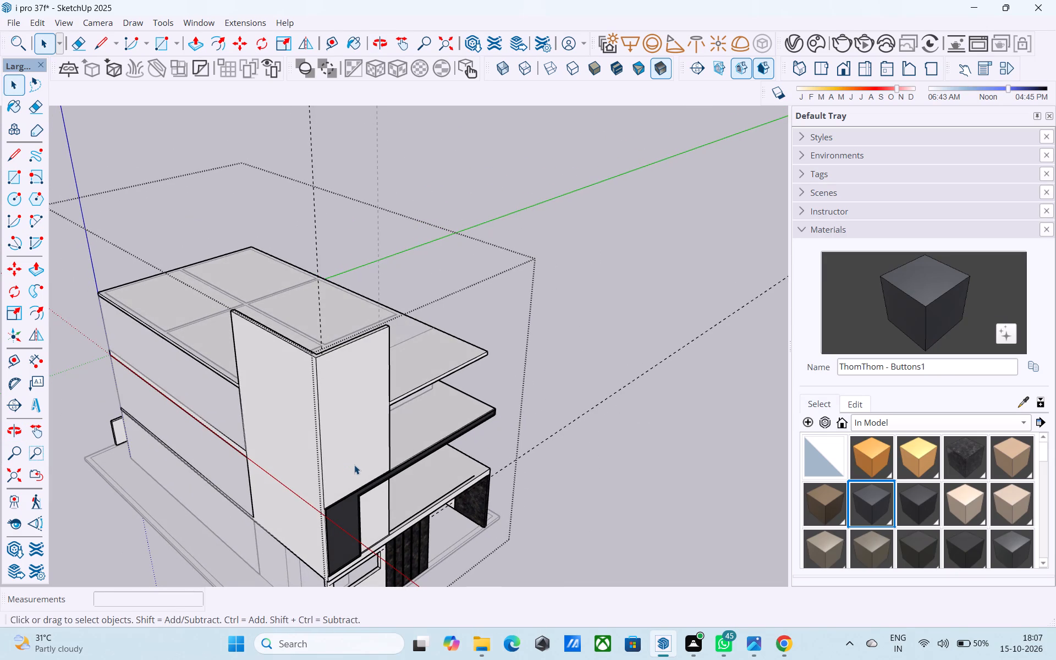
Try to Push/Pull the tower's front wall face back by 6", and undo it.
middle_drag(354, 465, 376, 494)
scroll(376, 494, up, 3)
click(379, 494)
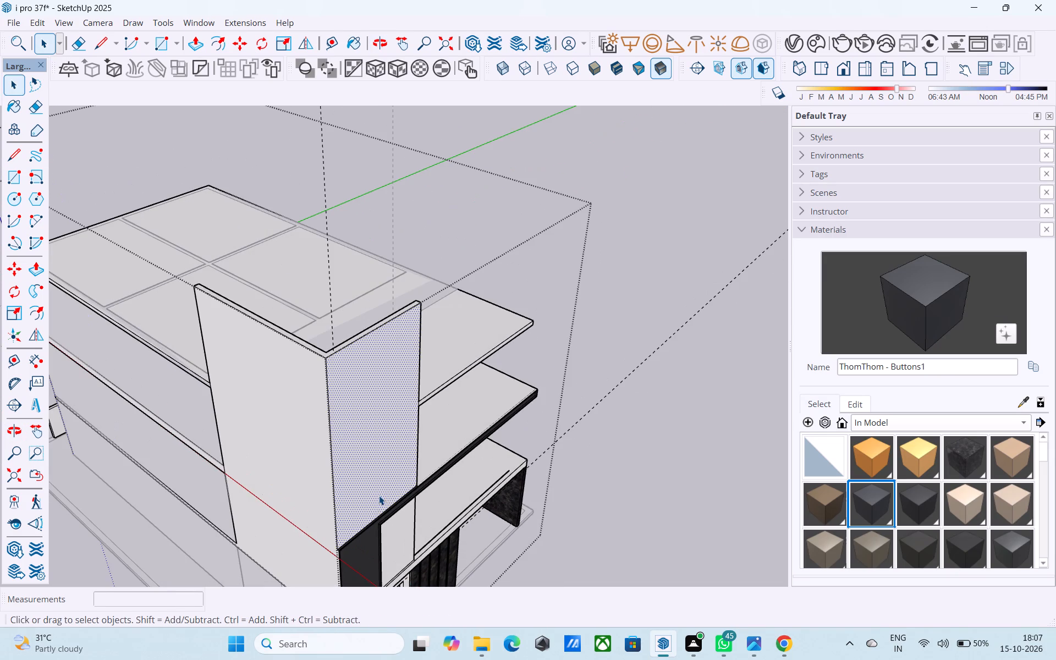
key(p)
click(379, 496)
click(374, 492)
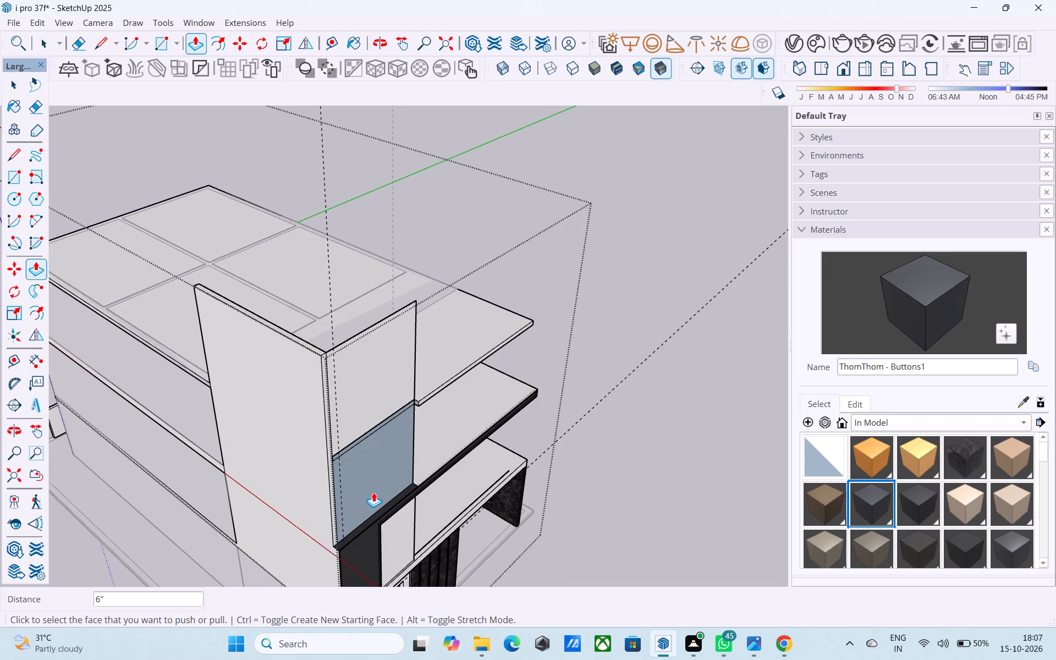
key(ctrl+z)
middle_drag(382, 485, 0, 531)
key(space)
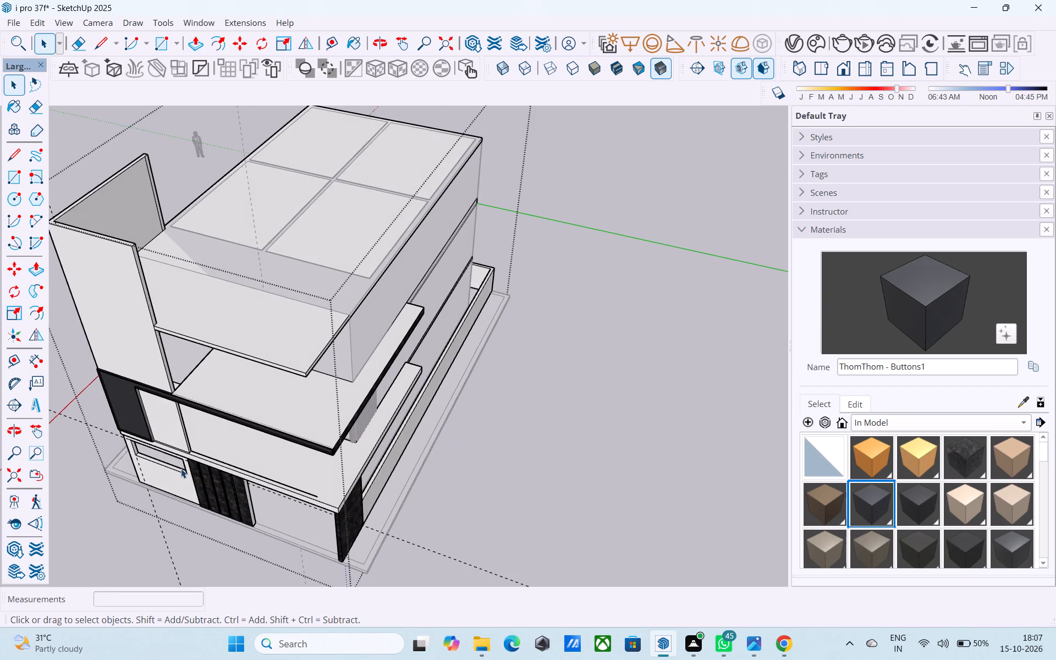
Push/Pull the front edge face of the roof overhang beside the tower back about 4' 8".
middle_drag(184, 465, 244, 475)
scroll(277, 441, up, 3)
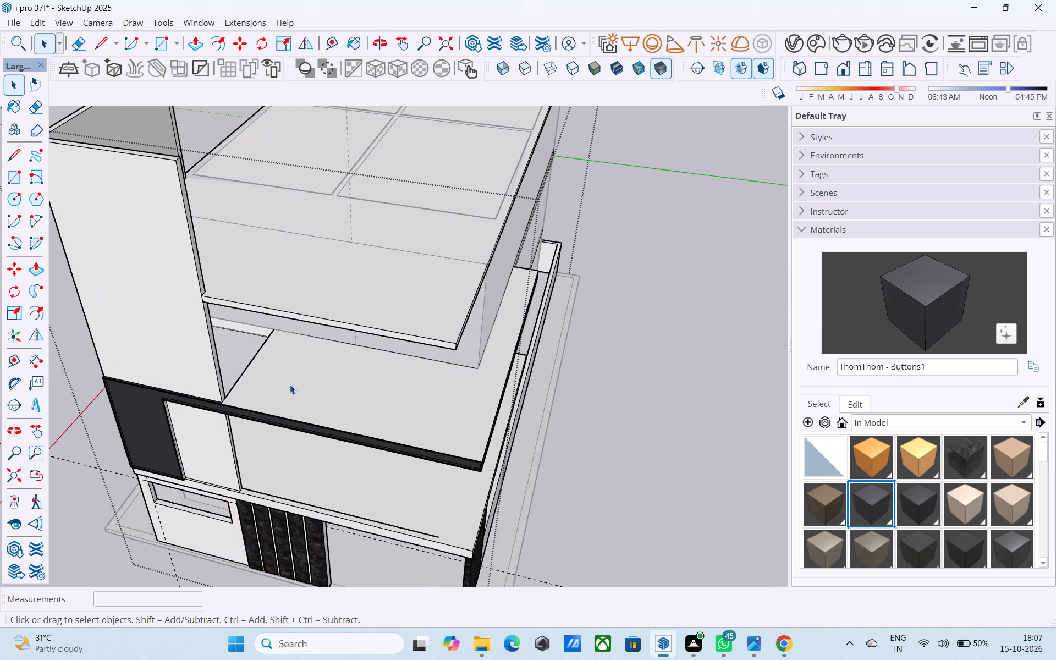
scroll(287, 333, up, 5)
click(281, 298)
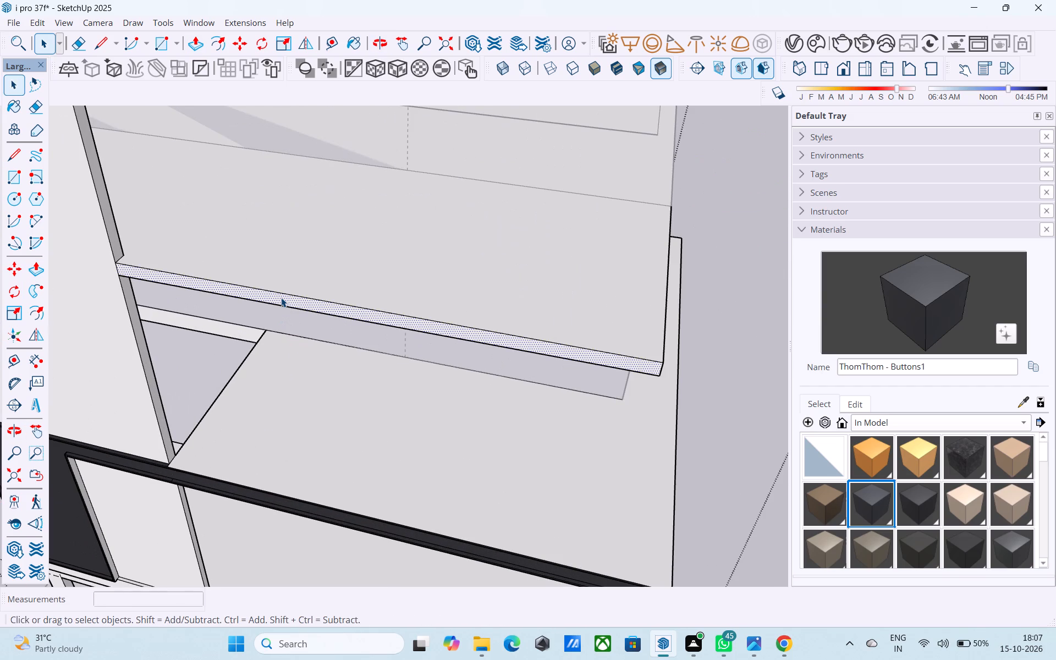
key(p)
click(281, 298)
click(335, 229)
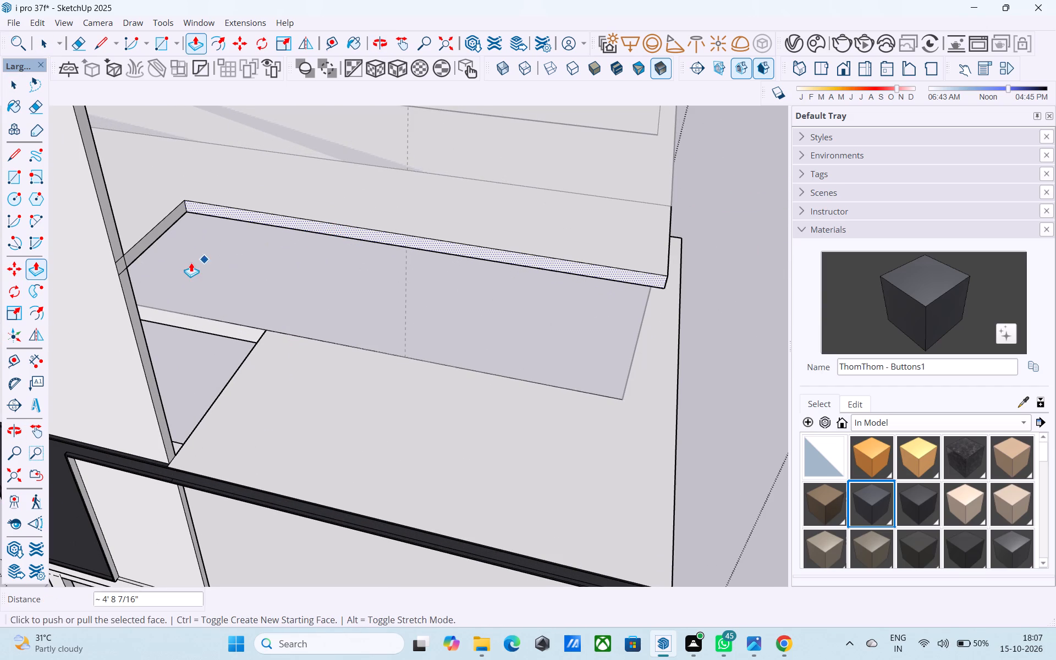
middle_drag(191, 262, 161, 330)
shift+middle_drag(396, 263, 69, 275)
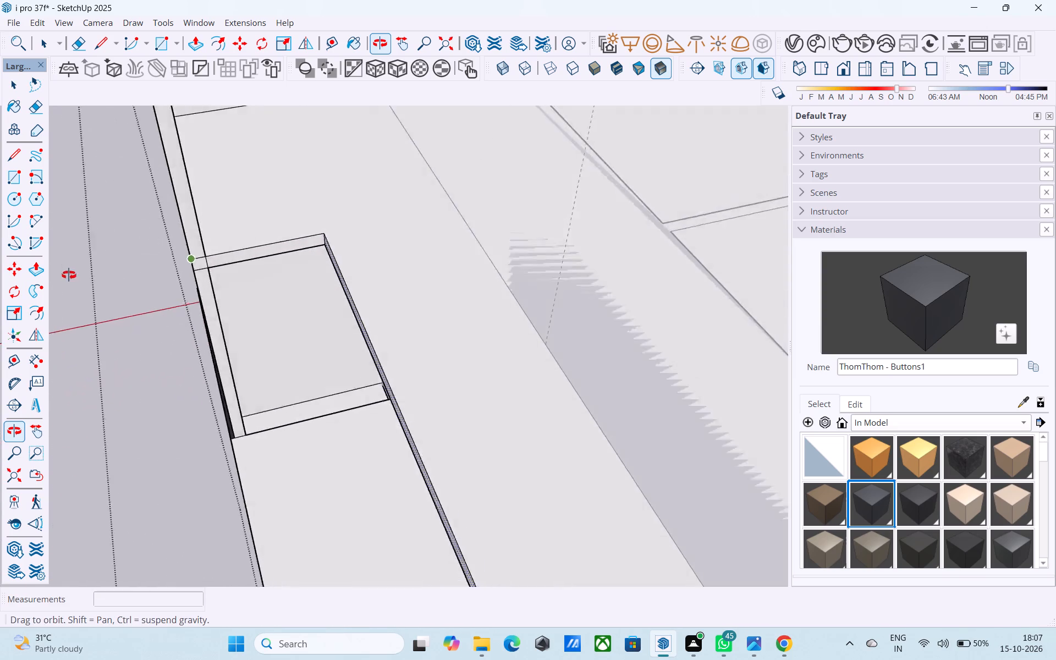
Examine where the cut in the roof overhang meets the tower's front wall and the leftover lines on the wall's end face.
shift+middle_drag(69, 275, 194, 200)
scroll(194, 200, up, 7)
key(space)
scroll(180, 377, up, 6)
click(201, 403)
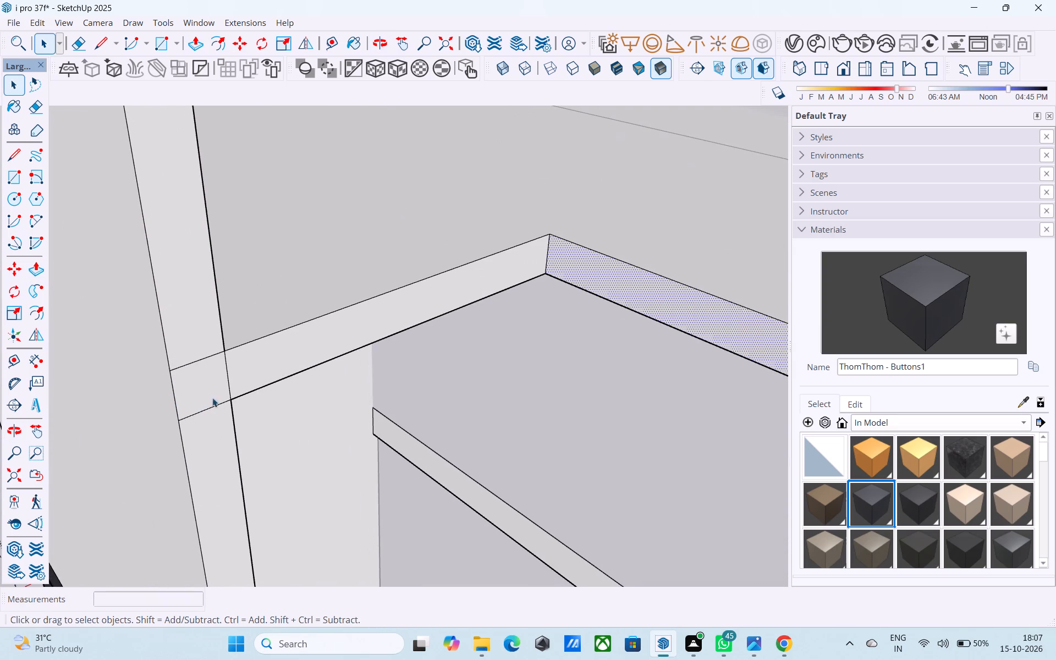
click(274, 357)
scroll(359, 338, down, 20)
scroll(359, 338, down, 7)
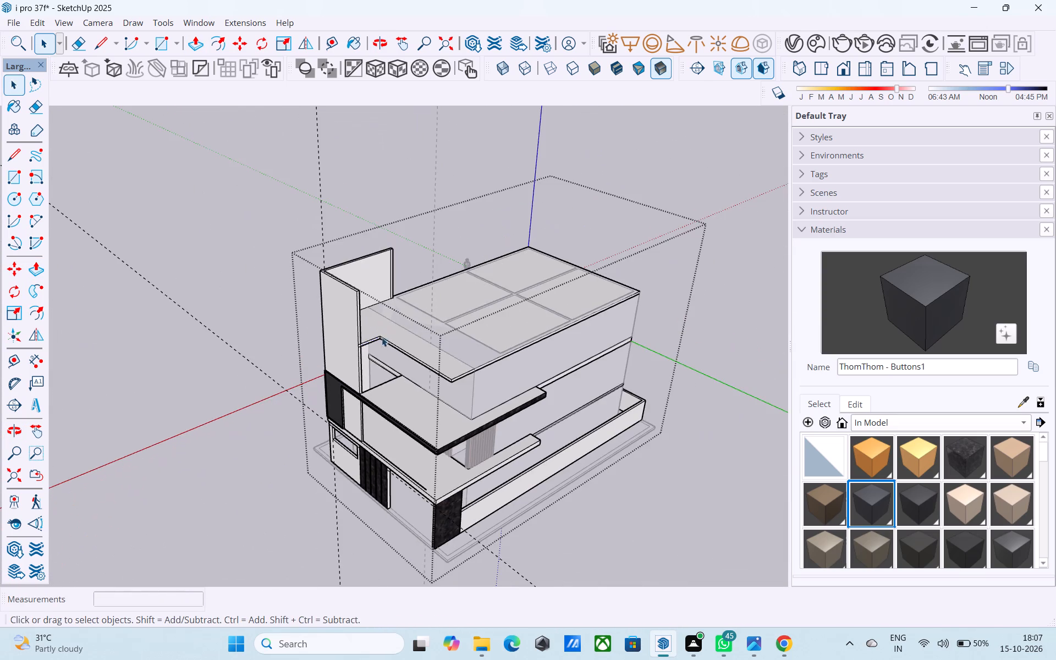
scroll(417, 331, up, 20)
scroll(417, 331, up, 6)
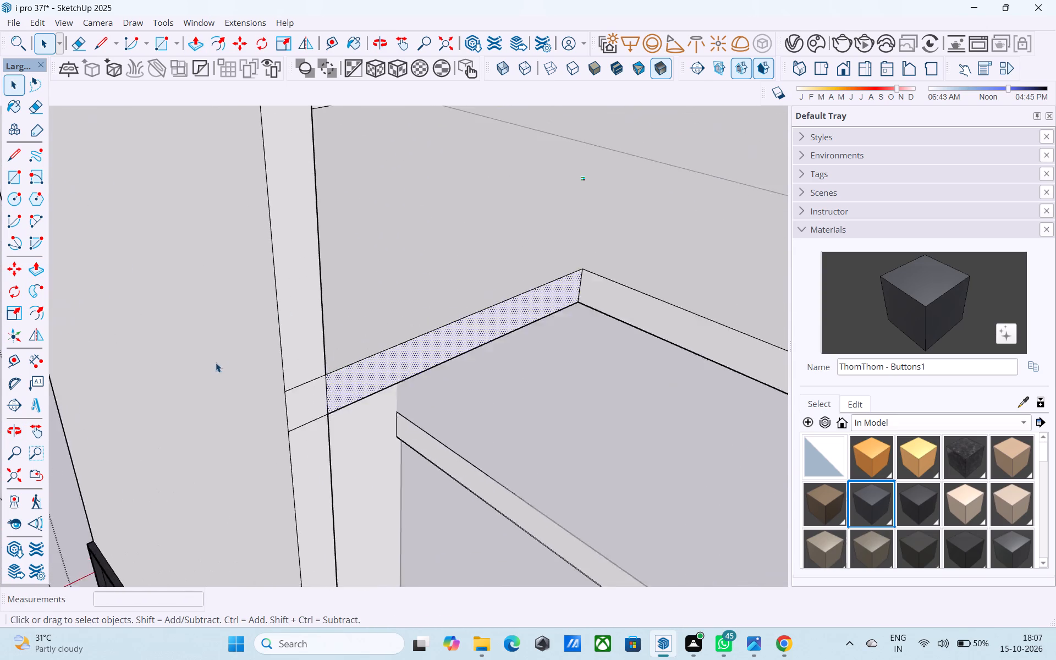
scroll(216, 362, up, 7)
shift+middle_drag(312, 397, 299, 386)
scroll(323, 397, up, 16)
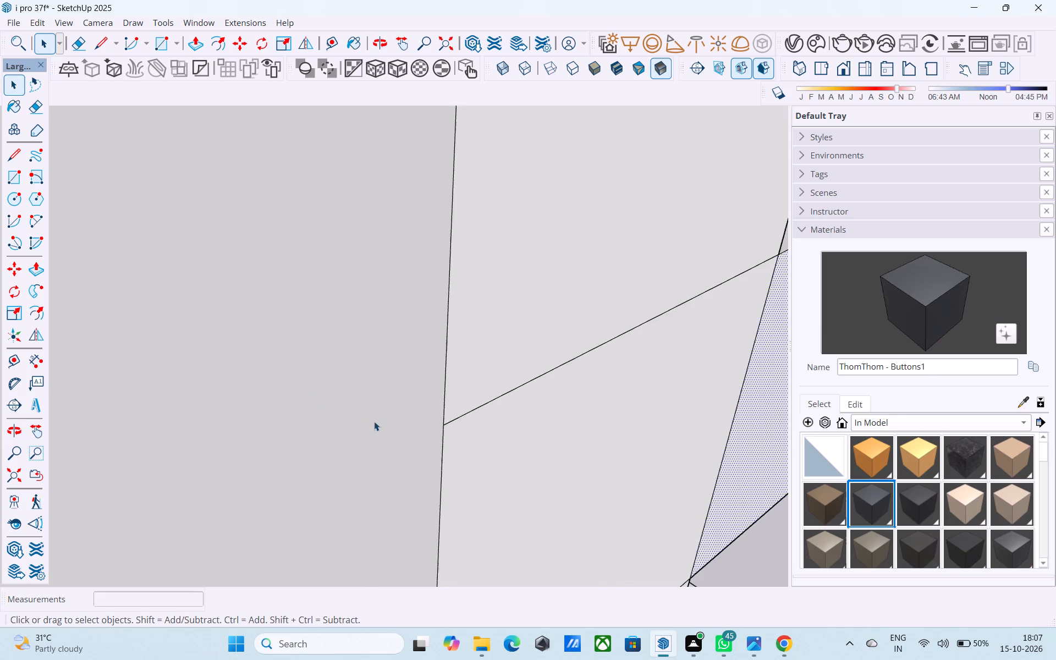
middle_drag(394, 447, 398, 289)
shift+middle_drag(431, 350, 443, 353)
shift+scroll(432, 353, up, 20)
shift+scroll(432, 353, up, 9)
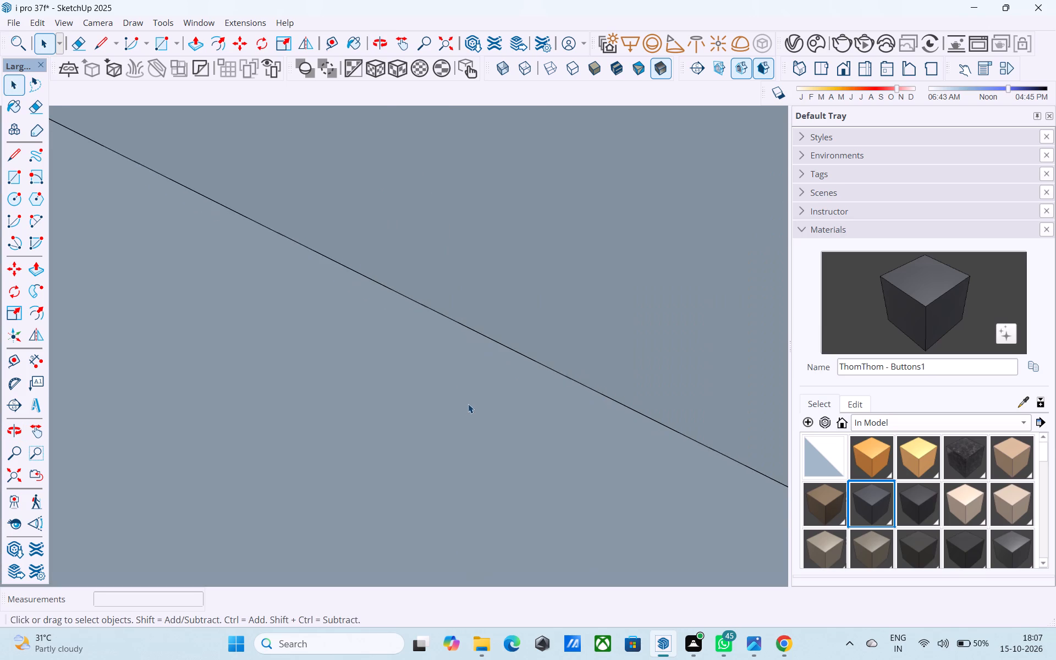
shift+scroll(468, 404, up, 5)
scroll(464, 405, down, 20)
scroll(464, 405, down, 10)
scroll(372, 457, up, 2)
scroll(372, 457, down, 7)
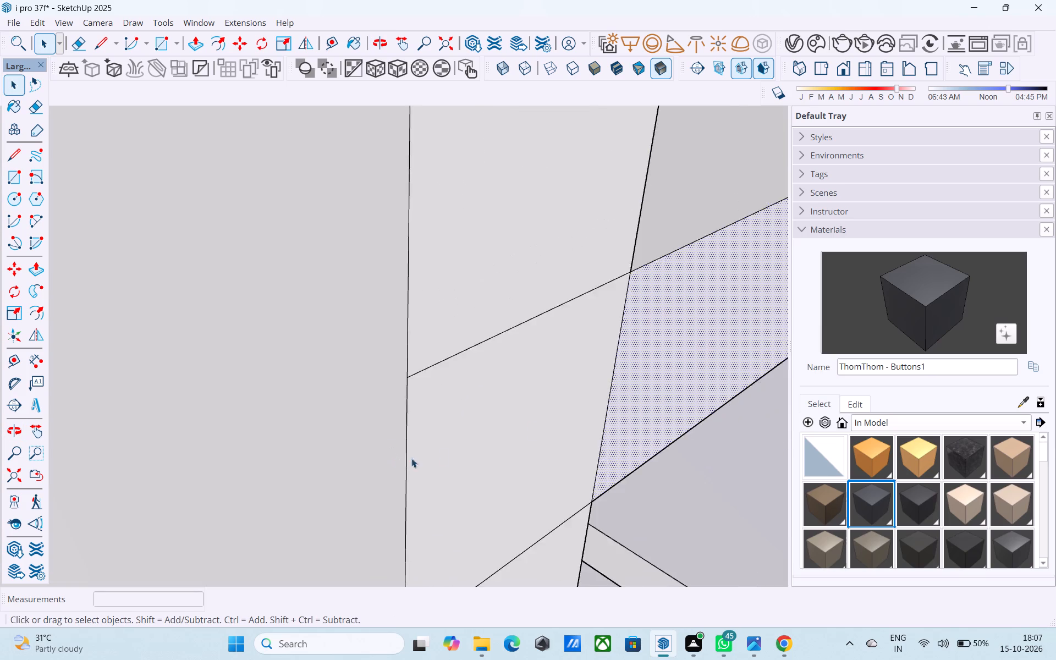
scroll(411, 458, down, 16)
shift+middle_drag(577, 441, 343, 424)
scroll(349, 405, down, 12)
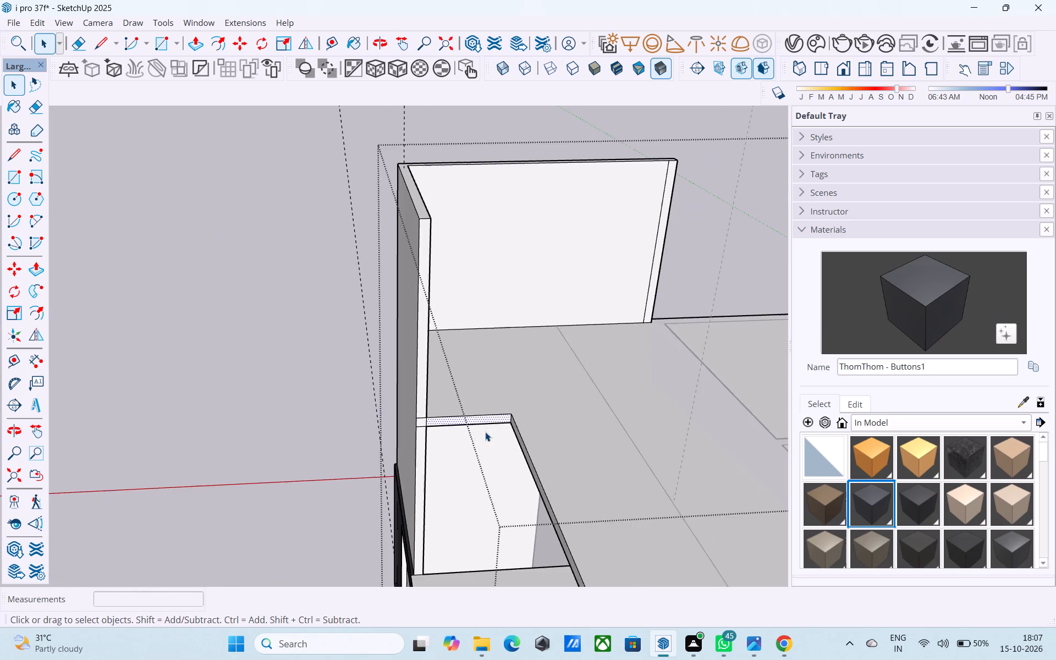
Push/Pull the short end face of the overhang cut-out beside the tower 10' back to the tower's side wall.
shift+middle_drag(486, 432, 493, 425)
scroll(493, 425, up, 3)
key(p)
click(492, 421)
click(458, 254)
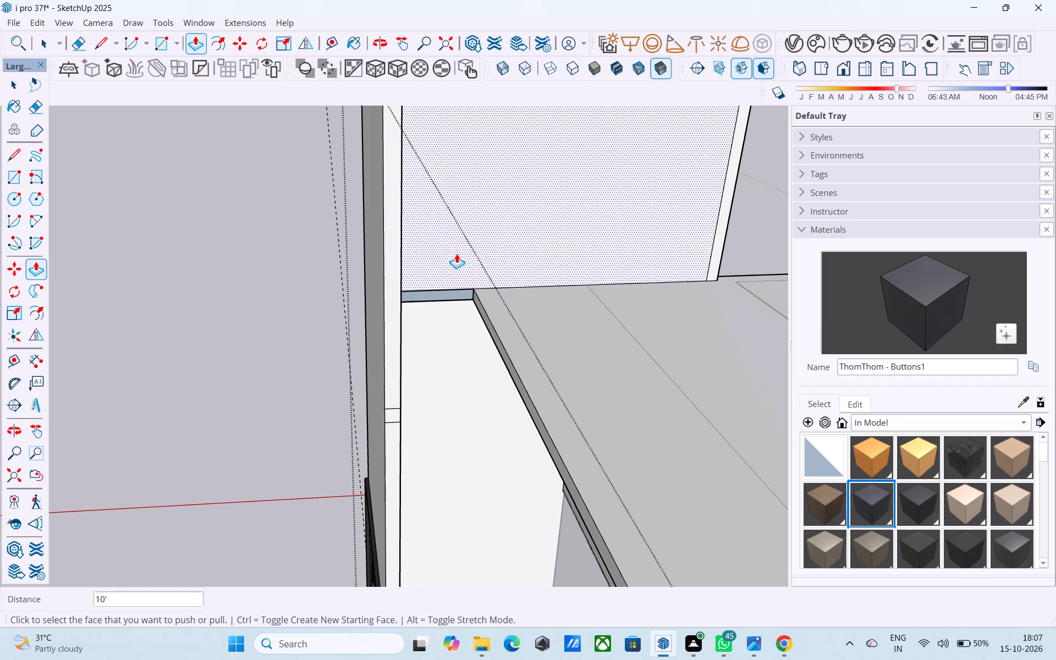
key(space)
Draw a rectangle over the narrow opening left in the tower's side wall at roof slab level.
middle_drag(464, 307, 397, 291)
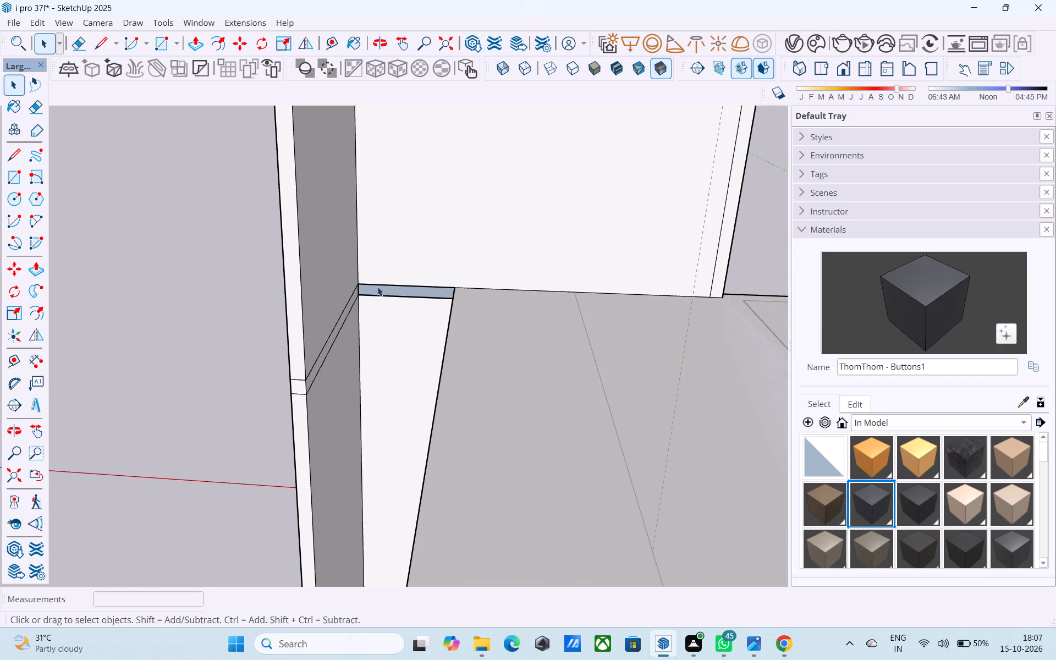
key(r)
scroll(337, 286, up, 2)
click(368, 284)
shift+middle_drag(452, 332, 570, 332)
scroll(570, 328, up, 7)
click(537, 268)
Erase the patch's edges on the side wall and the leftover slab lines on the inner and end faces of the tower's front wall.
key(e)
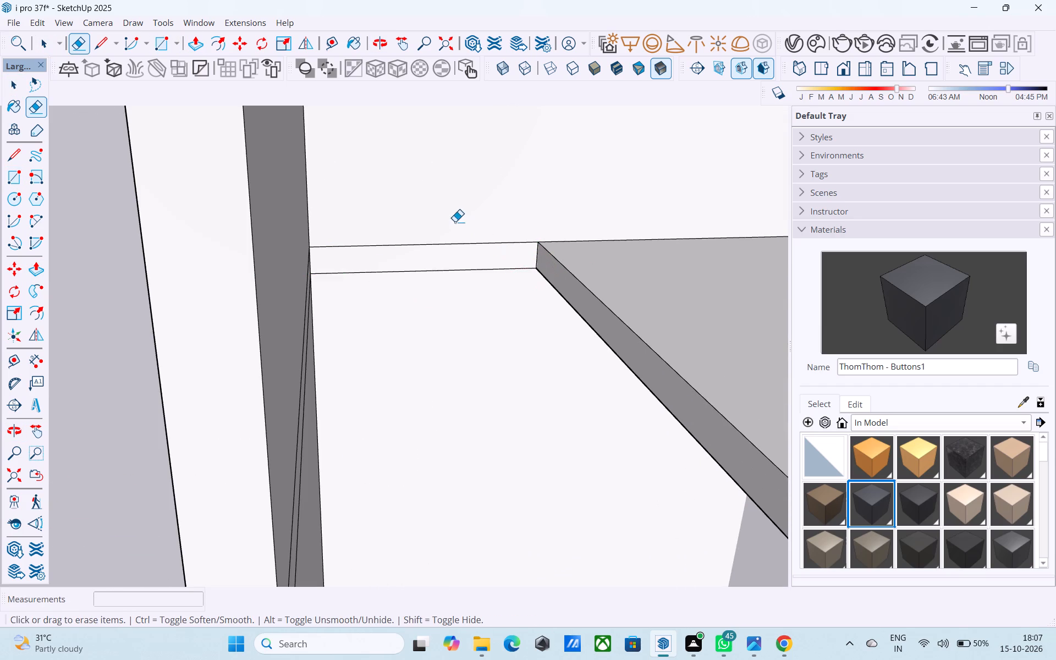
drag(453, 220, 438, 338)
scroll(427, 370, down, 5)
middle_drag(421, 369, 370, 356)
drag(288, 318, 317, 375)
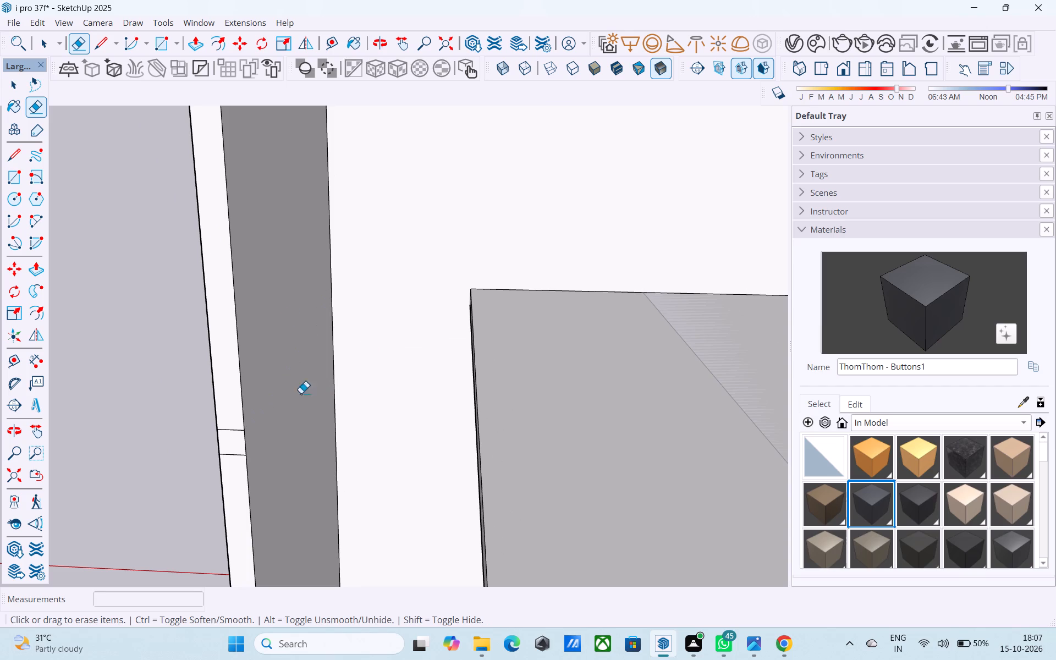
drag(237, 424, 244, 448)
key(ctrl+z)
scroll(243, 453, up, 5)
drag(229, 411, 221, 443)
drag(222, 450, 223, 464)
Push/Pull the inner face of the tower's front wall inward, thickening the wall to about 1' 5 1/2".
scroll(263, 493, down, 7)
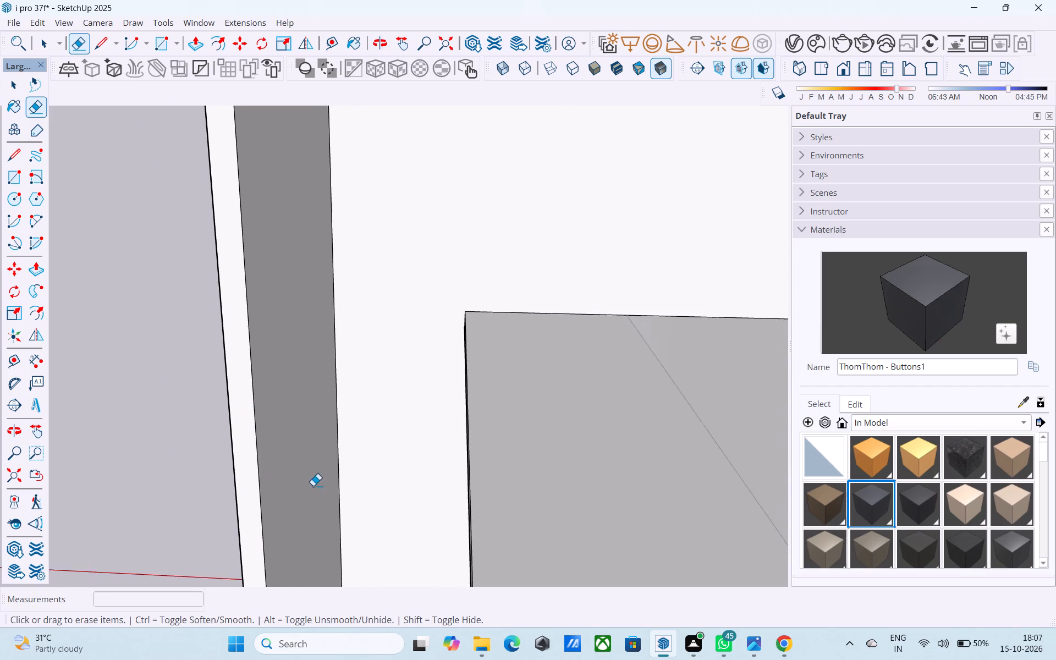
scroll(313, 486, down, 9)
middle_drag(318, 488, 310, 485)
key(space)
click(311, 481)
key(p)
click(311, 481)
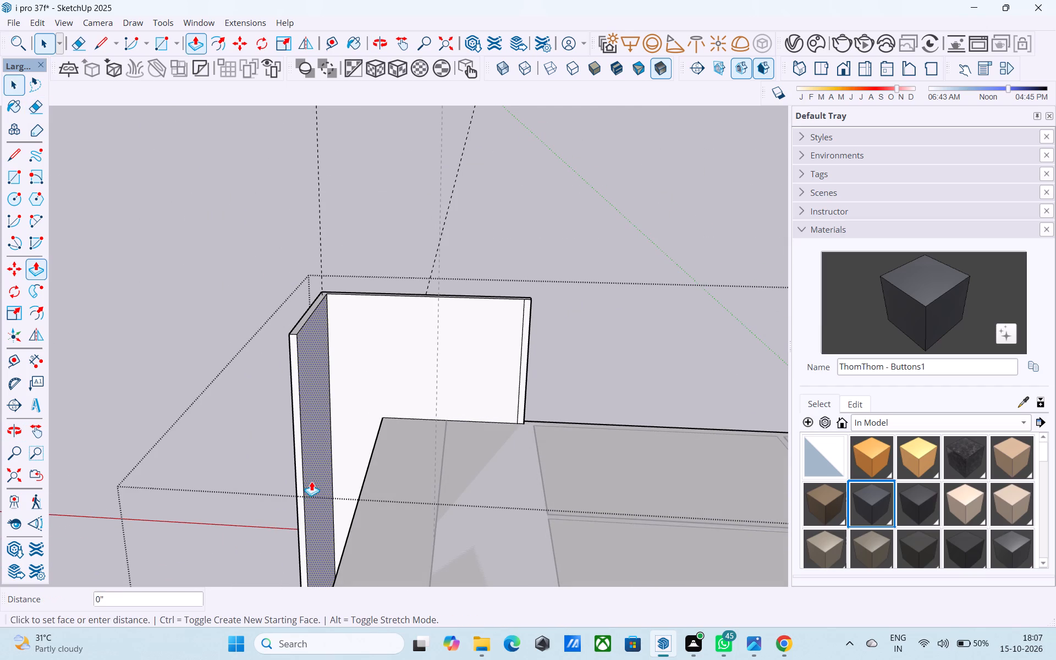
click(324, 485)
key(space)
Push/Pull the outer face of the tower's front wall outward by 4".
middle_drag(322, 484, 794, 467)
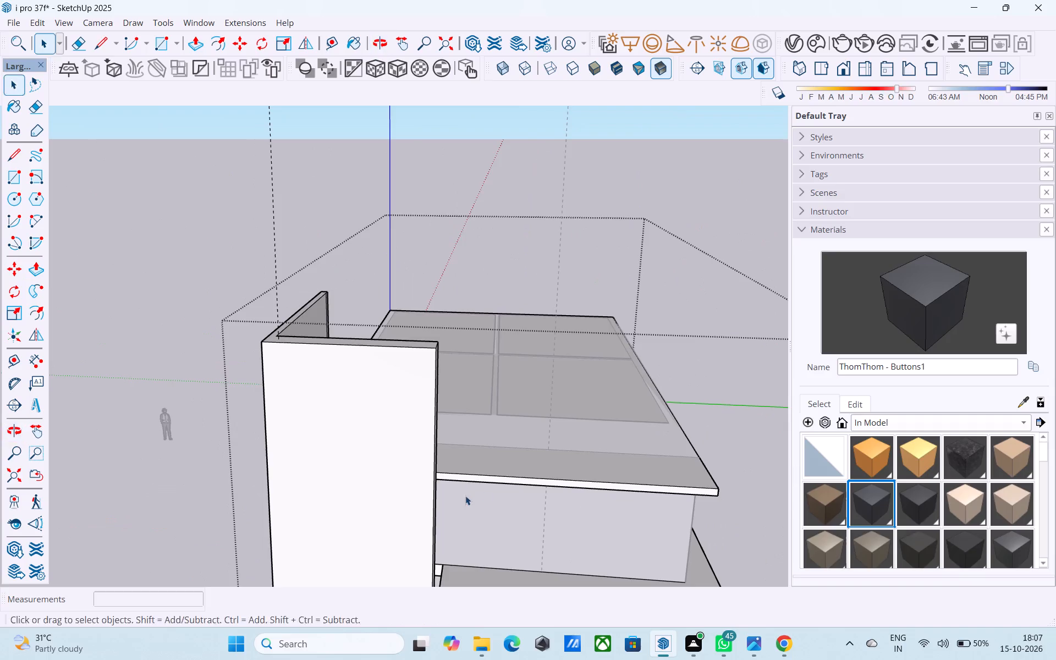
shift+middle_drag(443, 501, 516, 419)
click(519, 460)
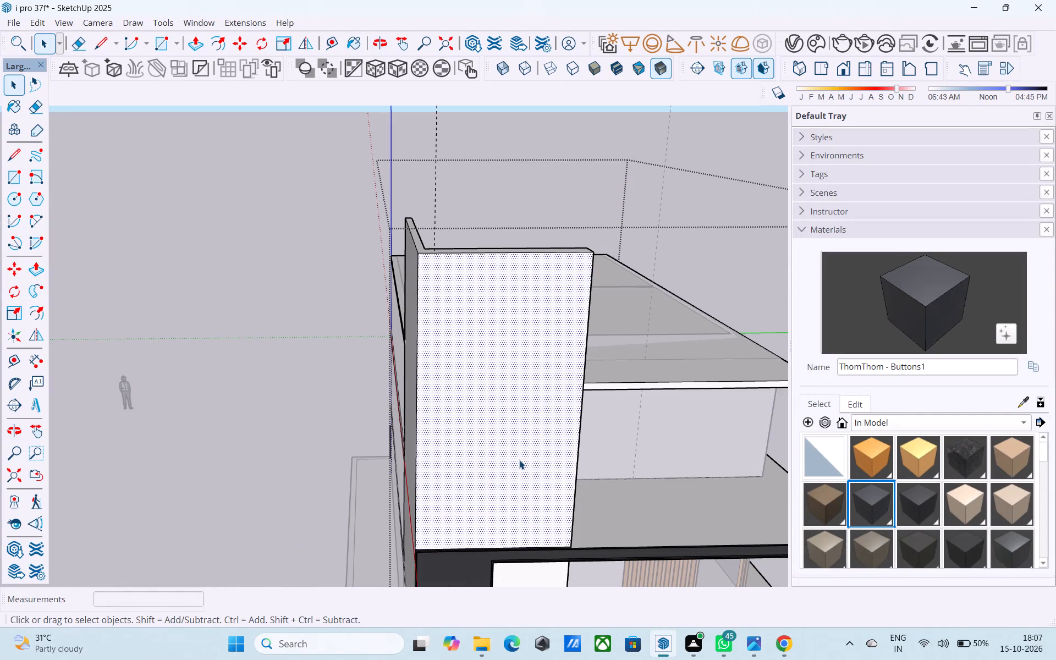
key(p)
click(519, 457)
middle_drag(520, 413, 480, 629)
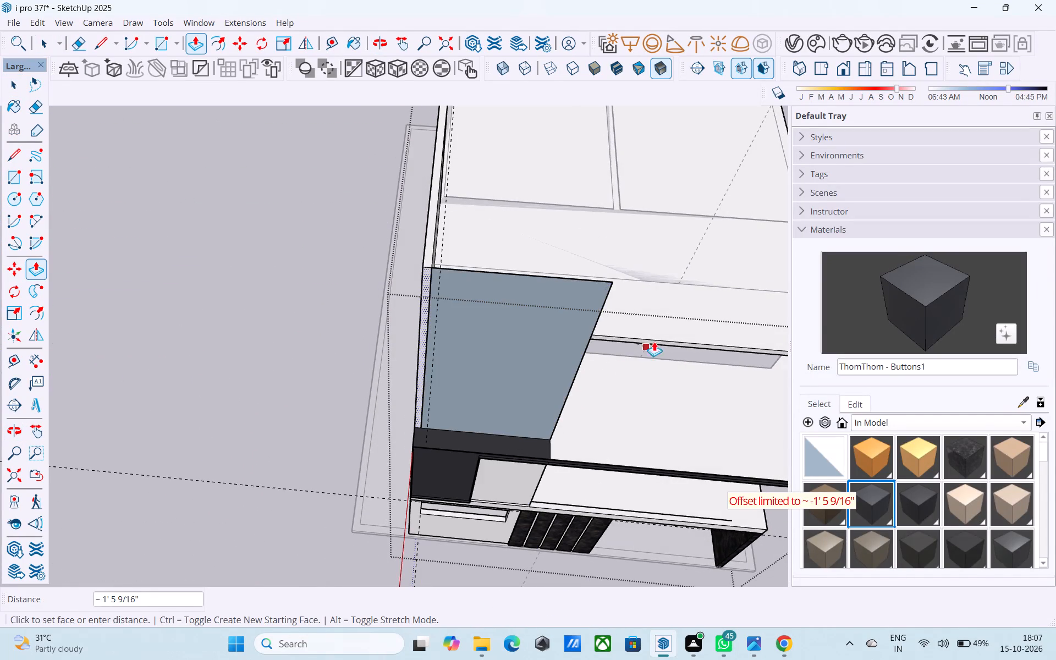
text(4")
key(Return)
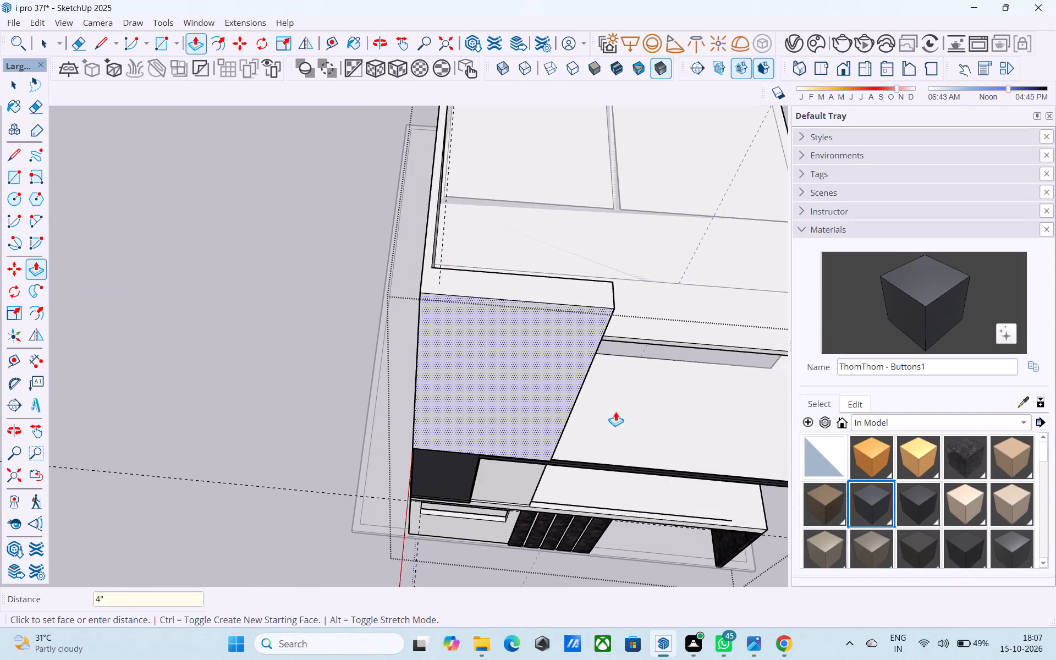
Push/Pull the outer face of the tower's front wall back by 6".
click(578, 394)
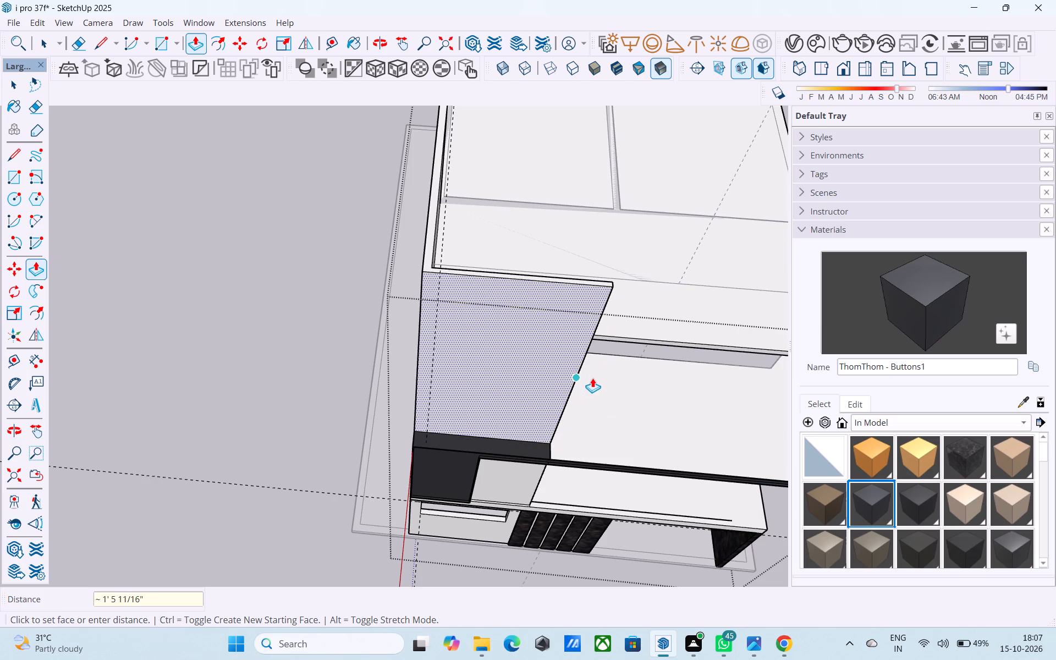
text(6")
key(Return)
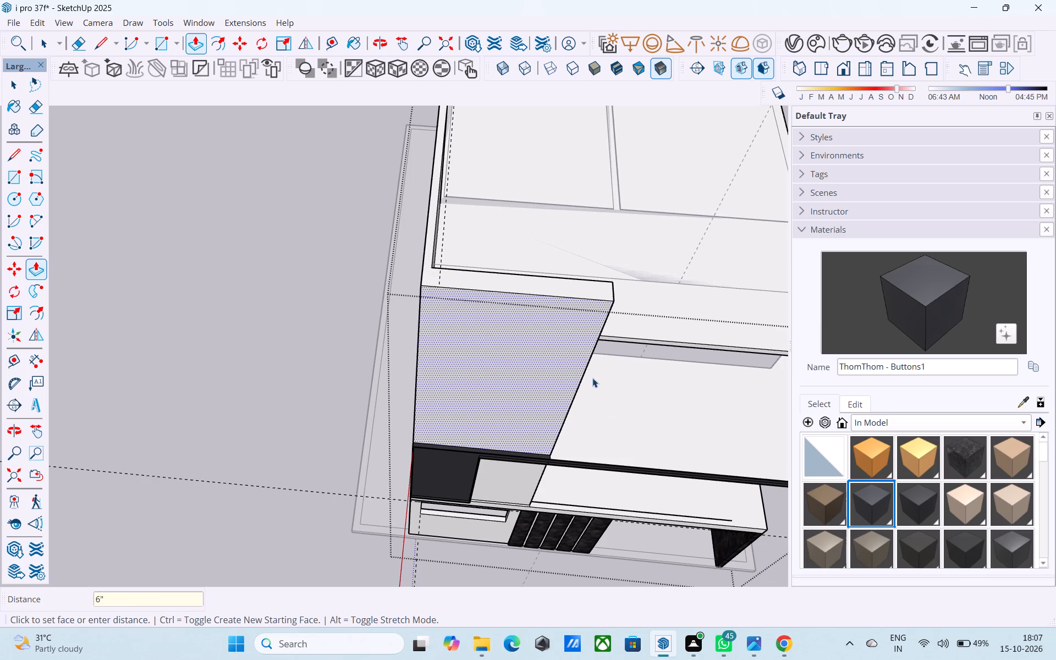
key(space)
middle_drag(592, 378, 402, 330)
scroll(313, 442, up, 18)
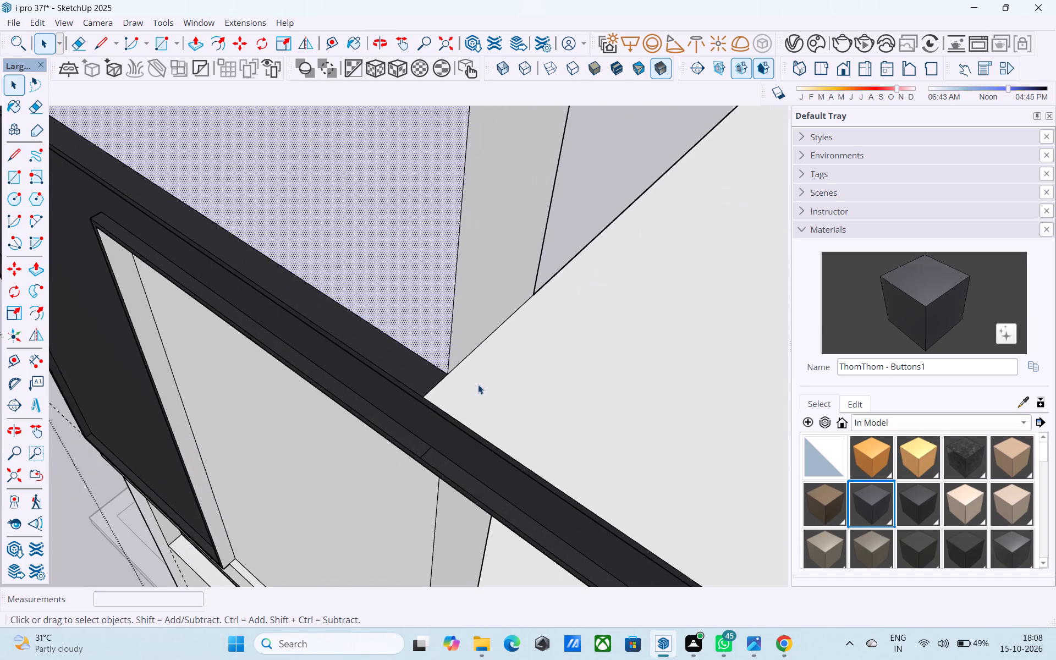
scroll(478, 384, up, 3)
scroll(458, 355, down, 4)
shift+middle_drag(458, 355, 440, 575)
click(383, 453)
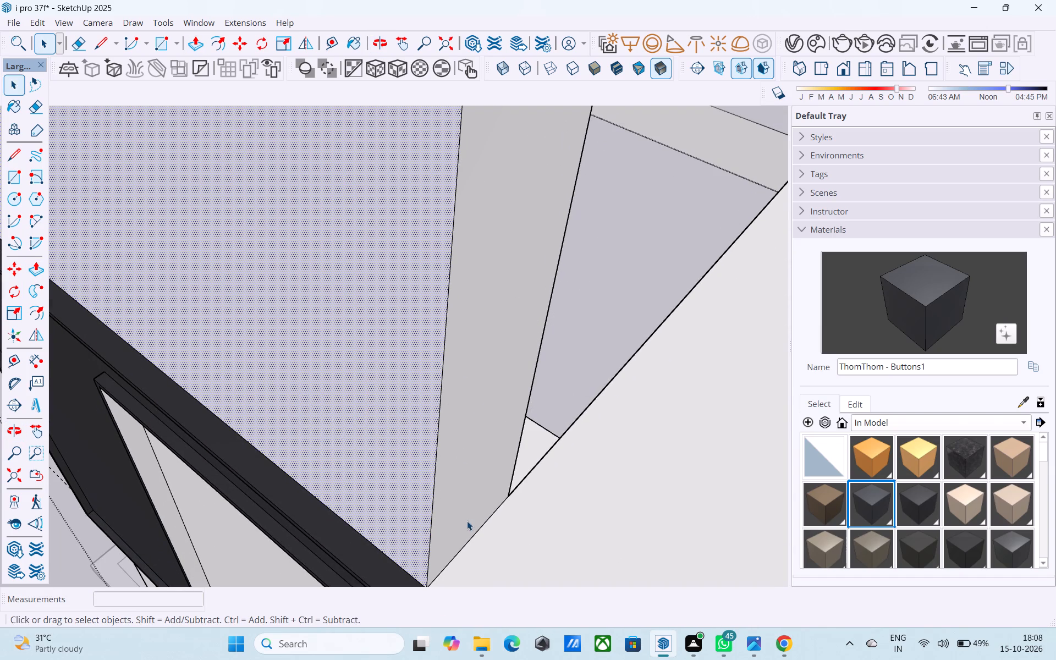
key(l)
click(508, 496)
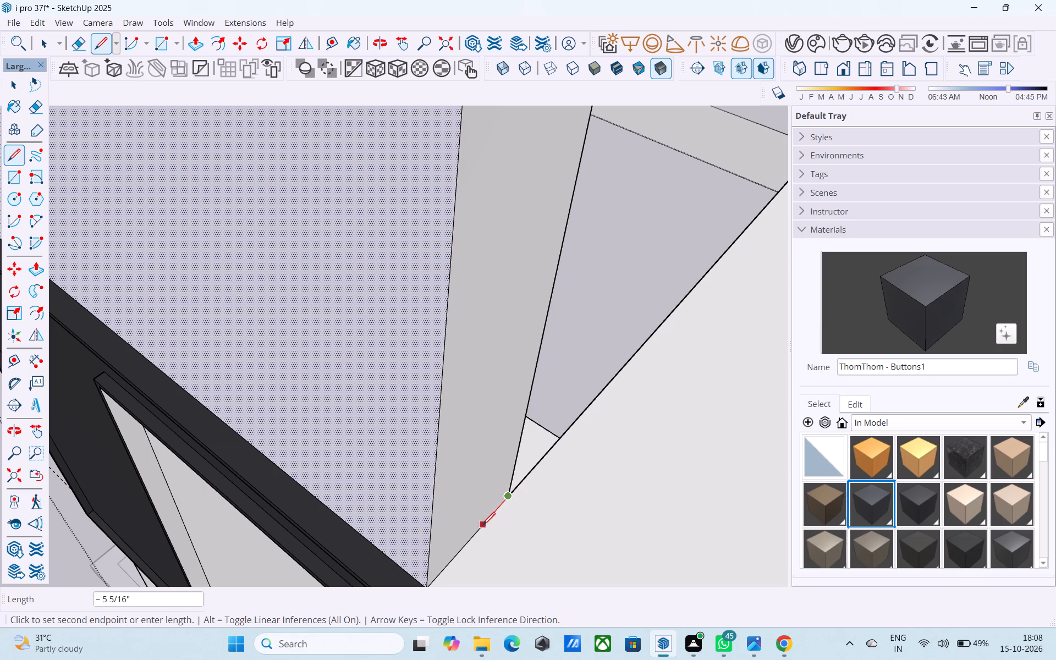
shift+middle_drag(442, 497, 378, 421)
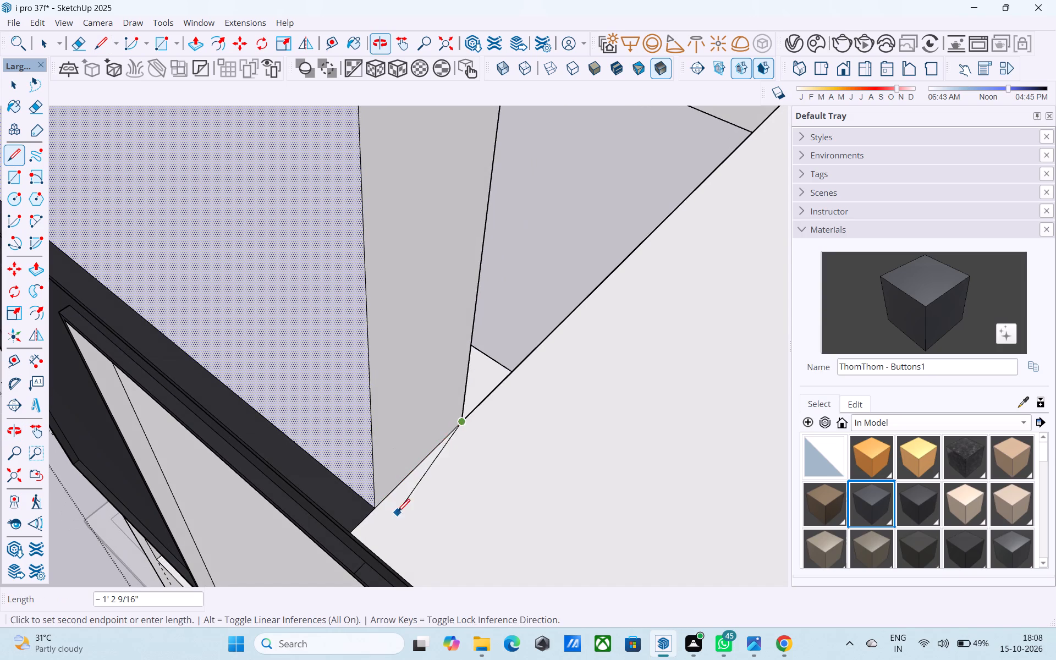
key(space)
Push/Pull the outer face of the tower's front wall back by another 9".
click(360, 463)
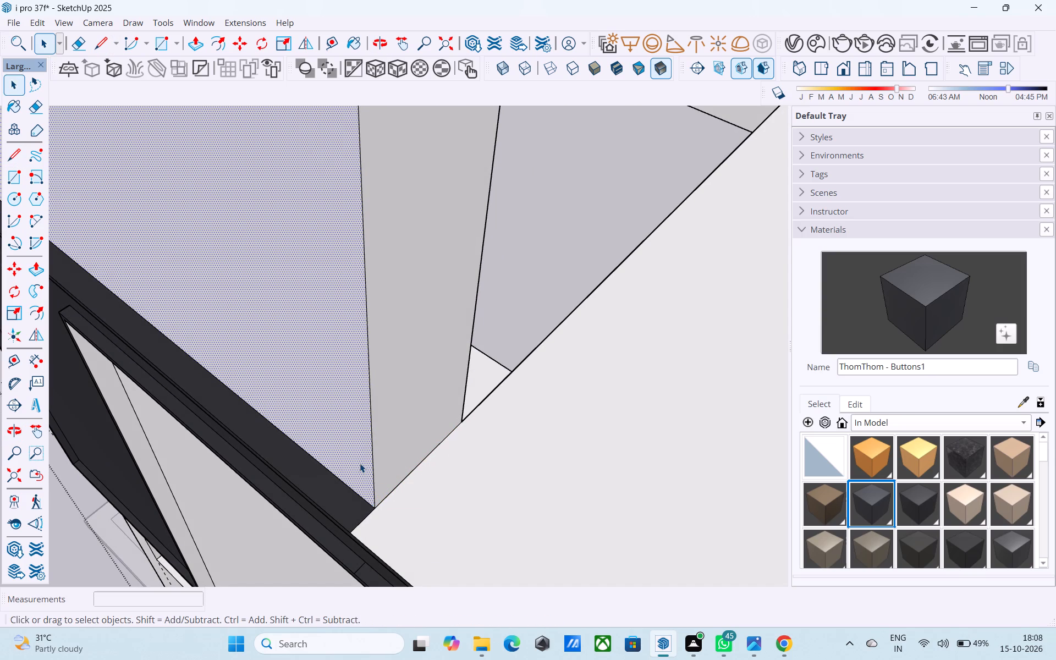
key(p)
click(360, 463)
key(1)
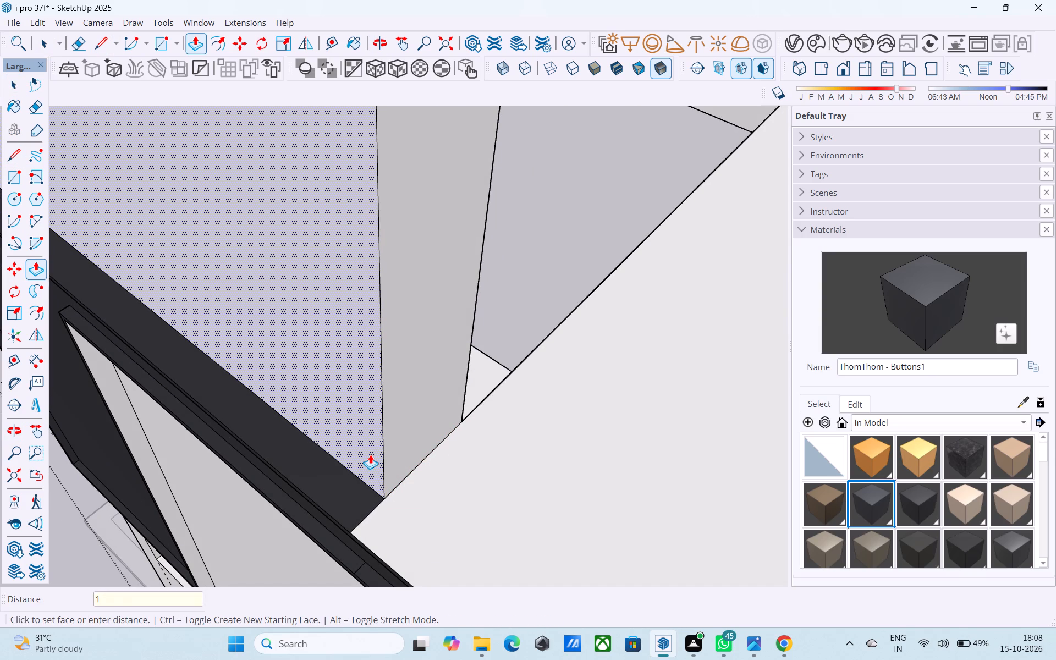
key(BackSpace)
key(BackSpace)
key(9)
key(shift+quotedbl)
key(Return)
key(space)
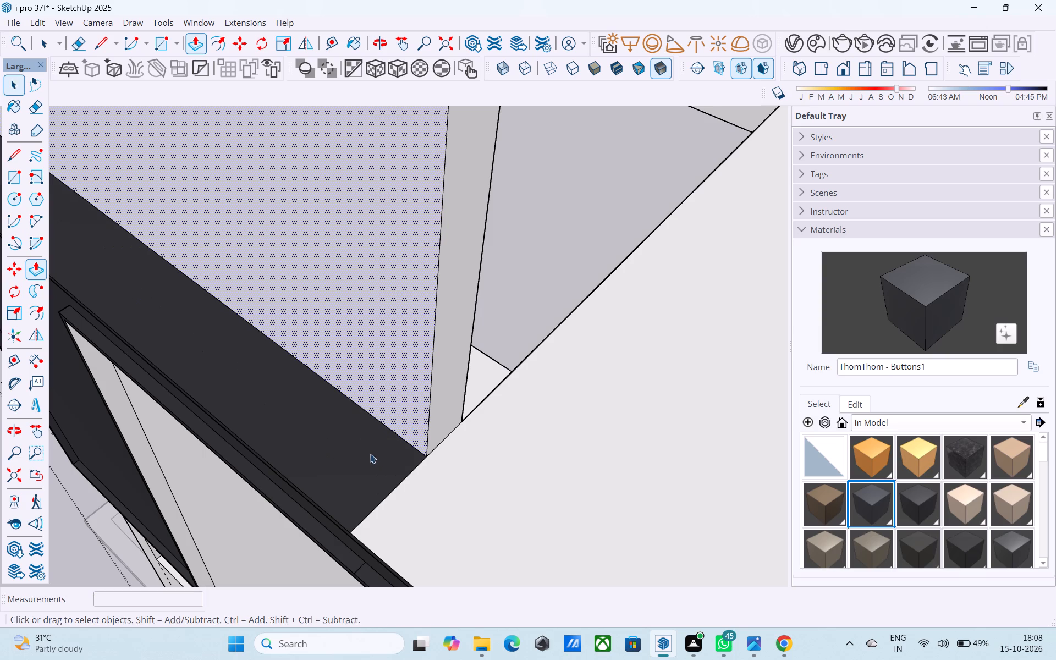
Paint the exposed dark ledge at the foot of the tower's front wall with the Default material.
scroll(382, 470, down, 20)
scroll(382, 470, down, 1)
scroll(417, 507, down, 4)
middle_drag(417, 507, 474, 469)
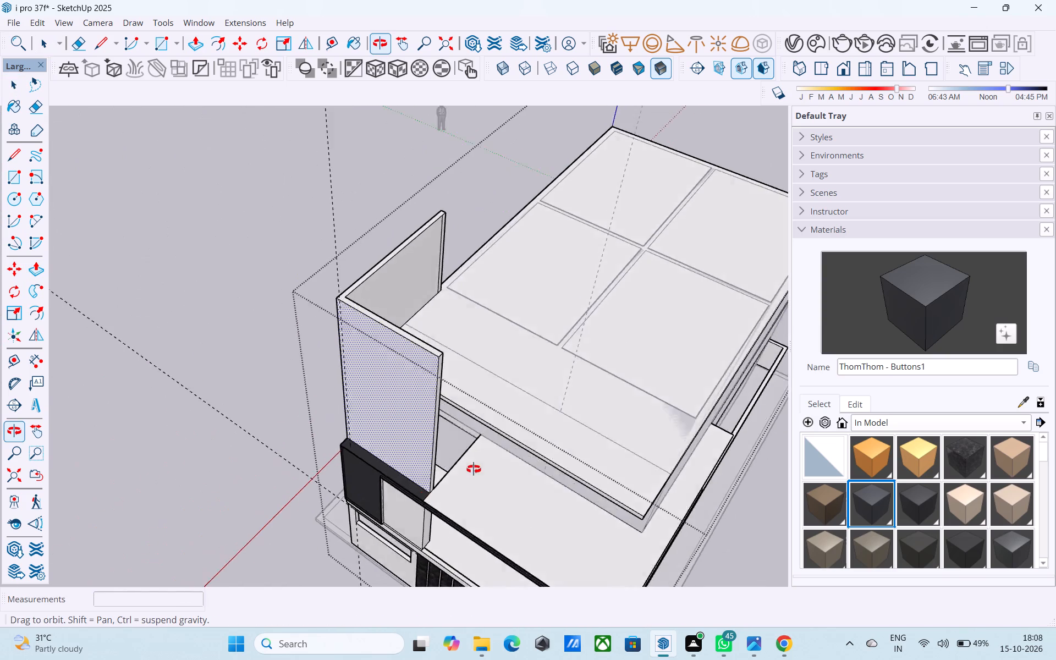
middle_drag(474, 469, 618, 499)
scroll(540, 447, up, 9)
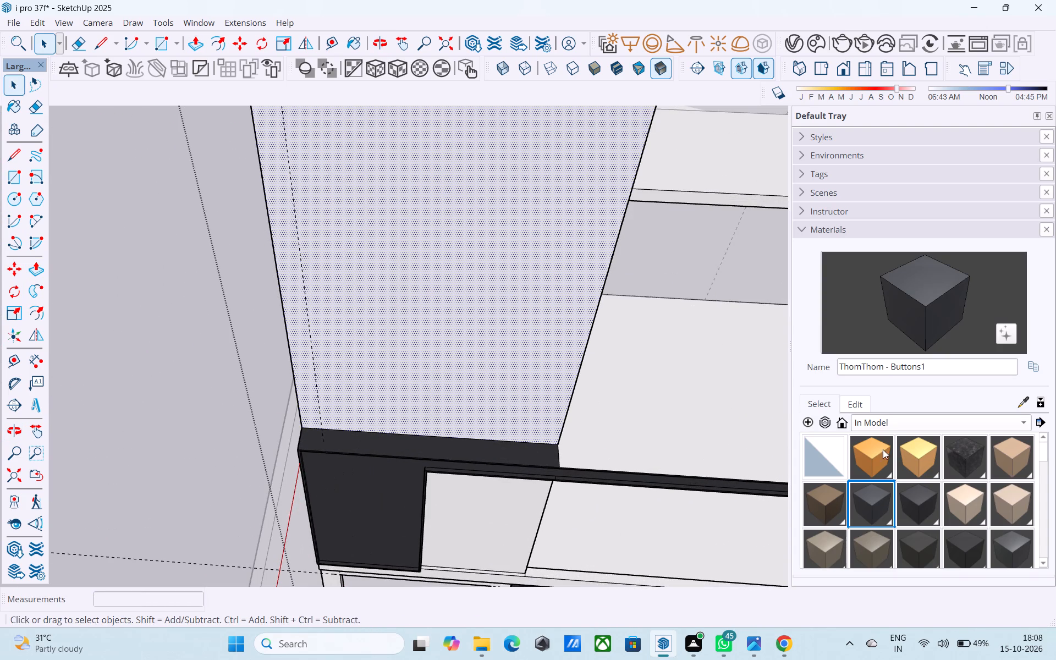
click(829, 459)
click(510, 455)
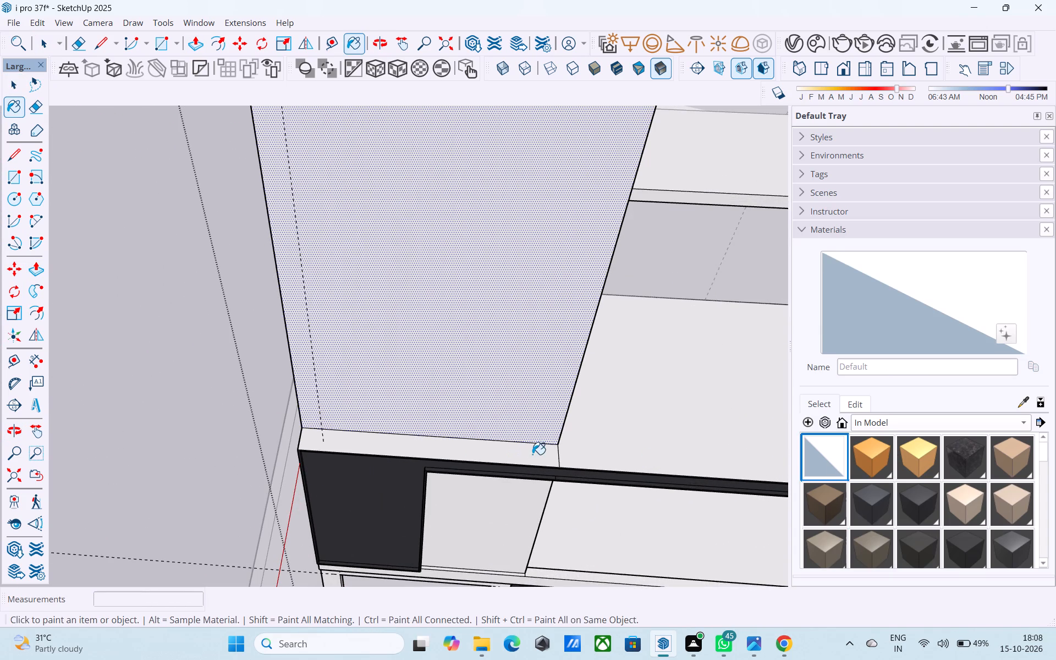
Erase the short edge dividing the repainted ledge from the adjoining terrace slab.
key(e)
drag(566, 461, 555, 461)
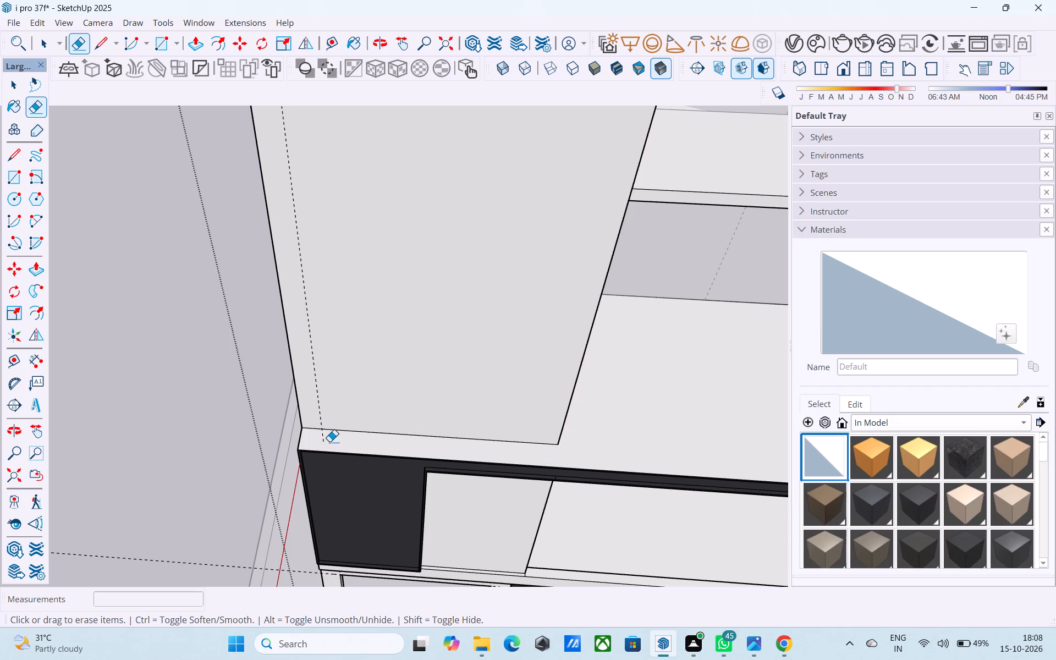
key(space)
Push/Pull the inner face of the tower's front wall inward by 9".
scroll(334, 441, down, 9)
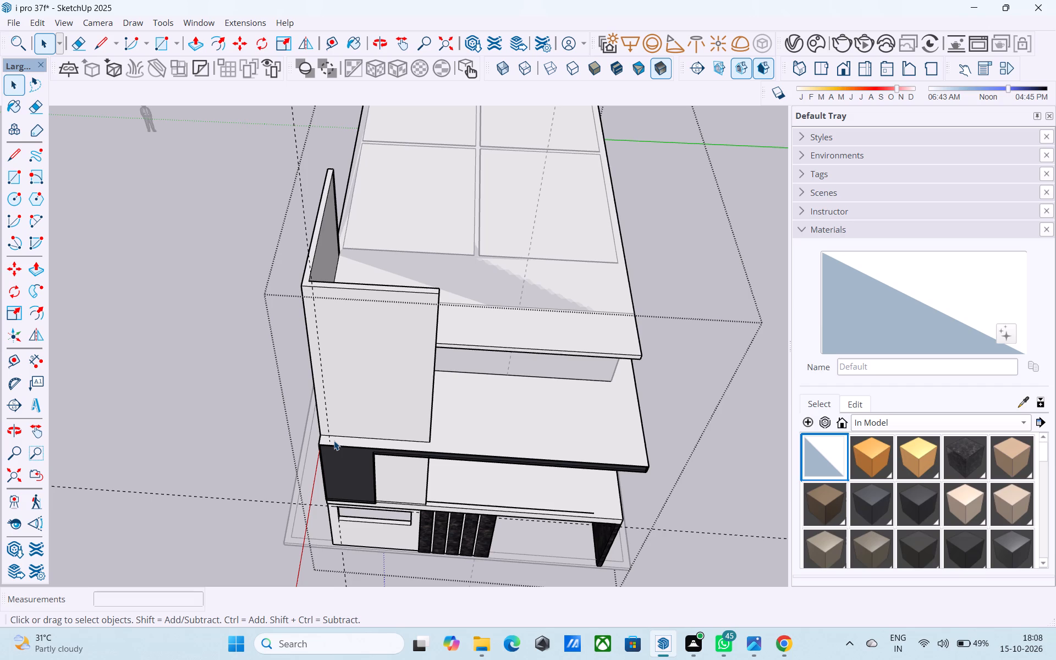
scroll(528, 540, down, 2)
middle_drag(531, 536, 386, 514)
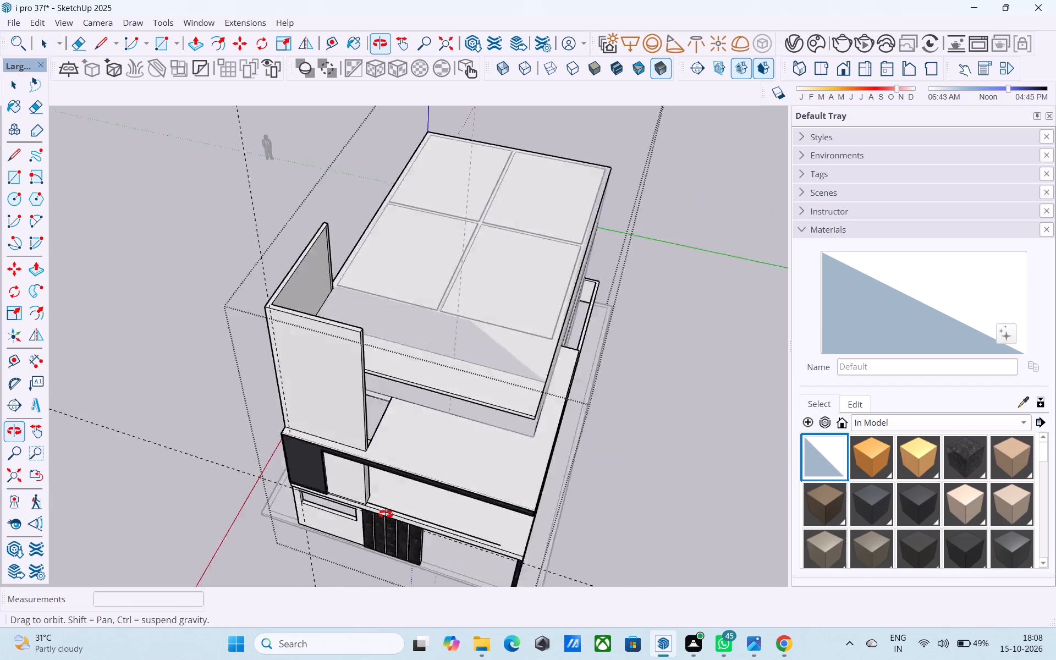
middle_drag(386, 514, 233, 493)
middle_drag(256, 355, 224, 525)
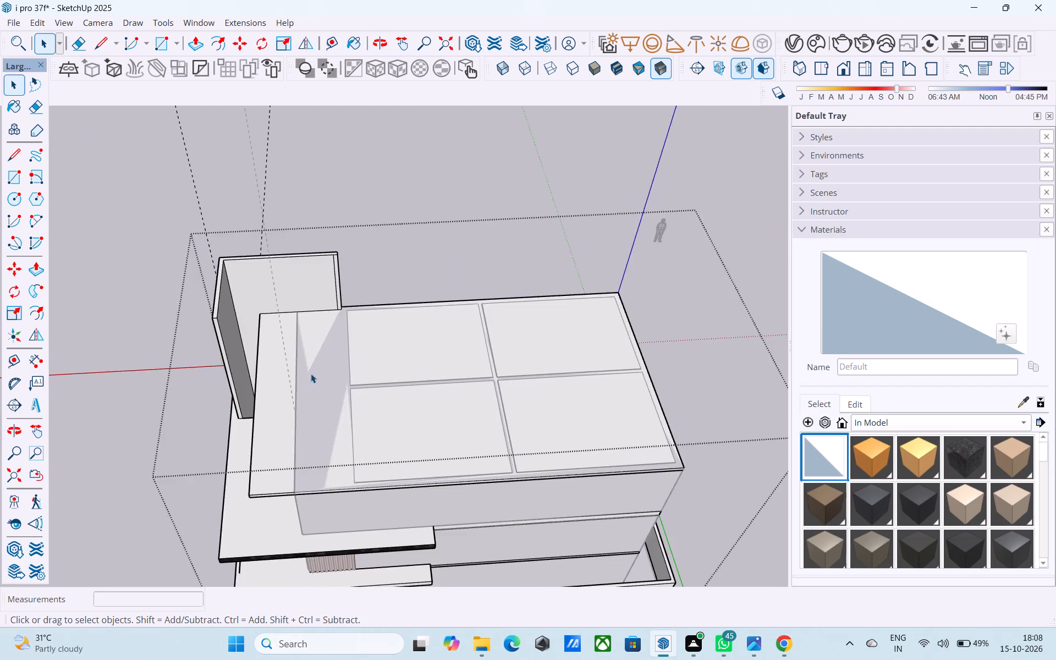
scroll(311, 372, up, 7)
click(150, 333)
click(160, 331)
click(168, 324)
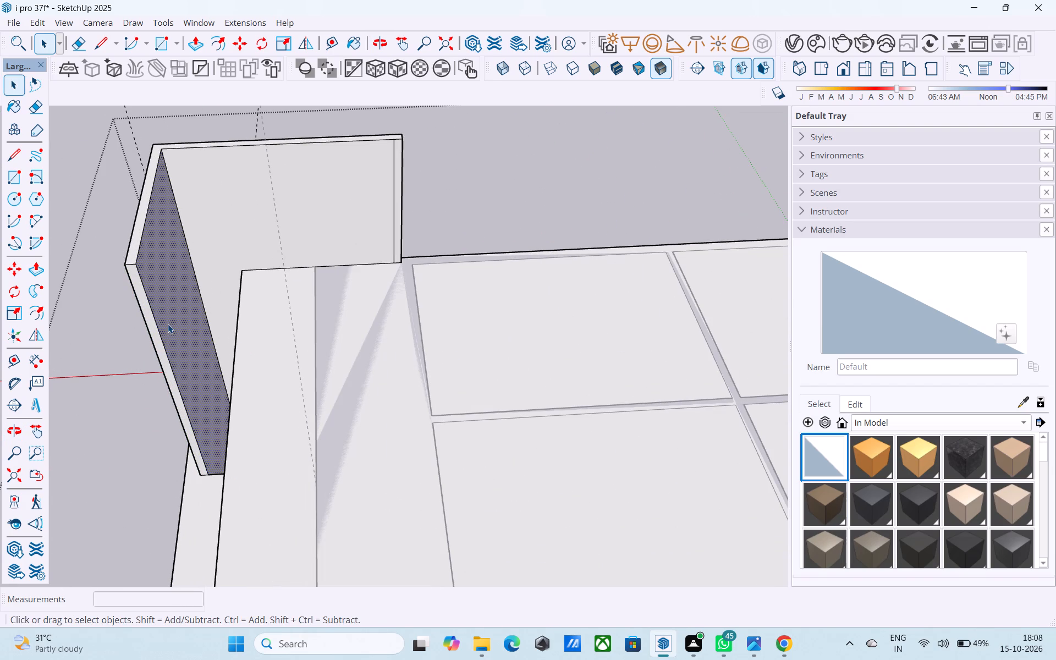
key(p)
click(168, 324)
text(9")
key(Return)
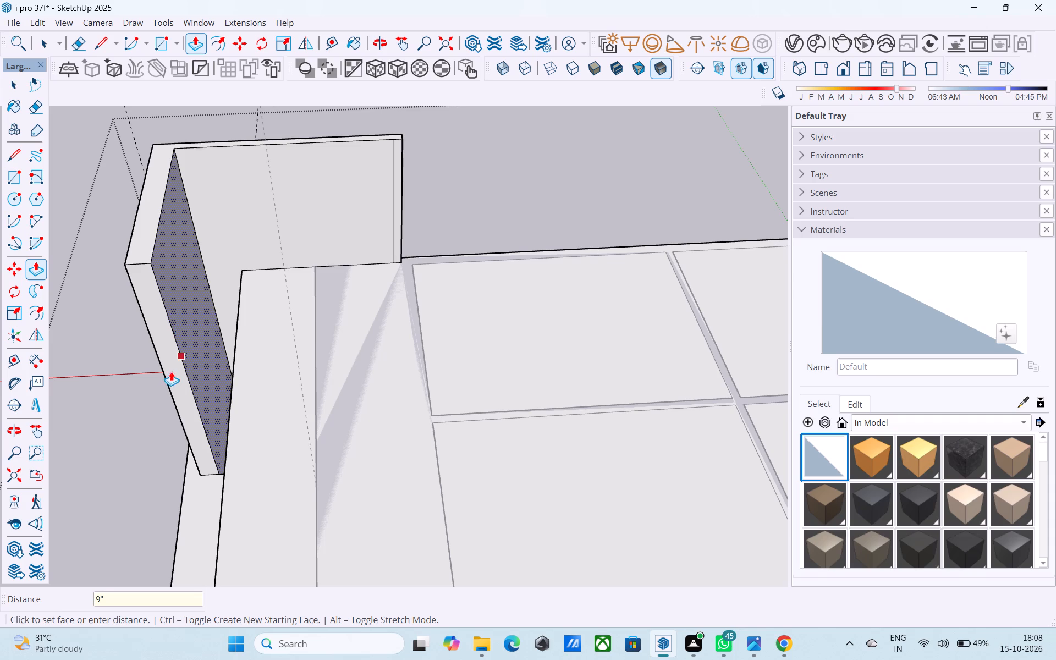
Push/Pull the outer face of the tower's front wall back by 9".
key(space)
middle_drag(166, 372, 382, 364)
click(357, 375)
key(p)
click(357, 375)
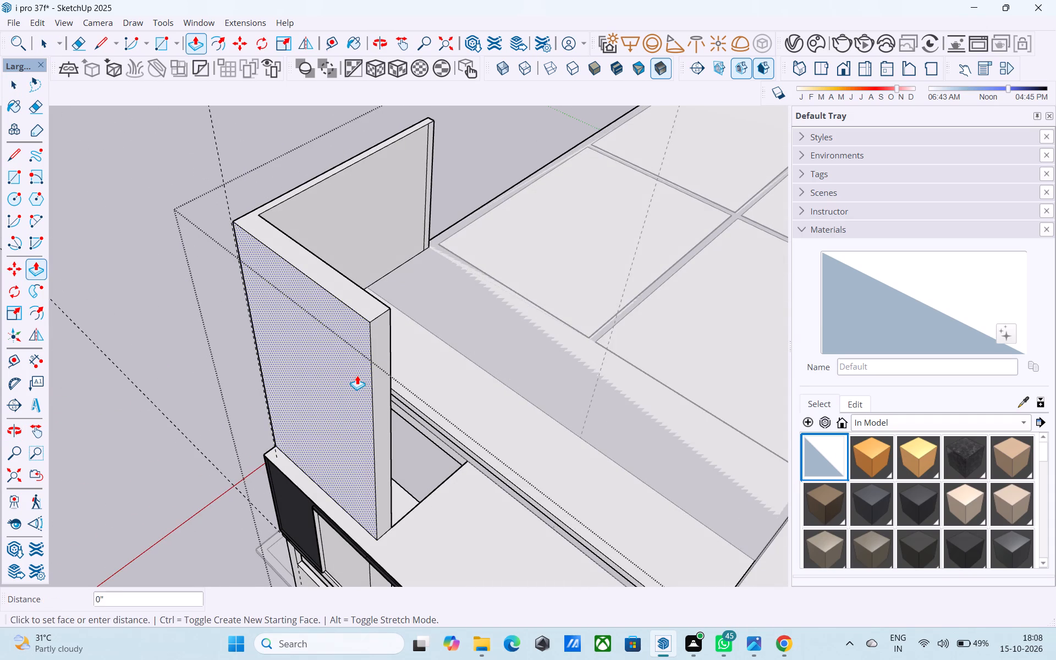
text(9")
key(Return)
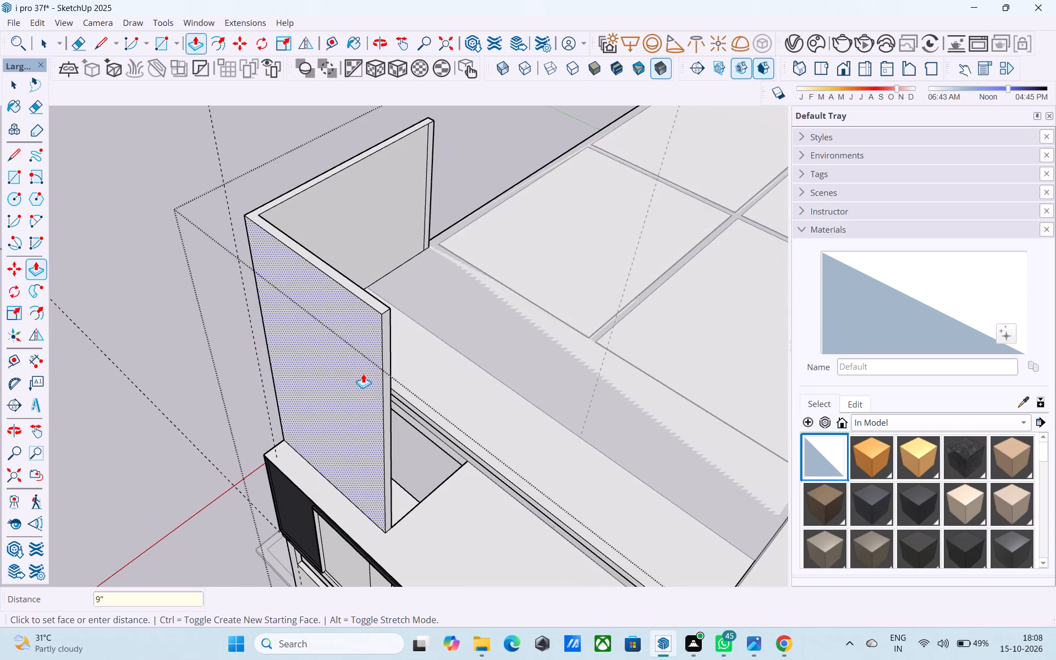
Examine the tower's walls and the adjoining roof and terrace slabs from several angles.
key(space)
middle_drag(369, 377, 17, 427)
click(405, 397)
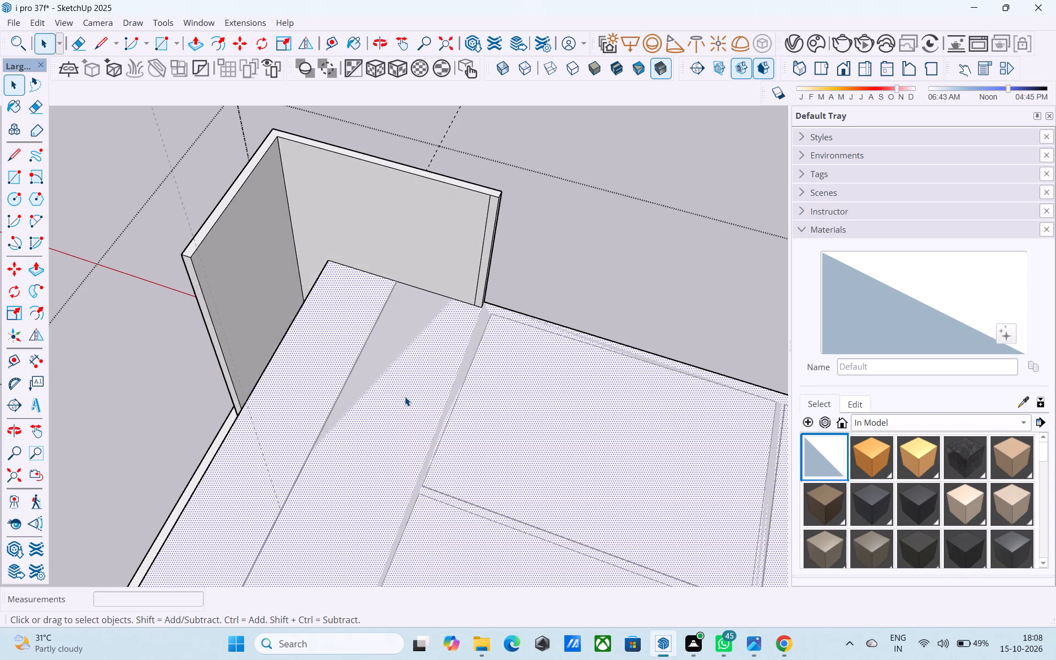
click(405, 346)
click(530, 274)
middle_drag(244, 372, 337, 372)
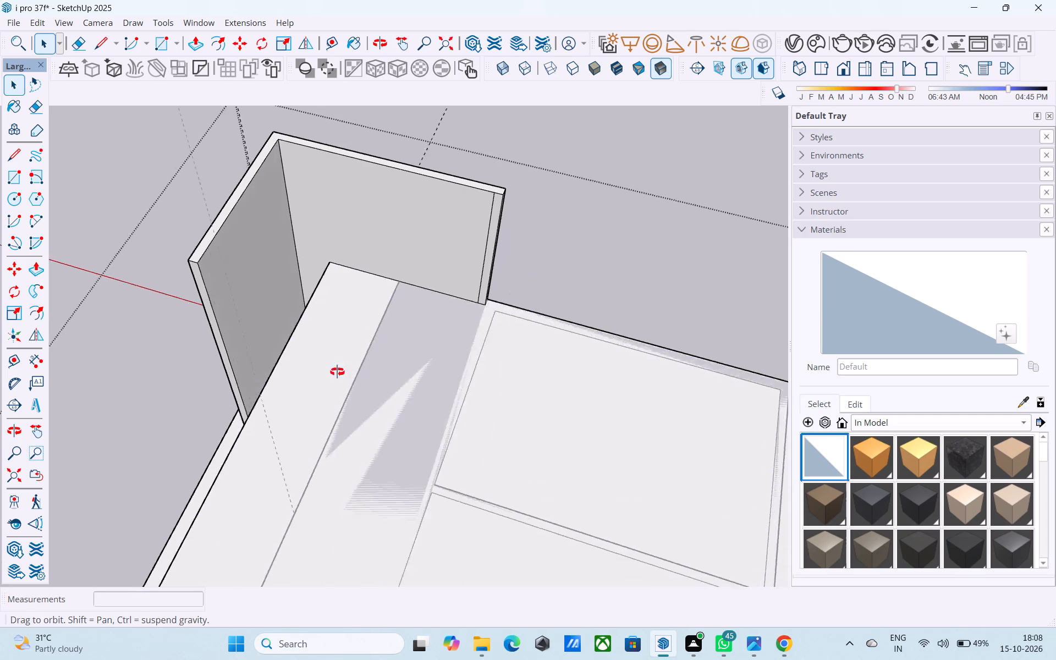
middle_drag(337, 372, 668, 305)
shift+middle_drag(636, 353, 537, 360)
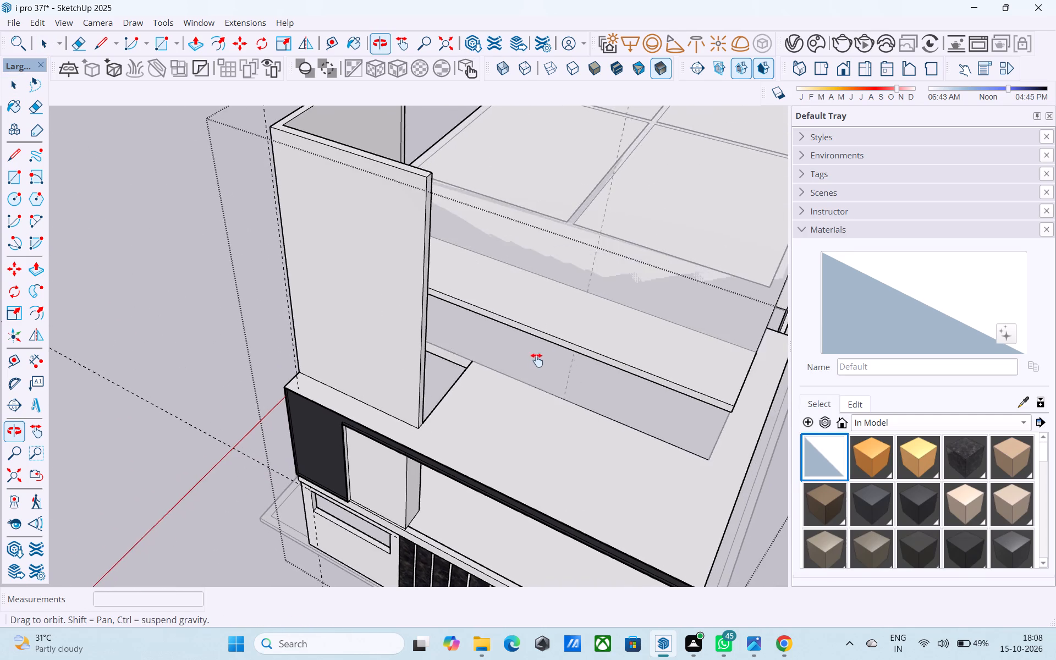
shift+middle_drag(537, 360, 526, 355)
scroll(525, 349, down, 5)
click(337, 338)
shift+middle_drag(460, 355, 448, 468)
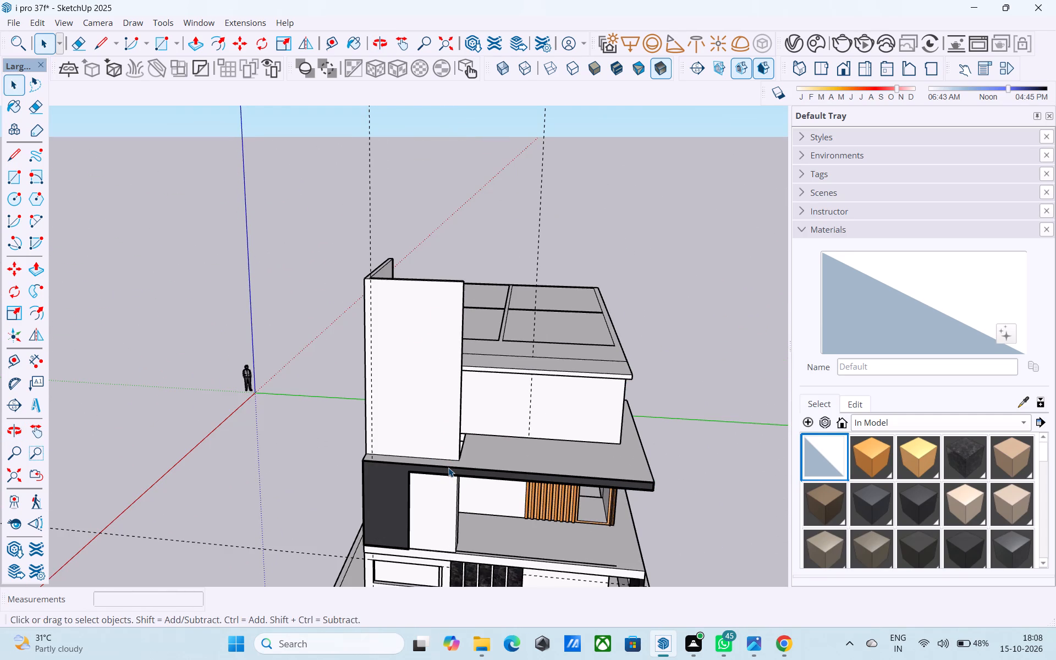
shift+middle_drag(441, 463, 460, 490)
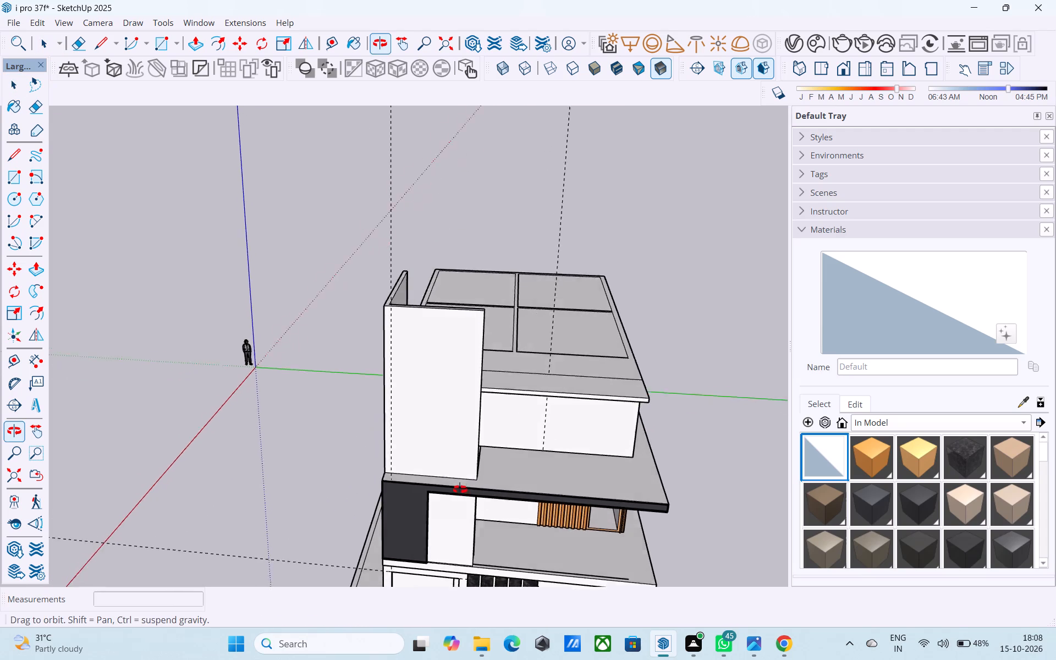
shift+middle_drag(460, 490, 463, 532)
shift+middle_drag(474, 520, 476, 559)
Copy the outer vertical edge of the tower's front wall 6" inward across its front face.
scroll(397, 469, up, 3)
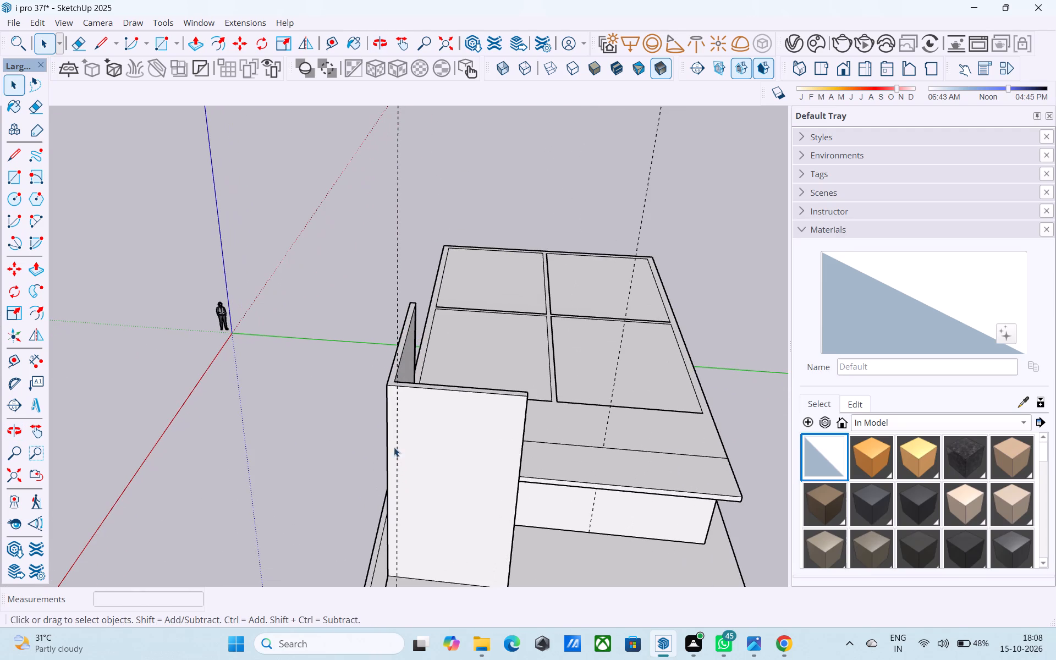
double_click(393, 417)
scroll(392, 415, up, 2)
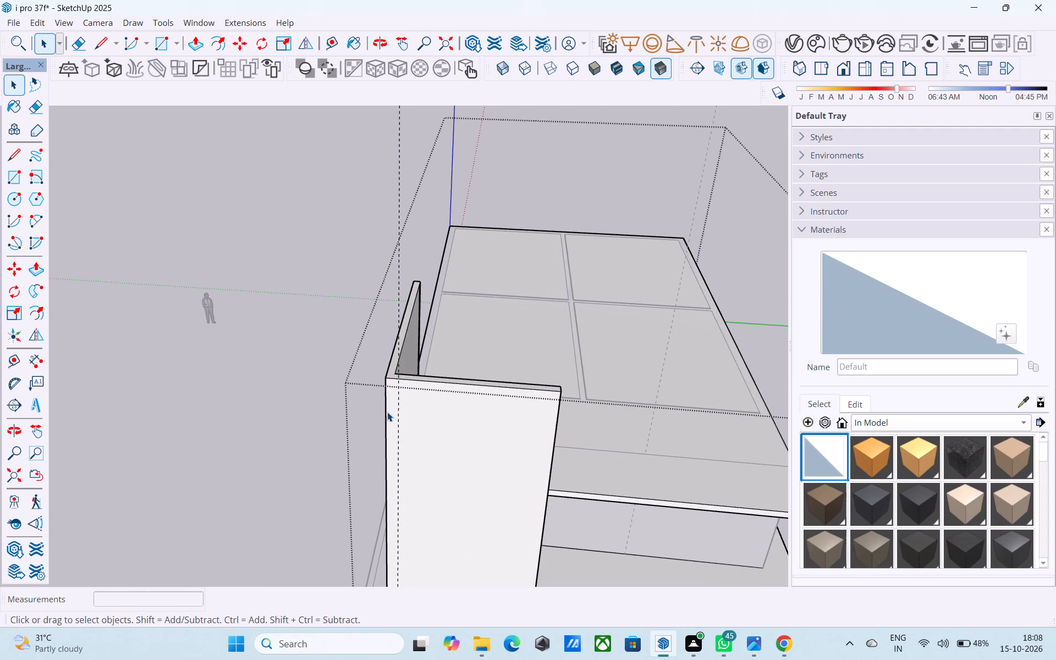
click(386, 410)
key(m)
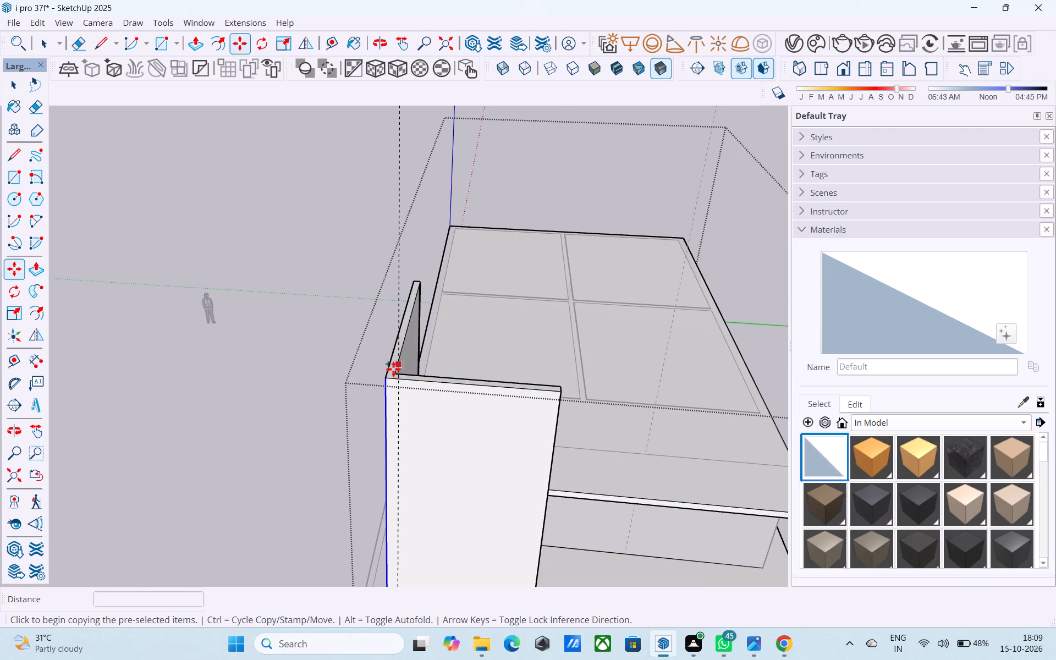
click(387, 376)
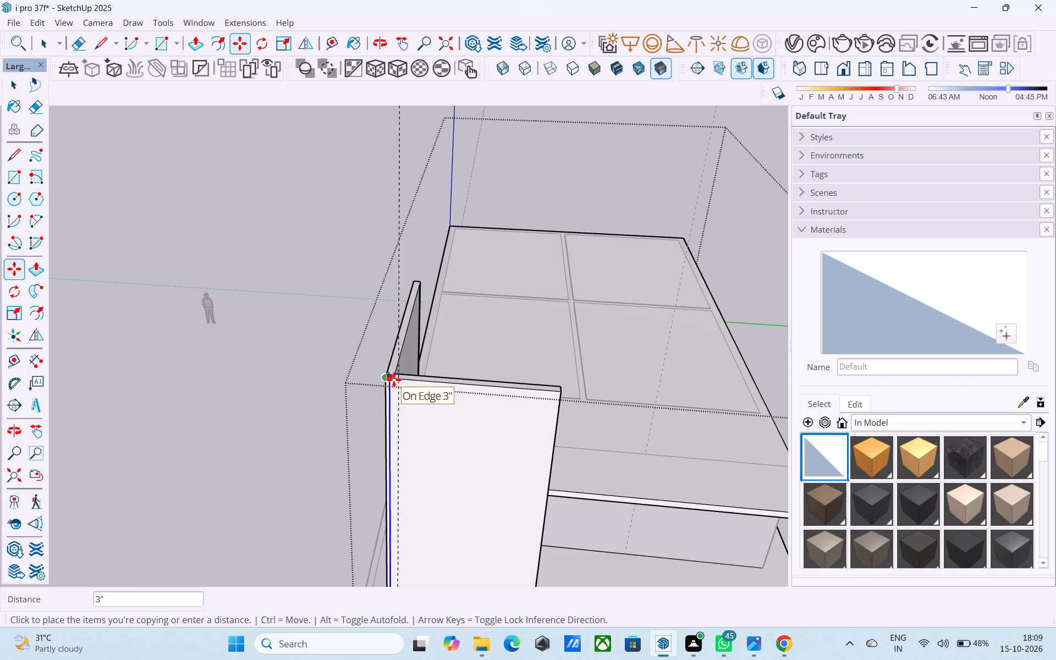
text(6")
key(Return)
key(space)
Push/Pull the narrow 6" strip of the tower's front face forward 1' 10" to the terrace slab's edge.
scroll(373, 413, up, 3)
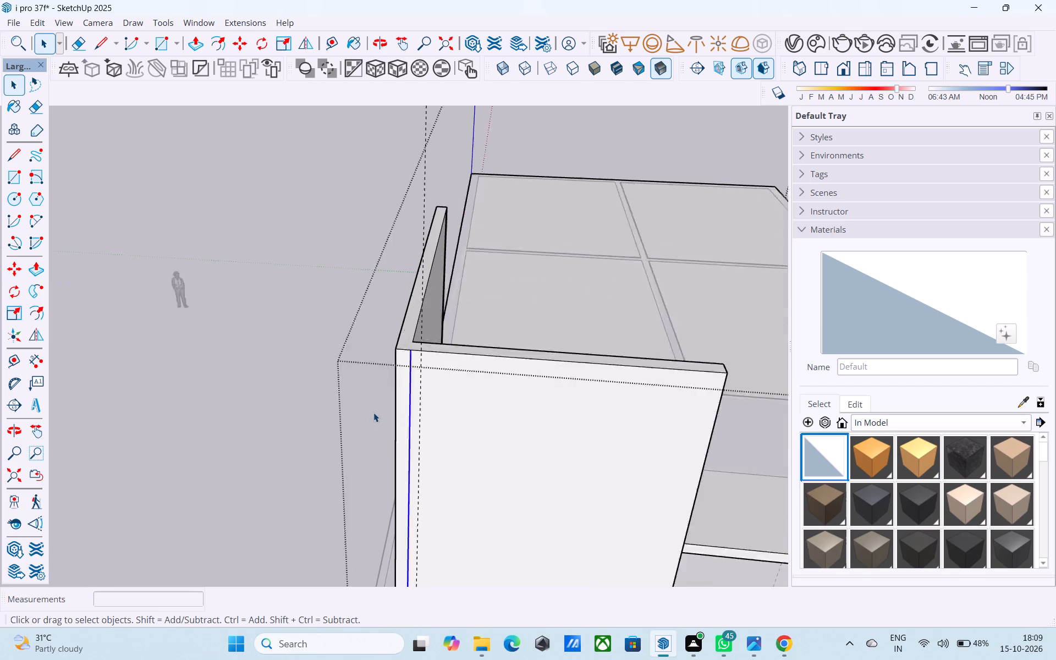
scroll(373, 413, up, 2)
click(414, 400)
key(p)
click(428, 406)
scroll(431, 406, down, 5)
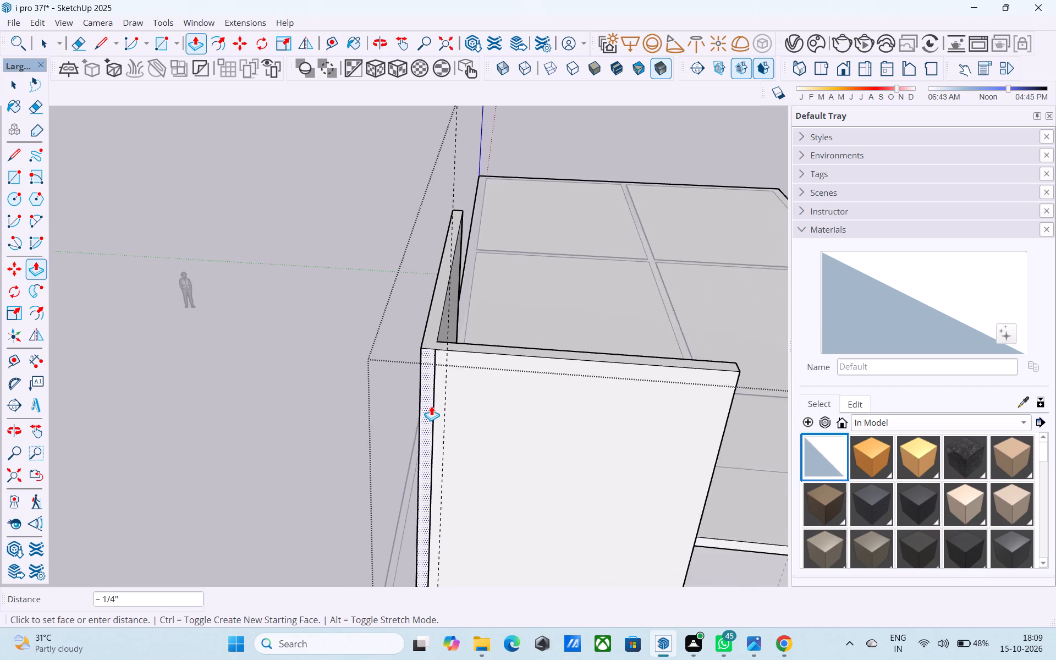
scroll(431, 406, down, 6)
middle_drag(460, 511, 446, 215)
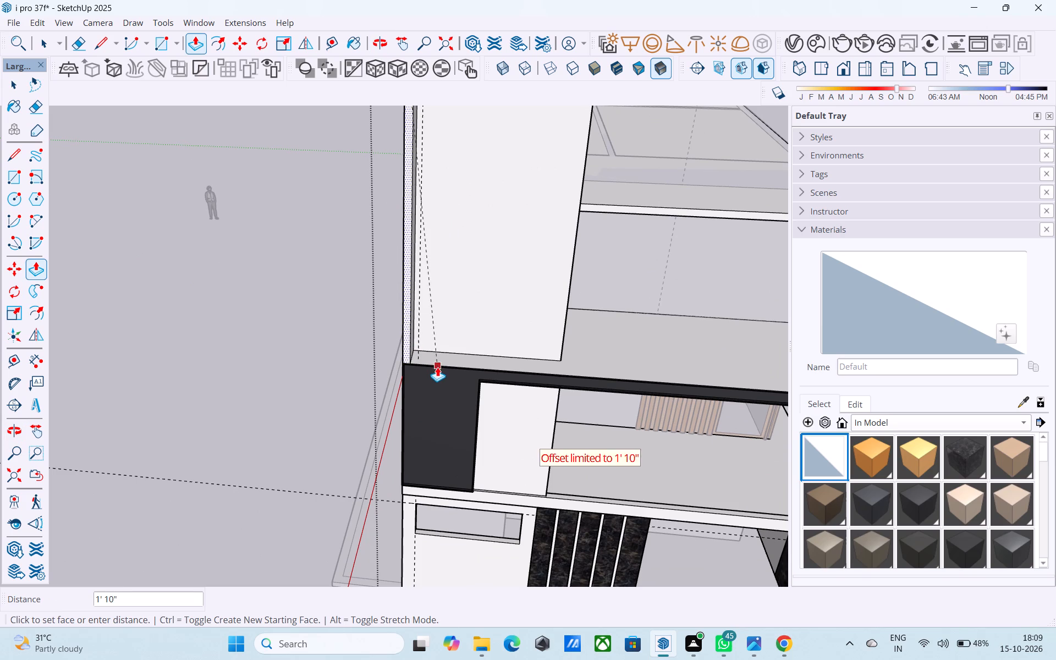
click(437, 367)
middle_drag(431, 326, 309, 384)
scroll(429, 346, down, 5)
shift+middle_drag(428, 347, 403, 409)
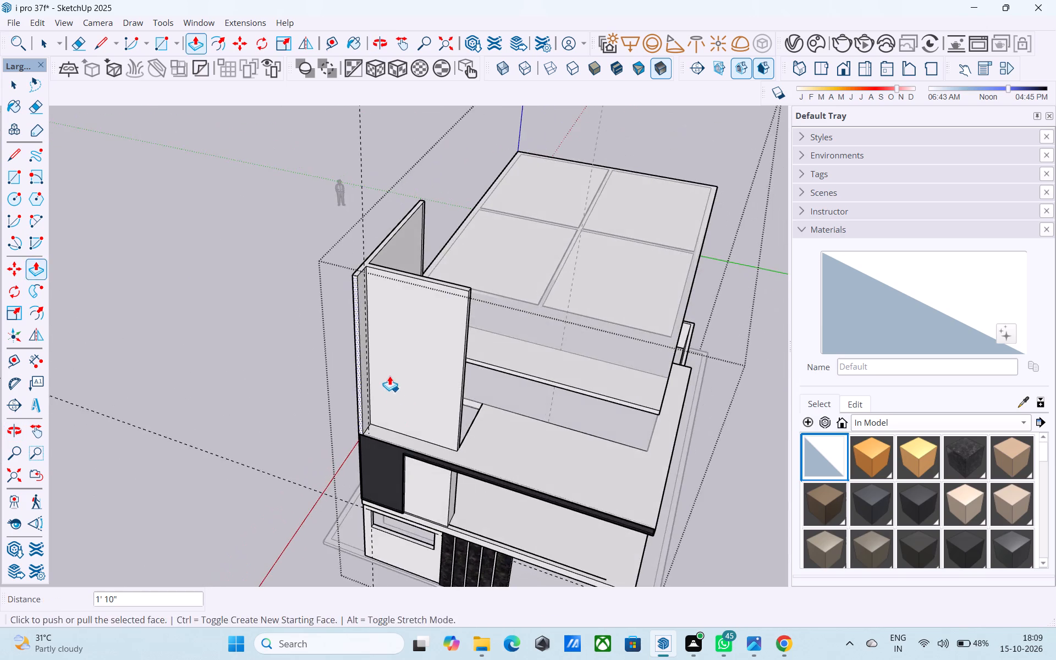
key(space)
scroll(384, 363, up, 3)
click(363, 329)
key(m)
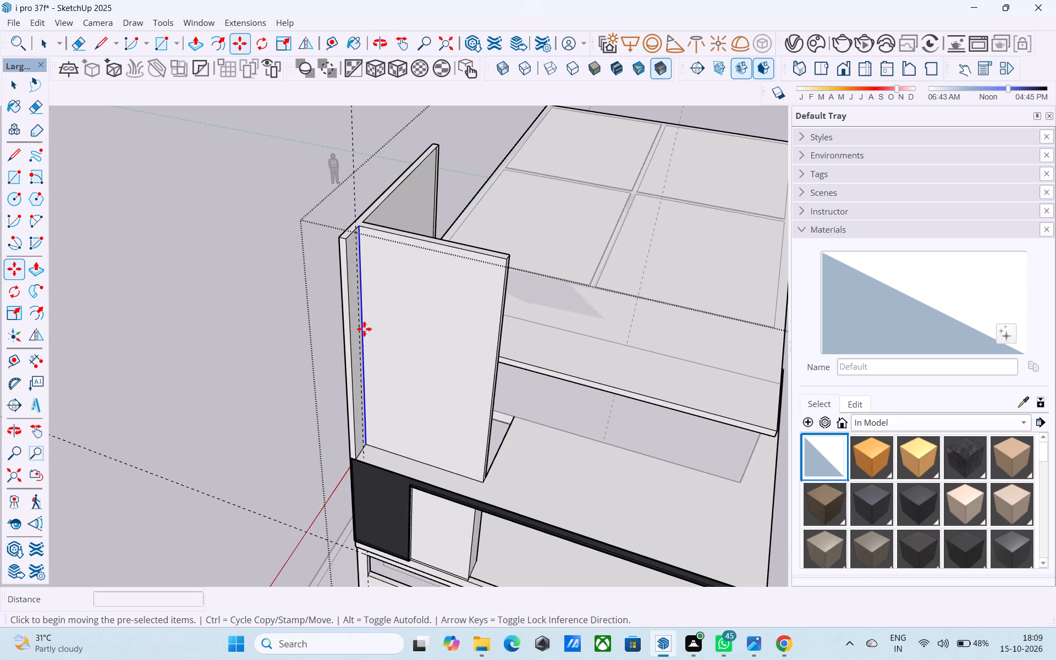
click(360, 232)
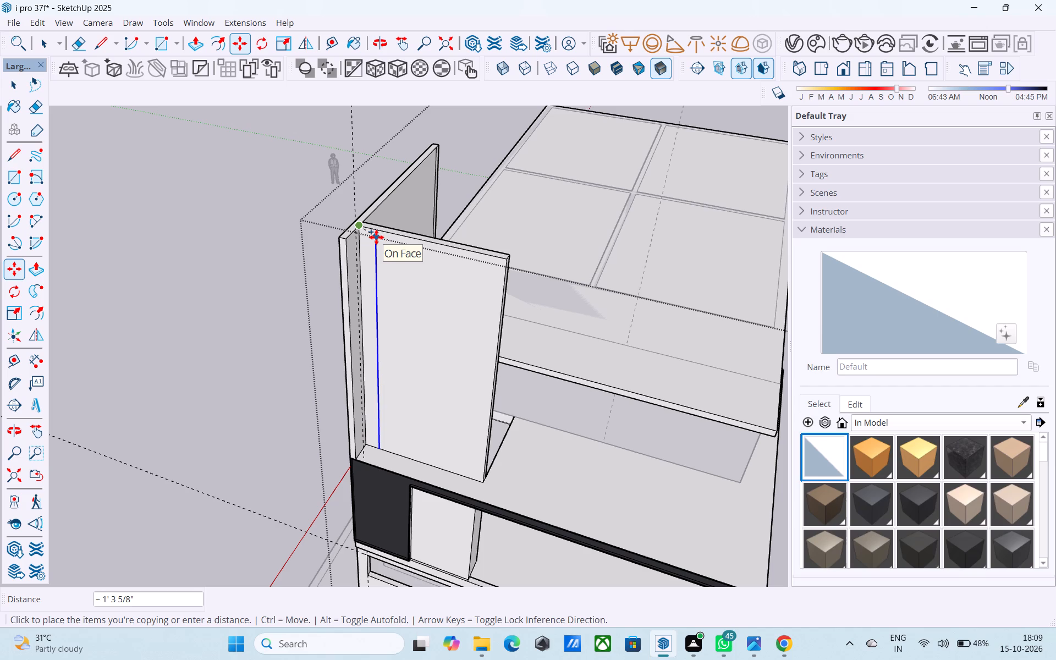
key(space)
Push/Pull the top face of the tower's walls up by 10'.
middle_drag(353, 218, 369, 247)
scroll(367, 239, up, 4)
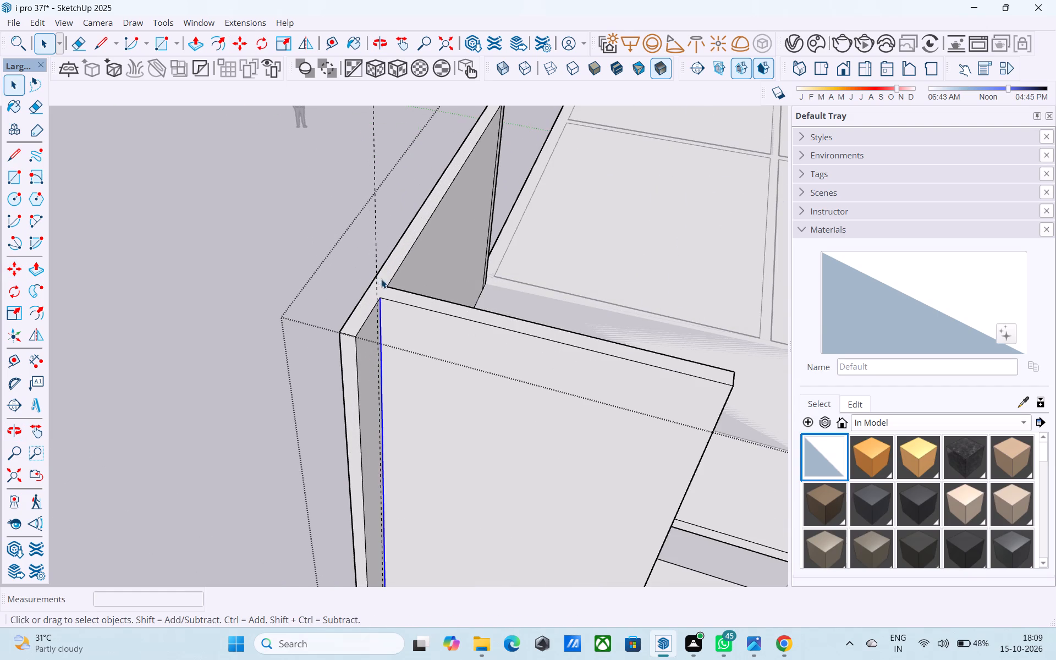
click(381, 279)
key(p)
click(378, 276)
key(1)
key(0)
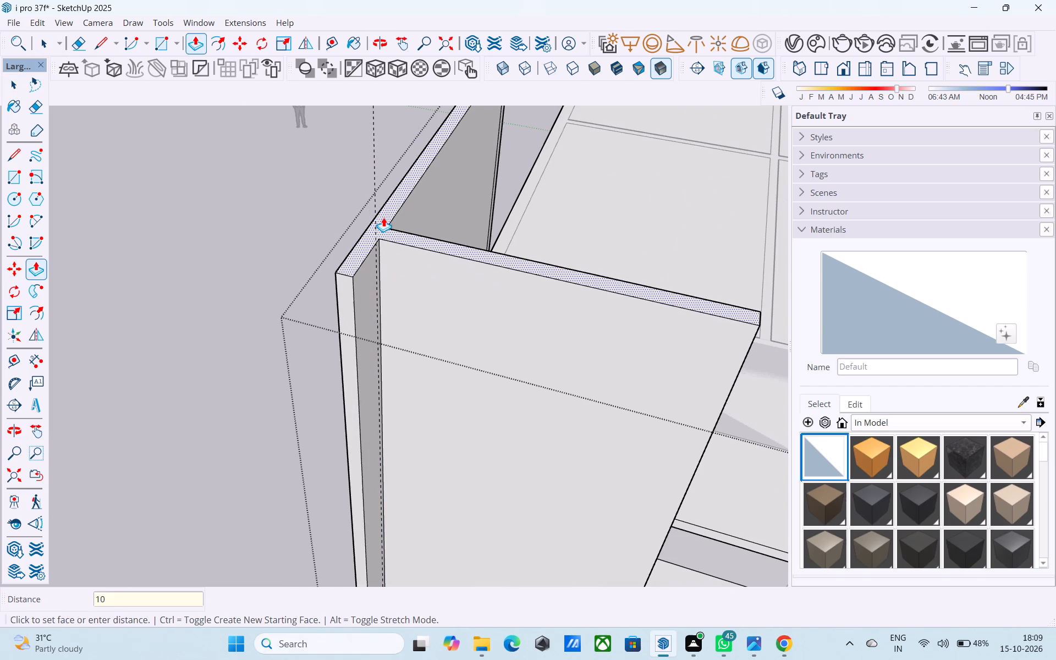
key(apostrophe)
key(Return)
scroll(391, 239, down, 13)
key(space)
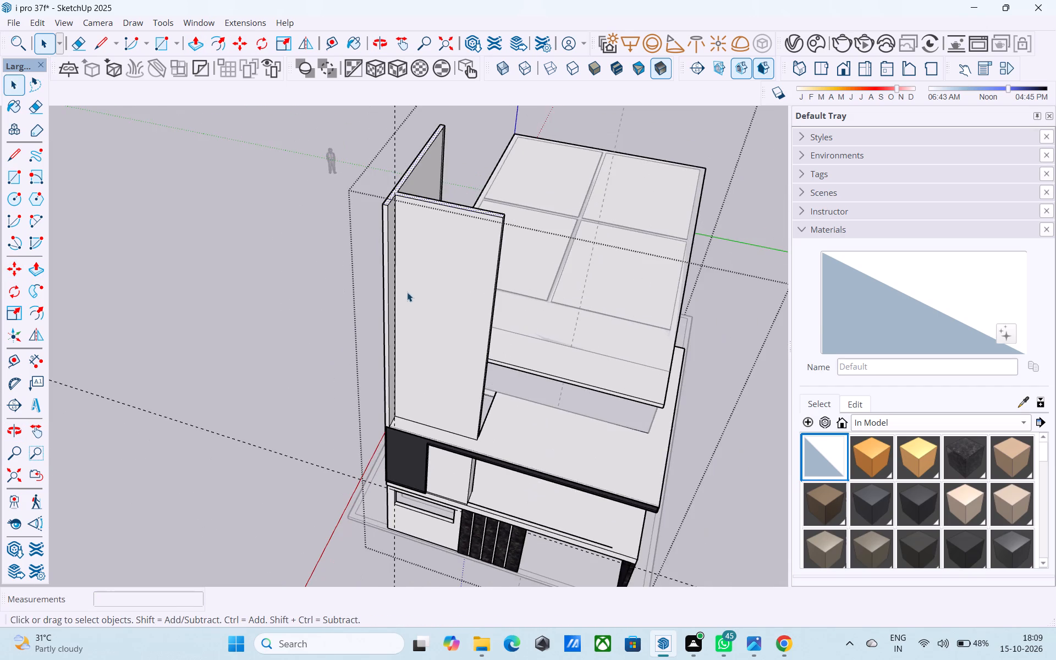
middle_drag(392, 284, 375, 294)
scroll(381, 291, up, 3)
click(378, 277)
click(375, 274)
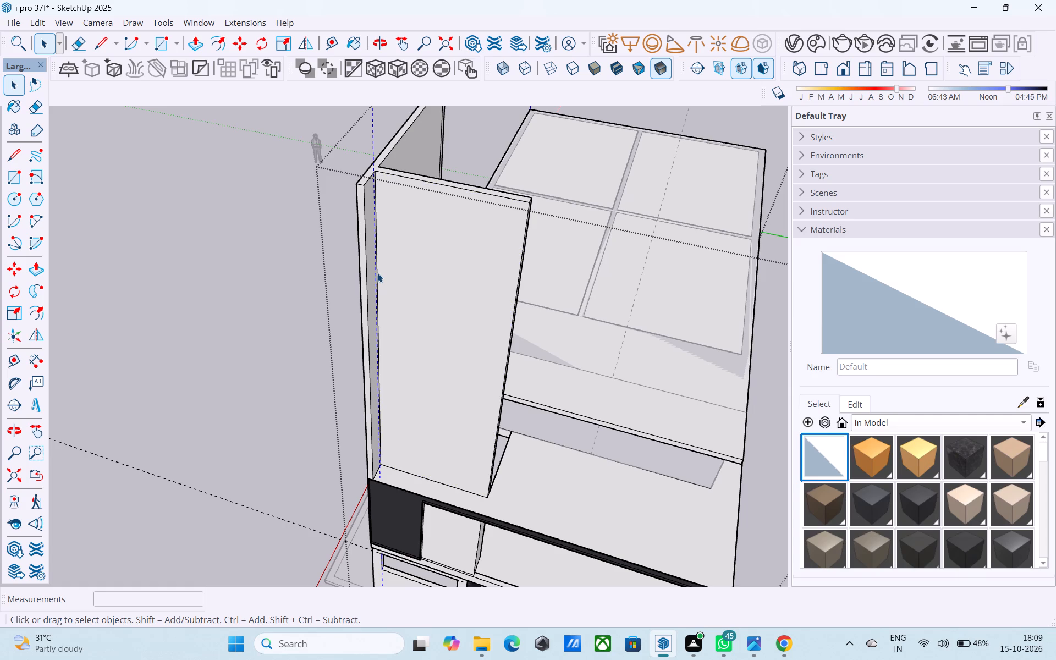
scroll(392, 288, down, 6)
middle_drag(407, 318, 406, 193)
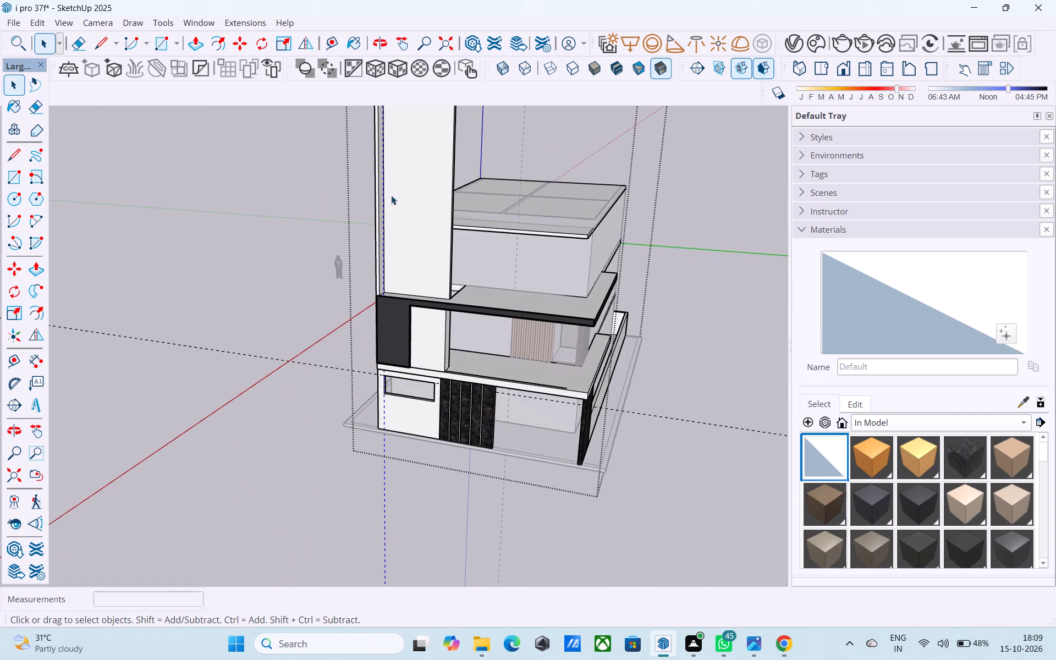
Copy the top storey's block straight up and stack the copy on top of it as another storey.
click(761, 417)
middle_drag(673, 364, 502, 376)
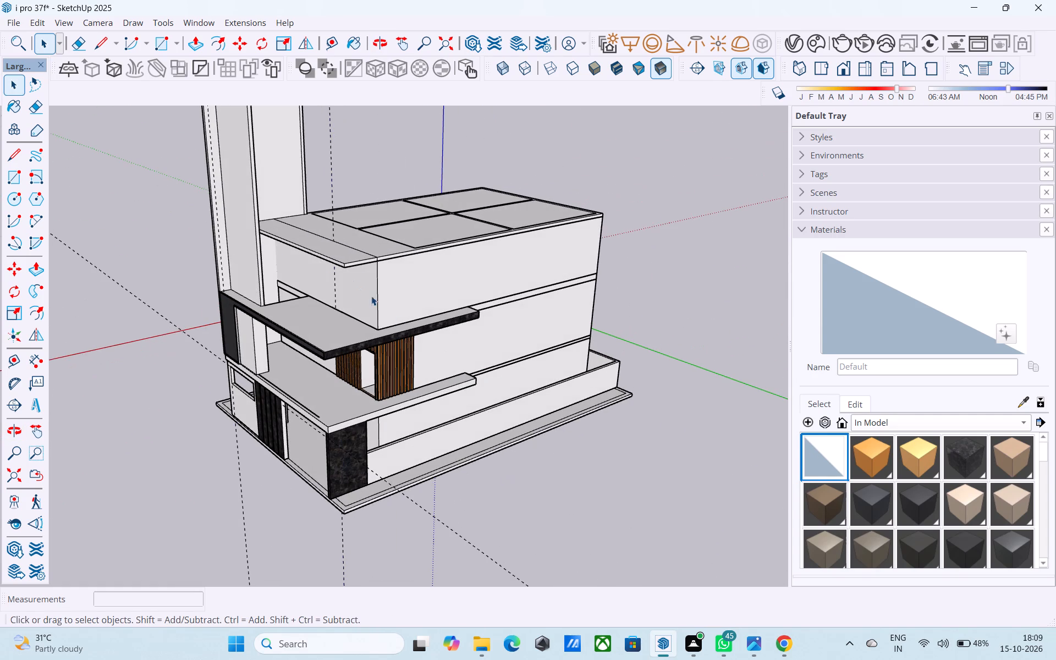
click(371, 296)
double_click(387, 288)
click(384, 282)
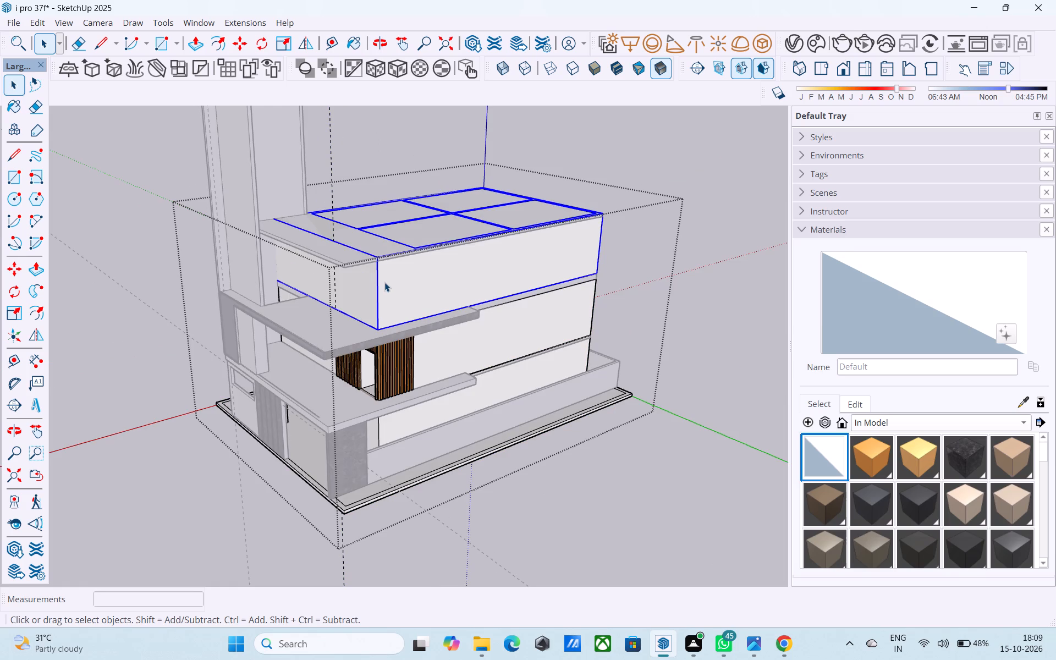
key(m)
click(380, 335)
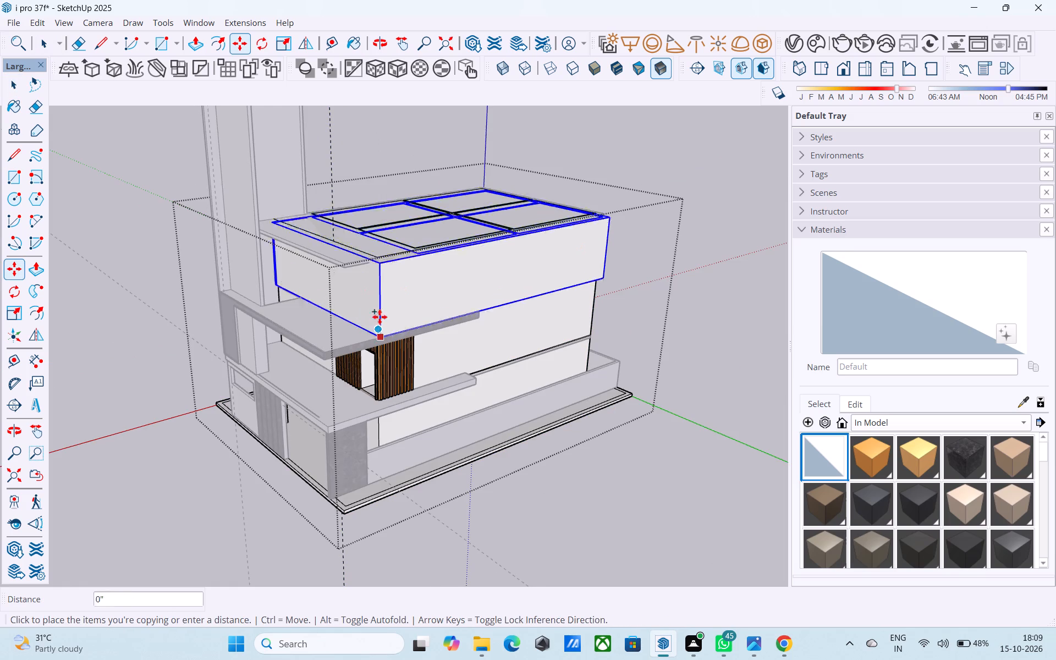
click(370, 257)
scroll(377, 264, down, 6)
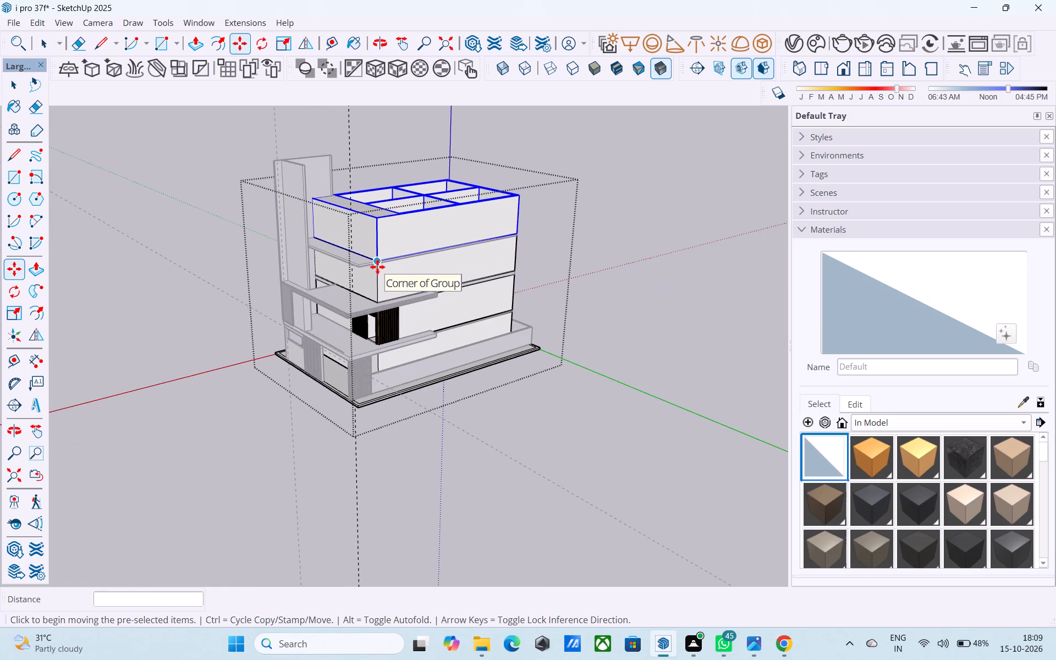
key(space)
click(582, 296)
Examine the stacked storeys and the tower from the front and the side.
scroll(444, 239, up, 8)
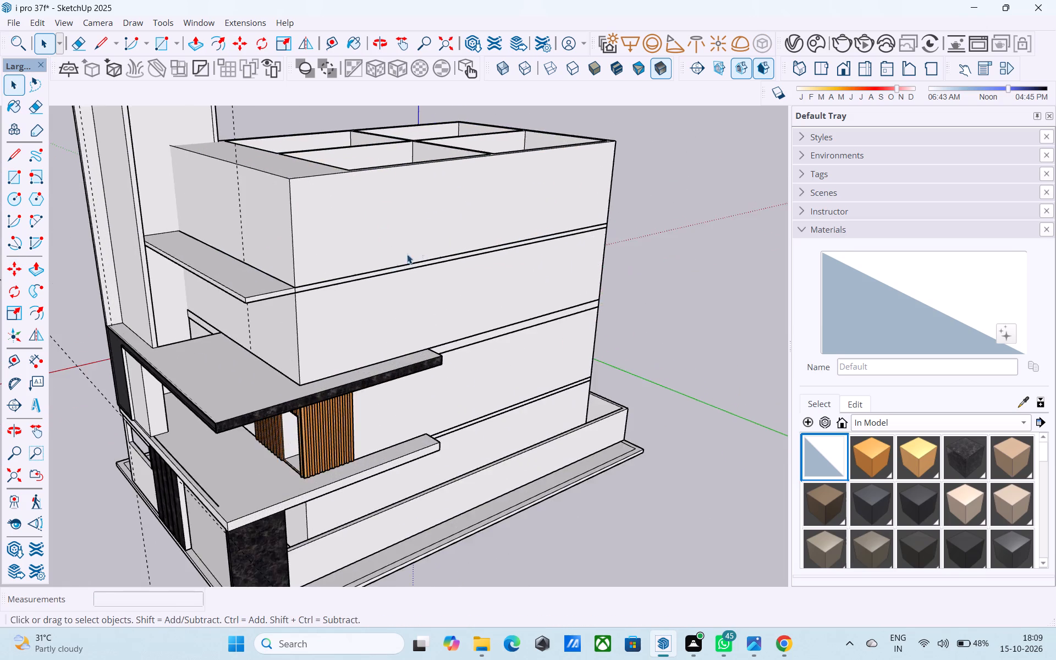
middle_drag(360, 268, 553, 269)
scroll(553, 274, down, 3)
middle_drag(547, 292, 561, 312)
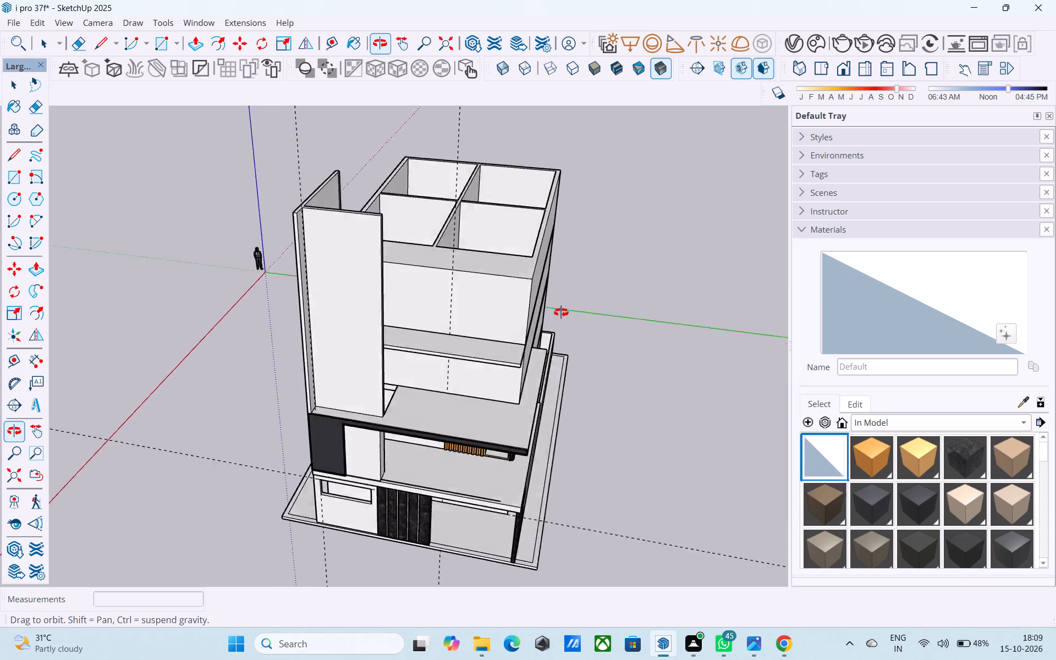
middle_drag(561, 312, 530, 243)
scroll(534, 261, down, 4)
middle_drag(516, 305, 593, 350)
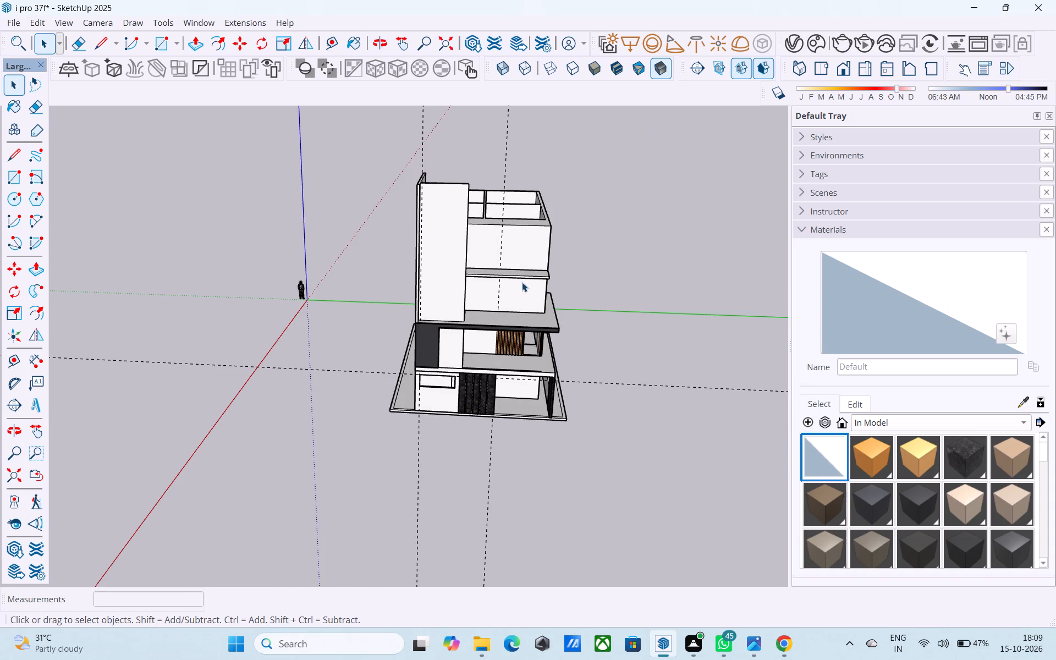
middle_drag(512, 282, 302, 273)
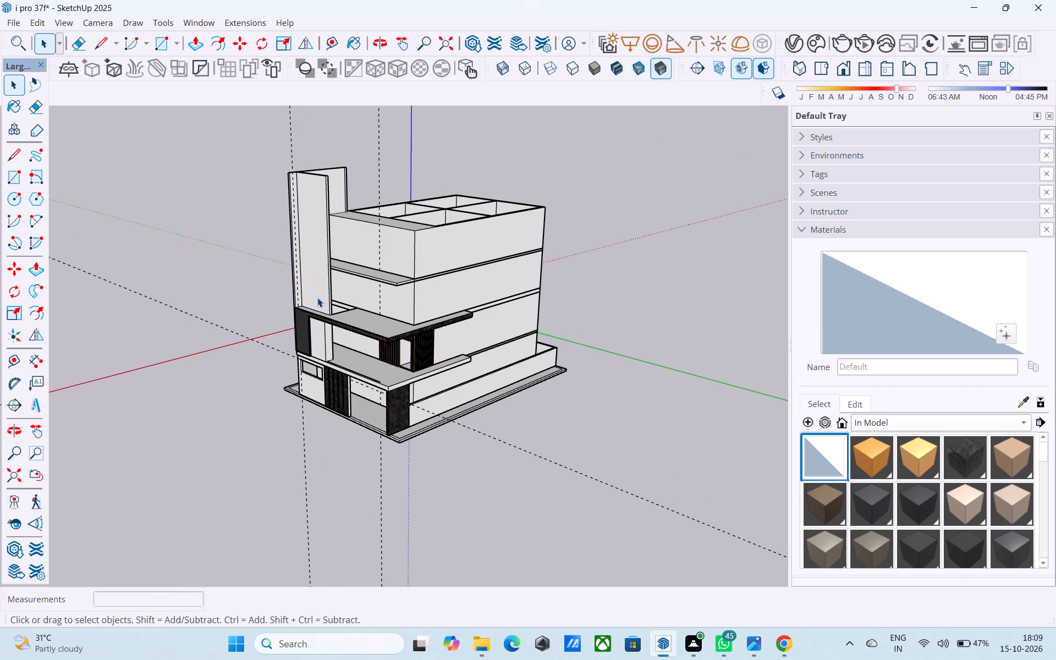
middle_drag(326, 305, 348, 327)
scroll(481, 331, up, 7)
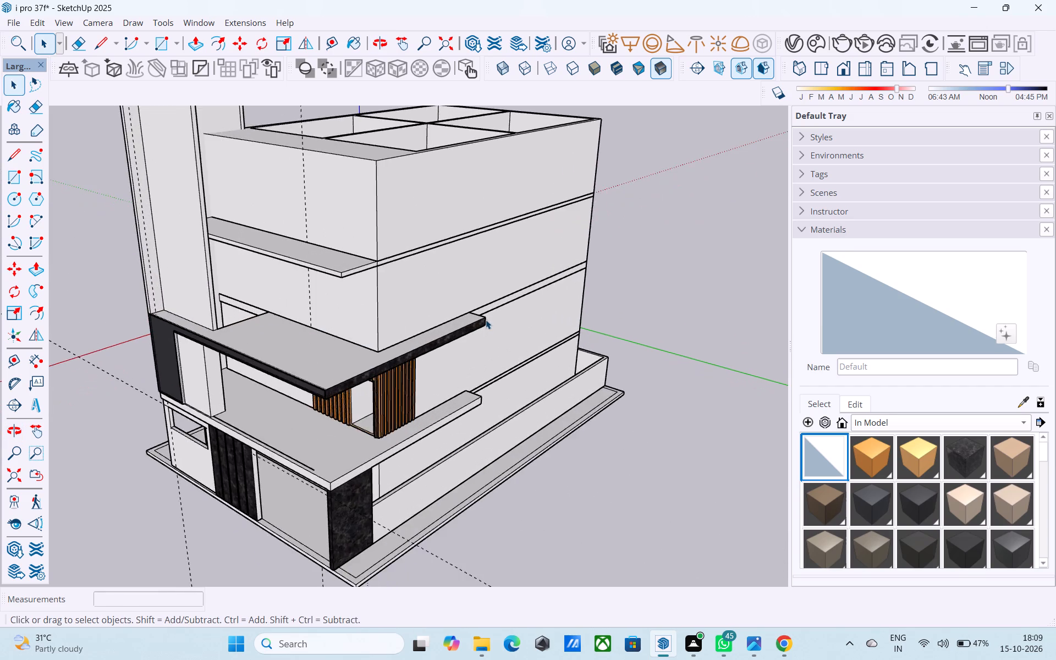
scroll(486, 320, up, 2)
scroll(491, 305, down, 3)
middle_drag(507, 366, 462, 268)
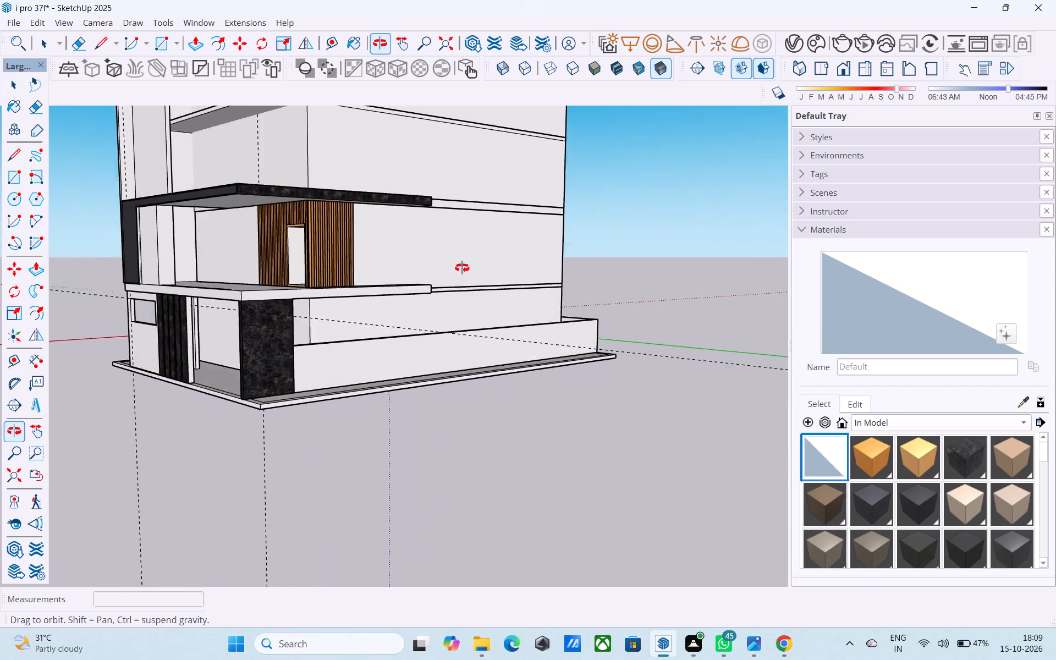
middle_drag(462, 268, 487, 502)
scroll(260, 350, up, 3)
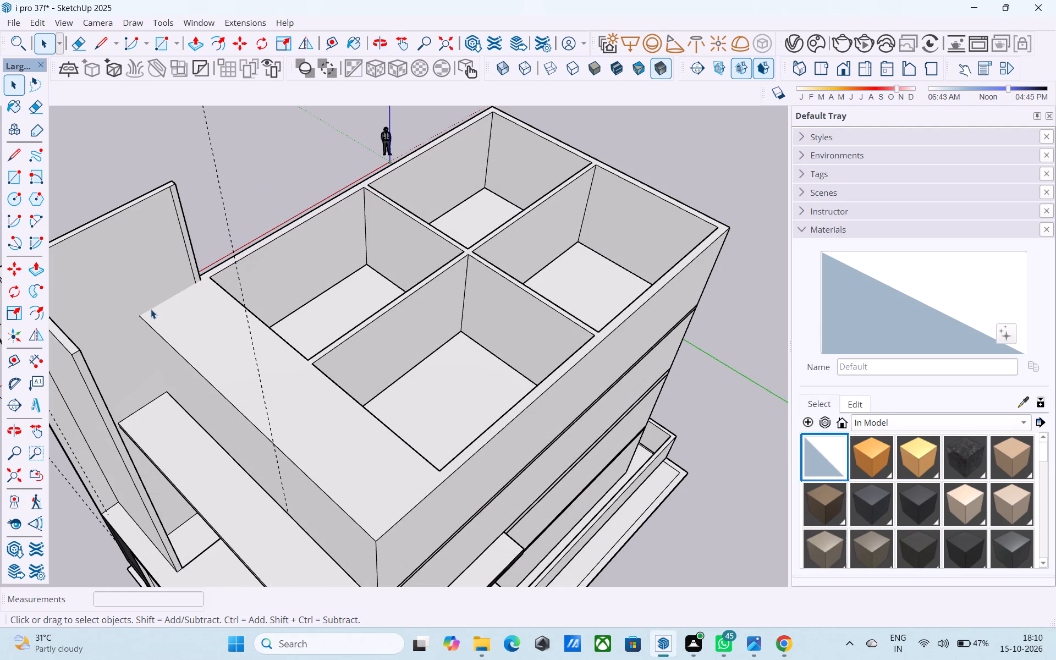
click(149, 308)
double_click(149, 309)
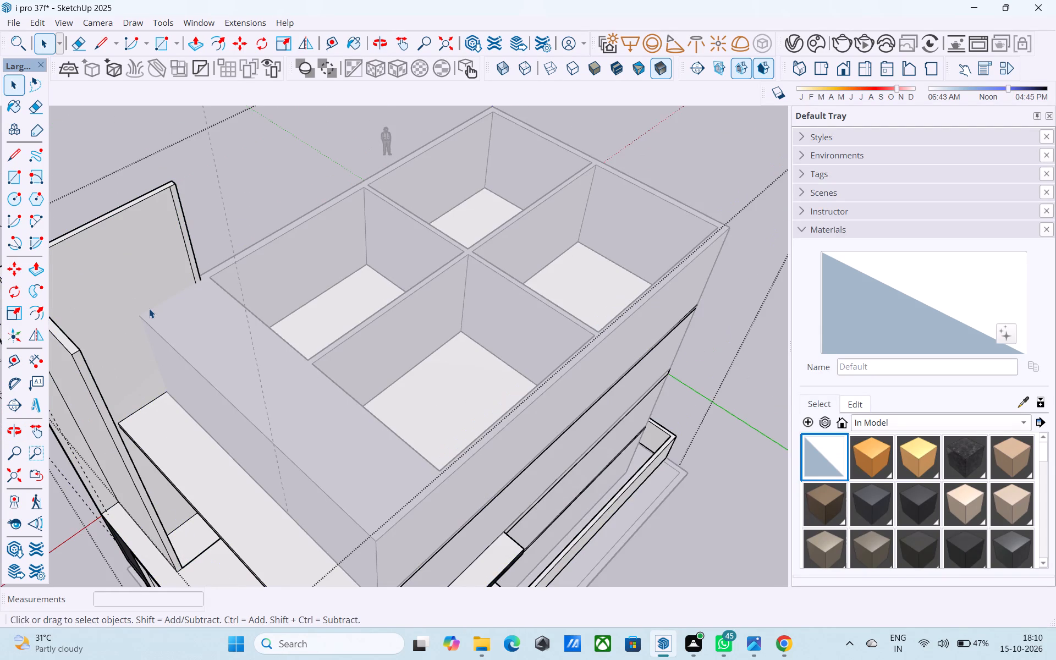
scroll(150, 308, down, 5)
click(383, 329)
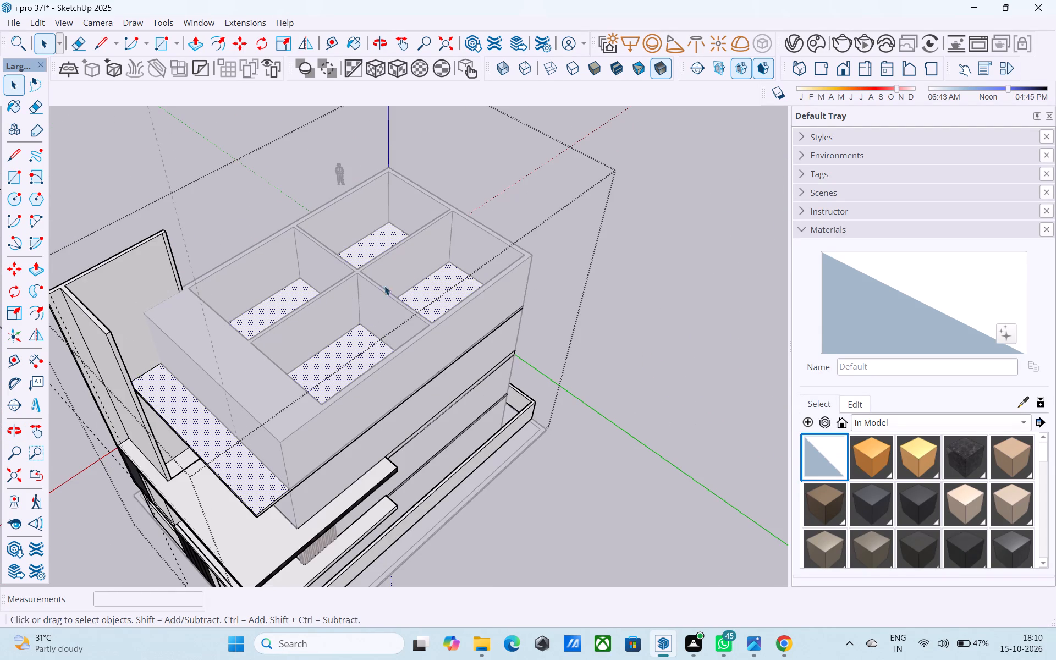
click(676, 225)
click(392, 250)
Inside the top storey's group, draw a 6' line along the open edge of its top face beside the tower.
scroll(185, 287, up, 2)
click(199, 321)
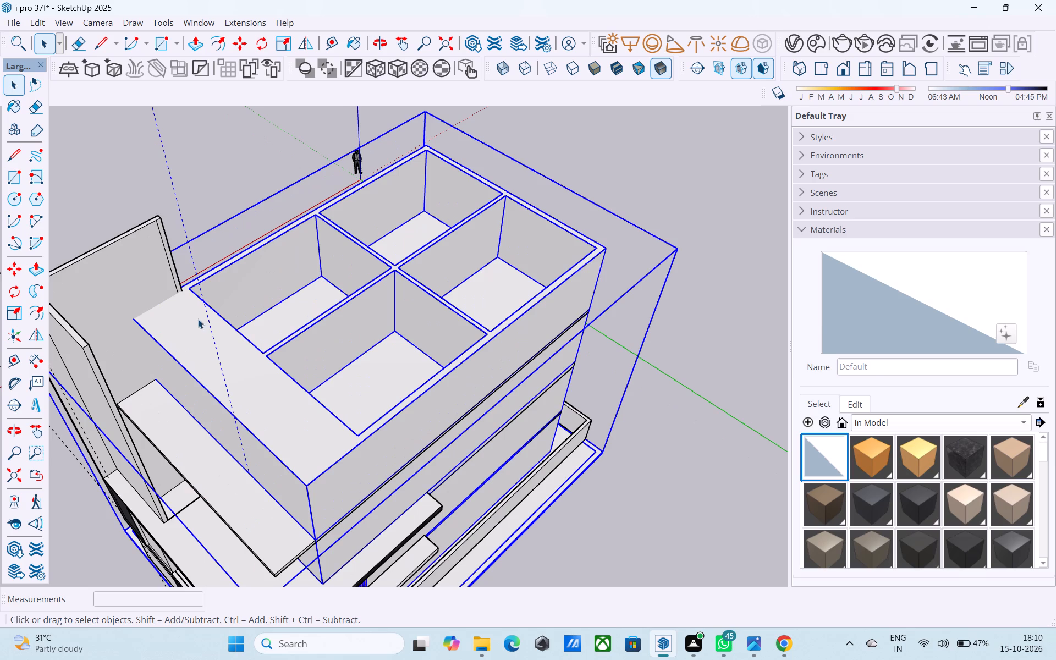
click(195, 317)
scroll(199, 312, up, 5)
double_click(200, 307)
scroll(192, 299, up, 1)
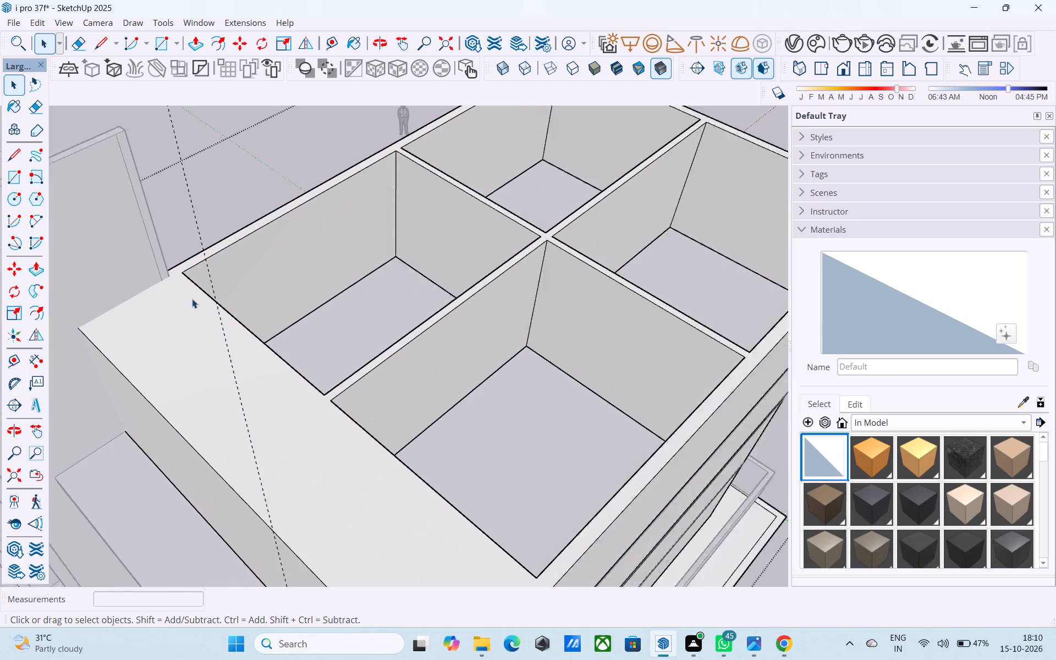
scroll(192, 299, up, 1)
key(l)
click(167, 272)
click(69, 329)
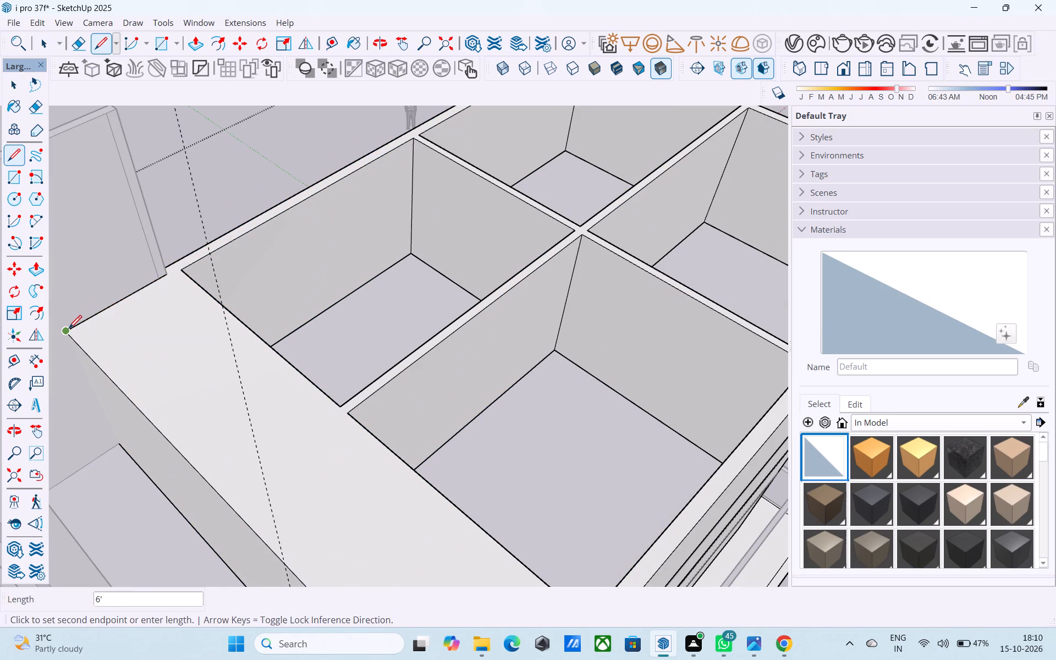
scroll(199, 320, down, 11)
key(space)
click(613, 331)
Save the model.
middle_drag(225, 408, 391, 280)
key(ctrl+s)
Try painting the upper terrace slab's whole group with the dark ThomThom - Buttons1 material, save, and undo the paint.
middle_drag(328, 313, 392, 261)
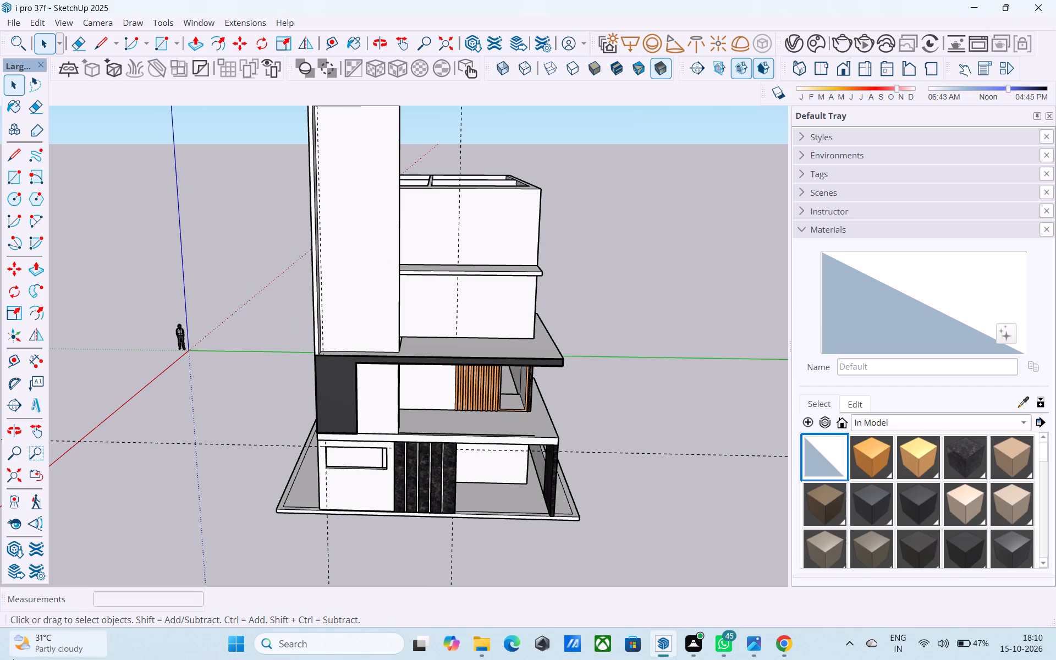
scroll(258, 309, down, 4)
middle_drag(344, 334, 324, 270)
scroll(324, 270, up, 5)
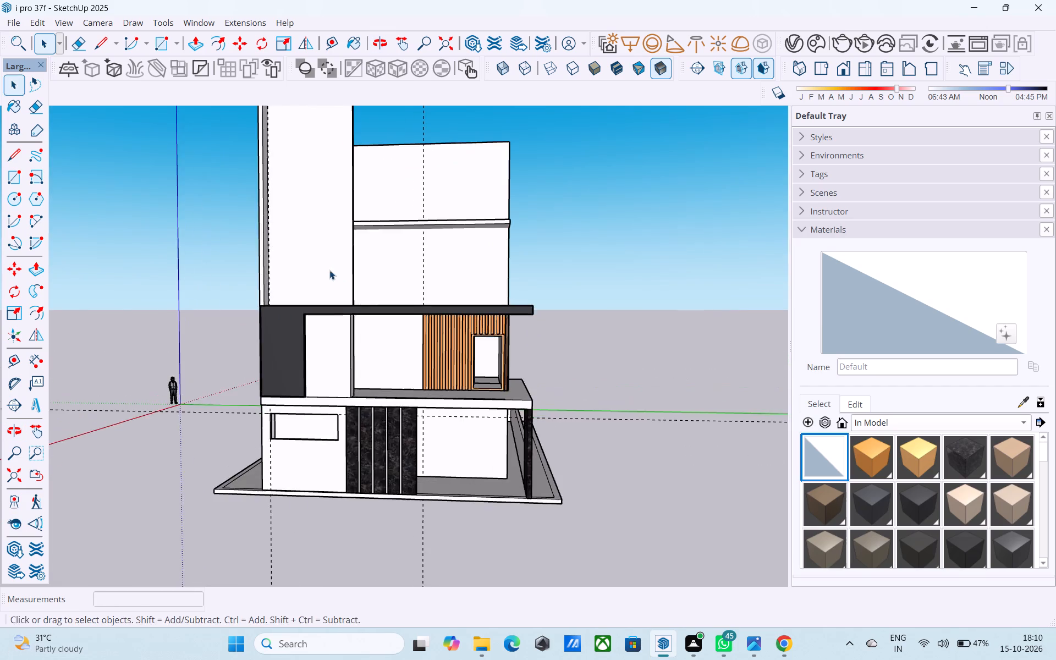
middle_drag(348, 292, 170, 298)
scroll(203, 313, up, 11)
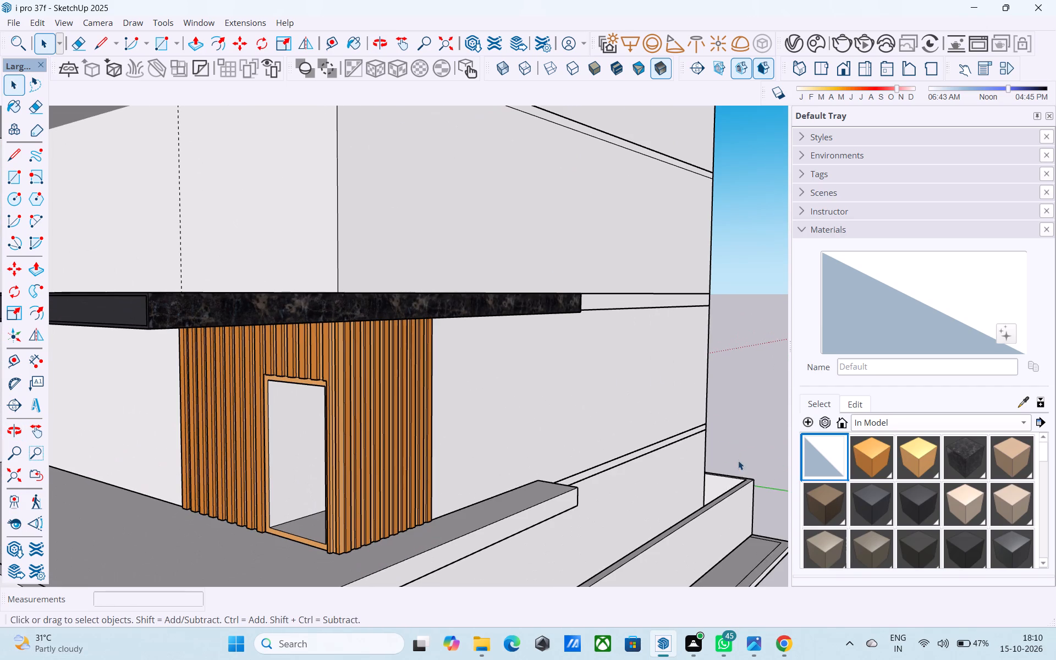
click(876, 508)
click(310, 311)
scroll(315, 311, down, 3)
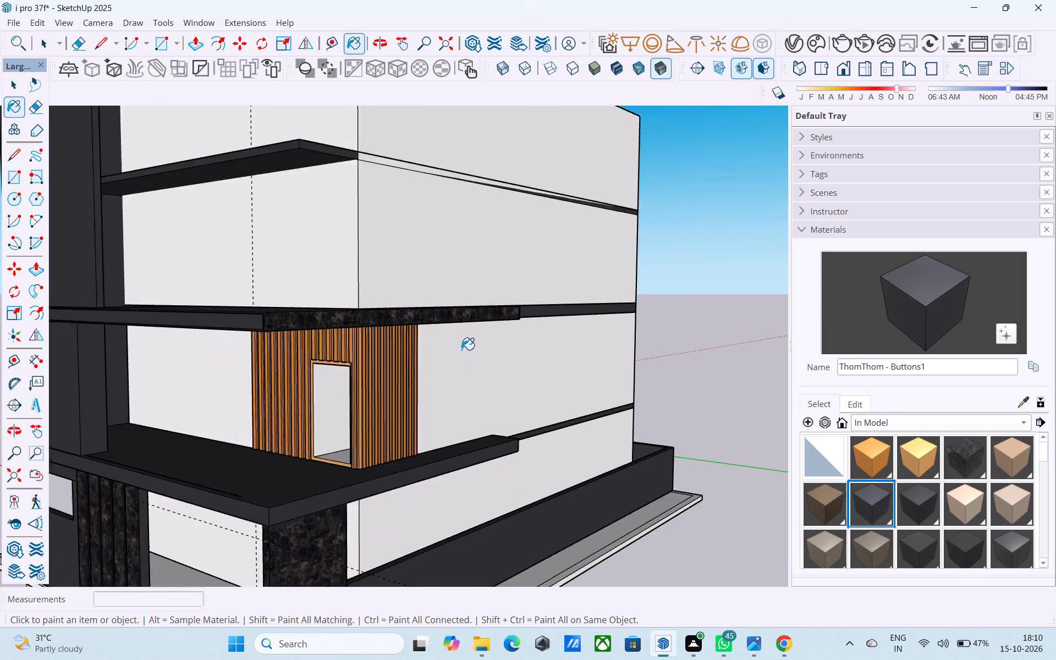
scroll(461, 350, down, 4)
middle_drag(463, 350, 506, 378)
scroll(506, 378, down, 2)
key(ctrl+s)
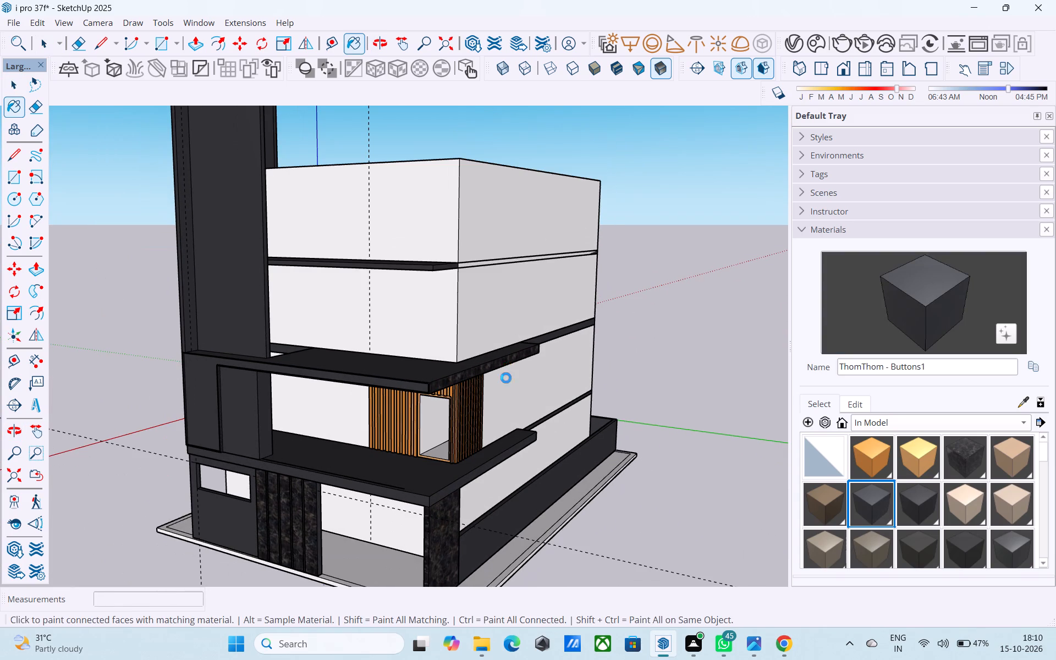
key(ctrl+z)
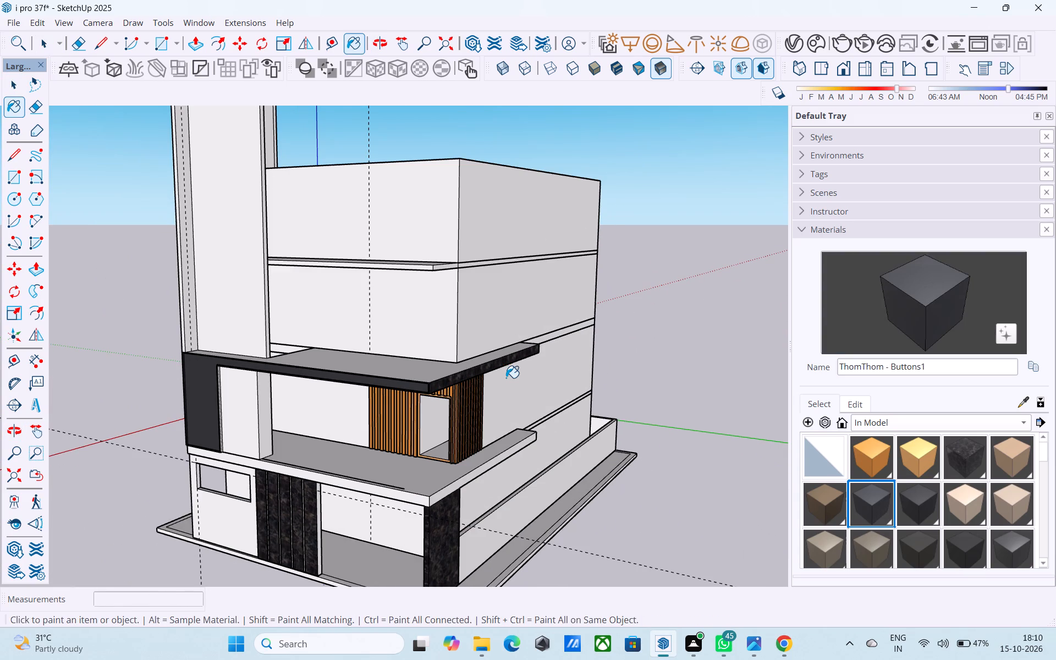
Inside the slab group, paint only the upper terrace slab's marble side edge face with the ThomThom - Buttons1 material.
key(space)
scroll(457, 372, up, 8)
click(463, 380)
double_click(463, 380)
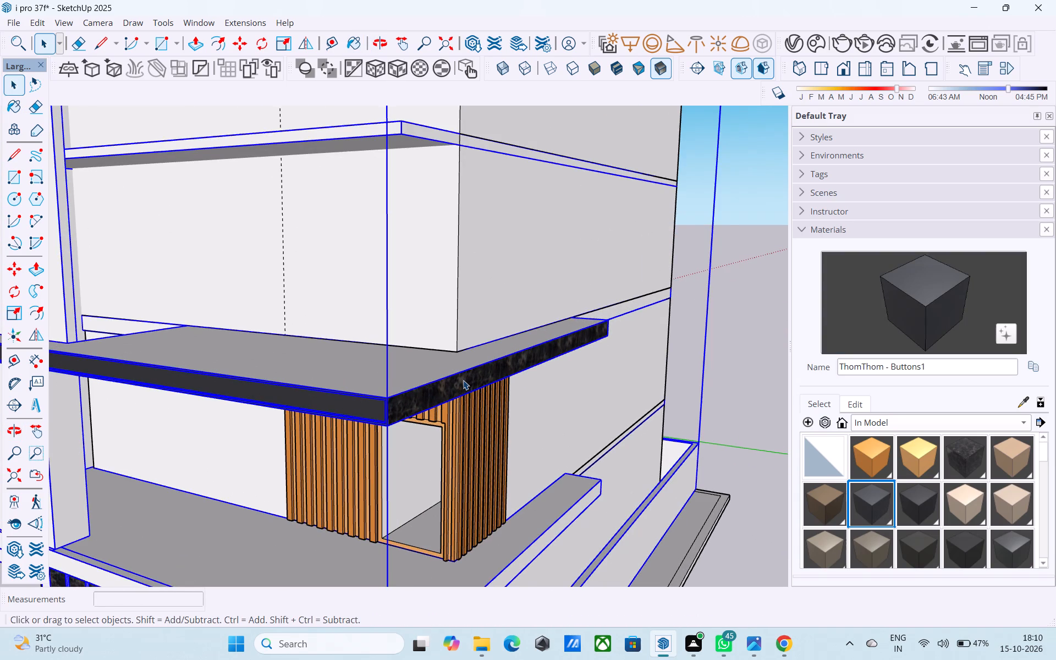
click(463, 380)
click(521, 366)
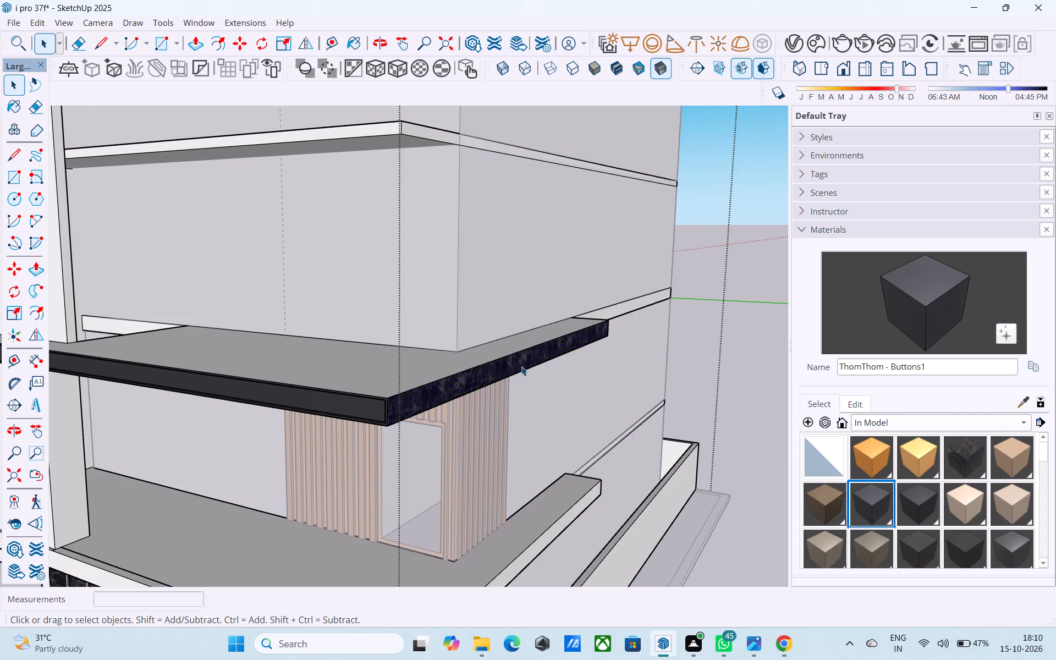
click(952, 280)
click(448, 391)
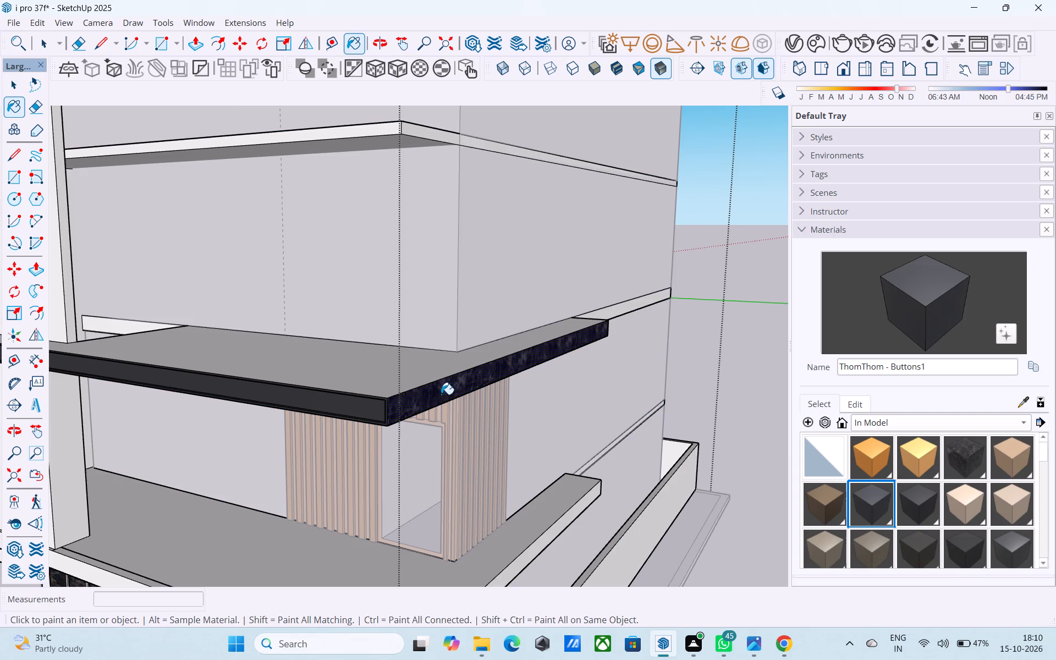
key(space)
scroll(461, 399, down, 13)
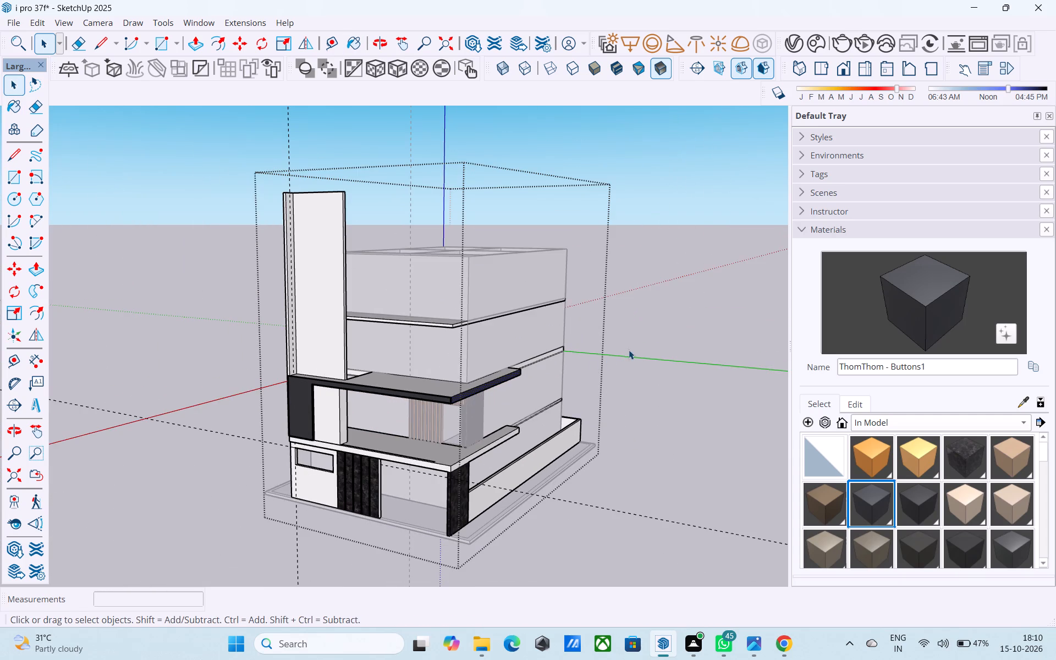
click(628, 350)
Examine the tower and the top storey from the front and from above.
middle_drag(392, 351, 460, 327)
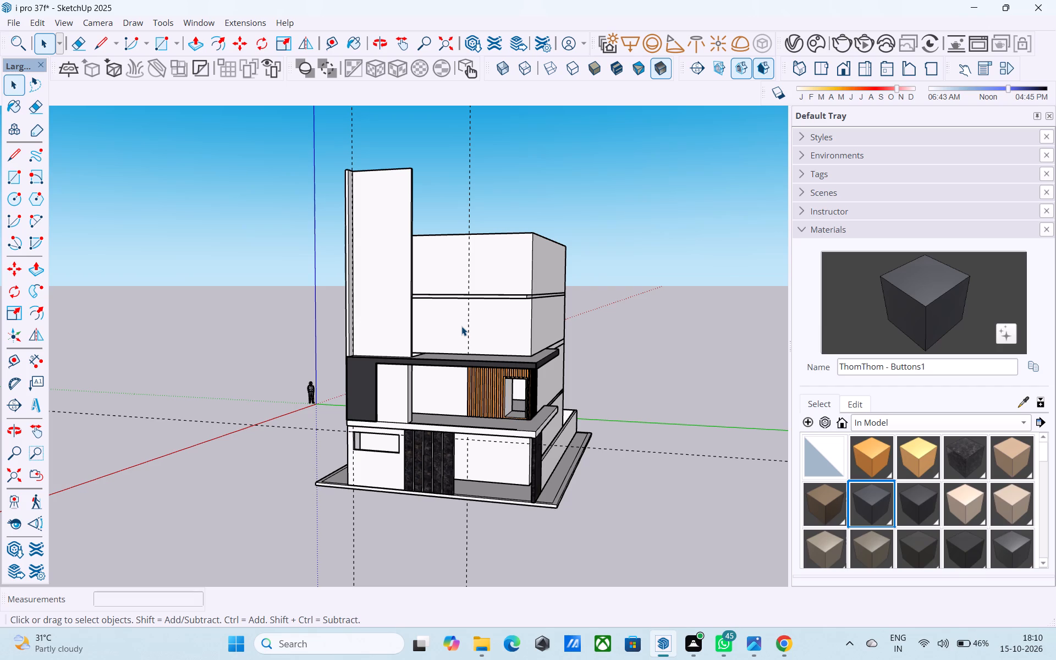
middle_drag(423, 266, 456, 300)
middle_drag(456, 300, 462, 308)
scroll(372, 229, up, 5)
middle_drag(422, 239, 319, 261)
scroll(309, 263, up, 1)
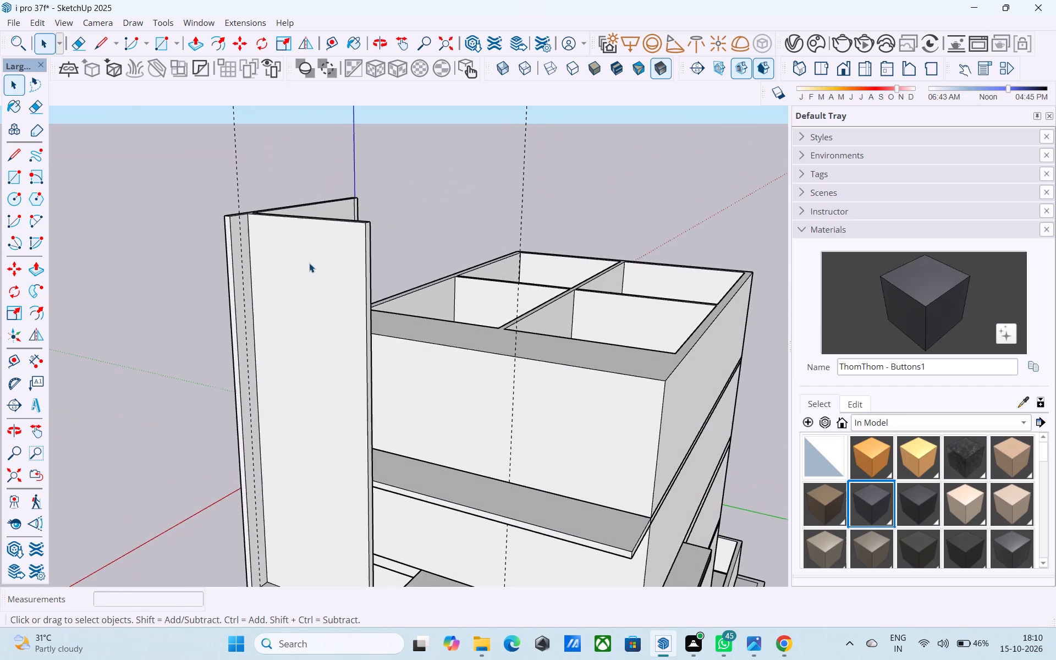
middle_drag(312, 261, 246, 304)
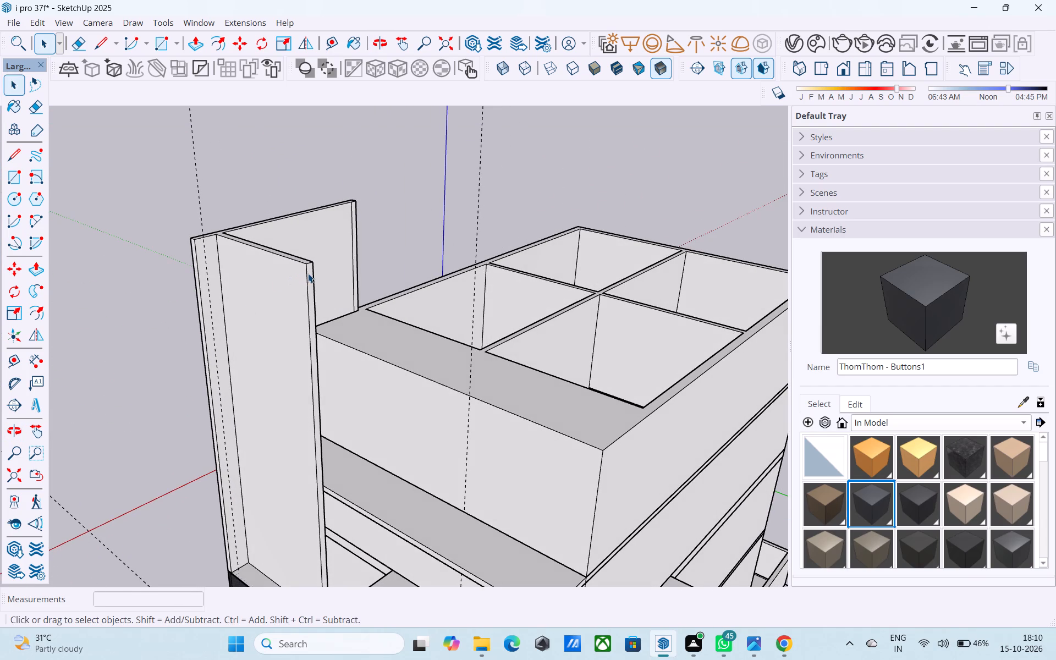
middle_drag(308, 273, 282, 372)
Copy the vertical edge between the projecting strip and the tower's front face 4' across the front face.
scroll(251, 324, up, 3)
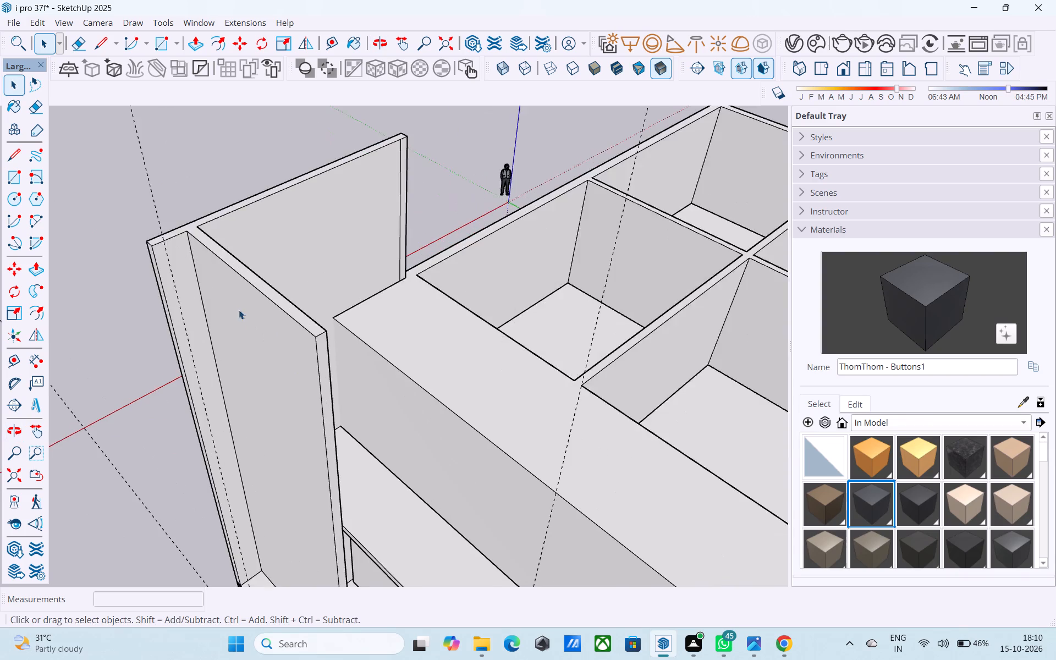
scroll(239, 310, up, 9)
click(180, 255)
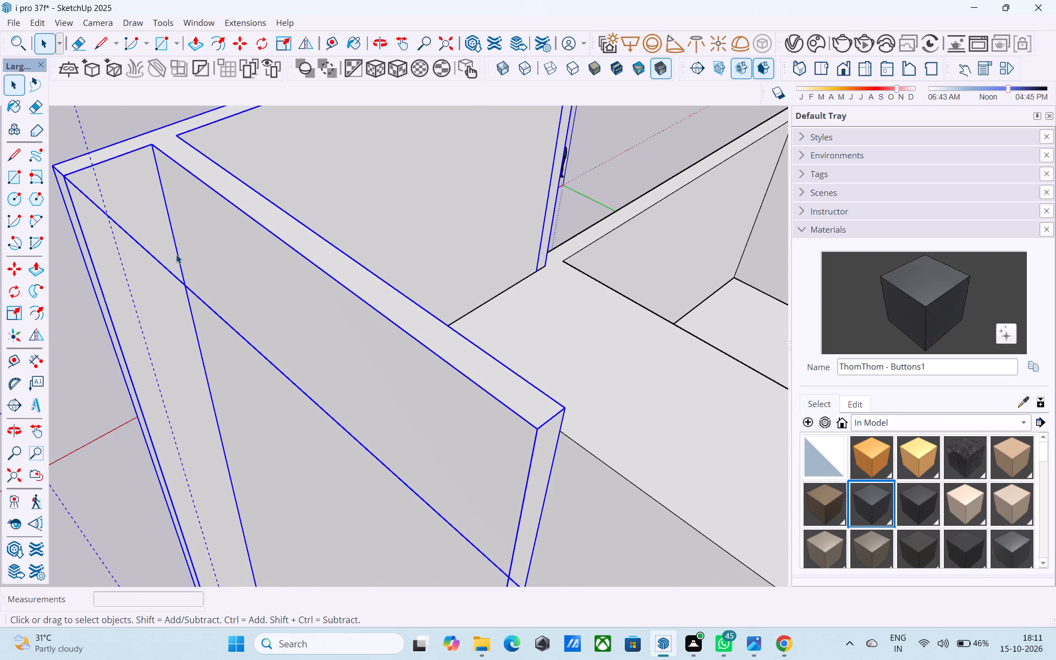
double_click(176, 254)
click(174, 252)
click(179, 250)
click(177, 249)
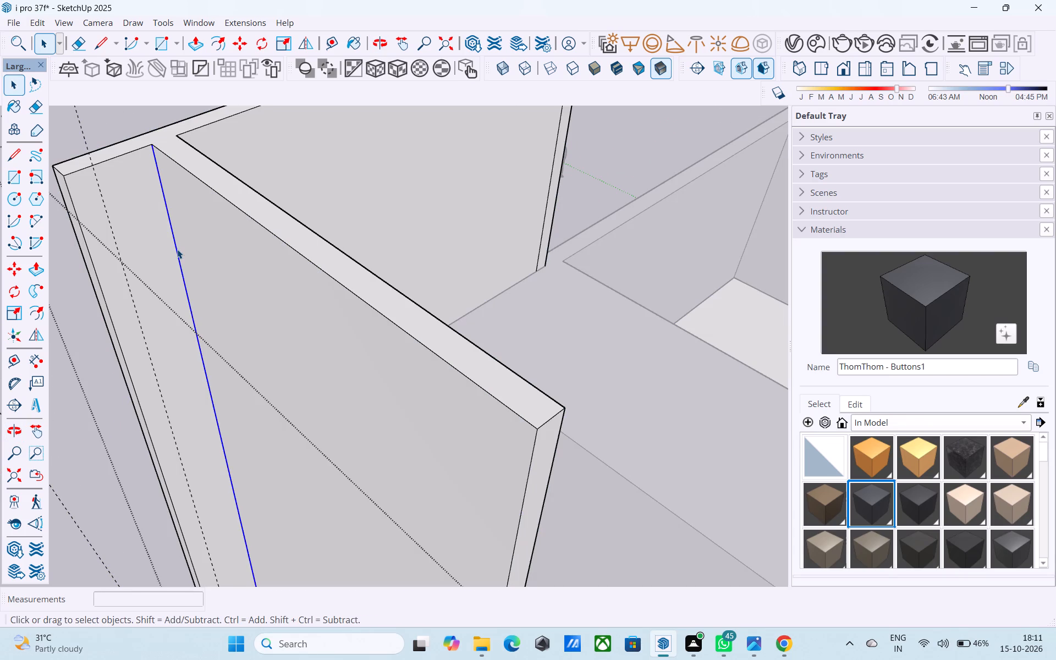
middle_drag(177, 249, 211, 241)
key(m)
click(152, 155)
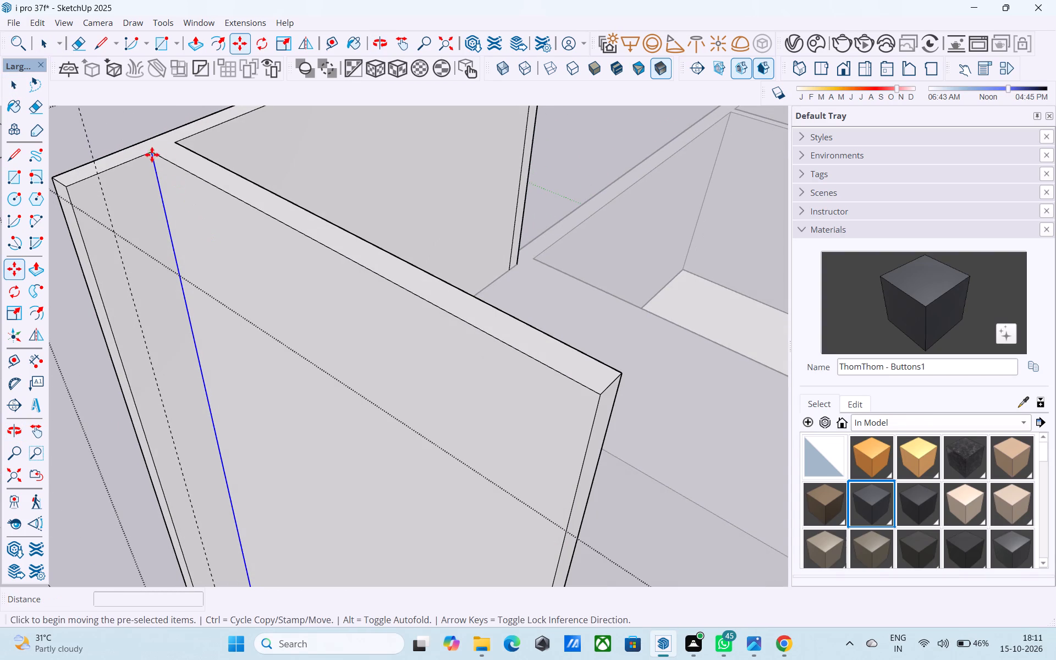
shift+middle_drag(378, 281, 614, 214)
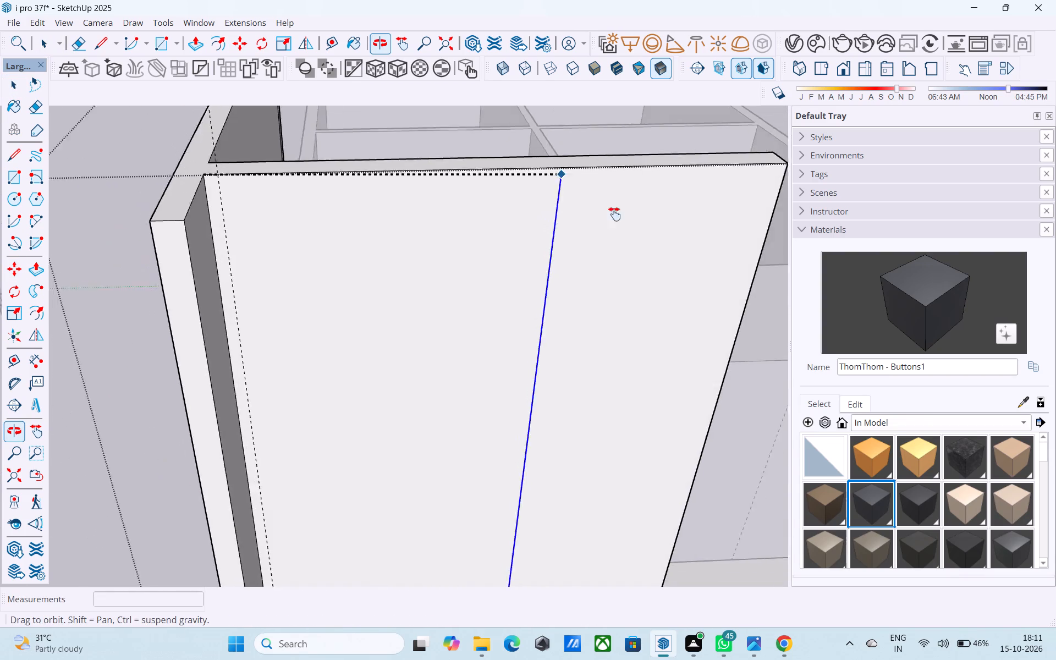
shift+middle_drag(614, 214, 430, 198)
scroll(429, 201, down, 5)
middle_drag(429, 204, 308, 182)
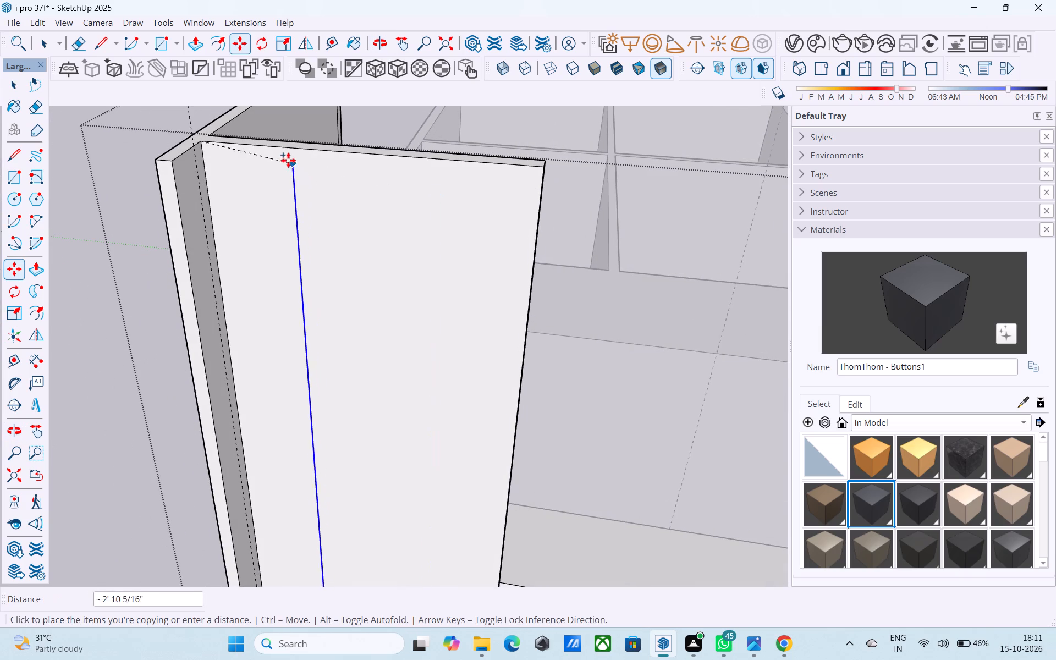
middle_drag(281, 148, 278, 227)
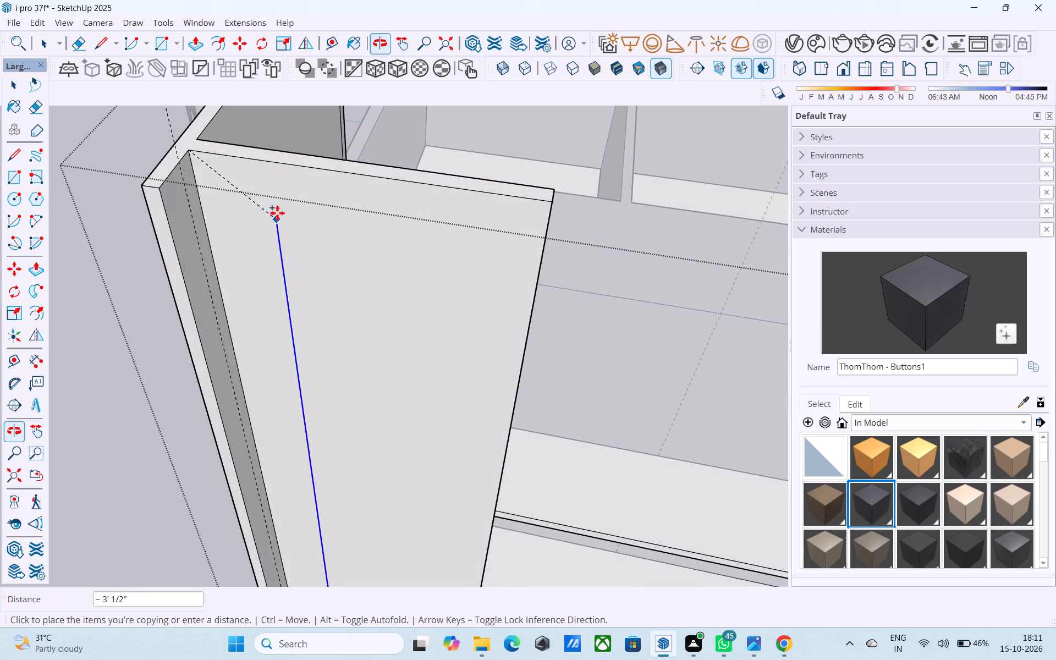
scroll(282, 191, up, 2)
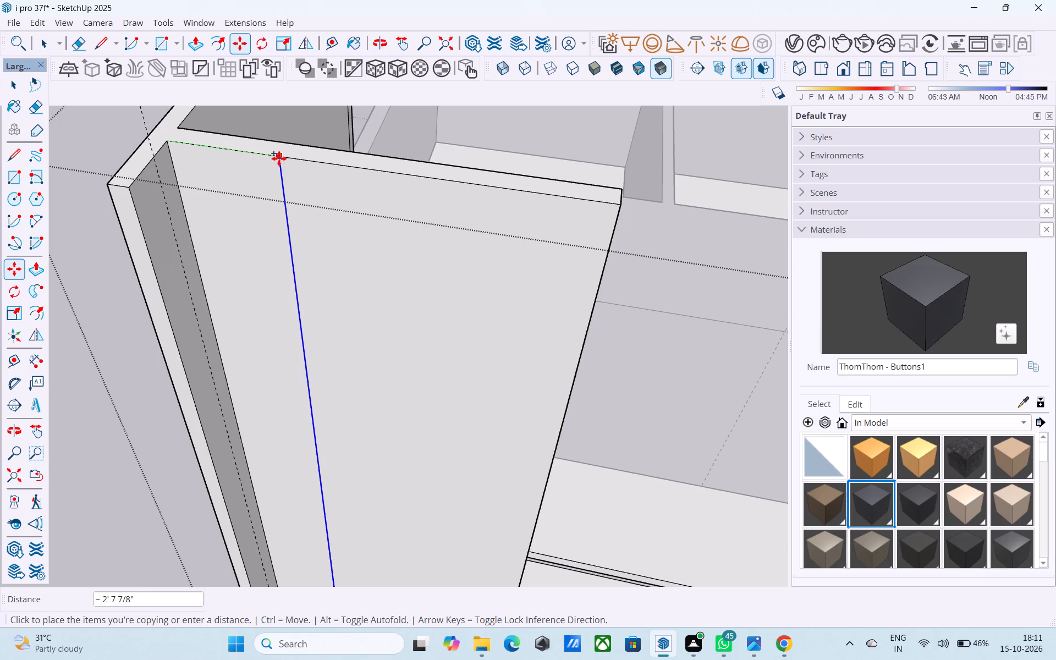
key(2)
key(BackSpace)
key(BackSpace)
key(BackSpace)
key(BackSpace)
key(BackSpace)
key(BackSpace)
text(4')
key(Return)
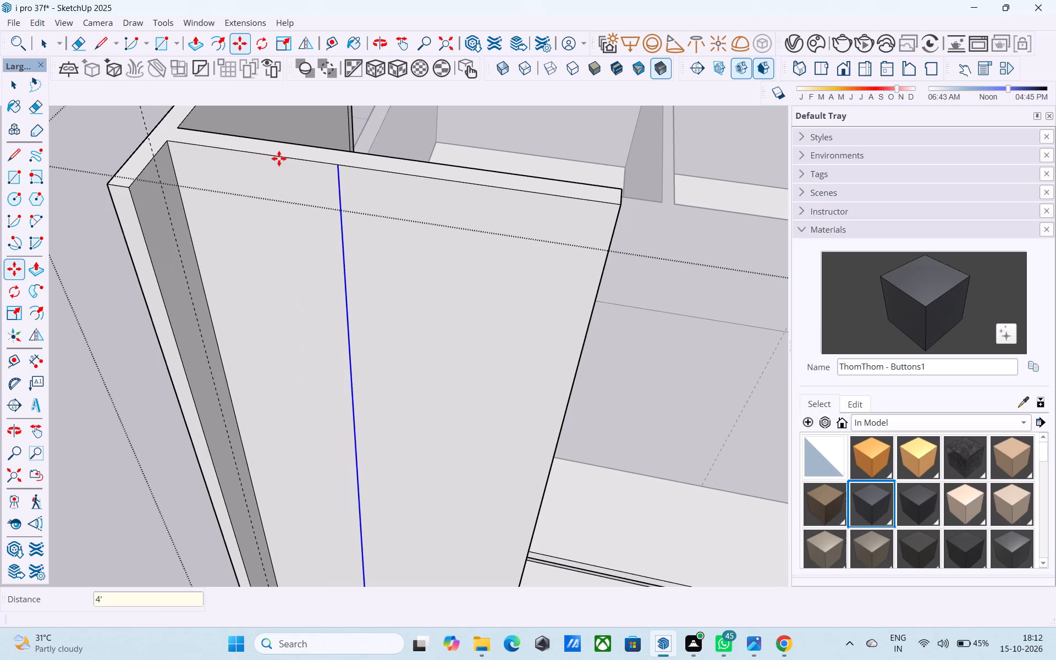
Set the copied vertical line's distance on the tower's front face to 3'.
text(3')
key(Return)
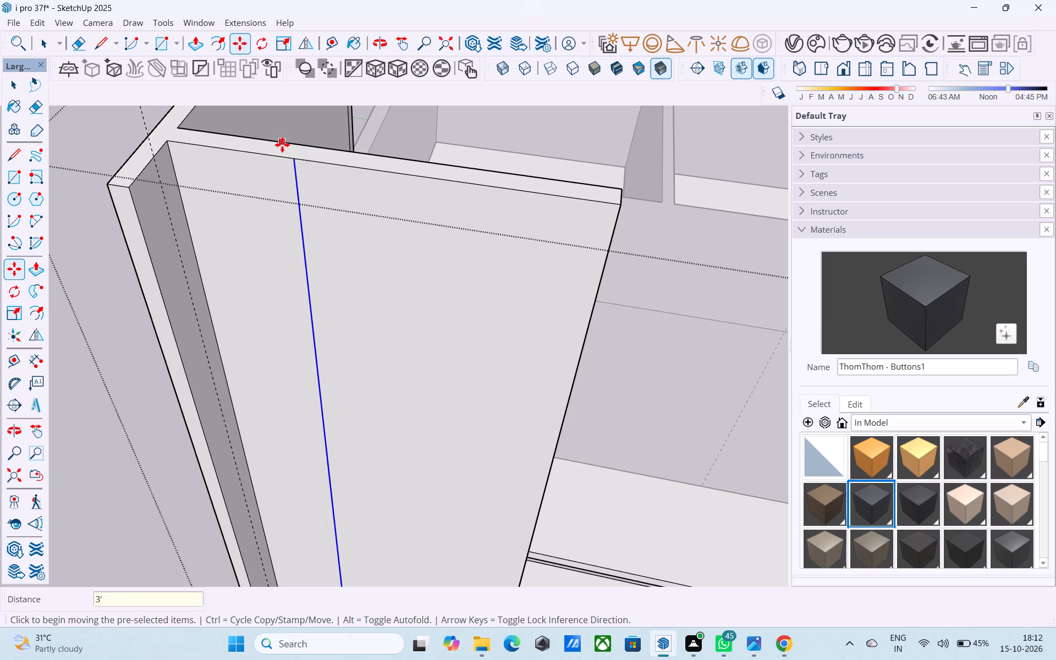
scroll(283, 144, down, 5)
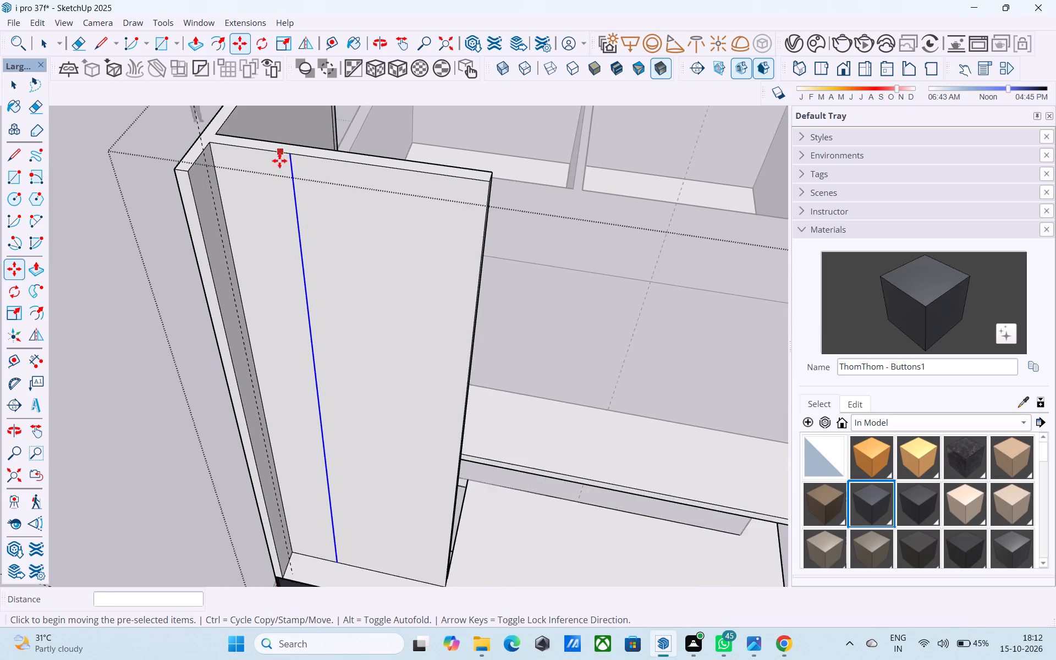
Leave the tower's group and save the model.
scroll(279, 161, down, 1)
middle_drag(283, 217, 295, 169)
scroll(304, 176, down, 5)
middle_drag(301, 180, 424, 174)
key(space)
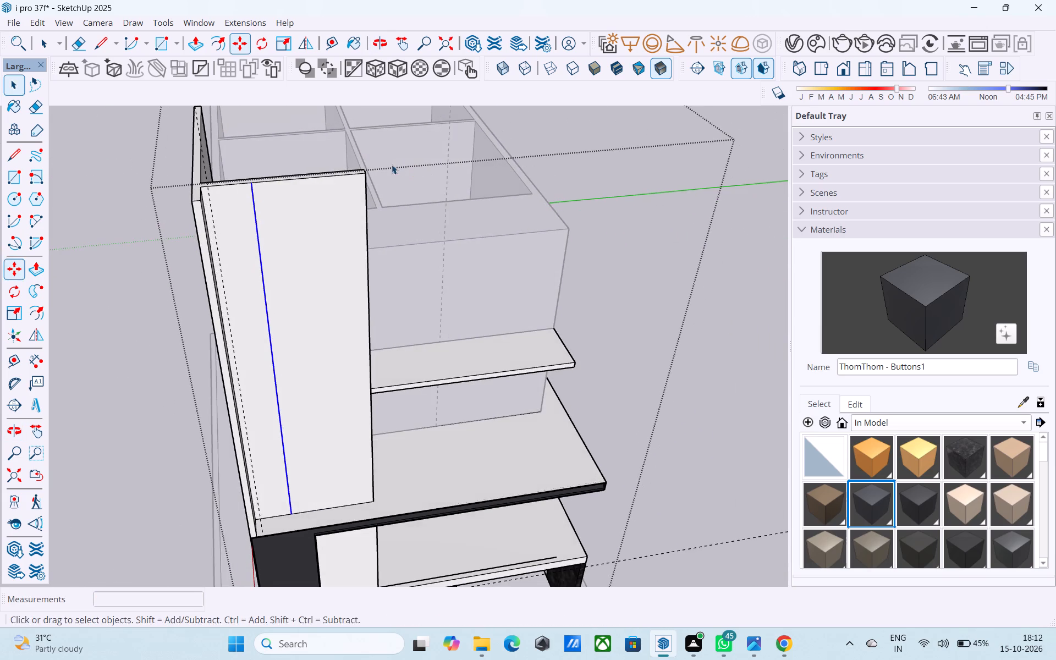
middle_drag(376, 174, 357, 163)
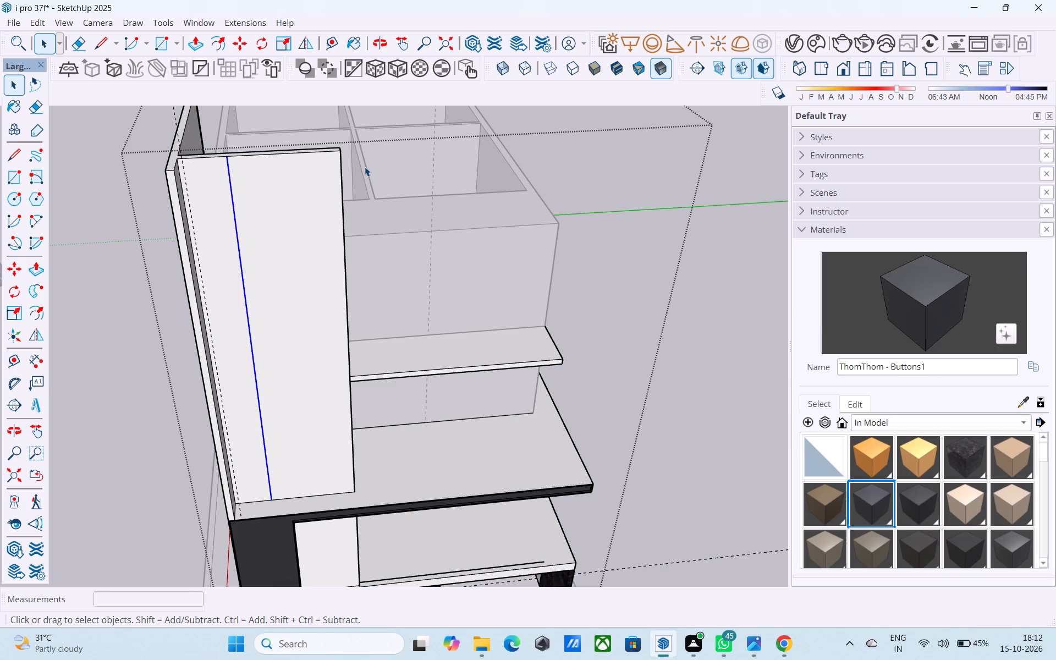
middle_drag(365, 167, 298, 141)
scroll(302, 152, down, 6)
key(space)
click(478, 175)
middle_drag(360, 184, 364, 200)
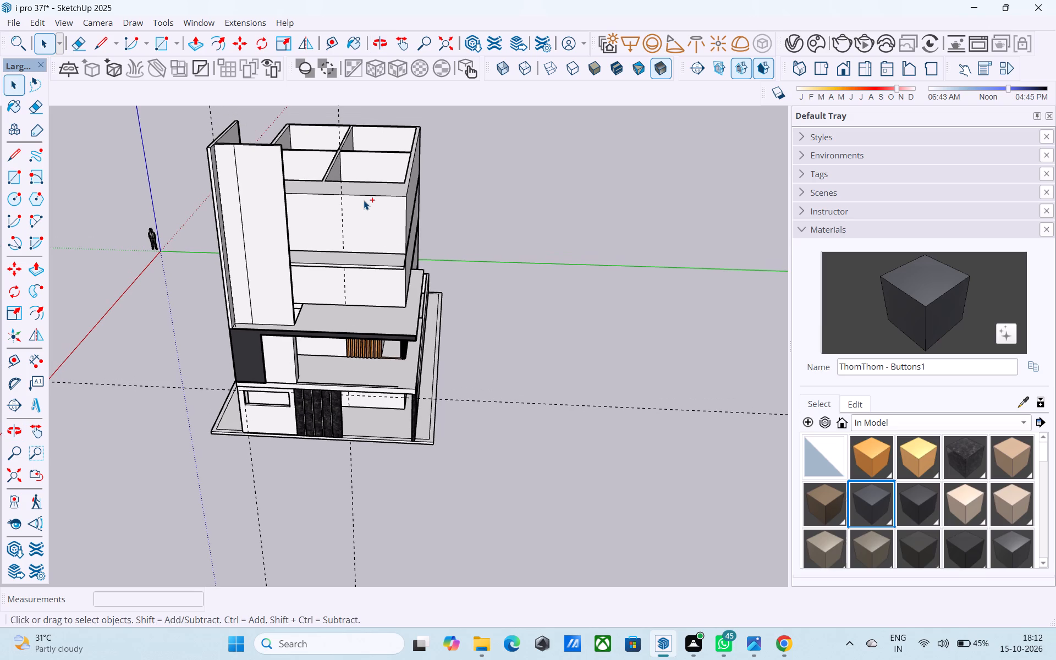
key(ctrl+s)
Inside the tower's group, delete the vertical dashed guide line running beside the projecting strip.
middle_drag(336, 274, 324, 277)
scroll(275, 311, up, 14)
click(196, 305)
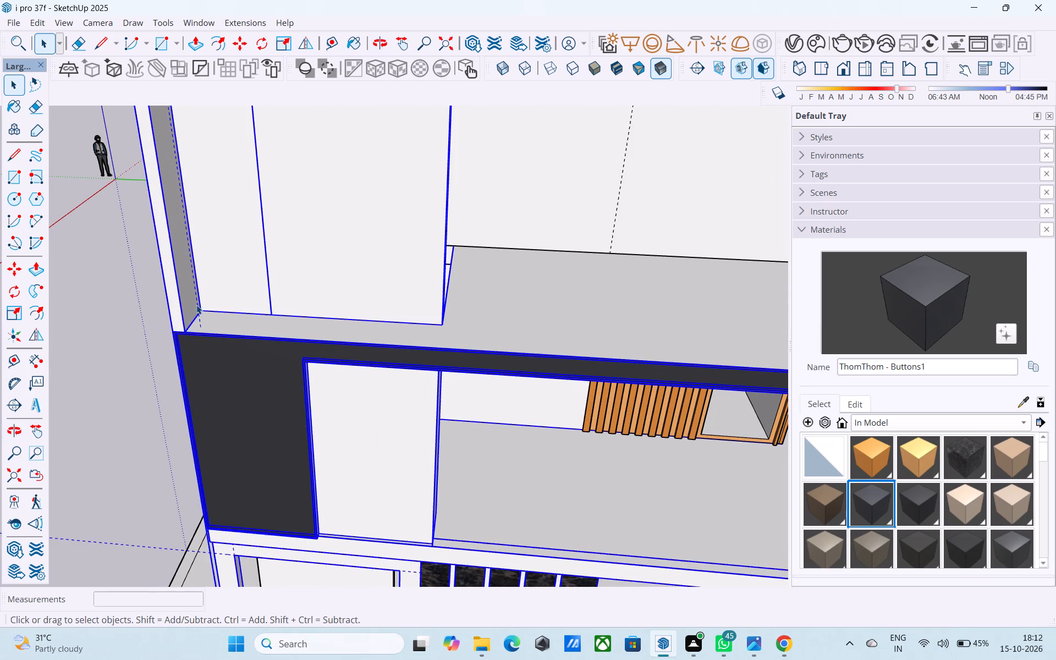
double_click(197, 305)
click(197, 304)
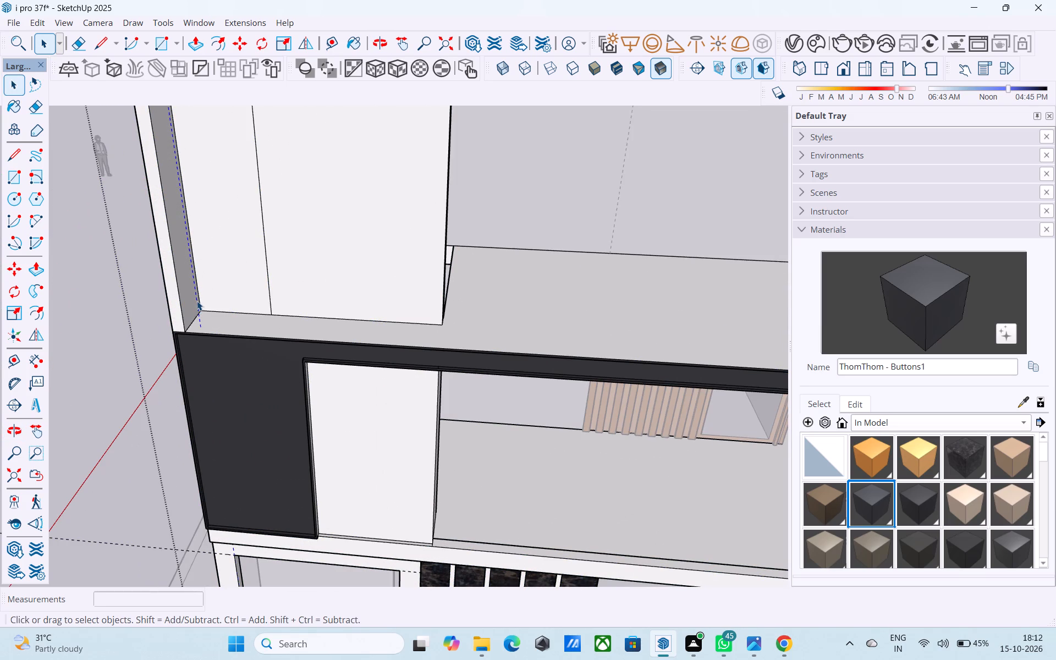
key(Delete)
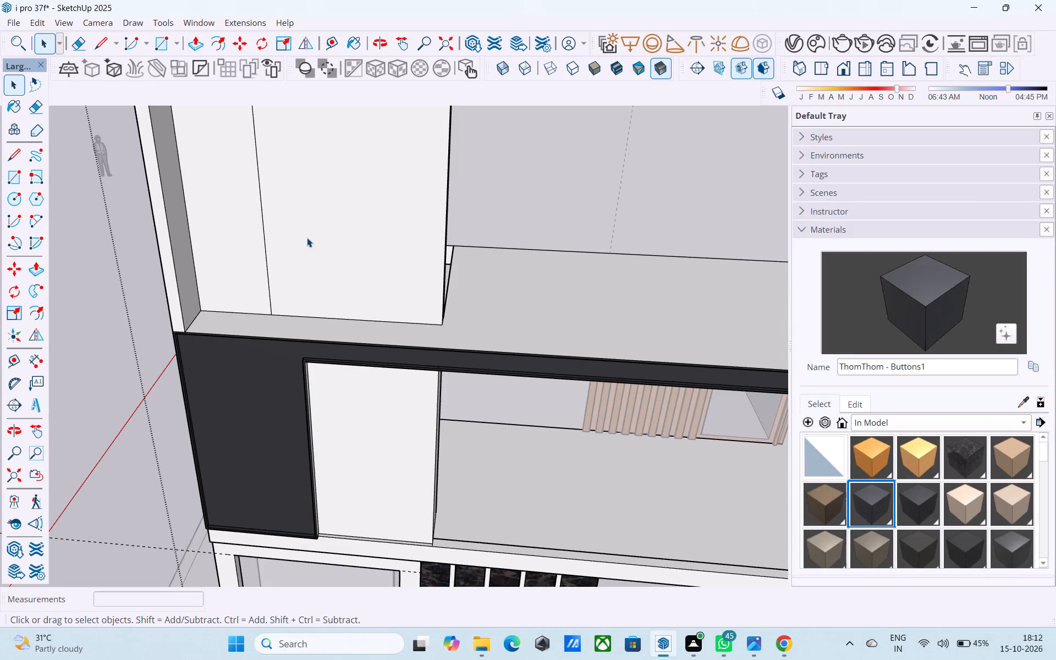
Copy the vertical dividing line on the tower's front face back onto the inner corner edge beside the projecting strip.
middle_drag(290, 241, 269, 268)
shift+middle_drag(301, 273, 248, 217)
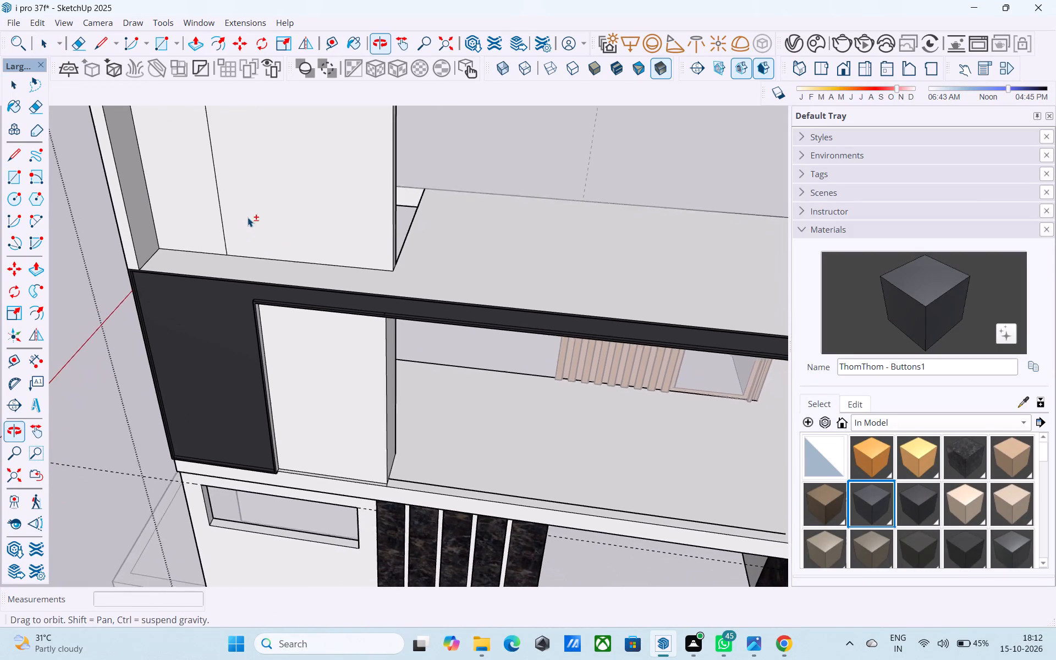
shift+middle_drag(248, 217, 248, 218)
scroll(245, 212, down, 8)
shift+middle_drag(266, 233, 280, 415)
shift+middle_drag(198, 142, 245, 307)
shift+middle_drag(287, 353, 248, 326)
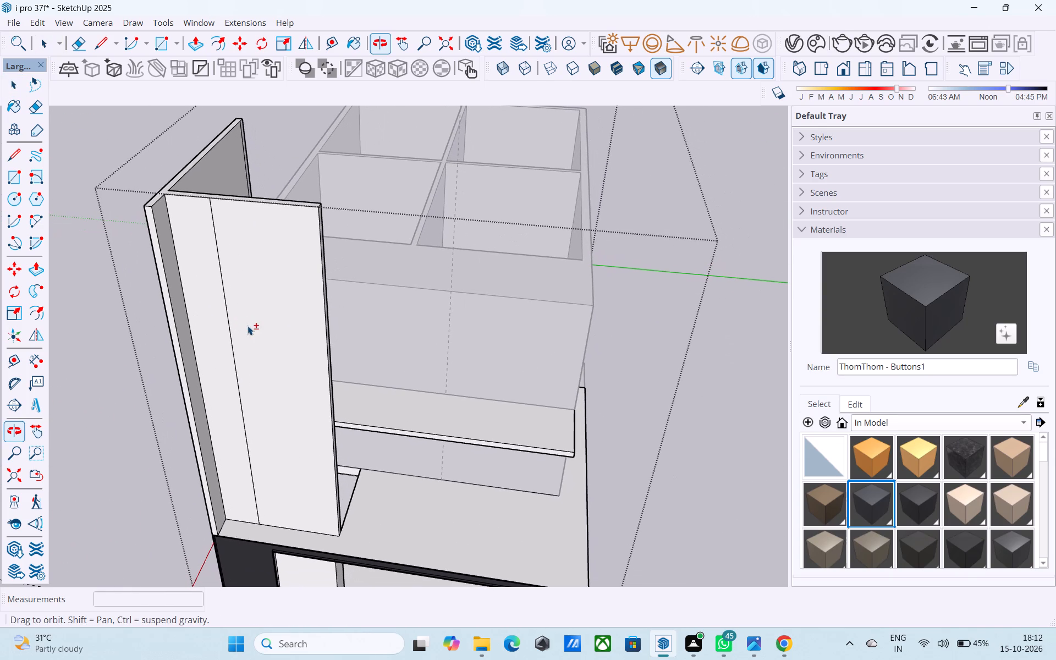
click(222, 280)
key(m)
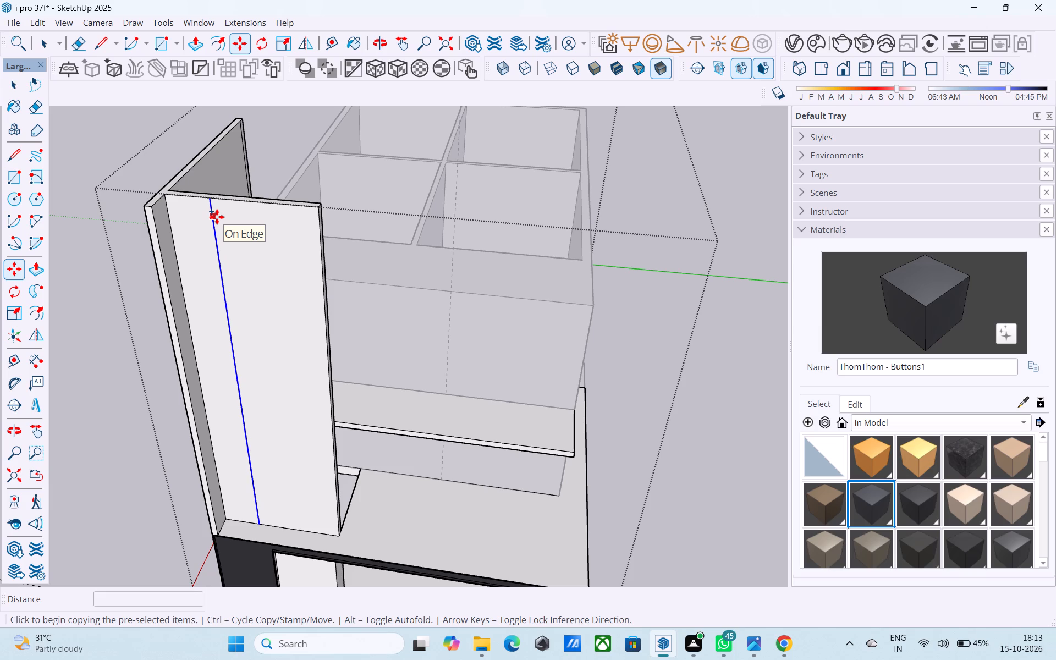
key(space)
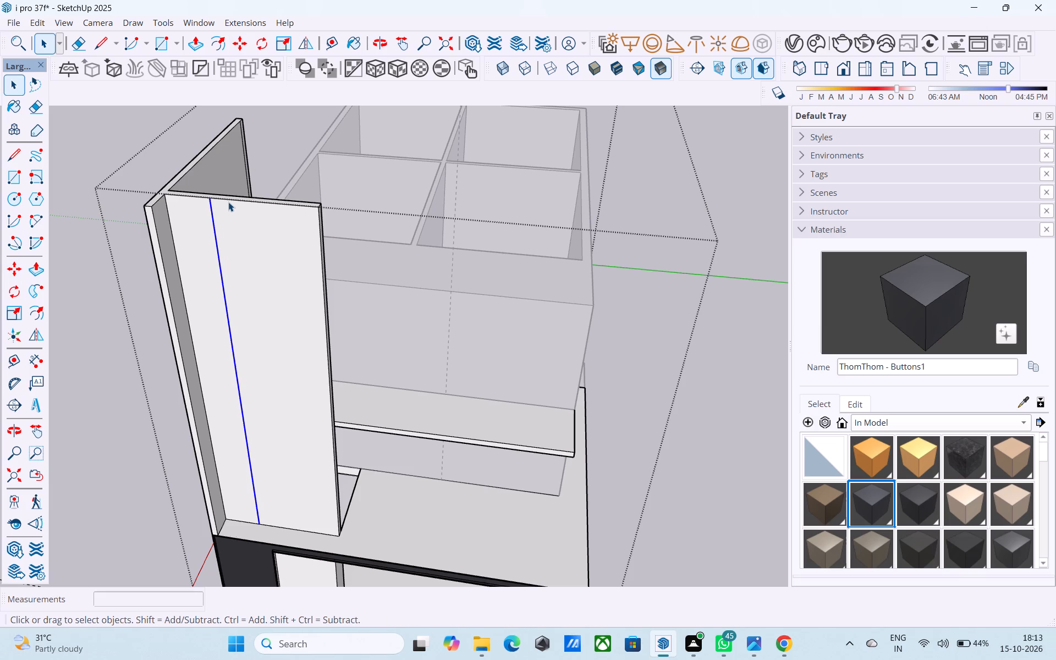
middle_drag(228, 202, 243, 228)
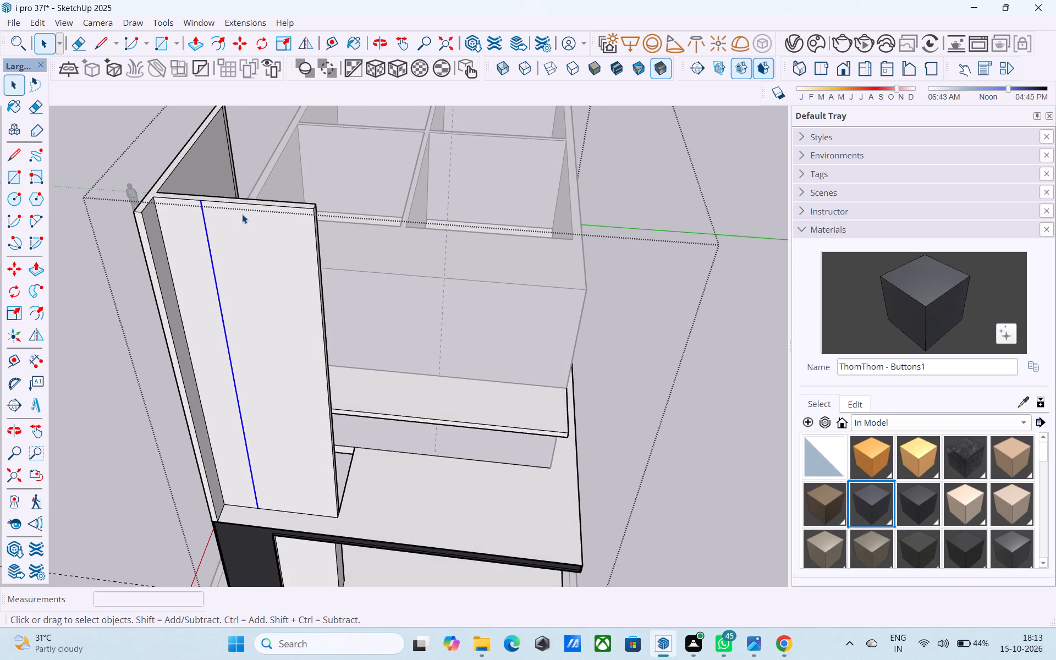
scroll(244, 212, down, 1)
scroll(199, 190, up, 3)
key(m)
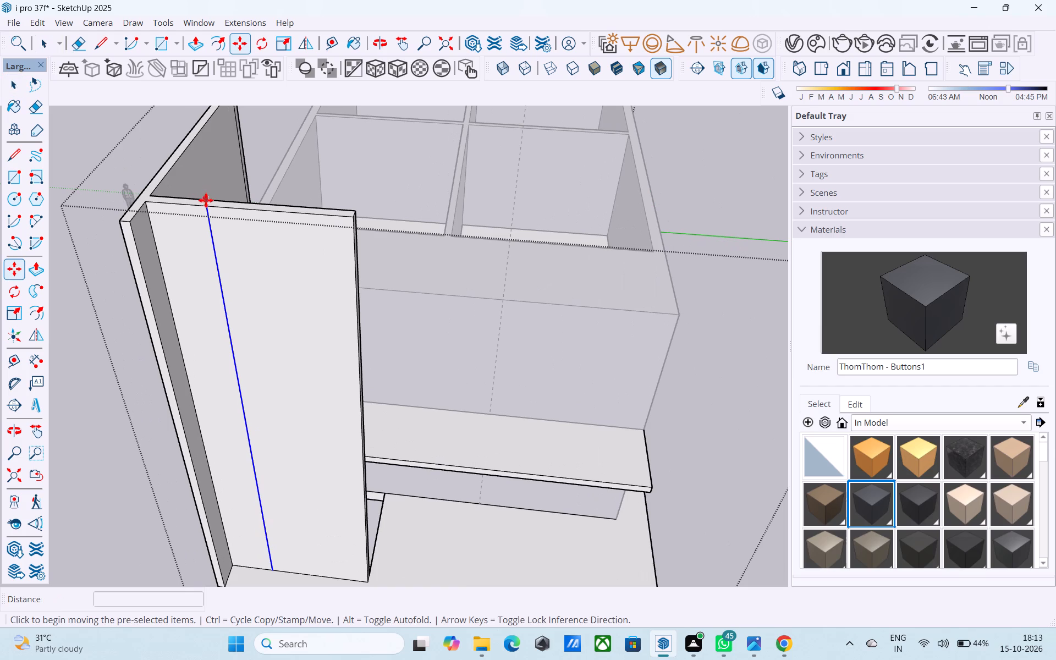
click(207, 205)
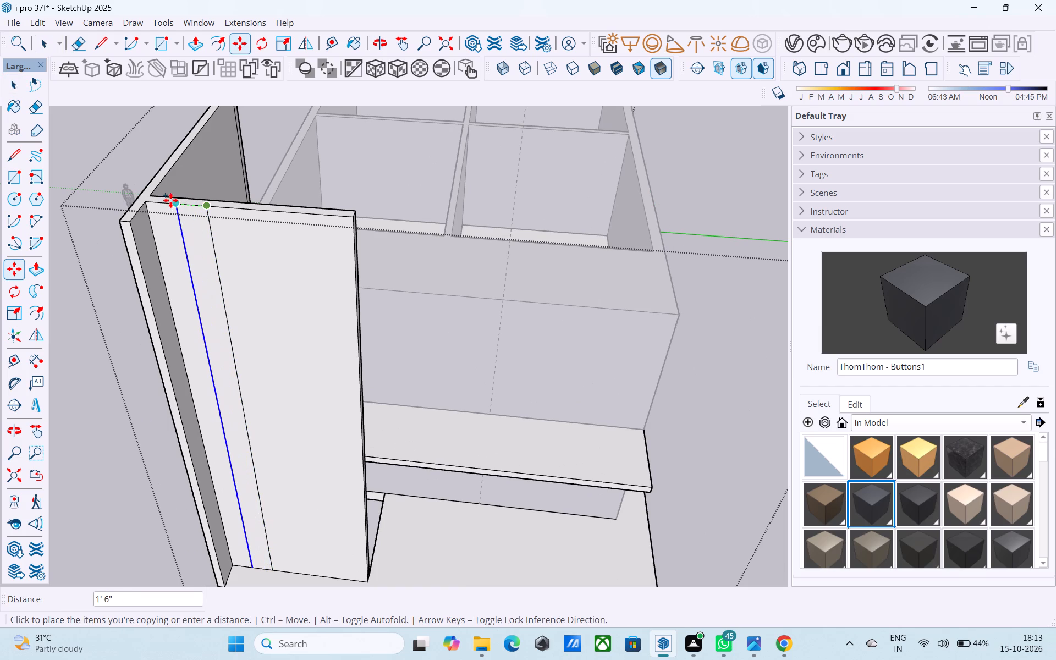
click(148, 197)
key(space)
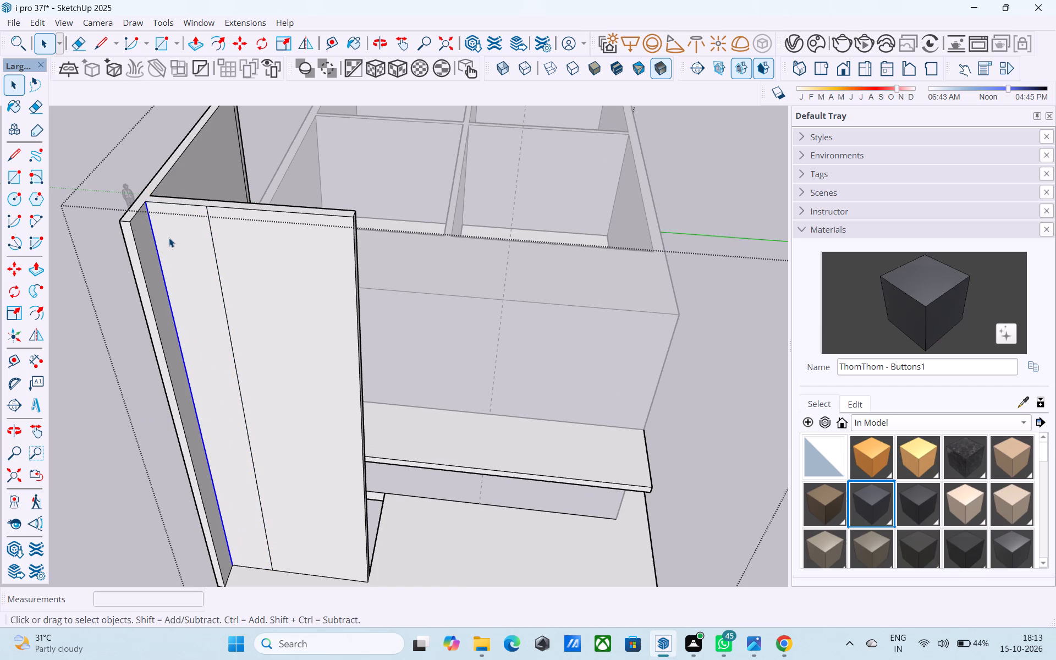
Examine the divided tower face and the whole building from the front and the side.
middle_drag(170, 242, 196, 206)
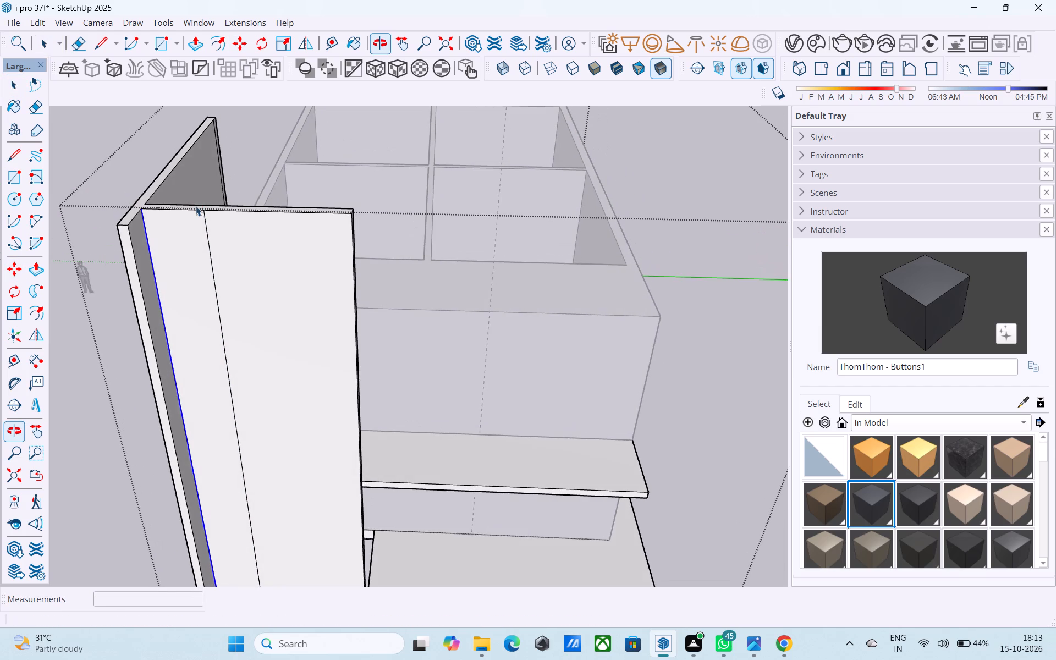
shift+middle_drag(162, 254, 222, 140)
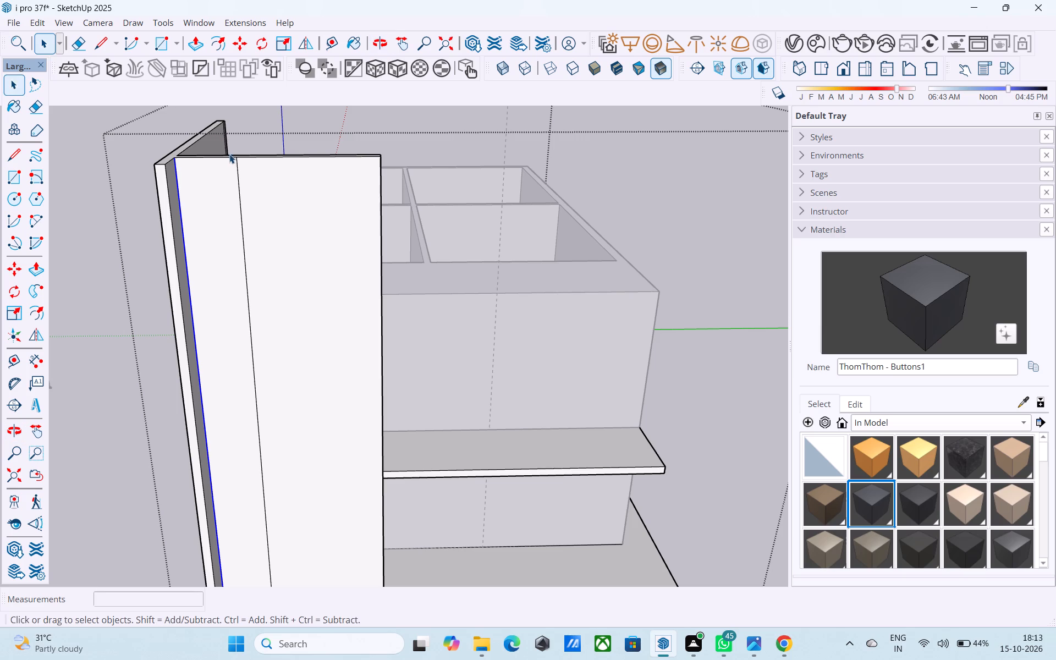
scroll(237, 161, down, 3)
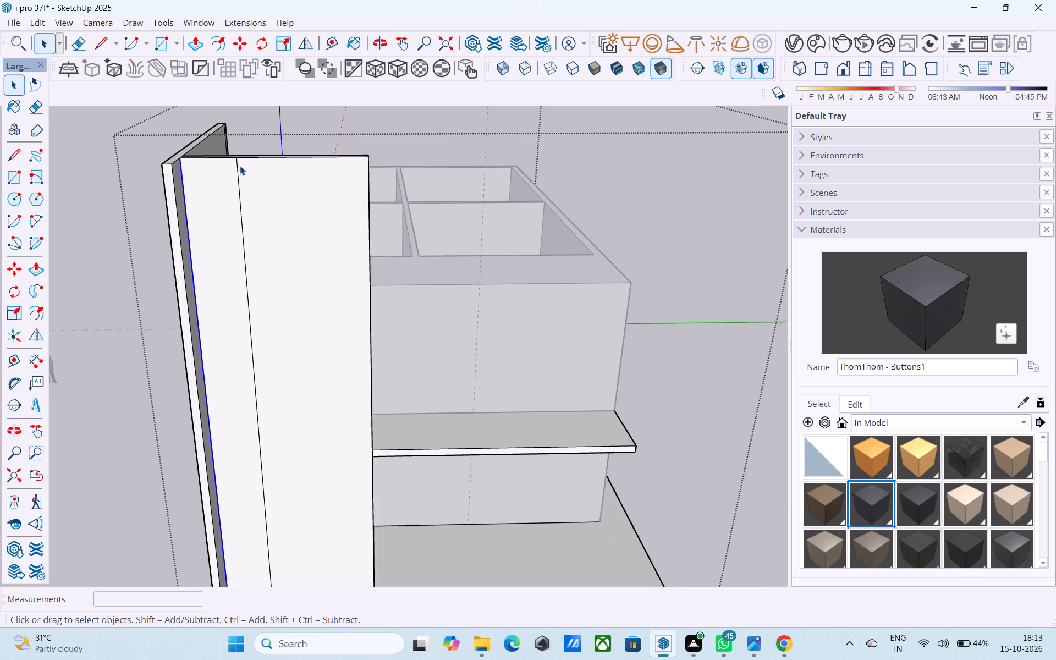
scroll(240, 166, down, 7)
click(375, 195)
click(307, 227)
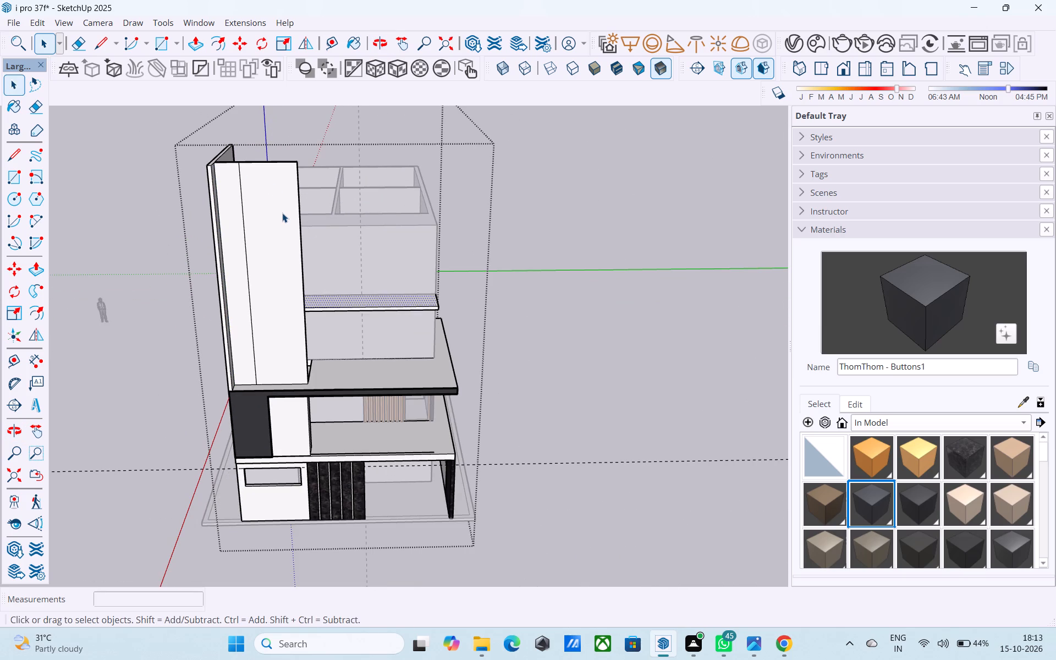
click(282, 213)
middle_drag(282, 213, 285, 203)
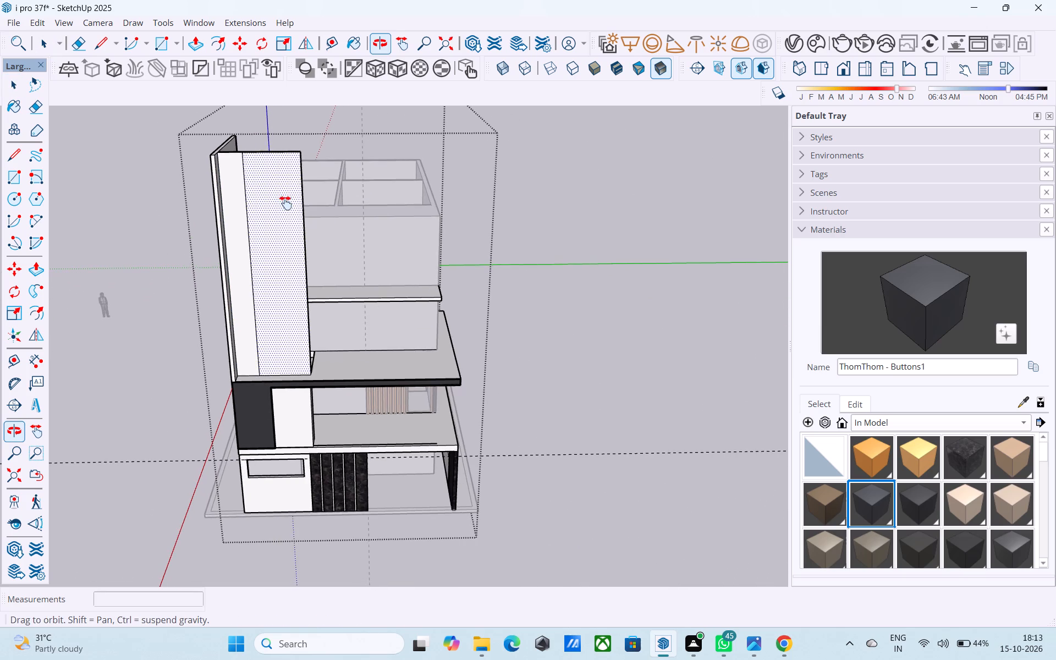
middle_drag(285, 203, 244, 204)
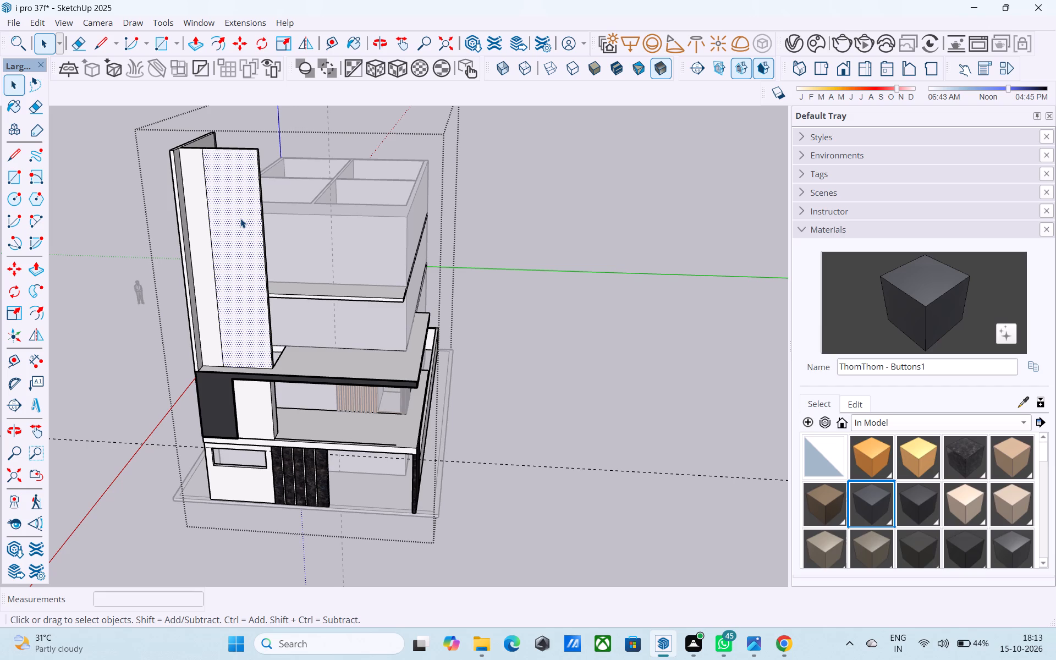
middle_drag(340, 191, 158, 222)
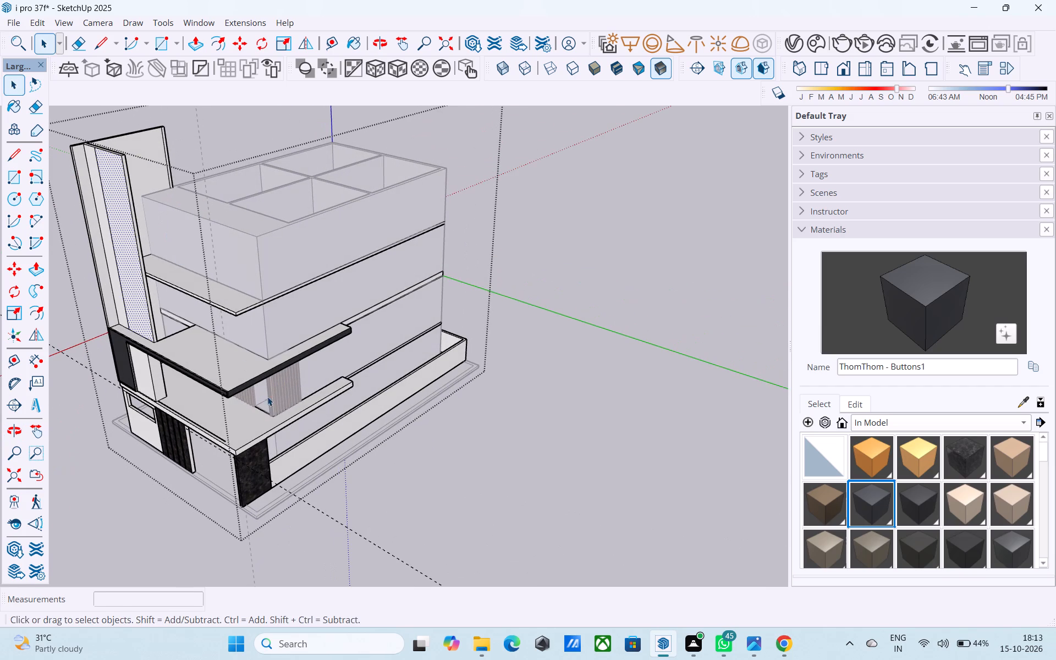
scroll(274, 273, down, 3)
click(442, 217)
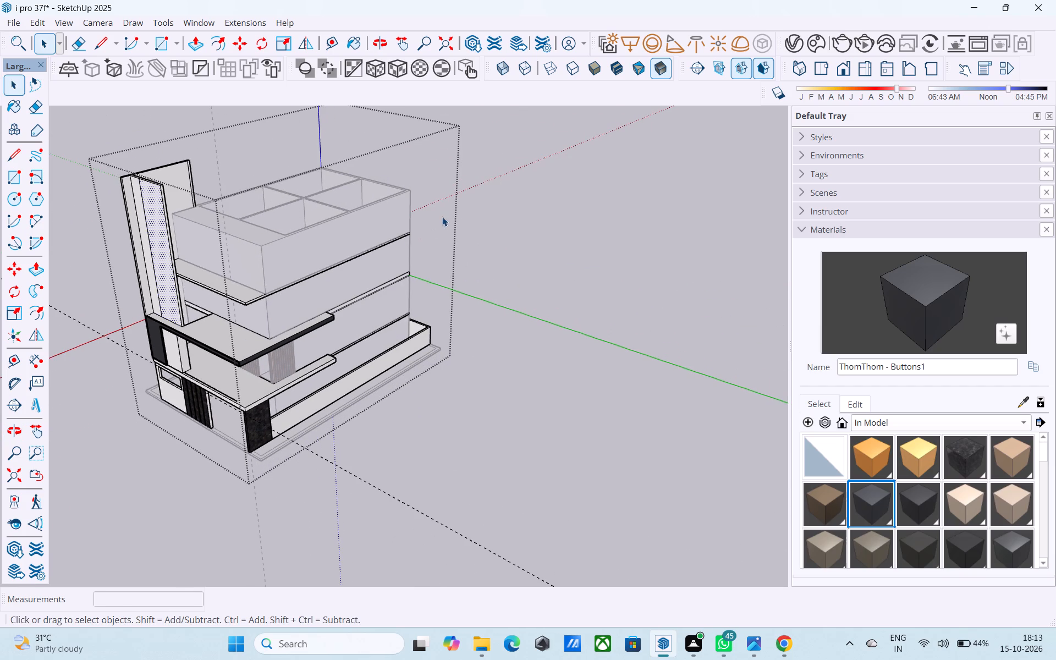
click(502, 164)
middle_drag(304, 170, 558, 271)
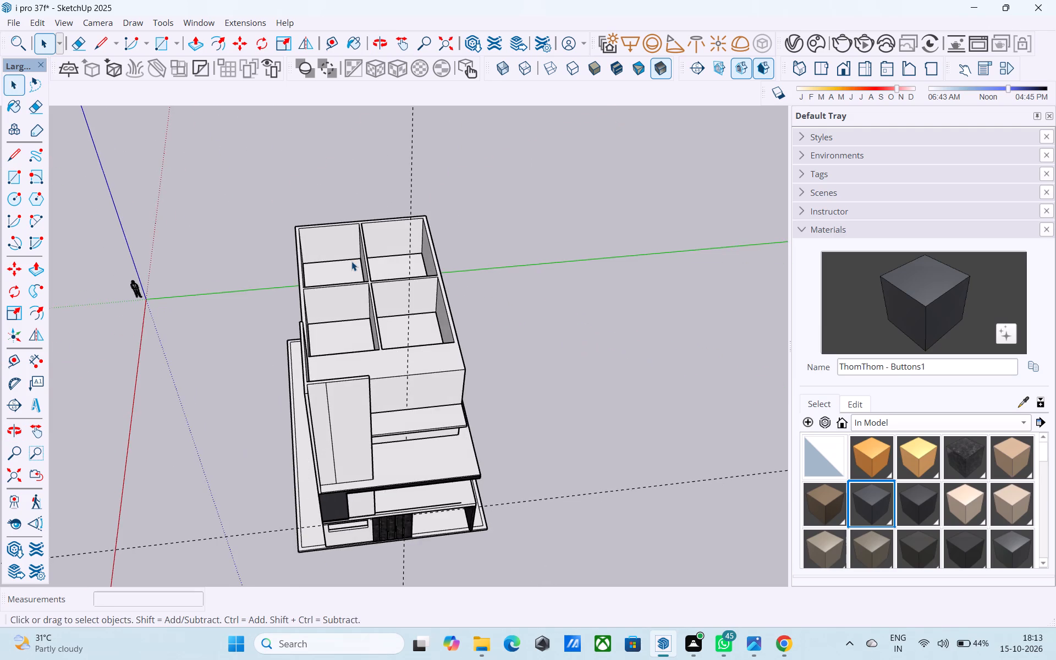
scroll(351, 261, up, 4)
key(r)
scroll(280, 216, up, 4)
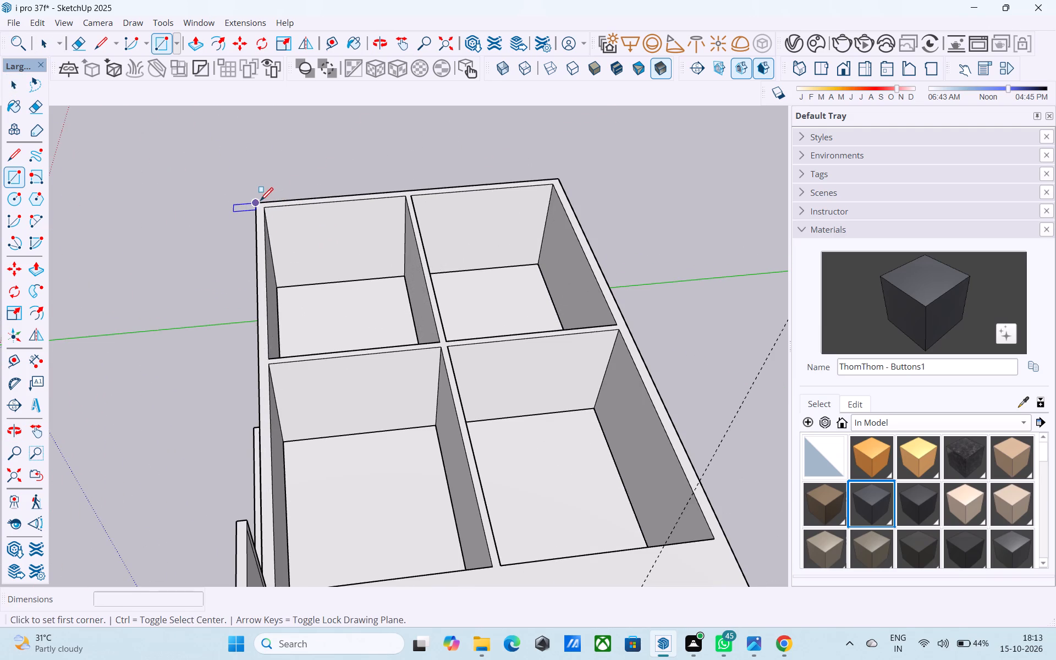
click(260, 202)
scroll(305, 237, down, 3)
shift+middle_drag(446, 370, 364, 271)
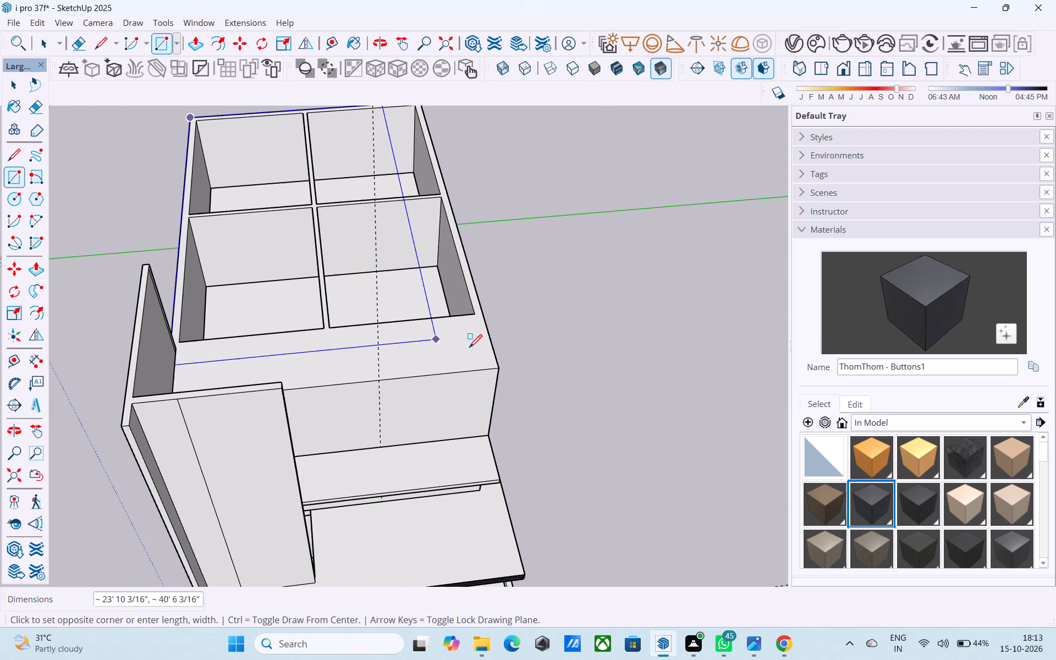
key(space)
Inside the top storey's group, Push/Pull the thick front wall's inner face in the front room farther from the tower outward about 5' 11 1/2".
middle_drag(470, 355, 0, 388)
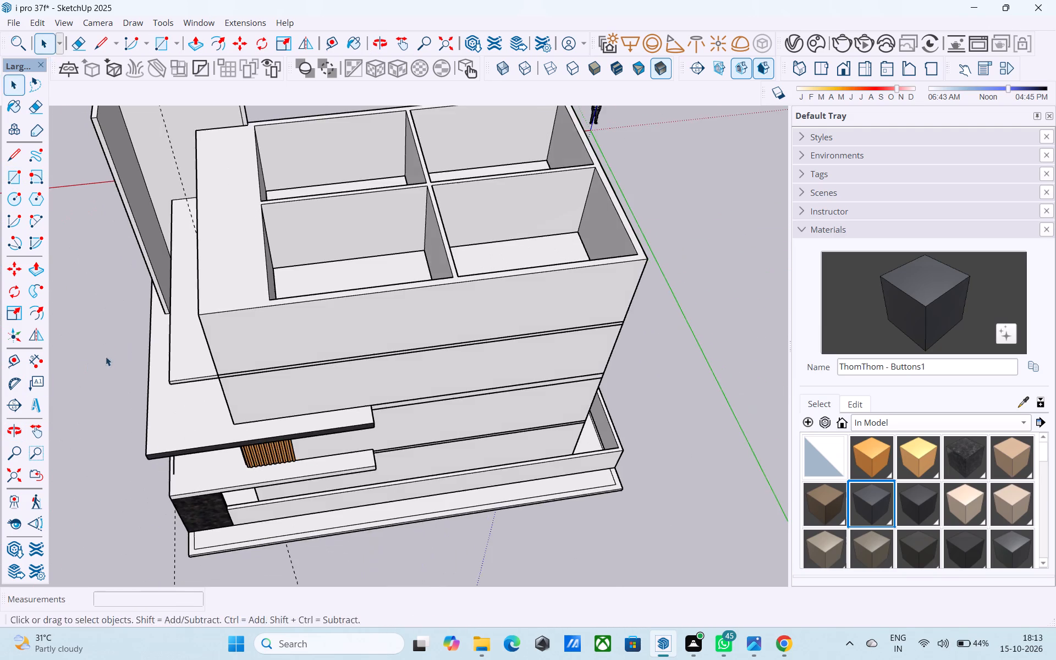
middle_drag(106, 356, 6, 381)
scroll(284, 331, up, 3)
click(337, 304)
double_click(337, 302)
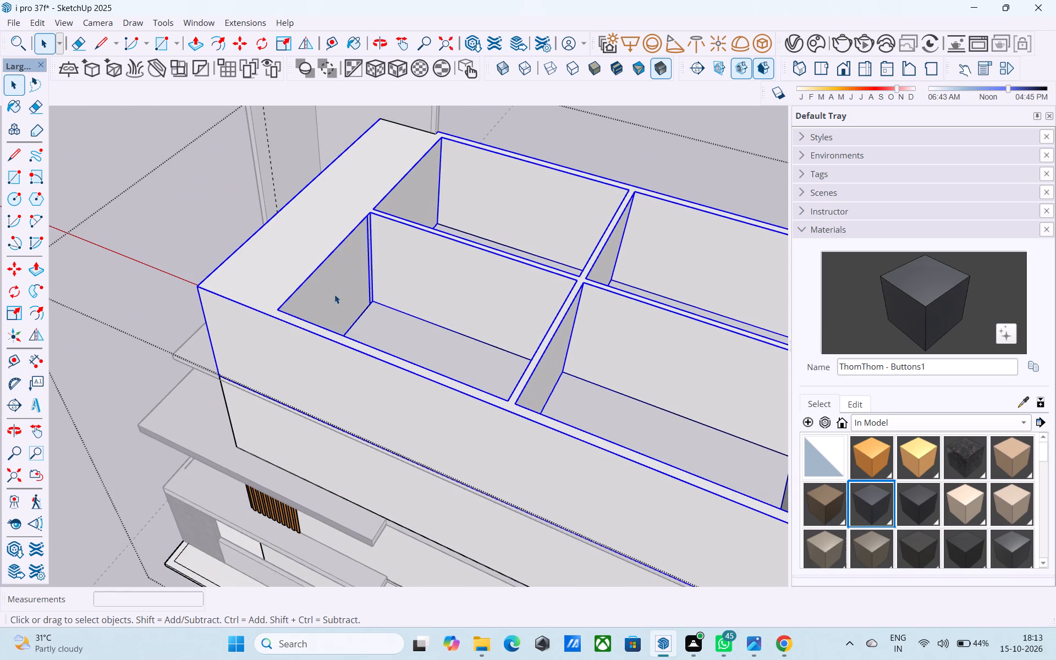
click(334, 294)
click(332, 291)
click(333, 298)
double_click(400, 223)
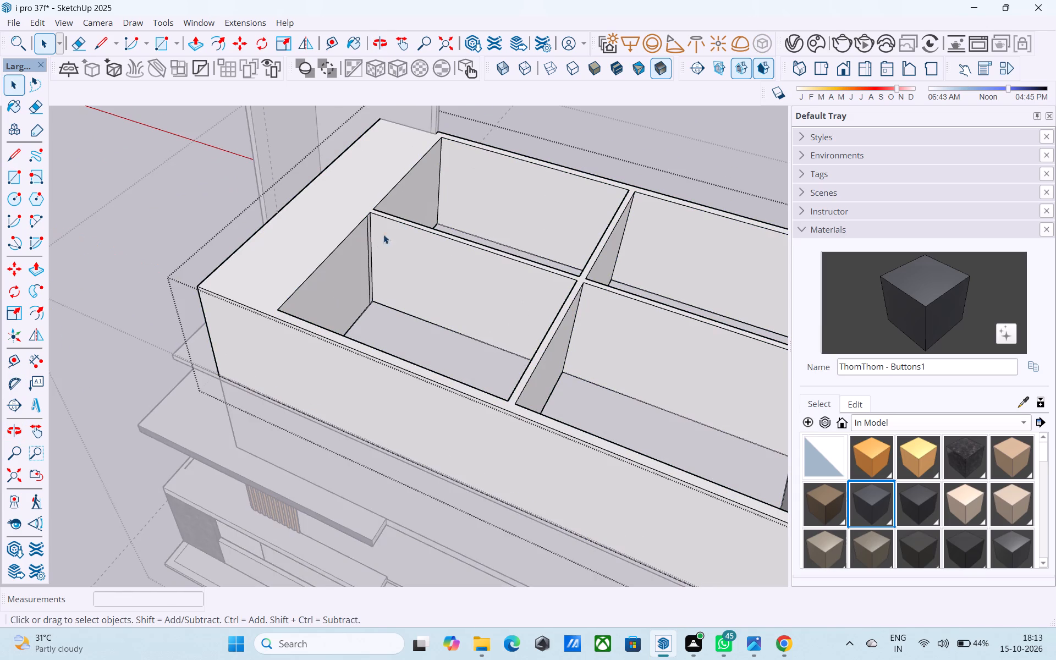
click(322, 270)
key(p)
click(331, 276)
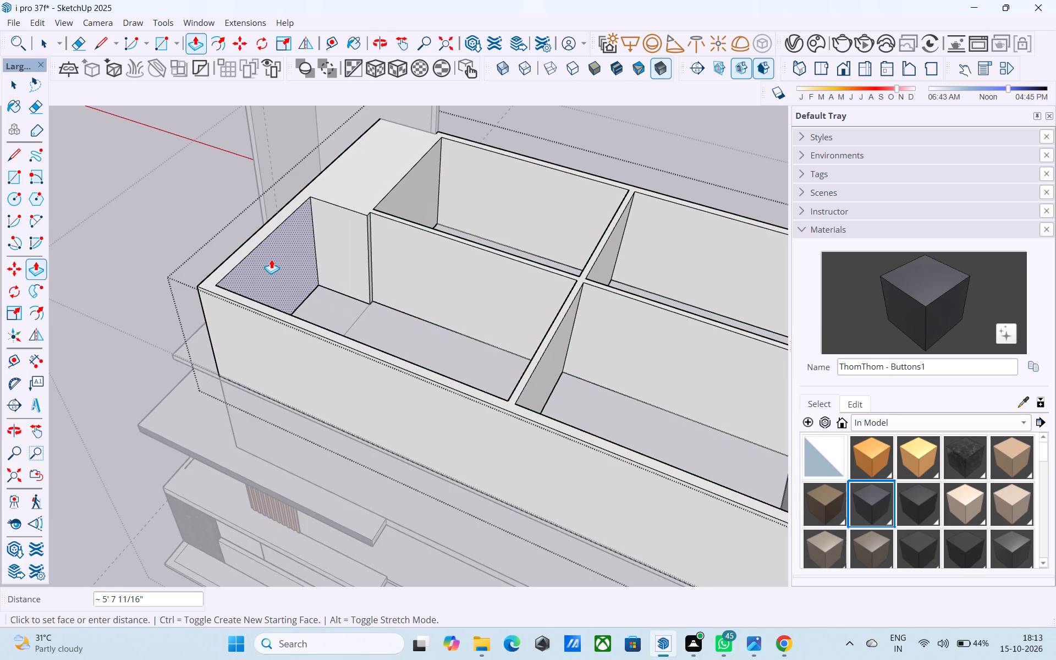
middle_drag(271, 258, 350, 318)
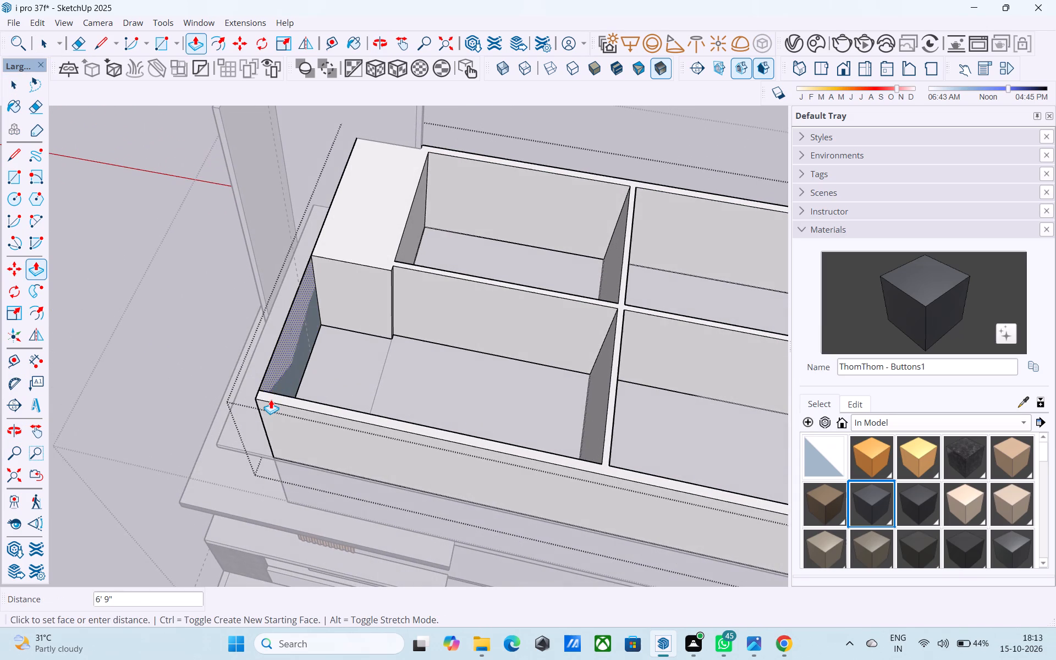
click(306, 306)
Push/Pull the front wall's inner face in the adjacent front room by the same distance.
middle_drag(427, 208, 326, 197)
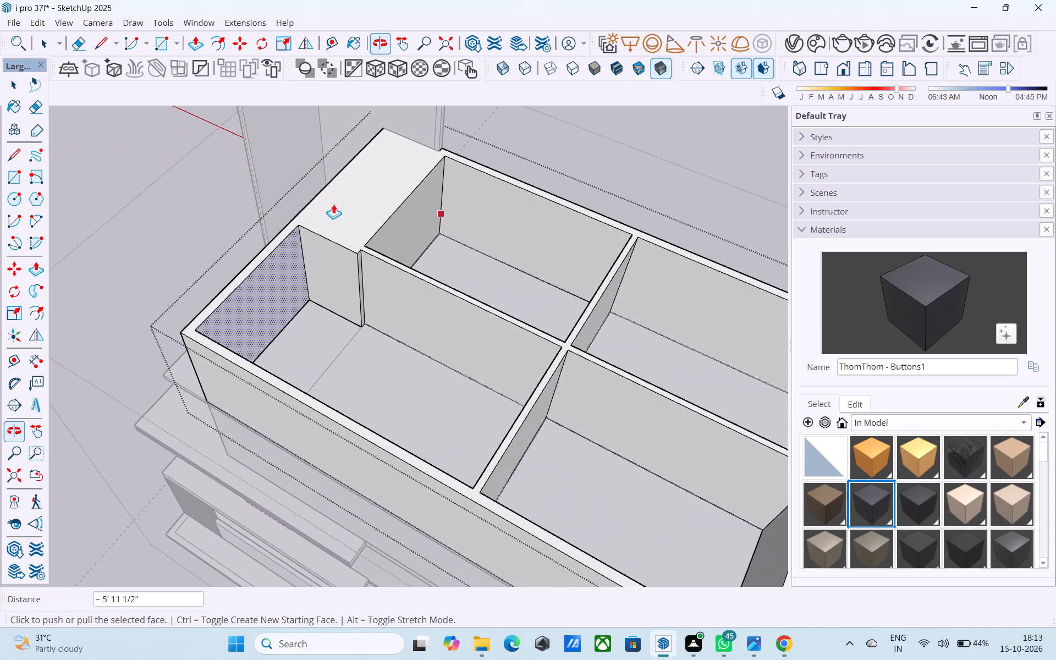
key(p)
key(space)
click(403, 221)
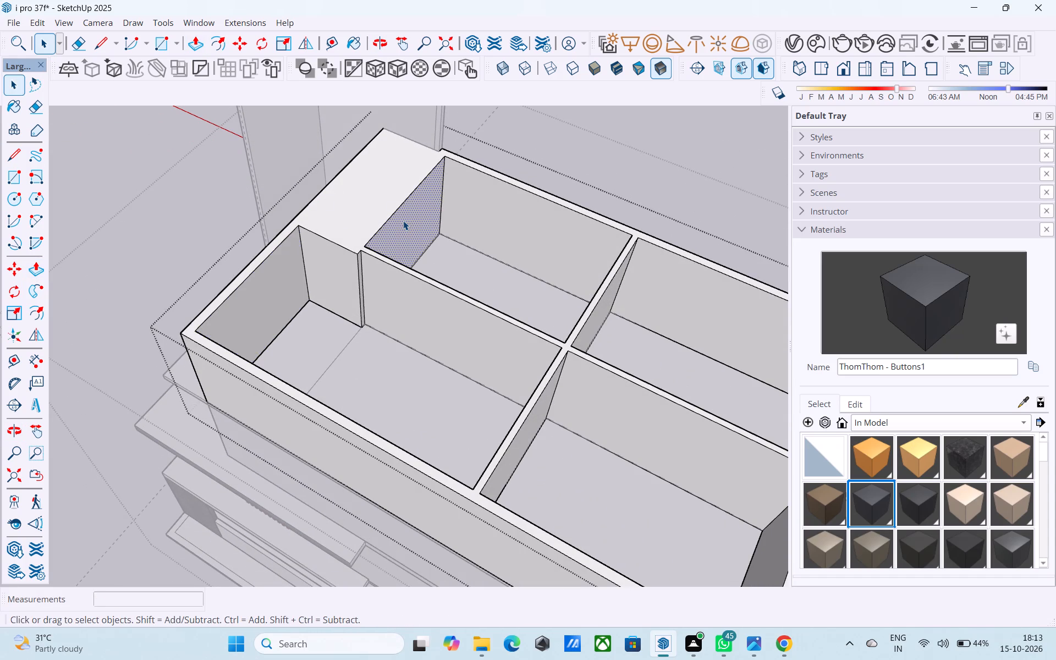
key(p)
double_click(403, 221)
key(space)
Push/Pull the narrow step face left on the partition between the two front rooms by the same distance to even out the wall.
scroll(373, 276, up, 4)
click(355, 263)
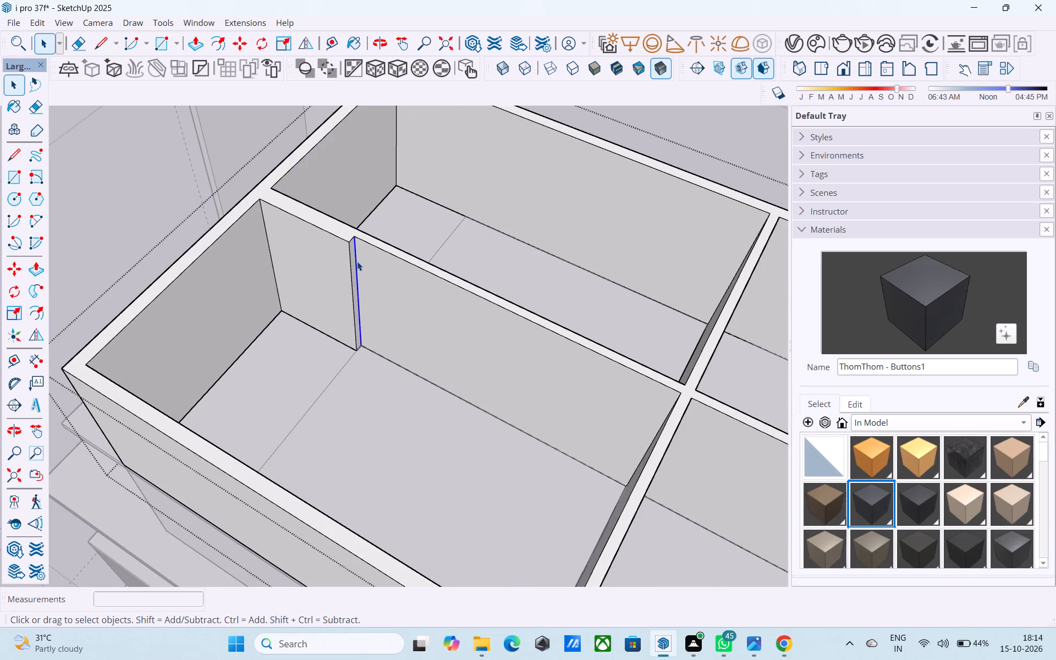
scroll(357, 261, up, 9)
click(344, 249)
key(p)
double_click(346, 248)
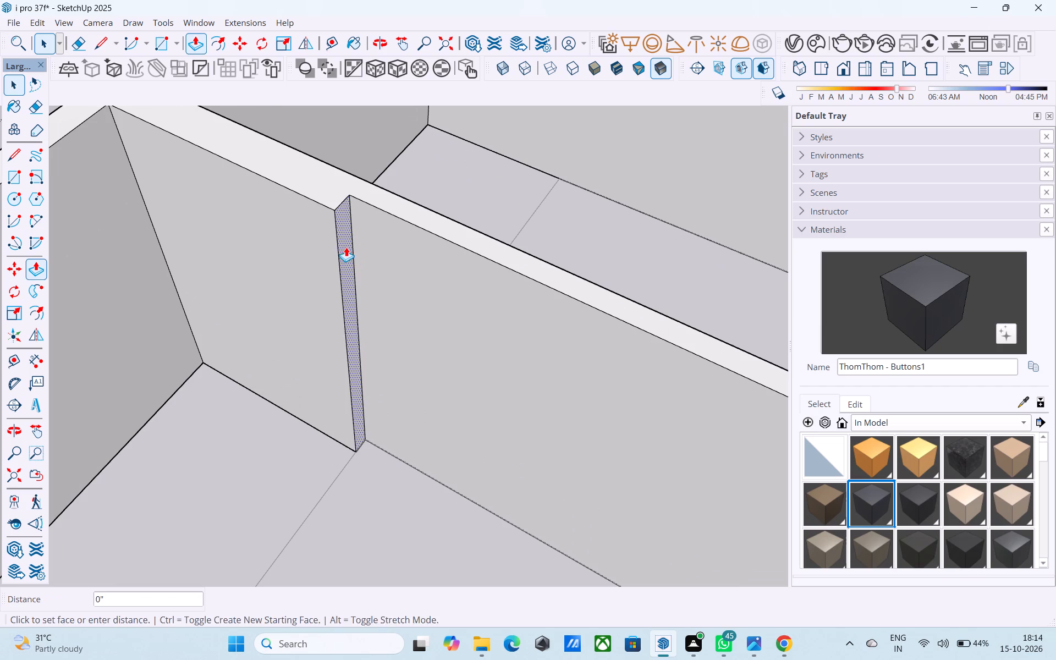
key(space)
scroll(348, 248, down, 18)
middle_drag(278, 302, 624, 235)
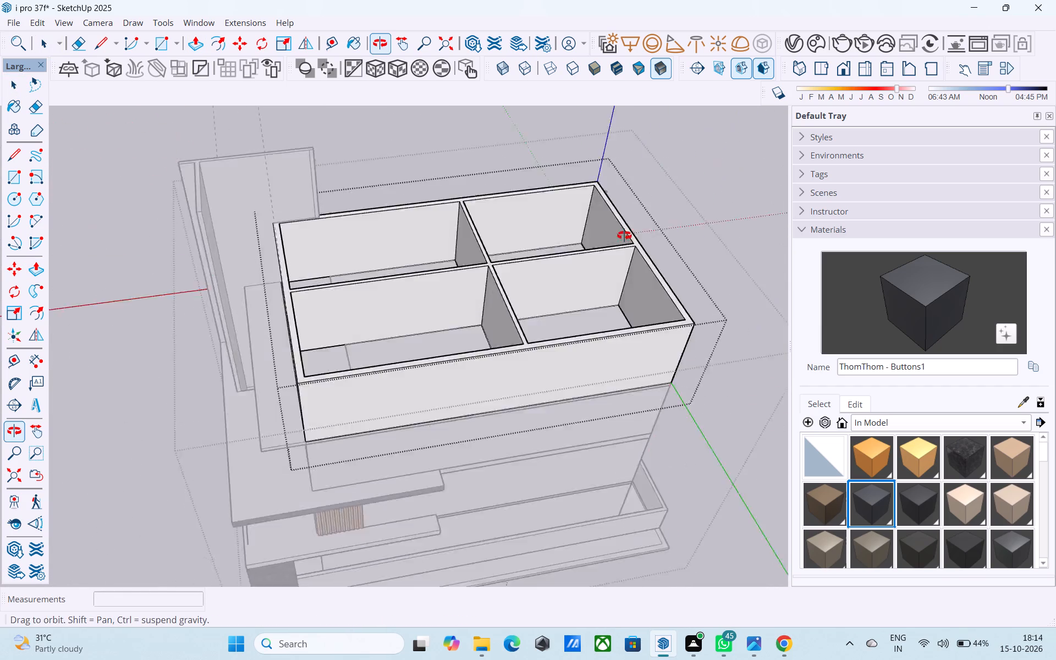
Close the top storey's group and return to the enclosing group.
middle_drag(624, 235, 895, 197)
shift+middle_drag(530, 251, 493, 189)
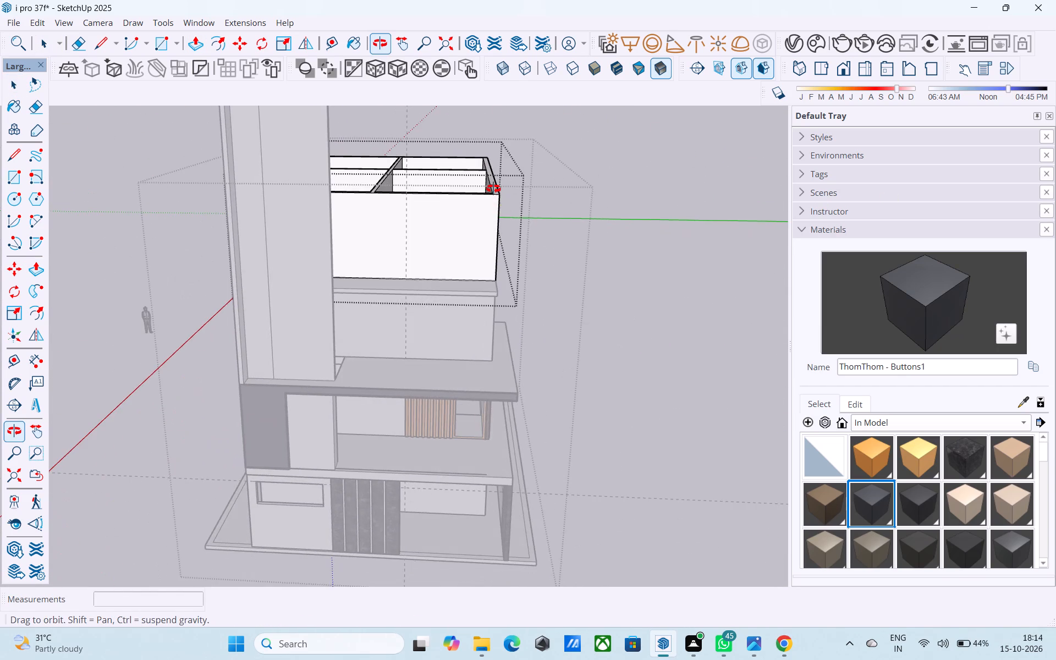
shift+middle_drag(493, 189, 369, 136)
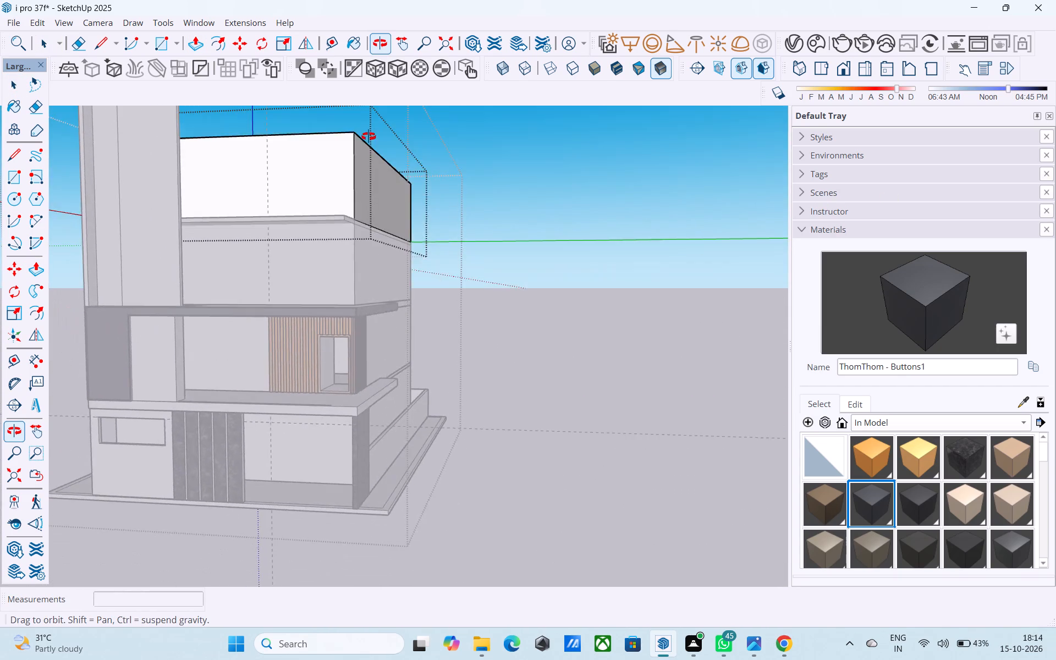
shift+middle_drag(369, 136, 418, 380)
click(598, 312)
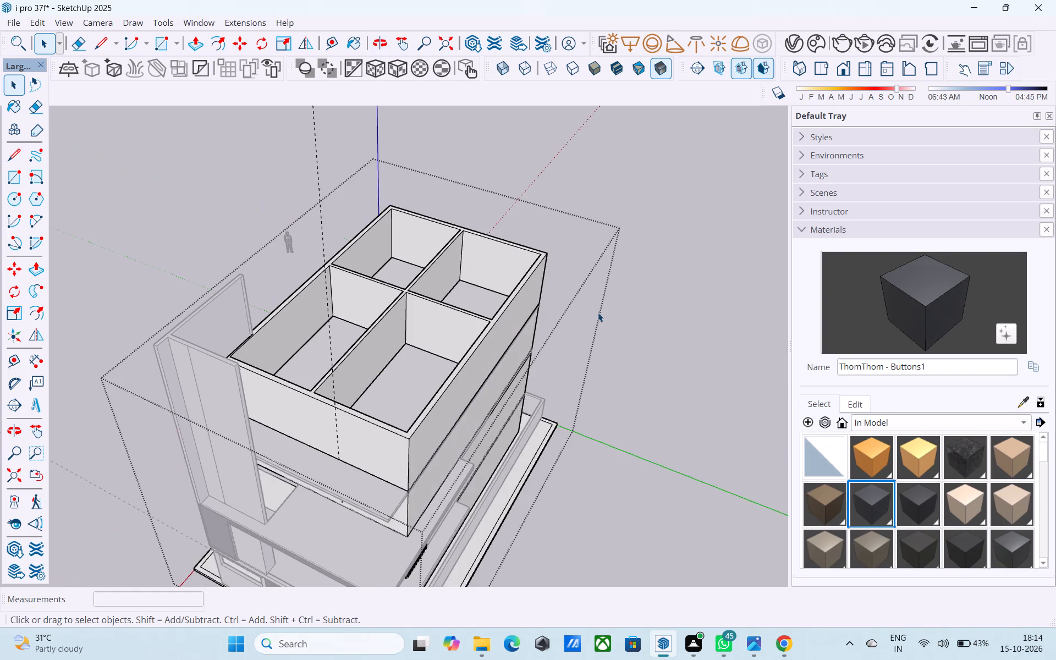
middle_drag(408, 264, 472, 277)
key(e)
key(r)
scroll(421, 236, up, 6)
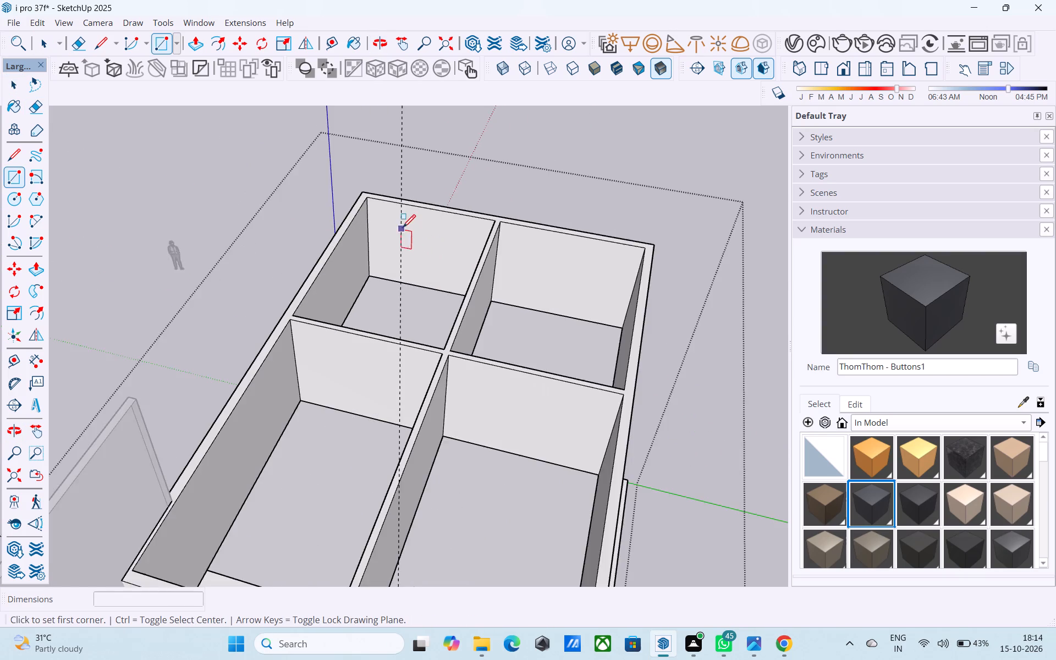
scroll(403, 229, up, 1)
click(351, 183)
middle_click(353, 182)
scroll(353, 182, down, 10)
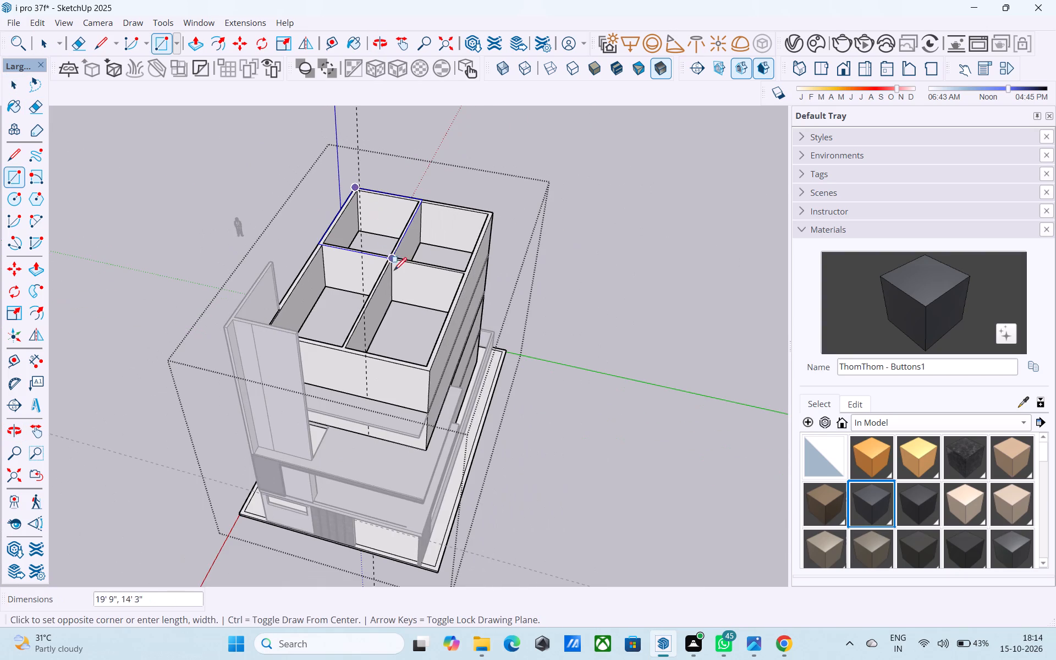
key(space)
Outside all groups, draw a rectangle about 44' by 28' across the top storey's walls between opposite outer corners.
click(546, 295)
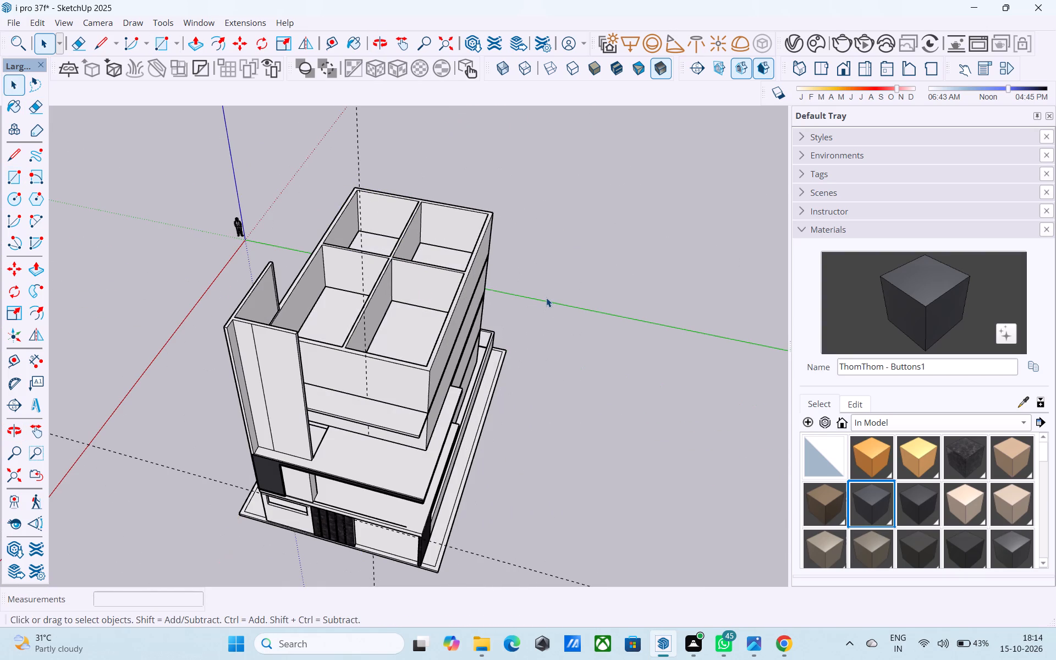
key(r)
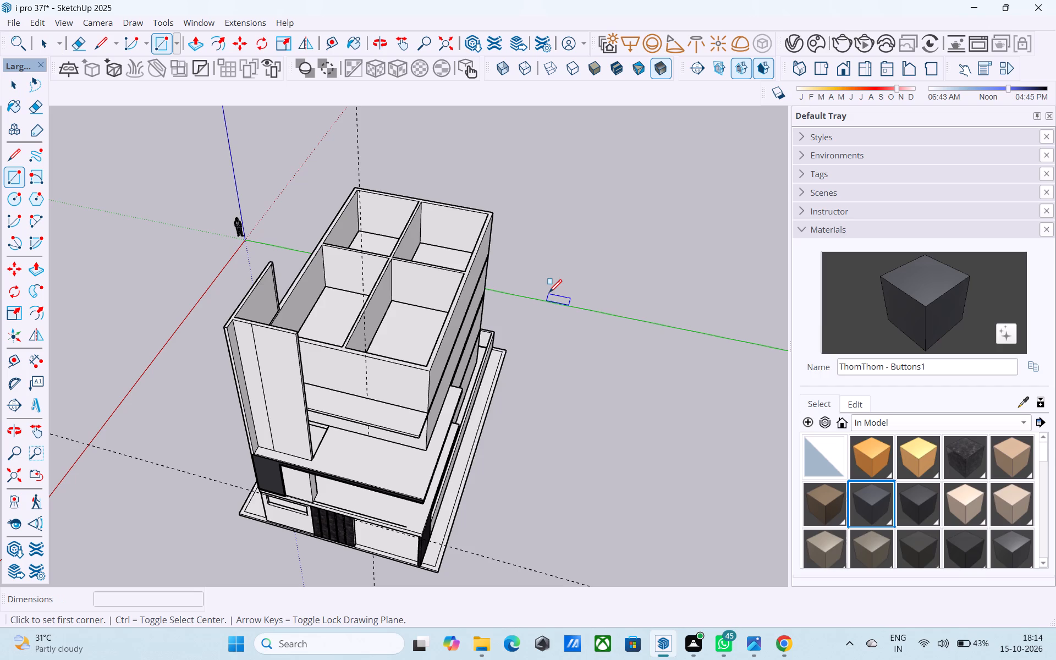
middle_drag(331, 226, 349, 233)
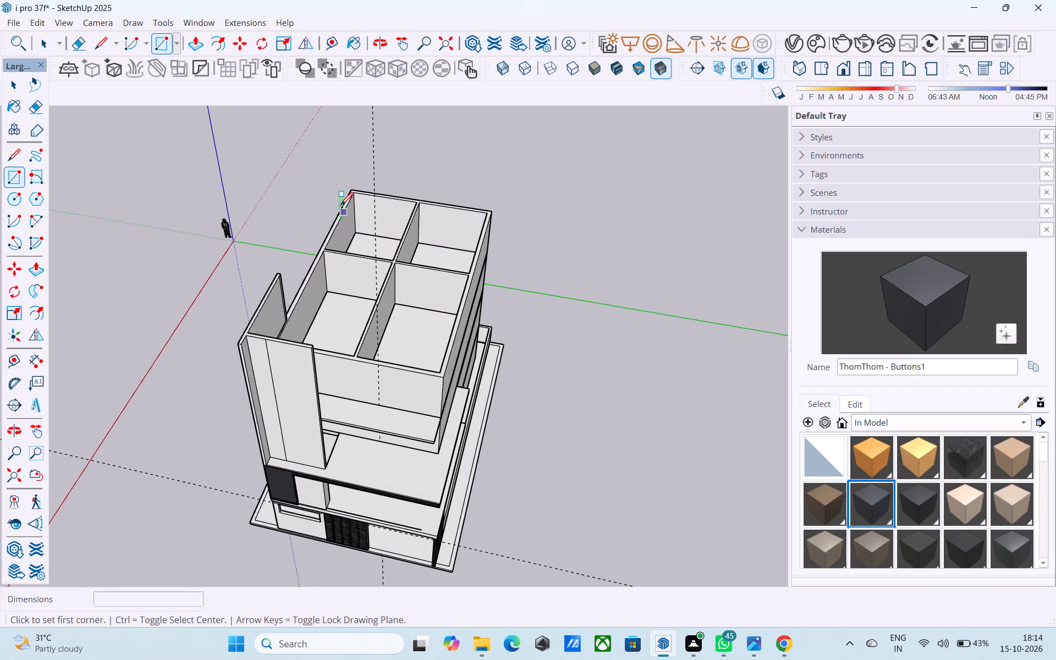
scroll(342, 197, up, 7)
click(360, 182)
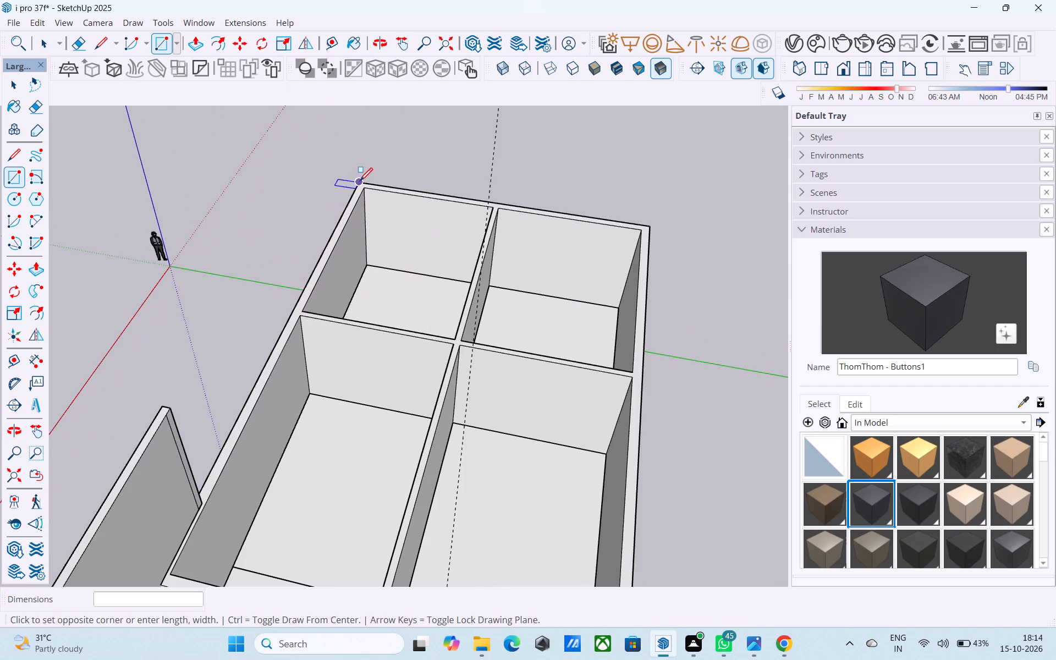
scroll(360, 182, down, 8)
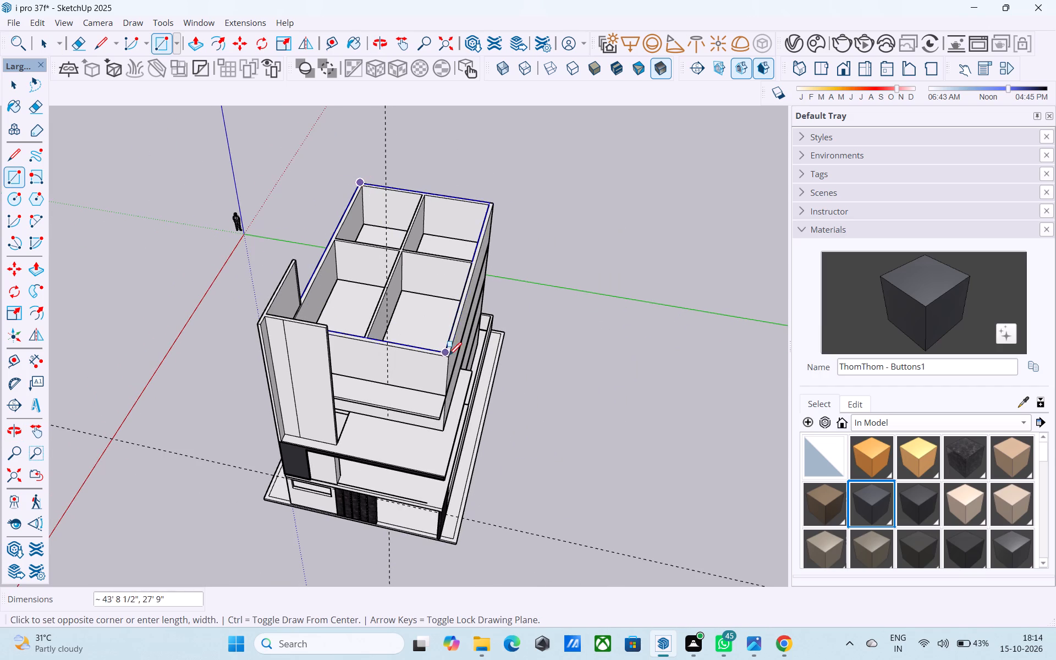
click(448, 358)
Push/Pull the rectangle over the top storey up 6" to form the roof slab.
key(space)
click(439, 316)
key(p)
click(438, 315)
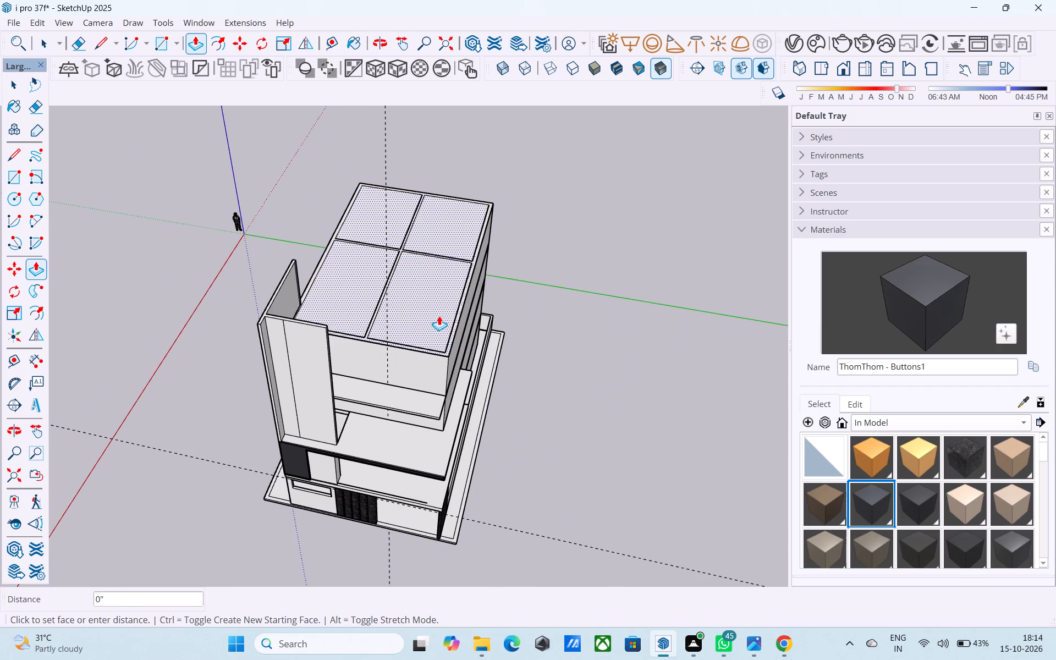
key(6)
key(shift+quotedbl)
key(Return)
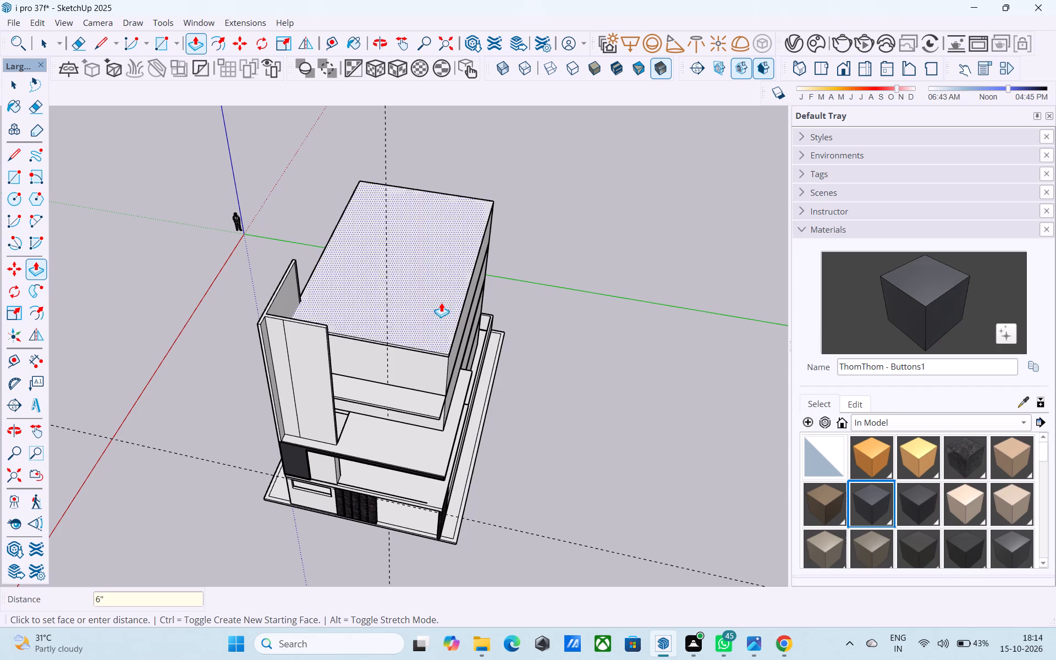
Select all connected geometry of the roof slab and make it a group.
key(space)
scroll(441, 301, up, 3)
triple_click(441, 301)
right_click(443, 300)
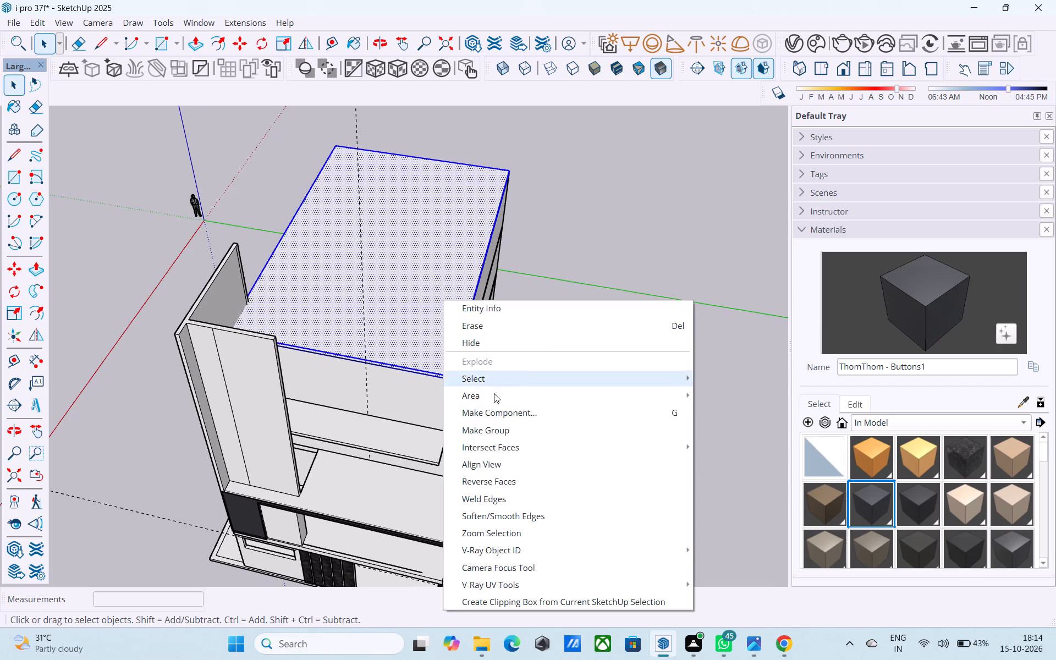
click(496, 429)
click(595, 319)
Examine the new roof slab and the building's stacked storeys from the front and the side.
middle_drag(506, 310, 483, 285)
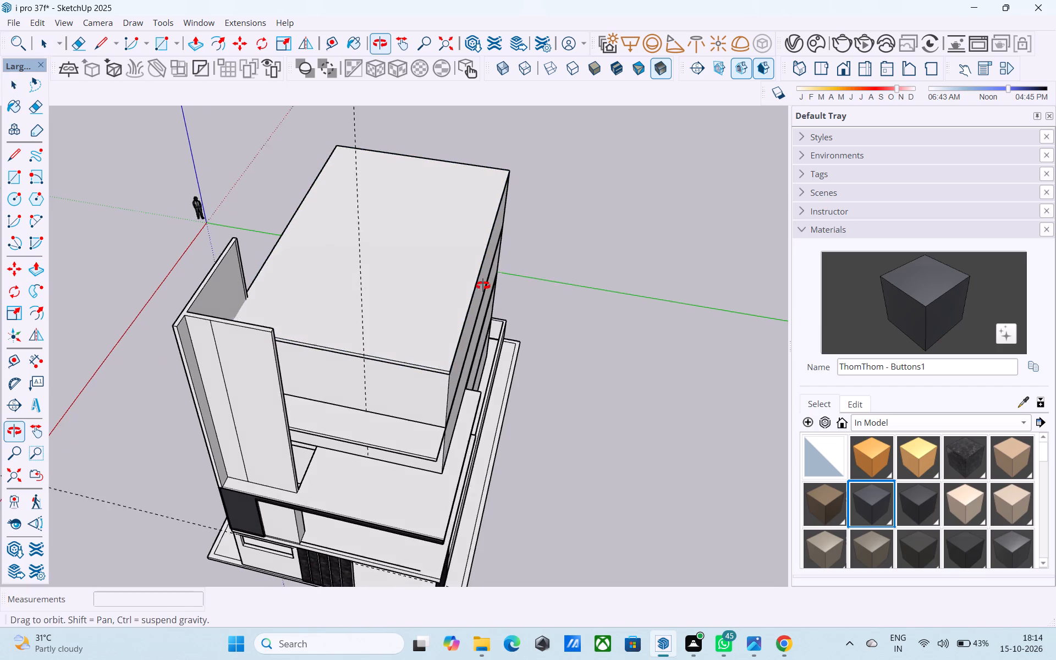
middle_drag(483, 285, 413, 234)
middle_drag(413, 234, 329, 212)
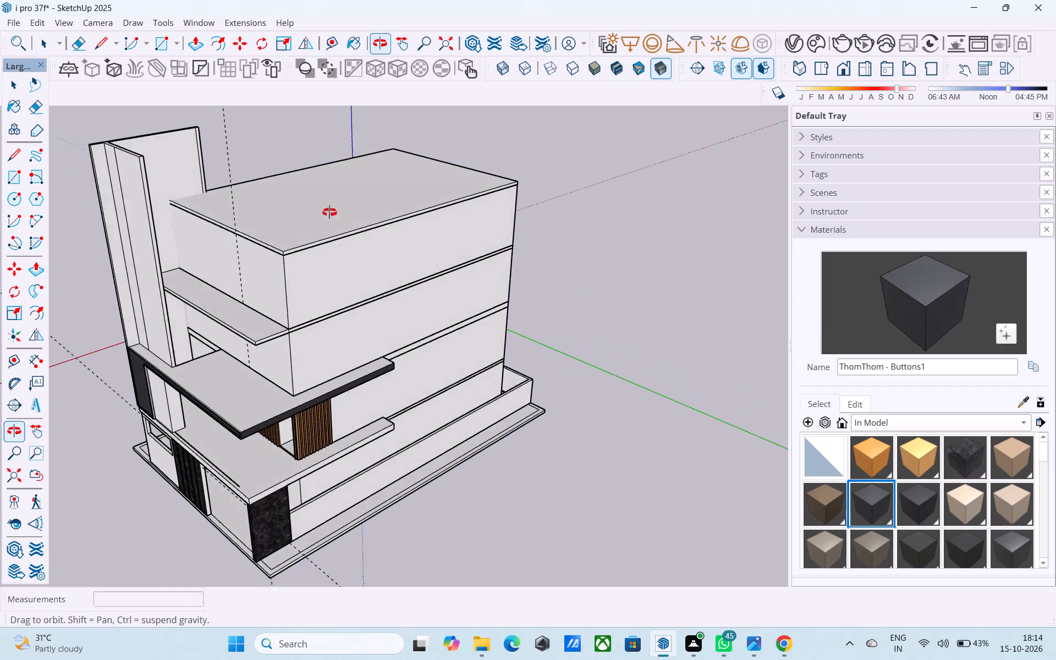
middle_drag(329, 212, 323, 211)
middle_drag(261, 204, 322, 227)
scroll(282, 248, up, 6)
scroll(229, 261, down, 4)
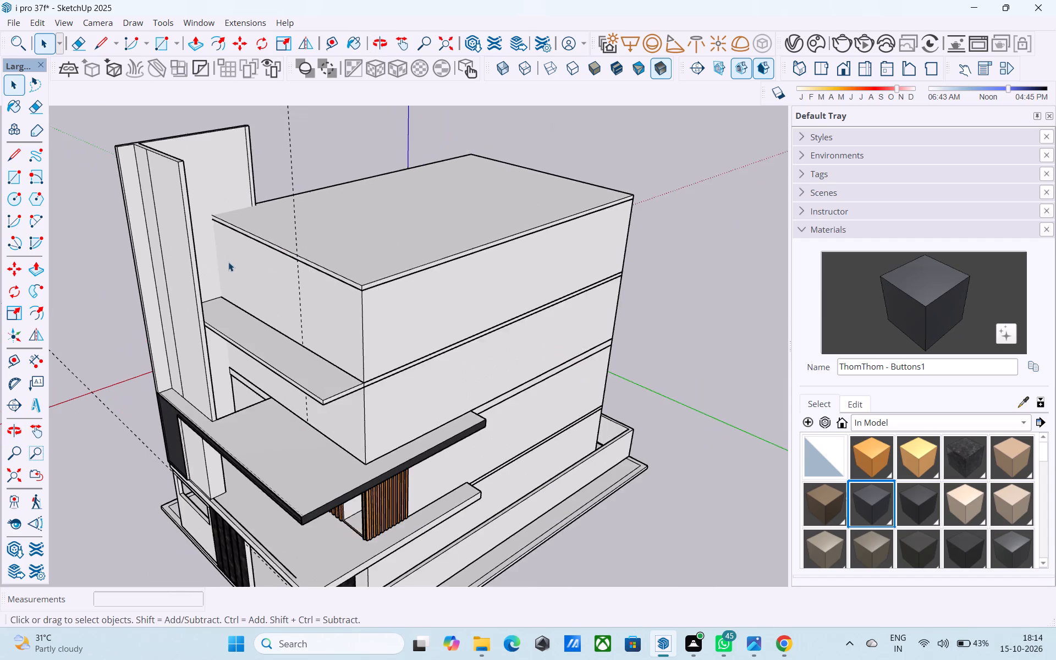
scroll(228, 262, down, 2)
Inside the tower's group, Push/Pull the outer face of the tower's tall side wall outward 1'.
shift+middle_drag(234, 283, 768, 396)
scroll(615, 308, up, 1)
middle_drag(612, 306, 380, 428)
middle_drag(426, 401, 652, 327)
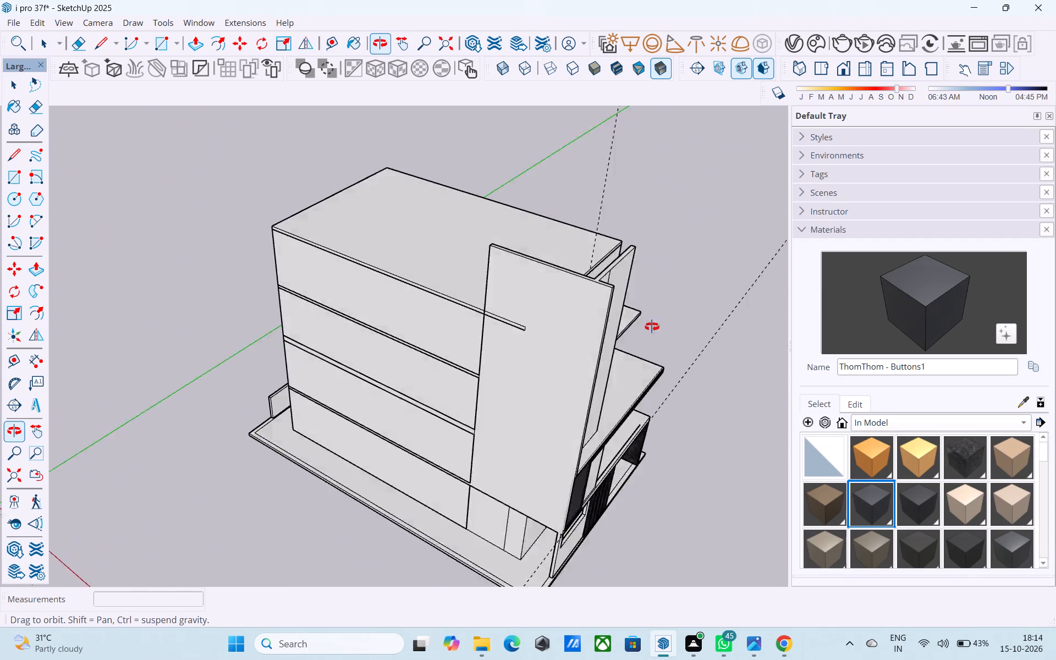
middle_drag(652, 327, 812, 377)
shift+middle_drag(690, 343, 839, 387)
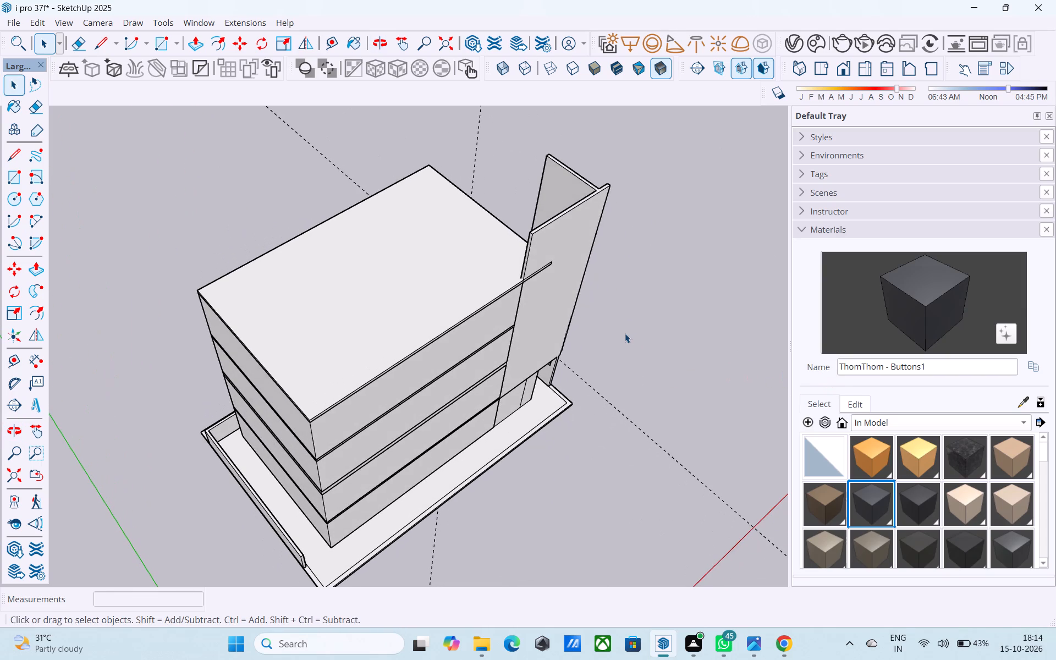
middle_drag(625, 333, 596, 355)
scroll(535, 315, up, 4)
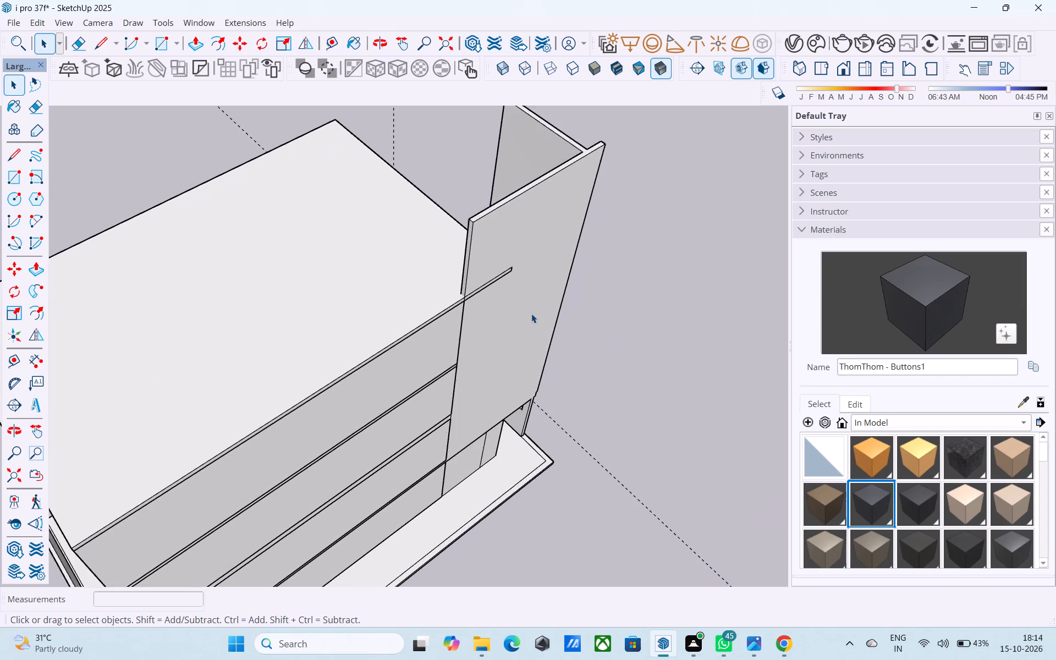
scroll(531, 313, up, 1)
click(507, 308)
double_click(507, 308)
click(505, 305)
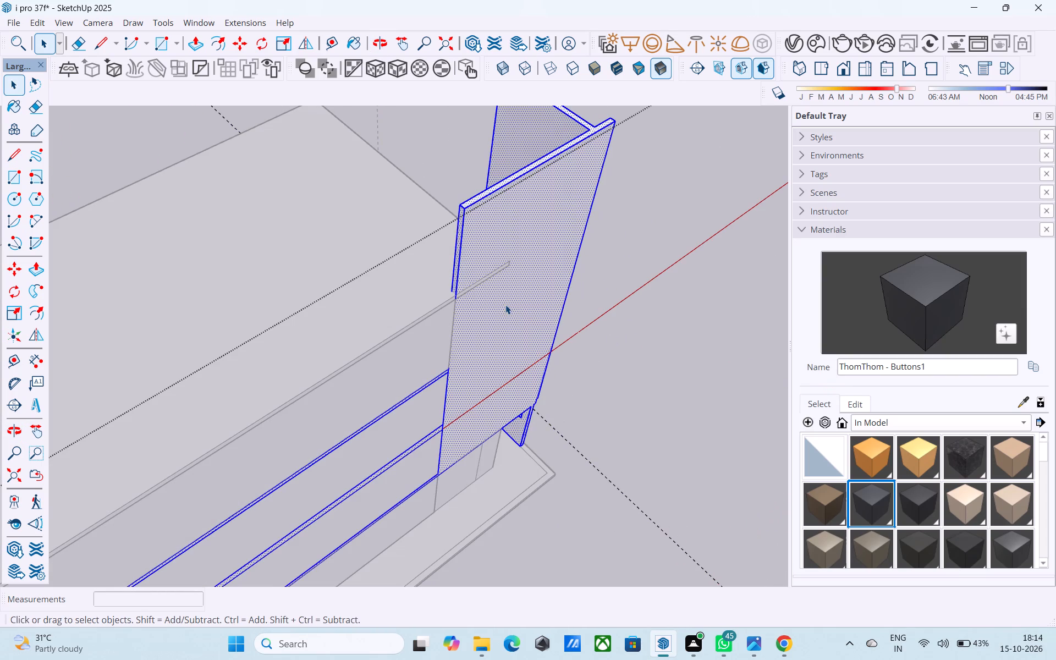
click(505, 305)
key(p)
click(512, 313)
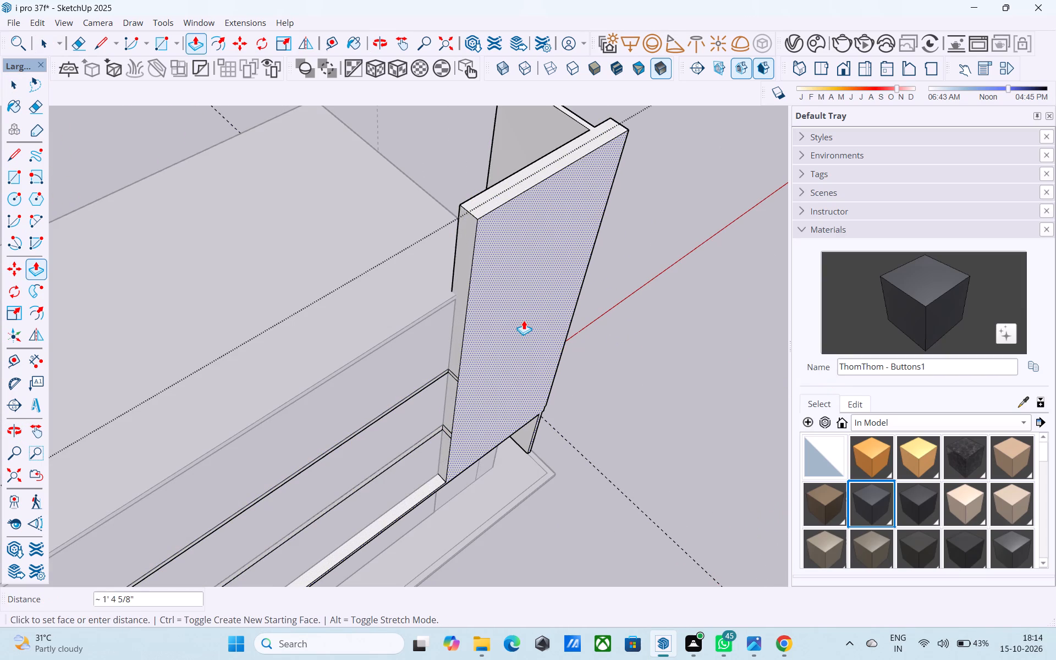
text(1')
key(Return)
key(space)
Push/Pull the inner face of the tower's side wall 1' toward its outer face to thin the wall.
middle_drag(524, 320, 531, 322)
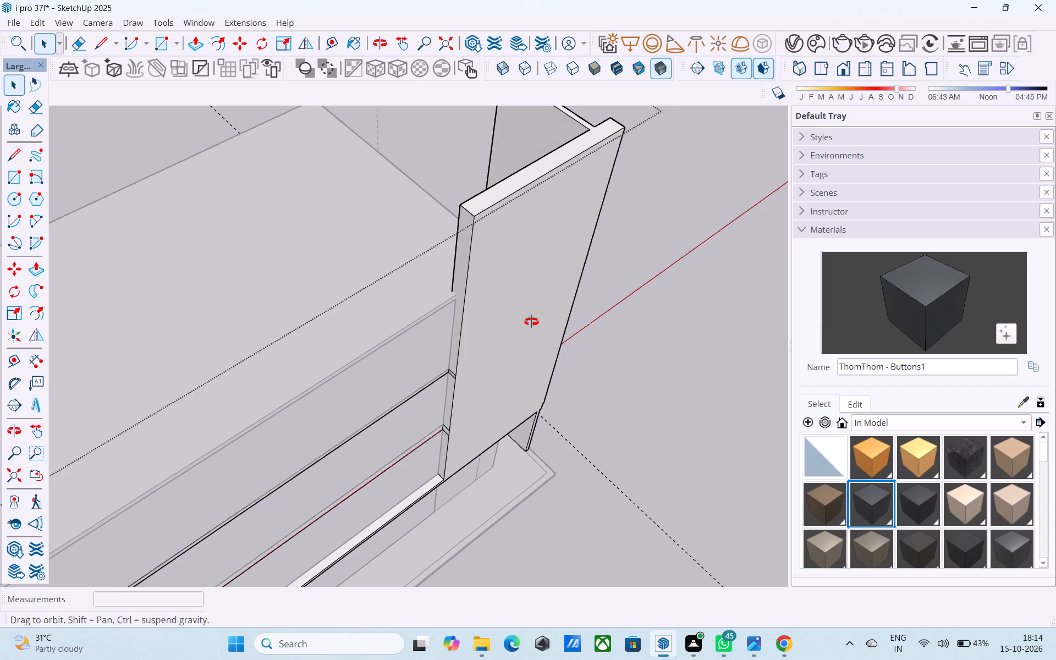
middle_drag(531, 322, 772, 306)
shift+middle_drag(601, 266, 630, 424)
click(512, 244)
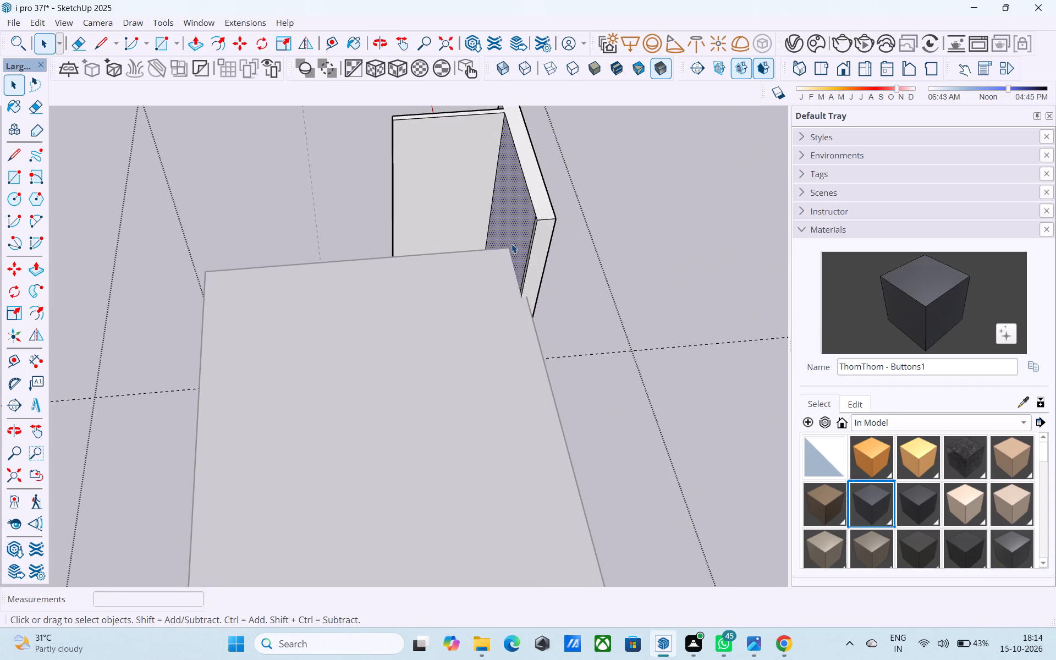
key(p)
click(511, 243)
text(1')
key(Return)
key(space)
Push/Pull the strip left at the side wall's rear end by the same distance and erase the leftover edge.
middle_drag(516, 238, 554, 254)
scroll(552, 252, up, 7)
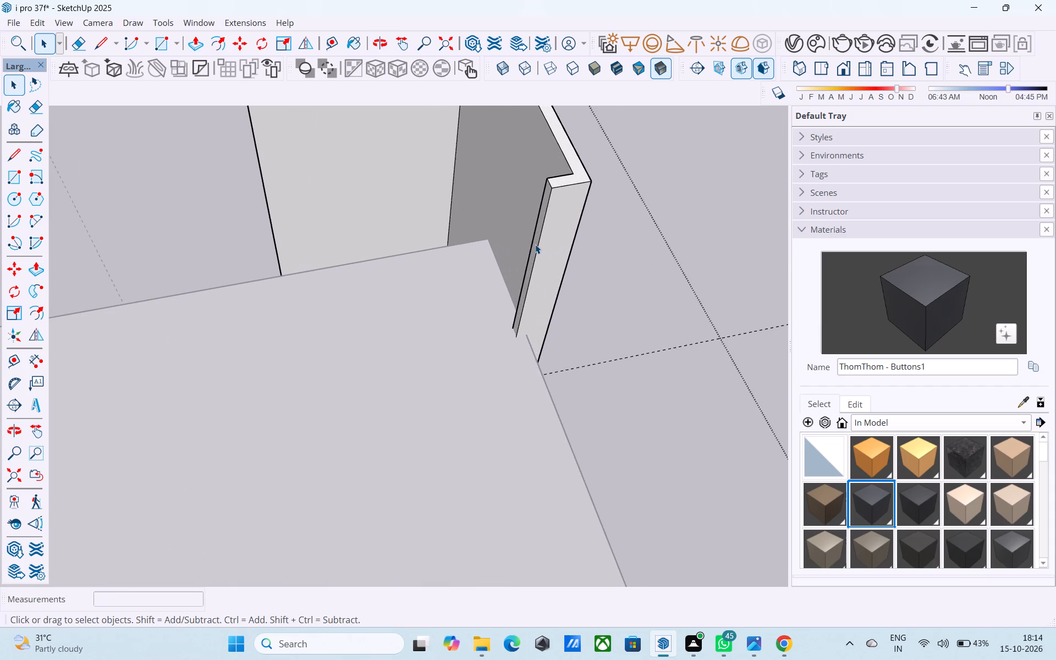
click(535, 244)
scroll(535, 244, up, 4)
key(p)
double_click(535, 244)
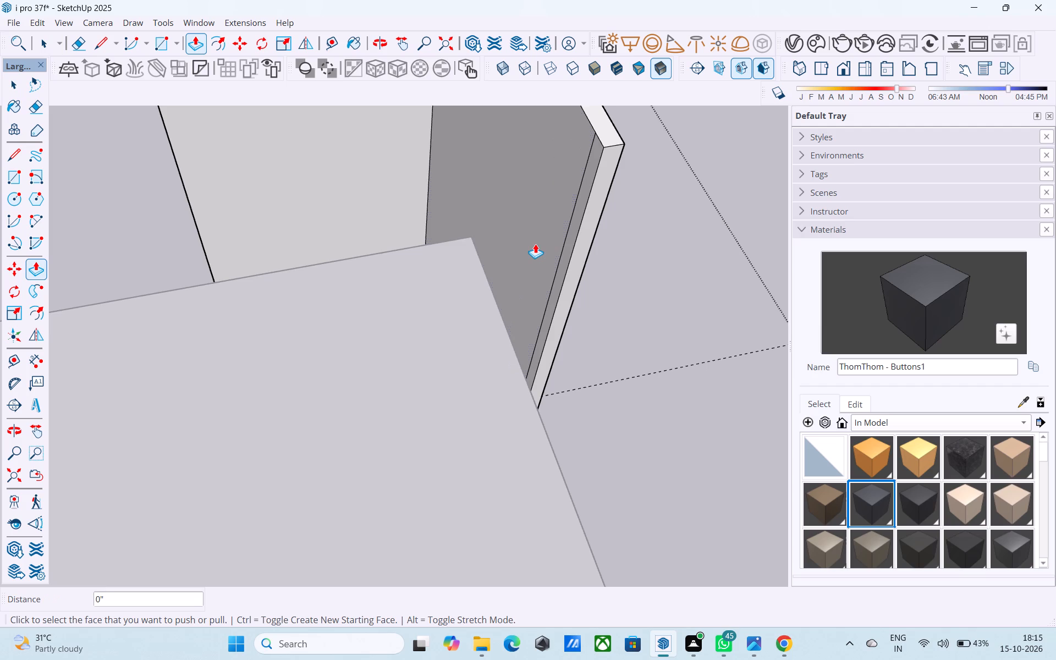
key(e)
click(572, 211)
Examine the shifted tower side wall from the outside and its junction with the divided front face.
middle_drag(577, 221, 436, 207)
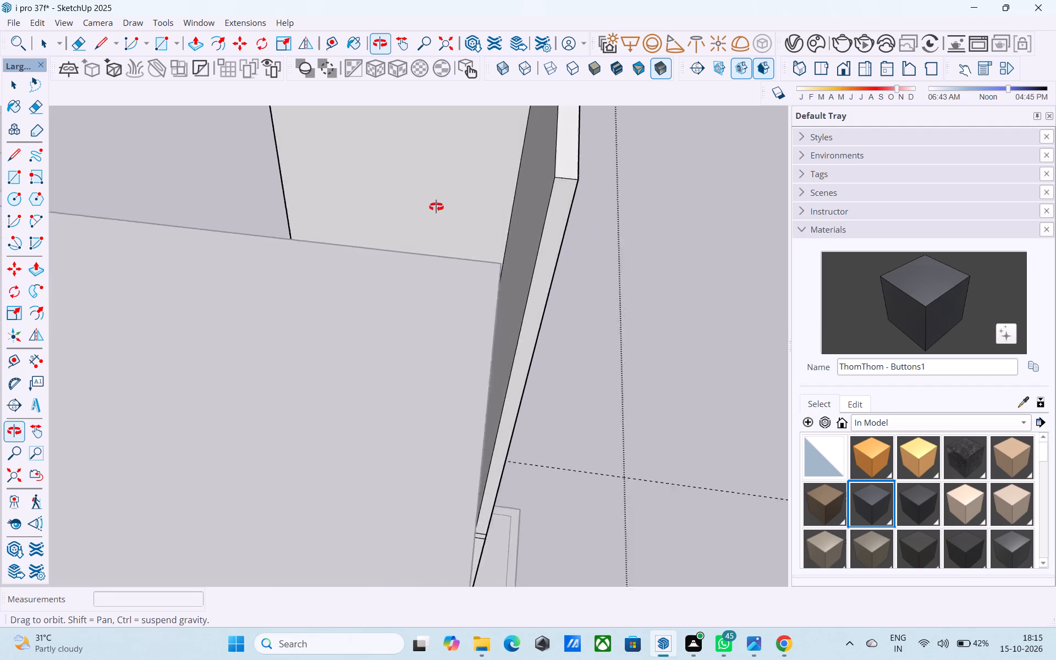
middle_drag(436, 207, 388, 198)
scroll(416, 233, down, 5)
scroll(477, 333, down, 2)
middle_drag(474, 337, 252, 315)
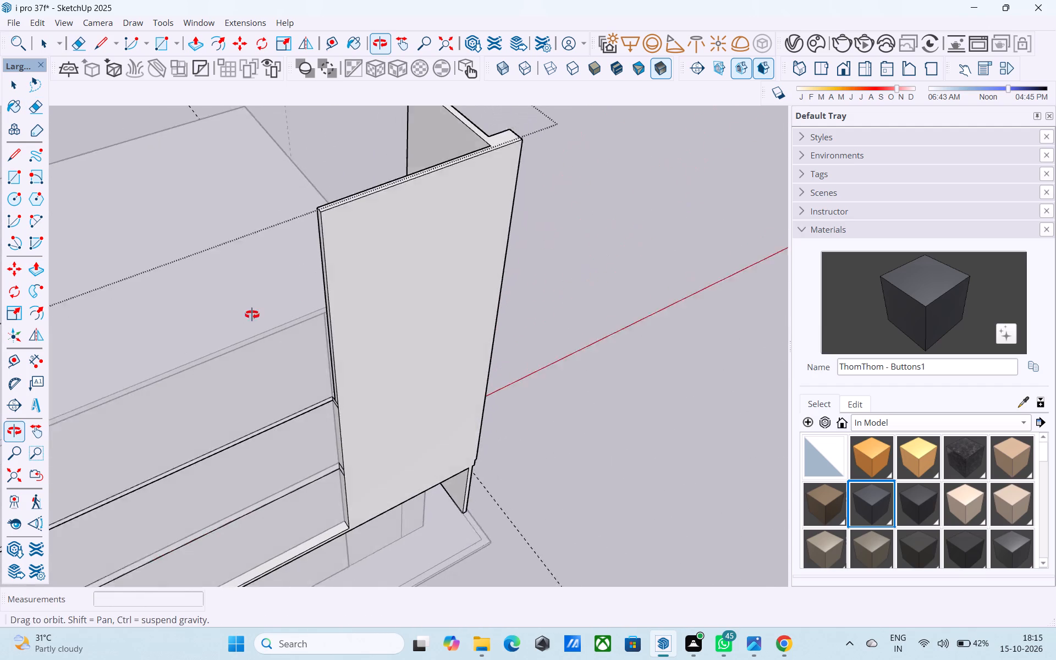
middle_drag(252, 315, 249, 315)
middle_drag(333, 291, 232, 268)
shift+middle_drag(525, 293, 524, 292)
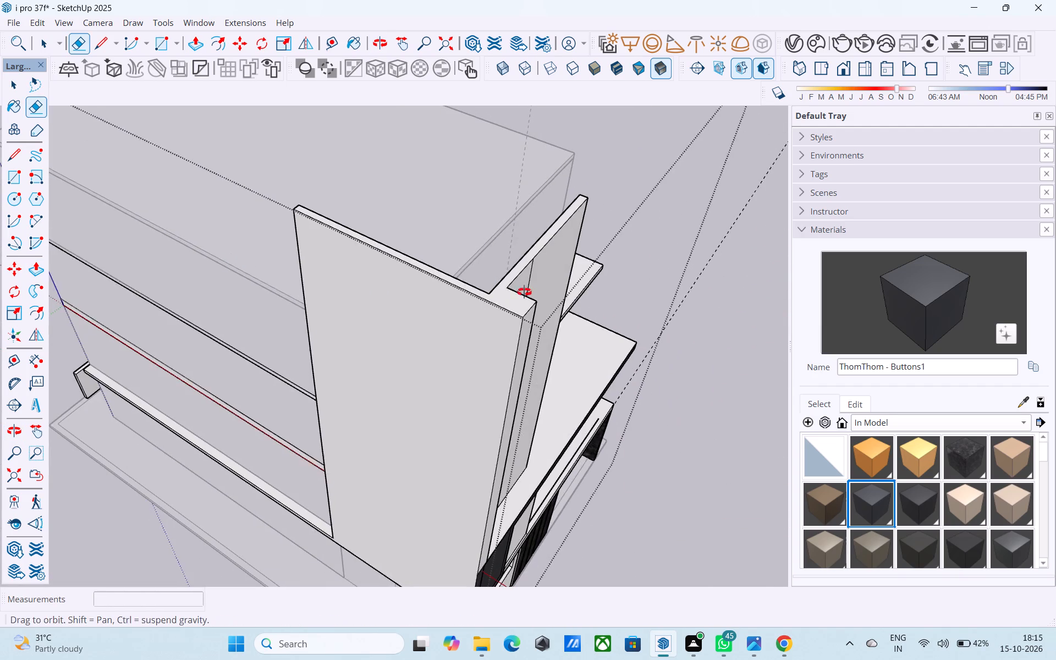
shift+middle_drag(524, 292, 245, 211)
shift+middle_drag(420, 291, 360, 217)
scroll(360, 217, up, 3)
scroll(364, 216, down, 4)
key(space)
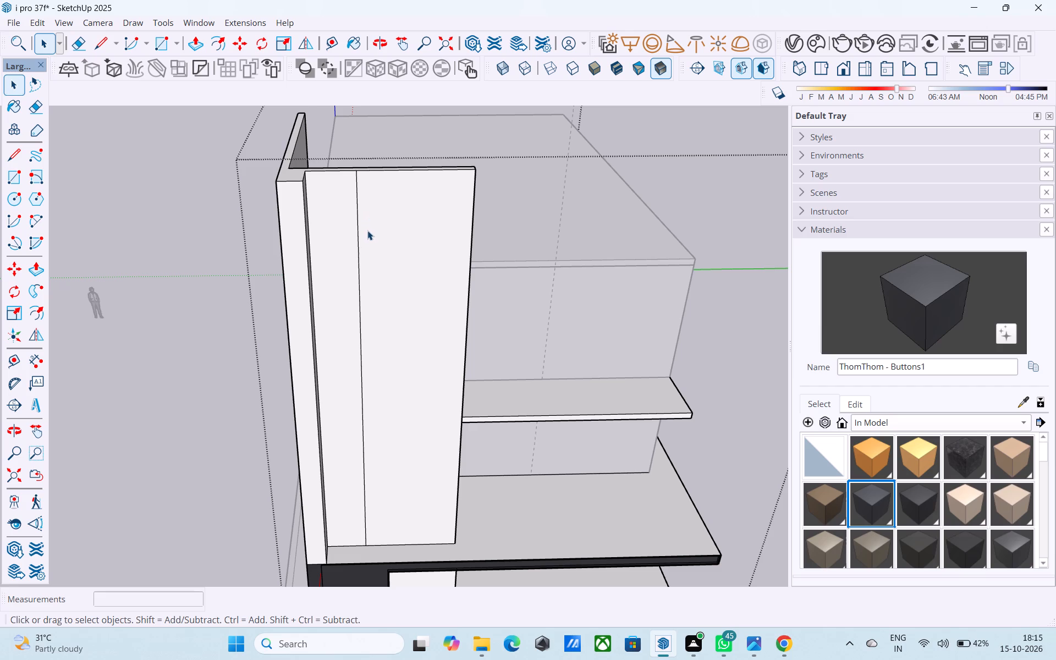
shift+middle_drag(368, 235, 371, 274)
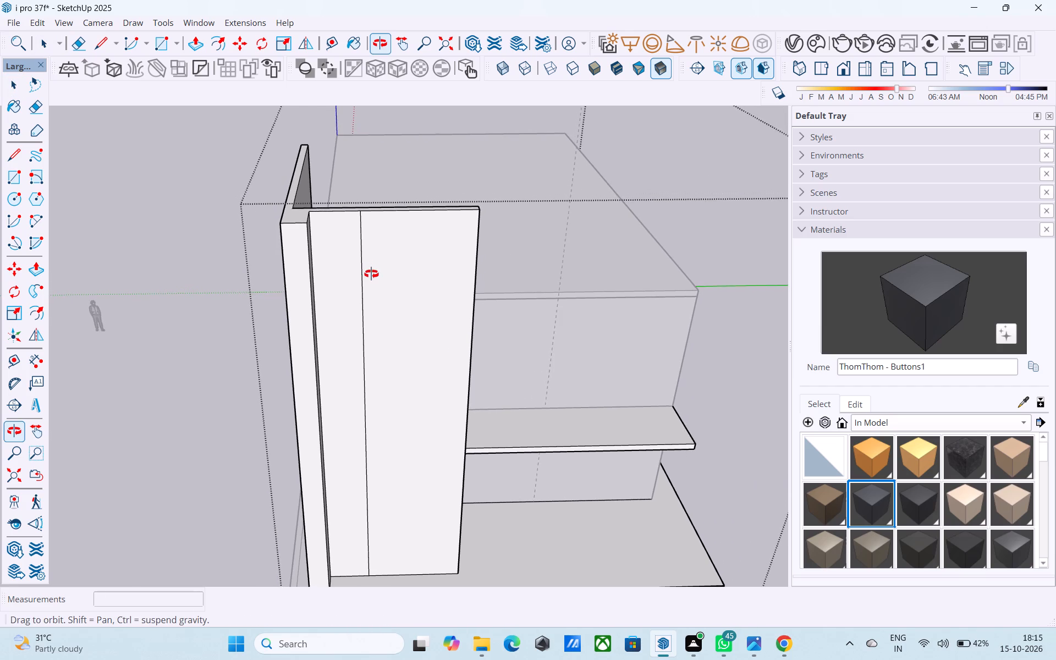
Copy the narrow front strip's top edge down to its base and divide the distance by 5, splitting the strip into five panels.
shift+middle_drag(371, 274, 367, 218)
scroll(373, 200, up, 5)
middle_drag(331, 198, 315, 276)
scroll(294, 230, up, 2)
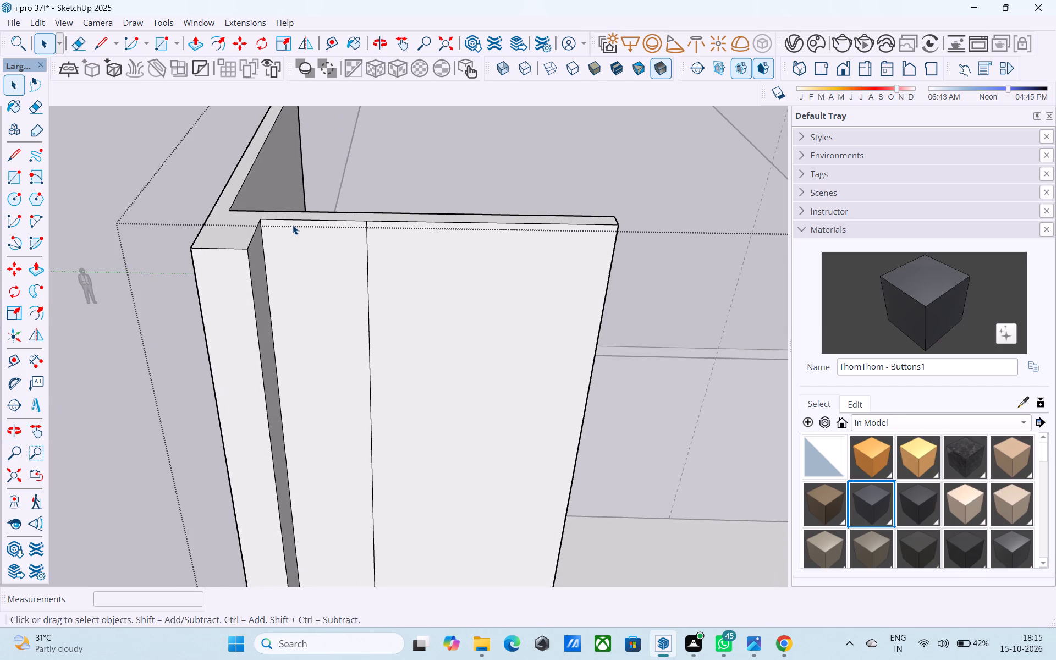
click(292, 221)
key(m)
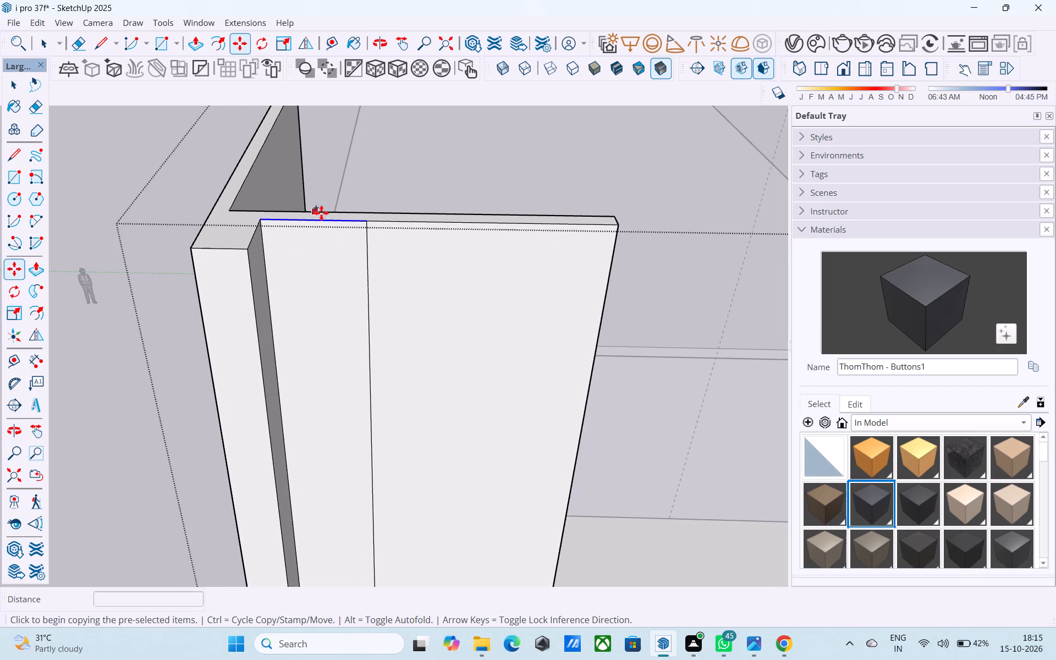
click(366, 224)
middle_drag(411, 393, 436, 148)
shift+middle_drag(443, 369, 423, 151)
shift+middle_drag(411, 343, 410, 247)
scroll(377, 357, up, 11)
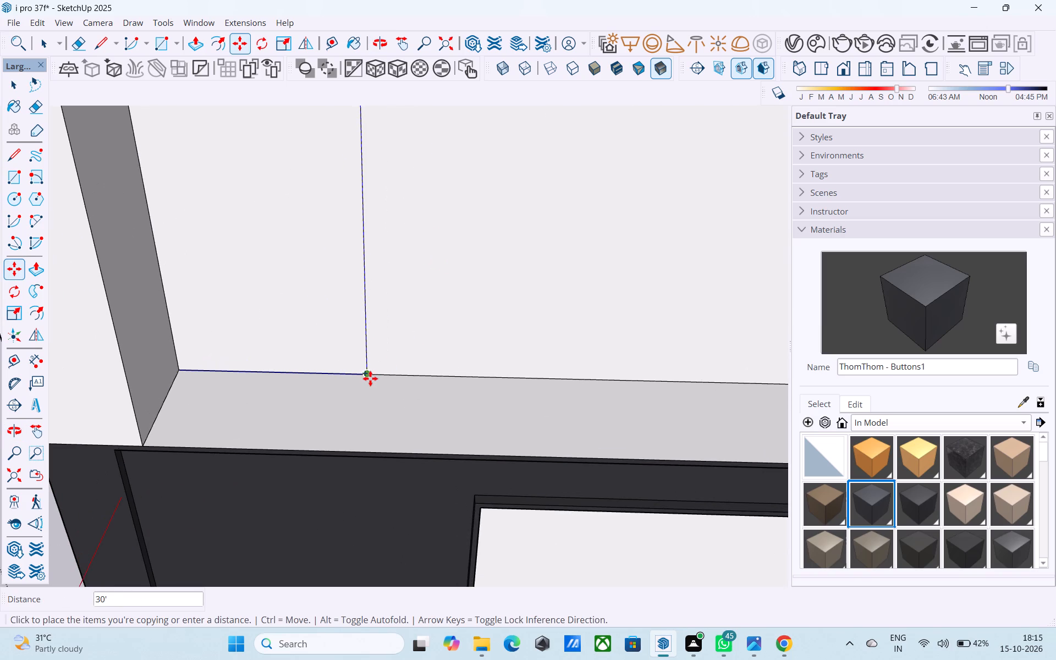
click(370, 378)
key(slash)
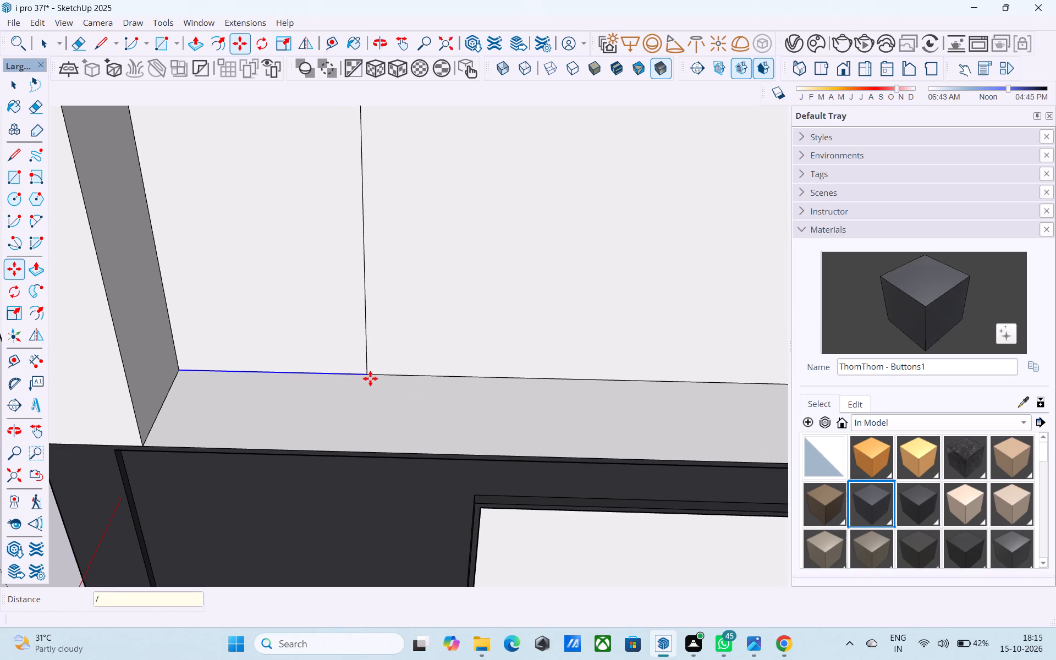
key(5)
key(Return)
scroll(350, 330, down, 11)
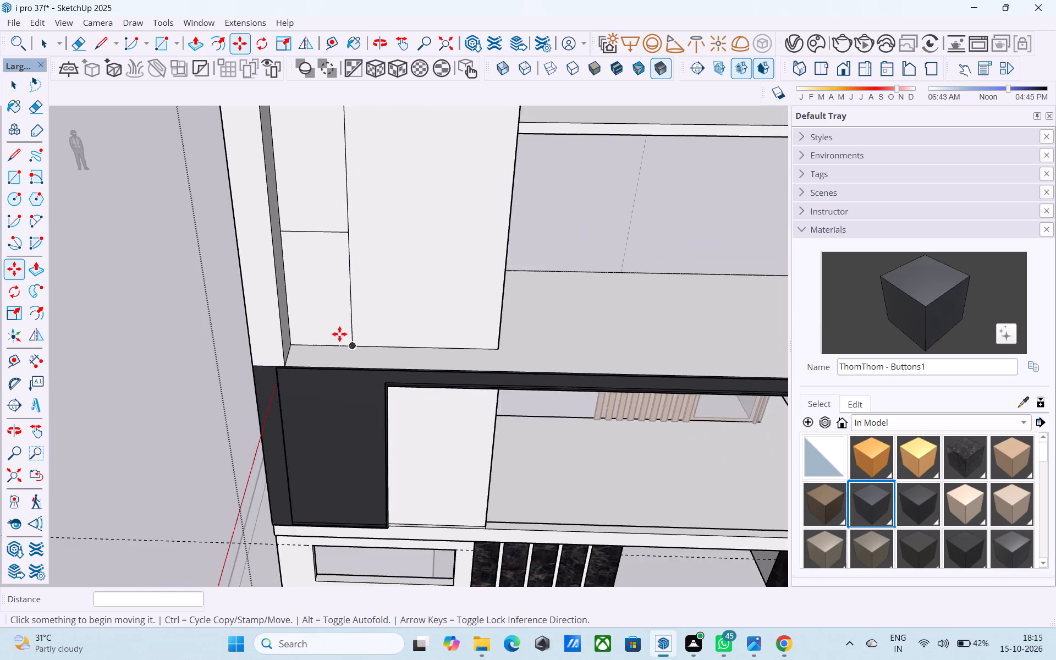
scroll(339, 334, down, 13)
key(space)
Offset the outline of the strip's topmost panel inward by 1".
scroll(339, 189, down, 2)
shift+middle_drag(339, 189, 335, 205)
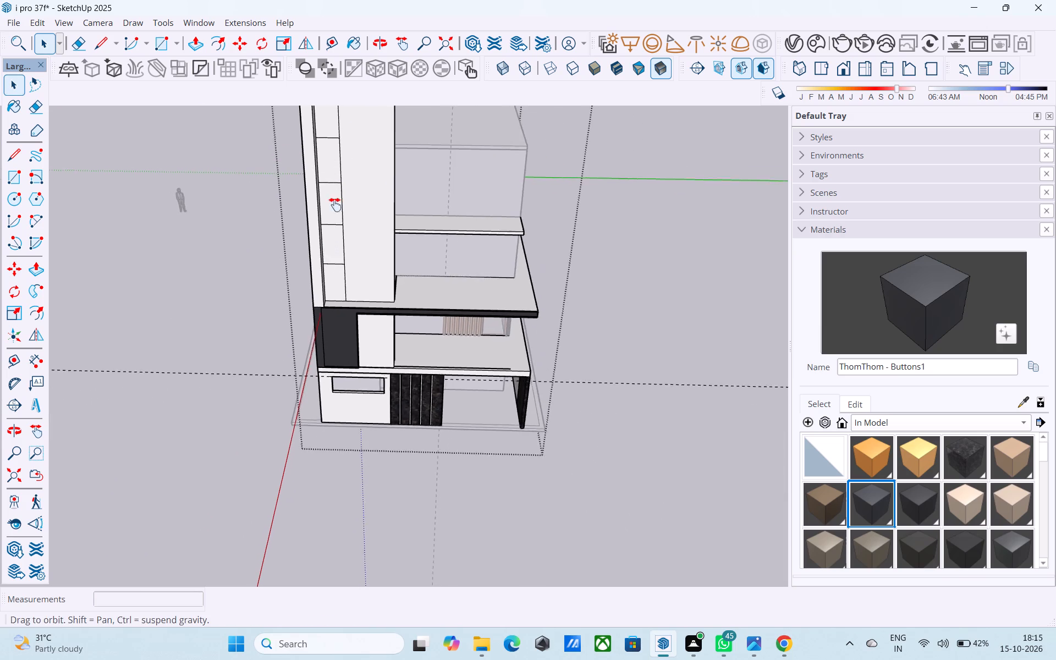
shift+middle_drag(335, 205, 326, 317)
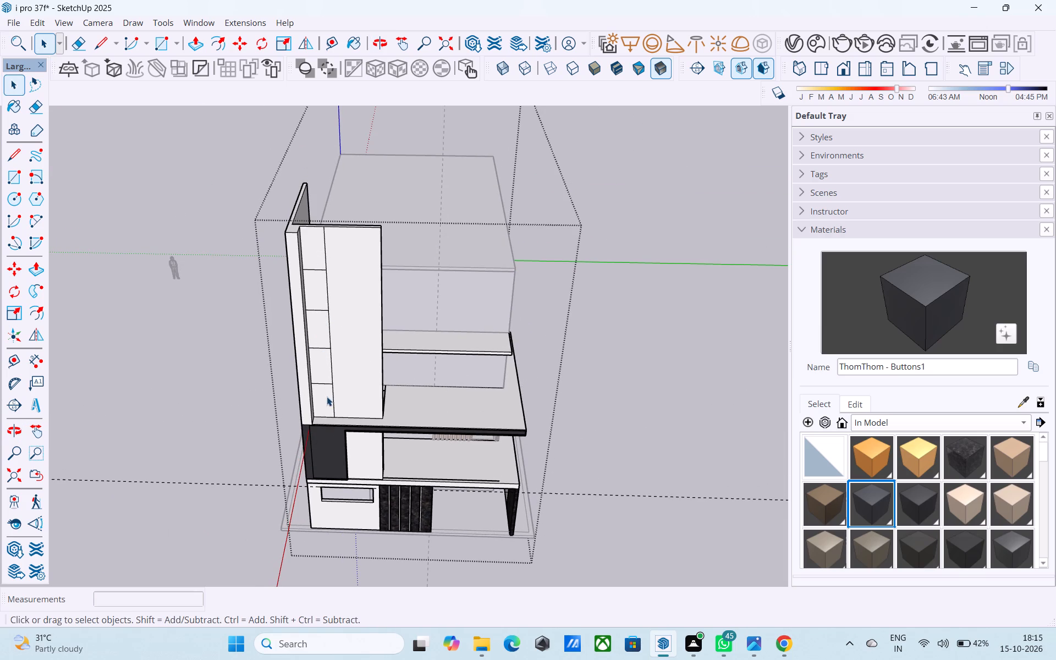
scroll(289, 244, up, 12)
click(329, 268)
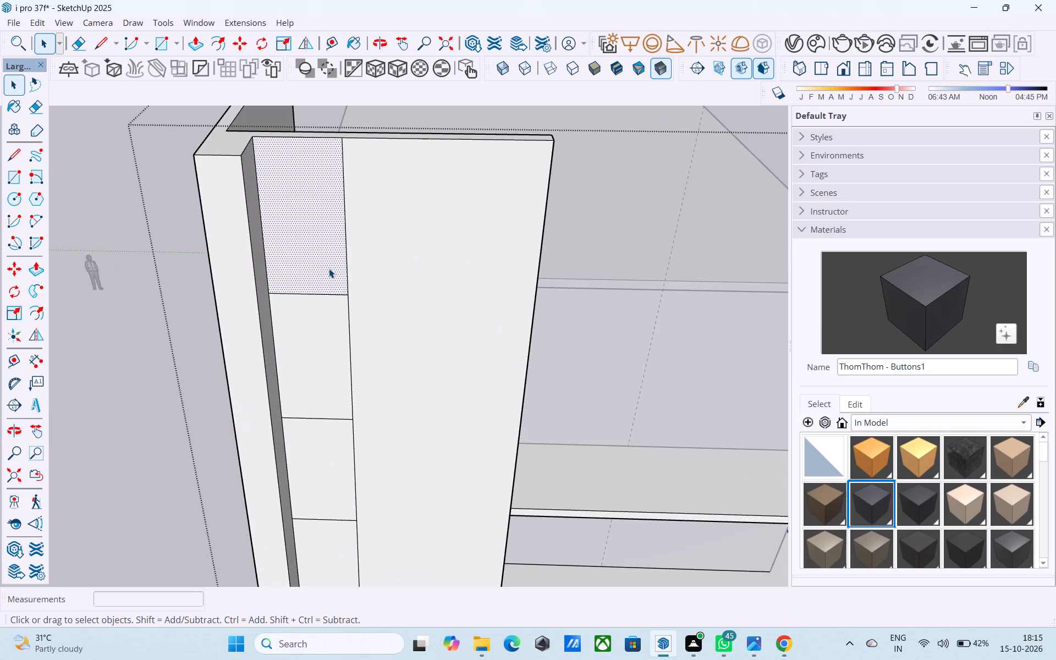
key(f)
click(328, 268)
text(1")
key(Return)
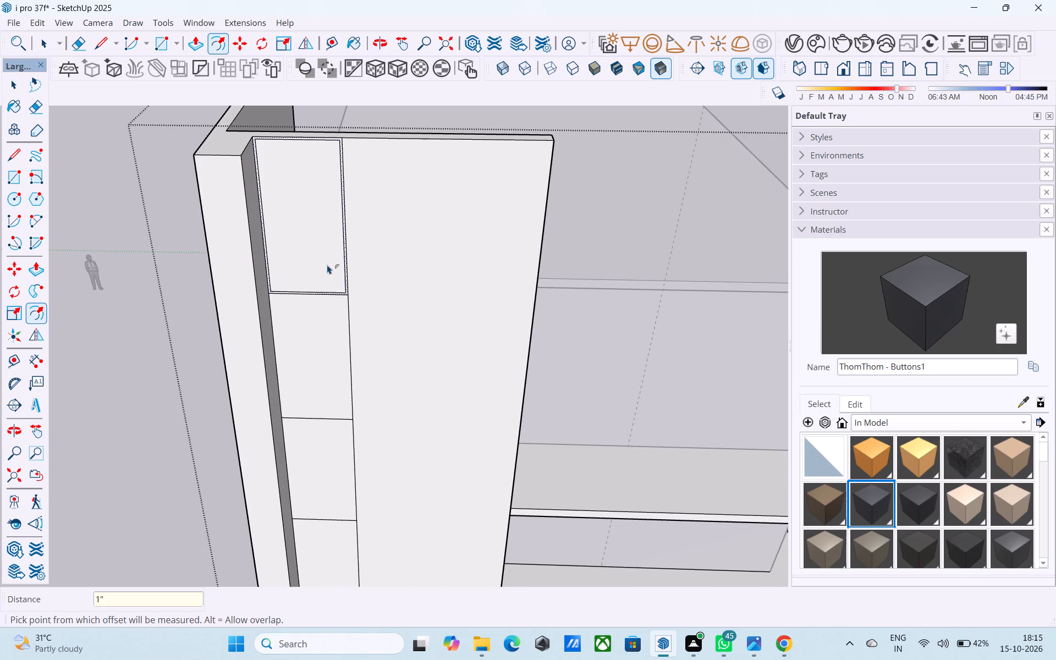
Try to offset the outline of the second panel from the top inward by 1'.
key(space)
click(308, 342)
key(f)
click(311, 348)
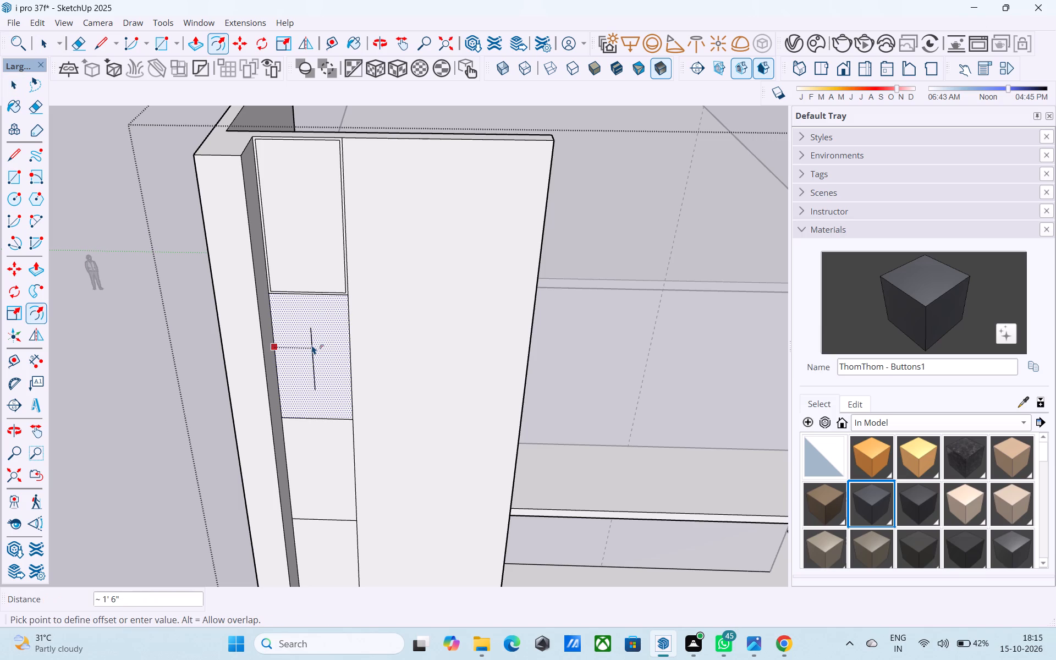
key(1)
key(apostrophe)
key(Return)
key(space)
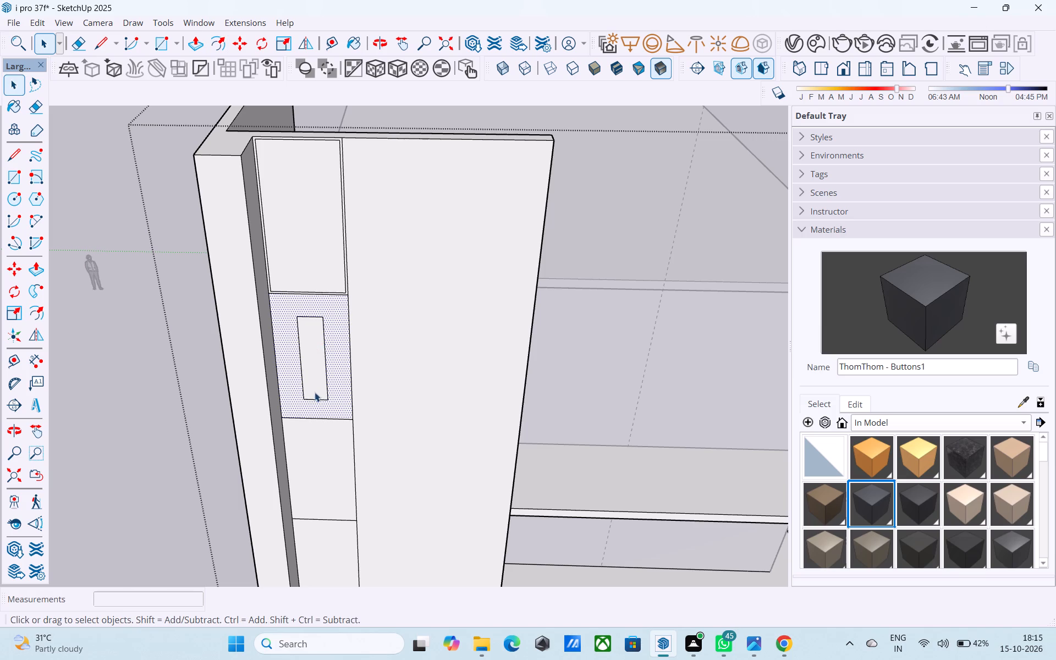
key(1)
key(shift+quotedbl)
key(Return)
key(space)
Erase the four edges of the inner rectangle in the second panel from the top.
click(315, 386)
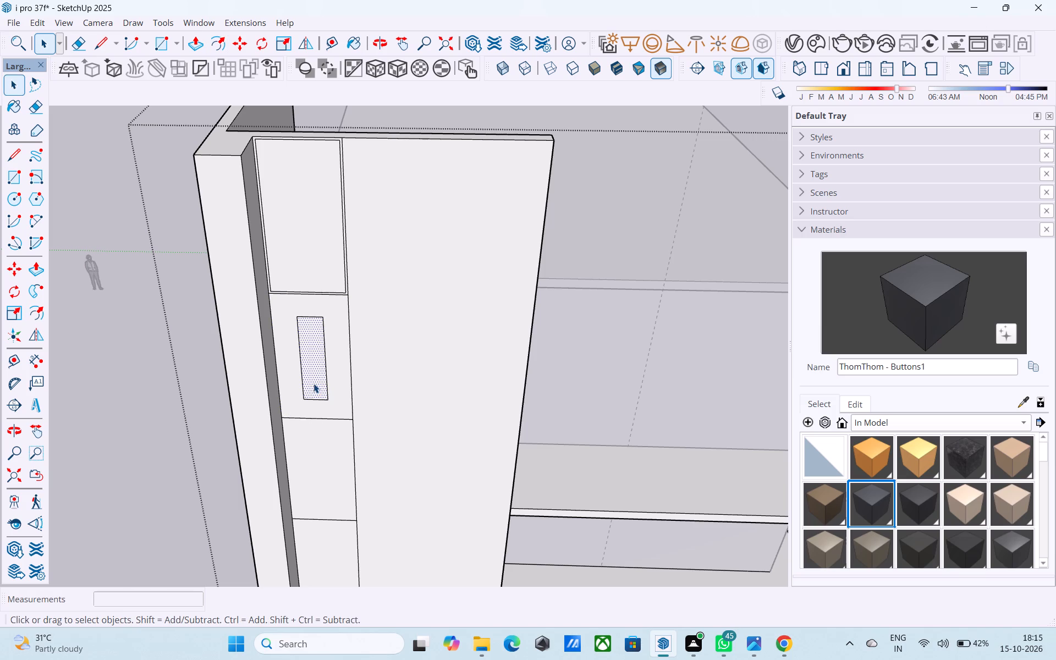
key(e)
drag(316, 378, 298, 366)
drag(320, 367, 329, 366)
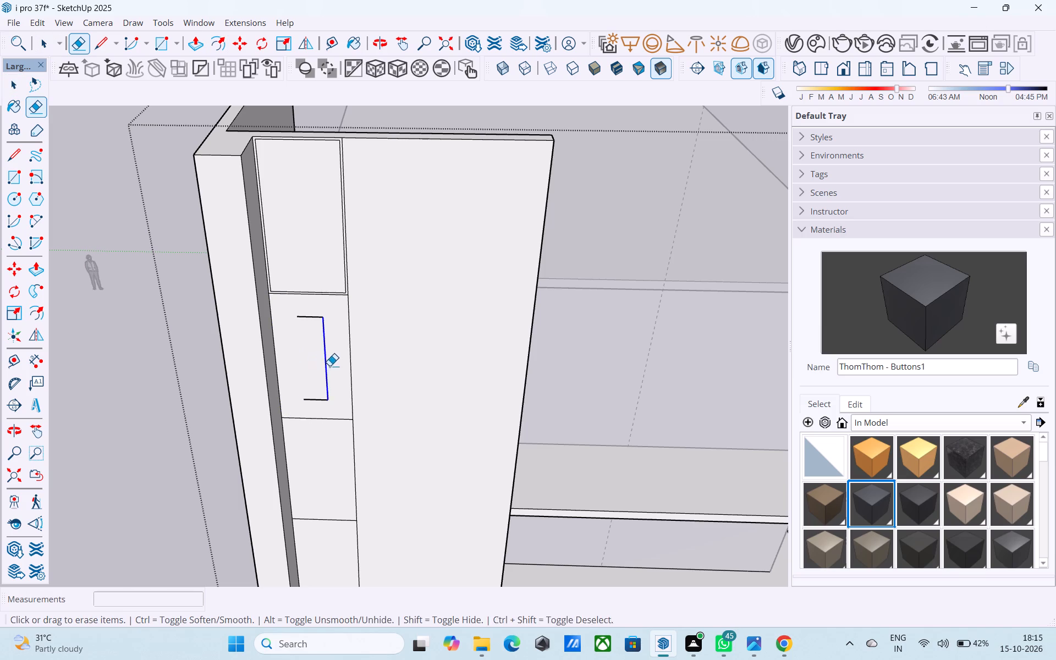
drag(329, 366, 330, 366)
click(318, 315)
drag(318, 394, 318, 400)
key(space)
Offset the outline of the second panel from the top inward by 1".
click(313, 392)
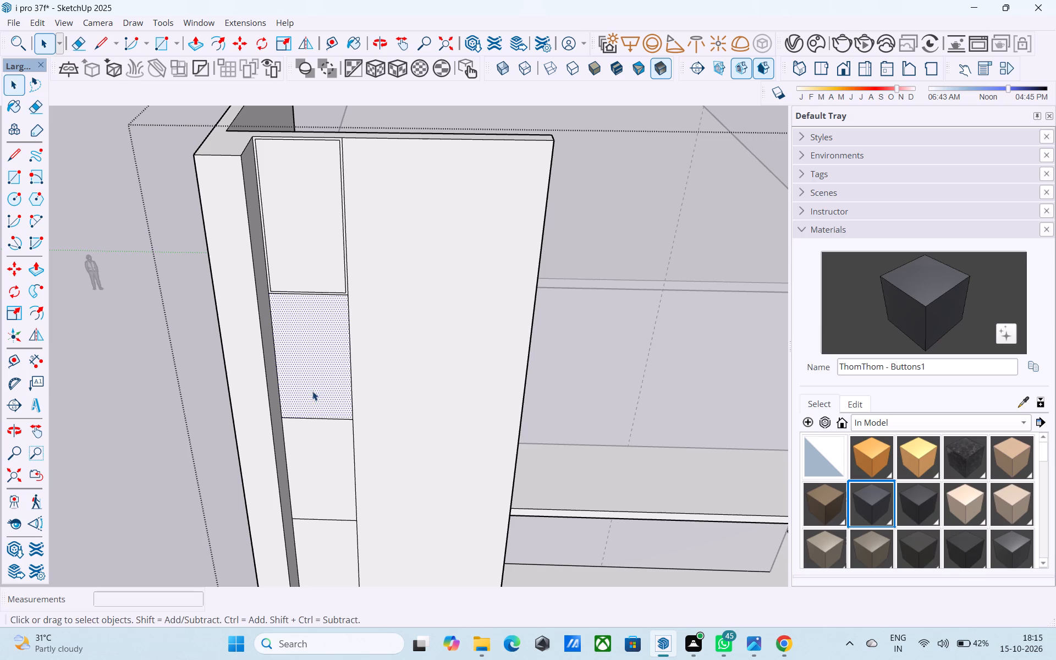
key(f)
click(311, 386)
key(1)
key(shift+colon)
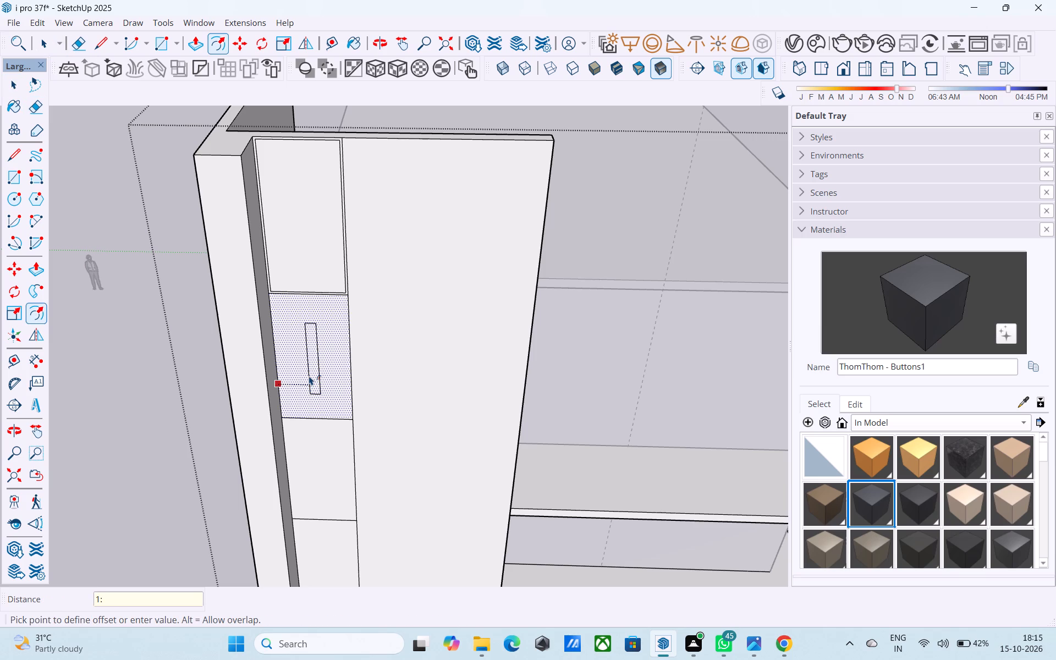
key(BackSpace)
key(shift+quotedbl)
key(Return)
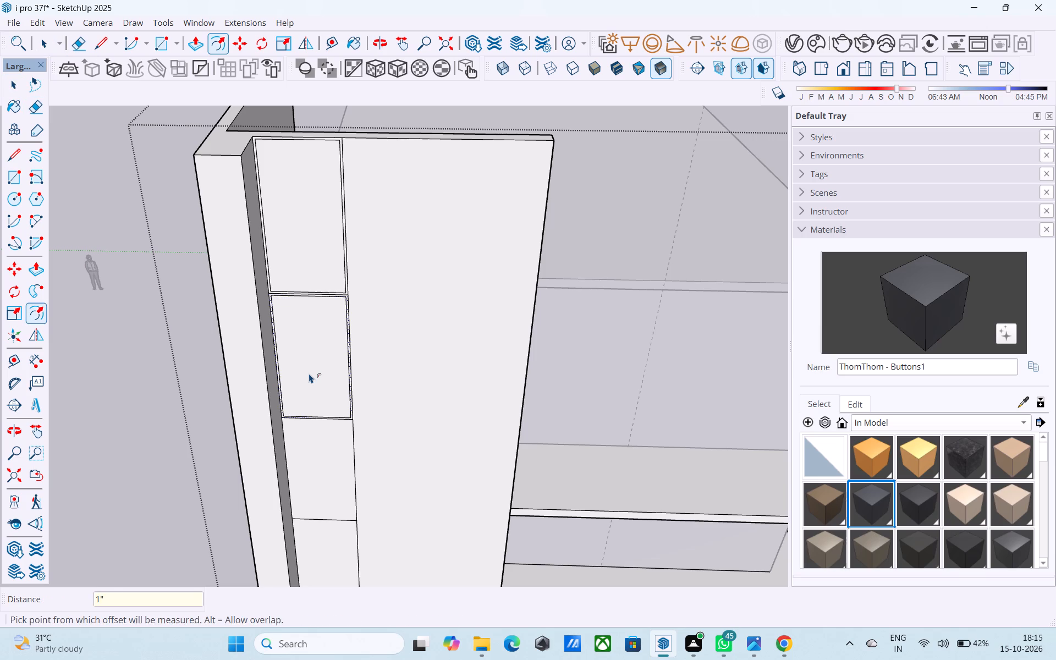
Offset the outline of the third panel from the top inward by 1".
key(space)
click(317, 444)
key(f)
click(318, 444)
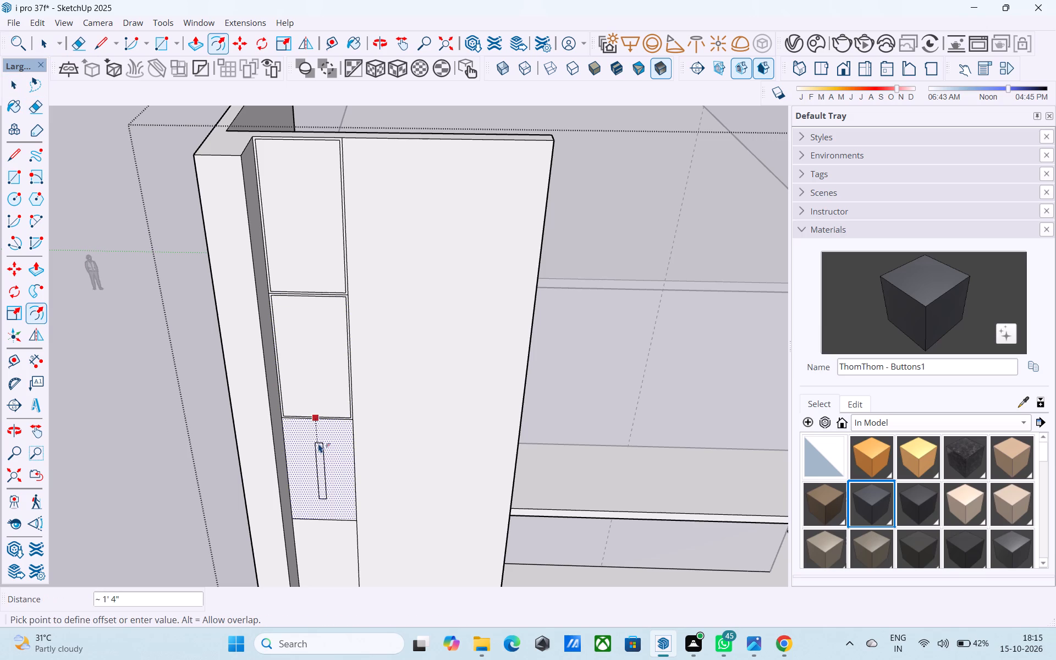
key(1)
key(shift+quotedbl)
key(Return)
key(space)
Offset the outline of the fourth panel from the top inward by 1".
shift+middle_drag(307, 441, 309, 305)
shift+middle_drag(310, 457, 295, 403)
click(305, 389)
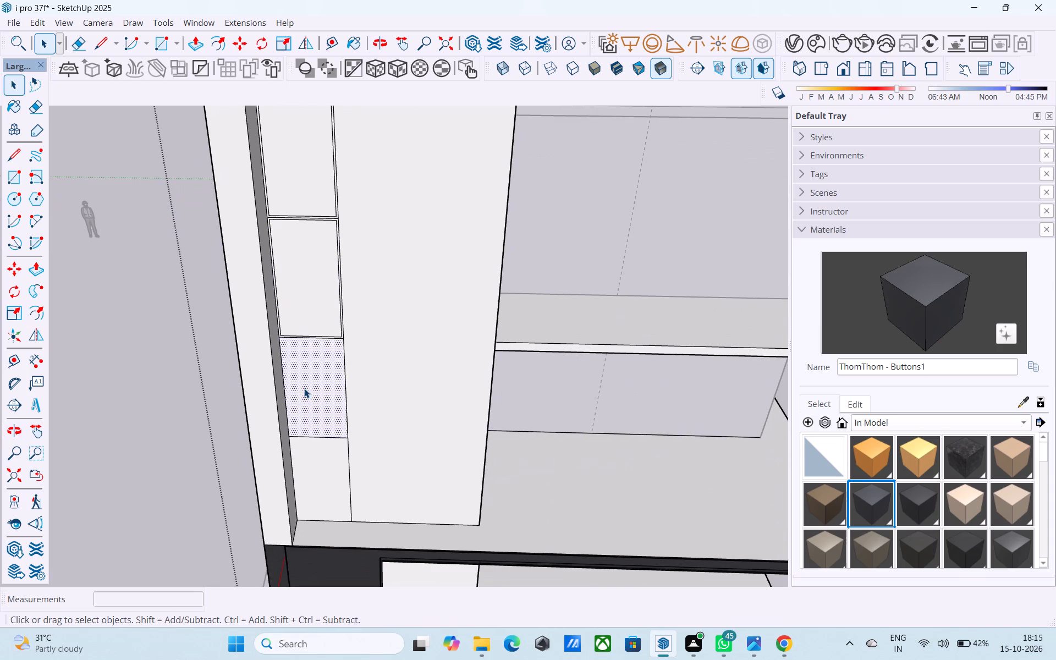
key(f)
click(304, 388)
key(1)
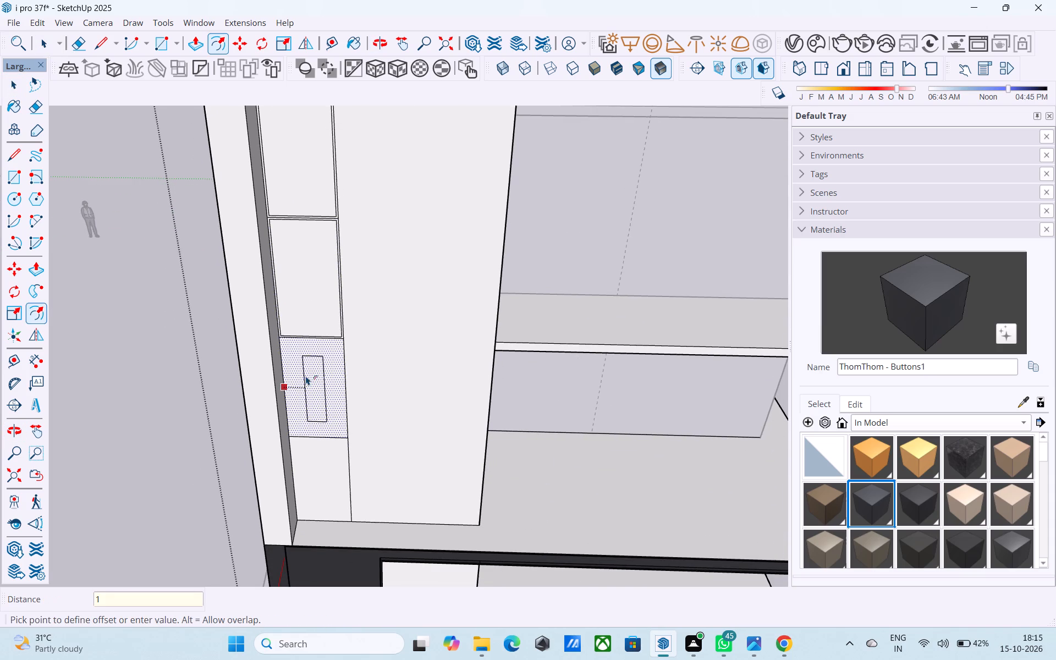
key(shift+quotedbl)
key(Return)
key(space)
Offset the outline of the strip's bottom panel inward by 1".
click(328, 506)
key(f)
click(320, 493)
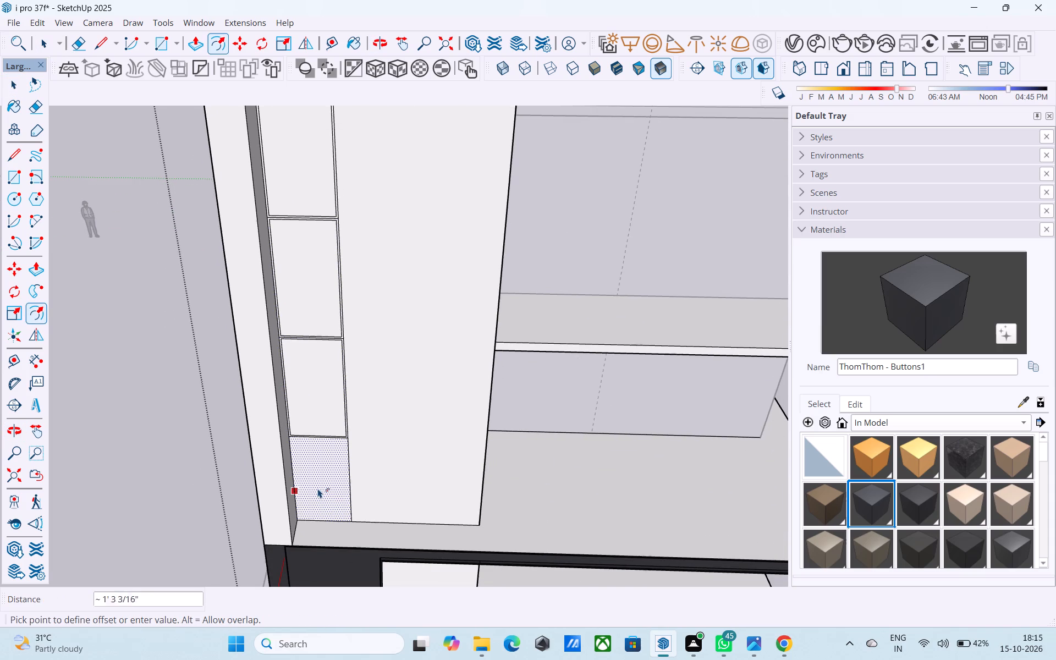
key(1)
key(shift+quotedbl)
key(Return)
key(space)
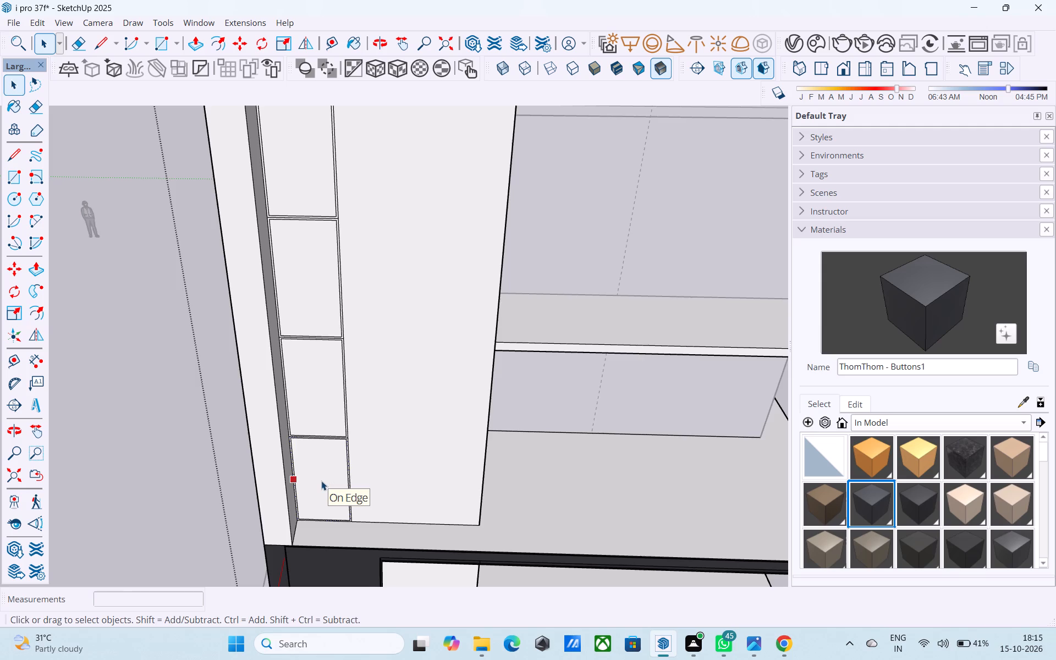
Examine the panelled tower, its wide front face and the adjoining upper floors and slabs from several sides.
scroll(321, 479, down, 5)
shift+middle_drag(321, 479, 280, 458)
click(327, 401)
shift+middle_drag(328, 395, 340, 295)
shift+scroll(328, 395, up, 1)
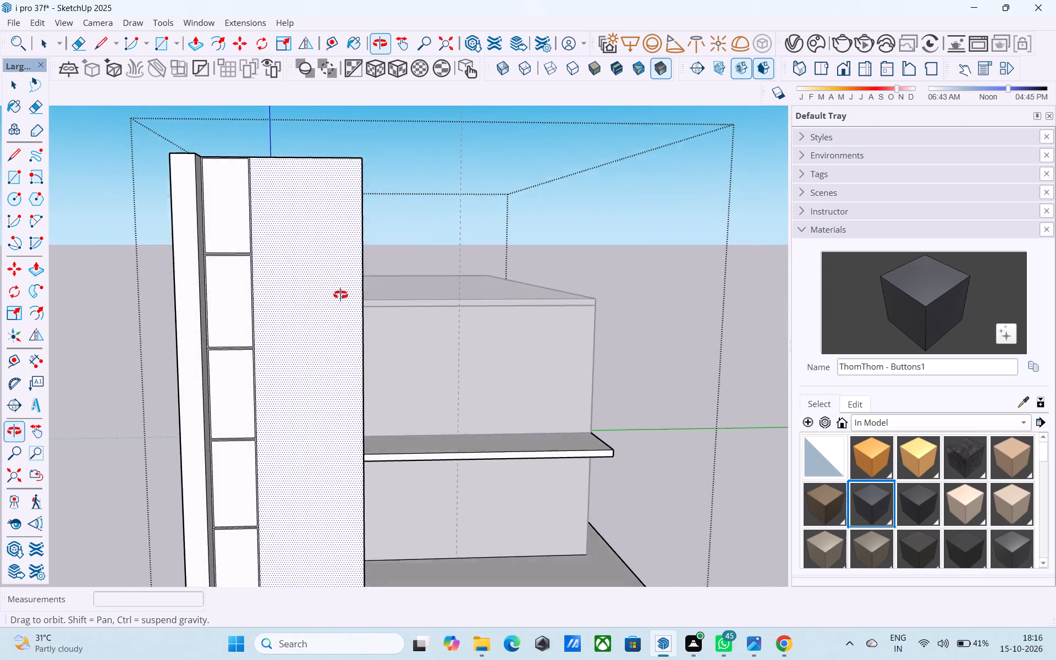
shift+middle_drag(340, 295, 178, 395)
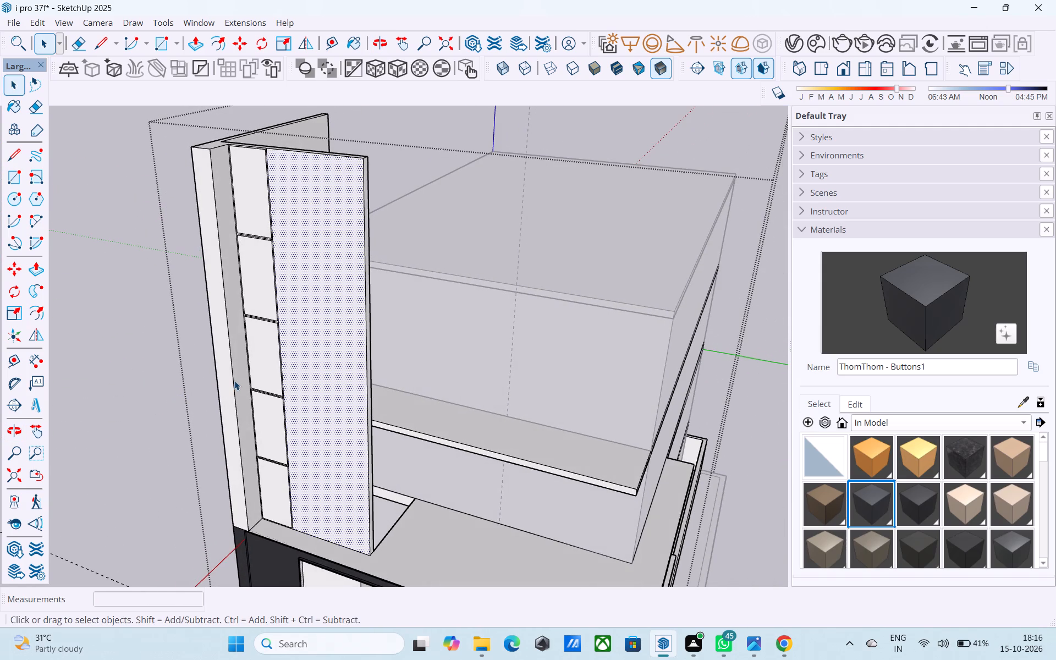
shift+middle_drag(234, 381, 329, 441)
shift+middle_drag(389, 437, 317, 428)
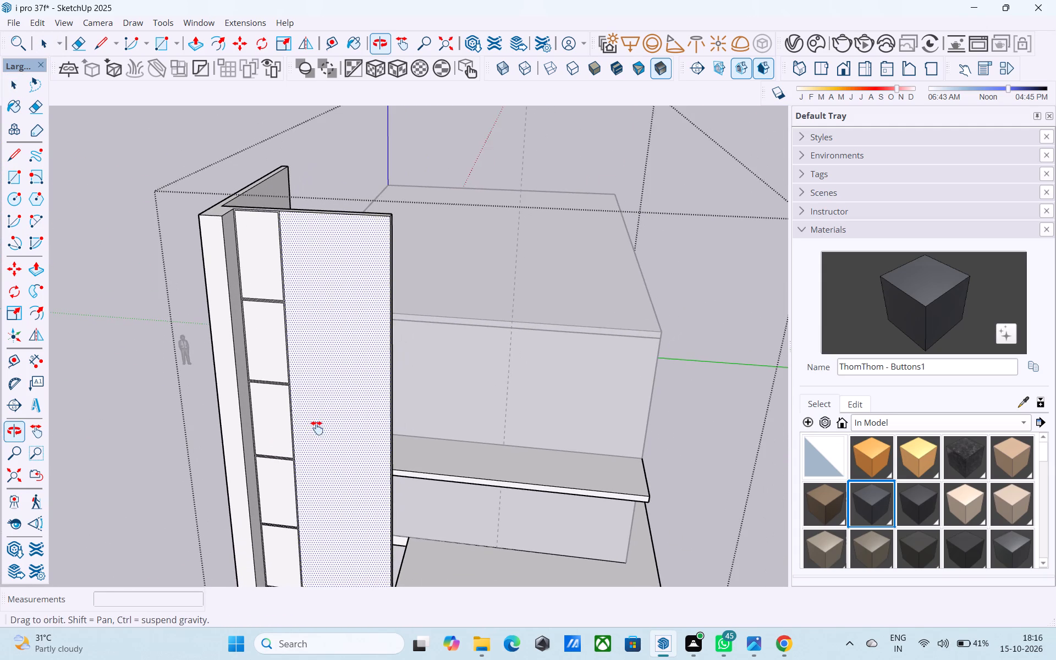
shift+middle_drag(317, 428, 327, 334)
shift+middle_drag(362, 454, 330, 345)
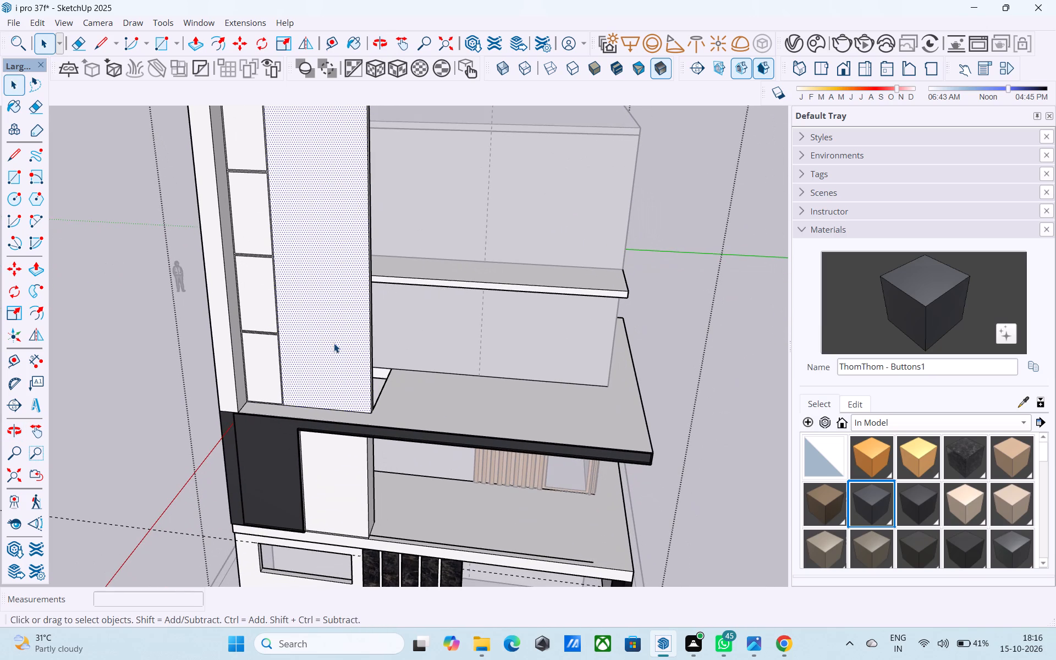
middle_drag(372, 349, 263, 380)
middle_drag(342, 338, 110, 362)
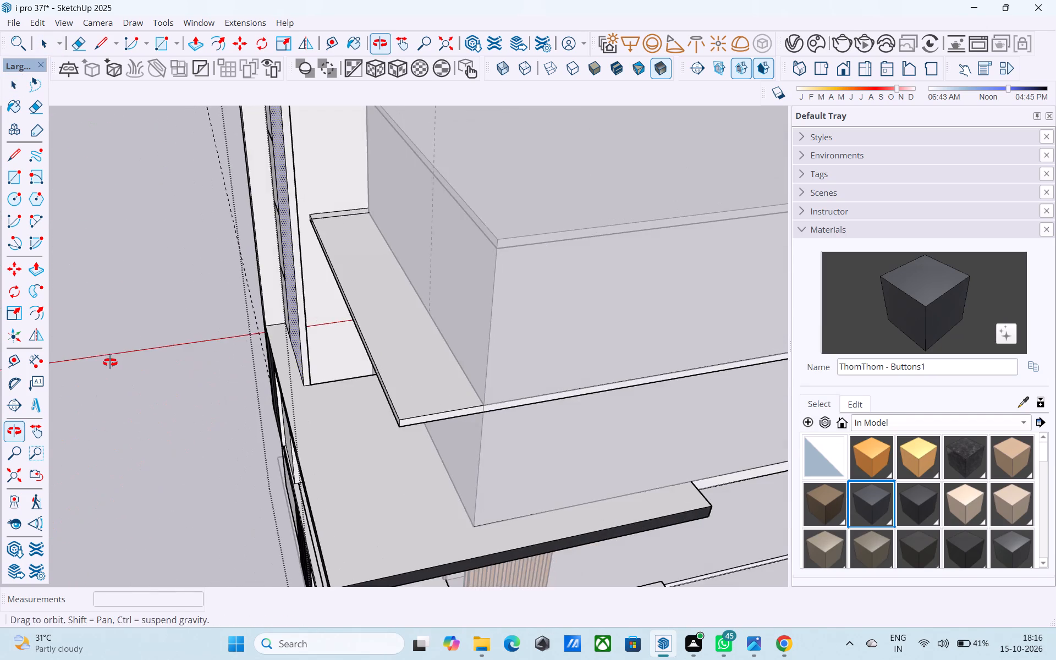
middle_drag(110, 362, 110, 364)
middle_drag(245, 332, 359, 313)
middle_drag(334, 307, 274, 345)
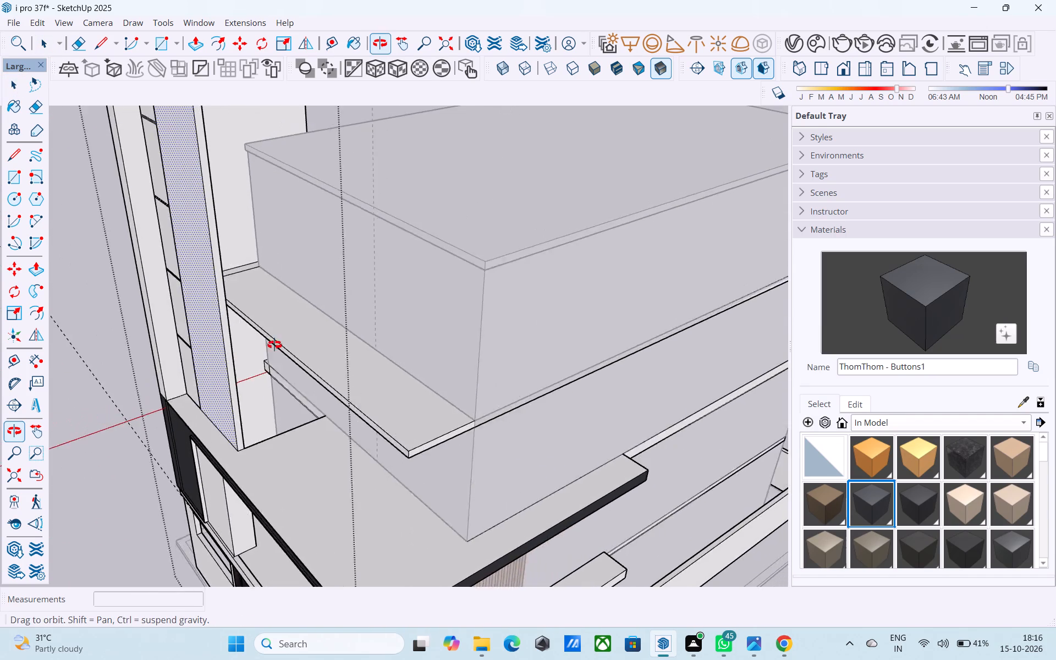
middle_drag(274, 345, 480, 223)
middle_drag(479, 223, 508, 234)
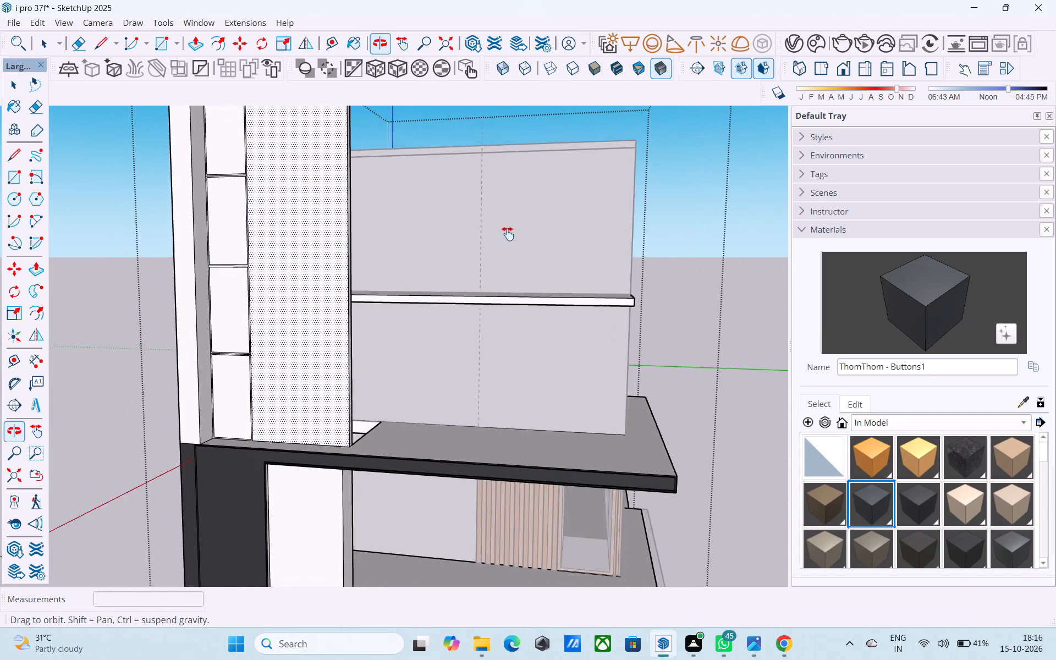
middle_drag(508, 234, 543, 237)
scroll(448, 294, up, 5)
scroll(403, 324, down, 4)
shift+middle_drag(403, 324, 403, 355)
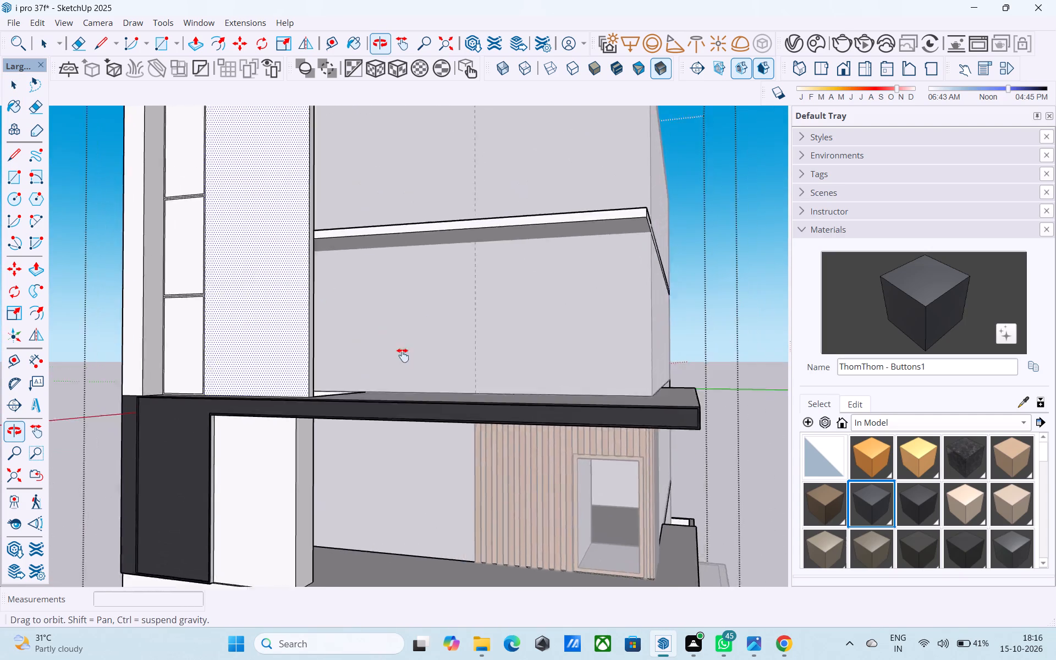
shift+middle_drag(403, 355, 83, 421)
scroll(317, 481, up, 1)
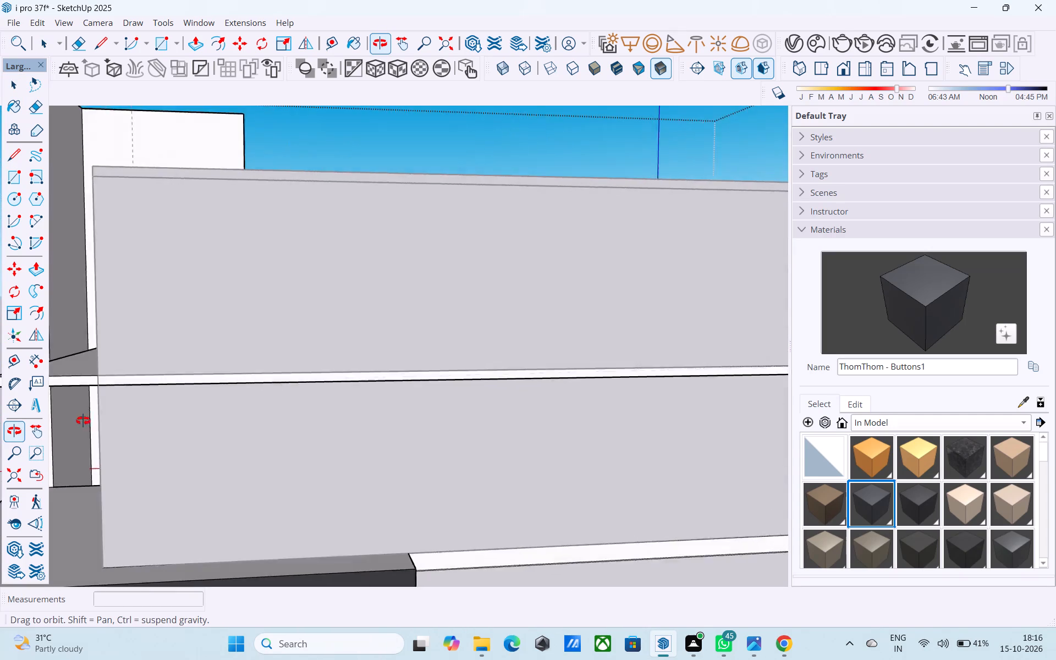
shift+middle_drag(83, 421, 262, 443)
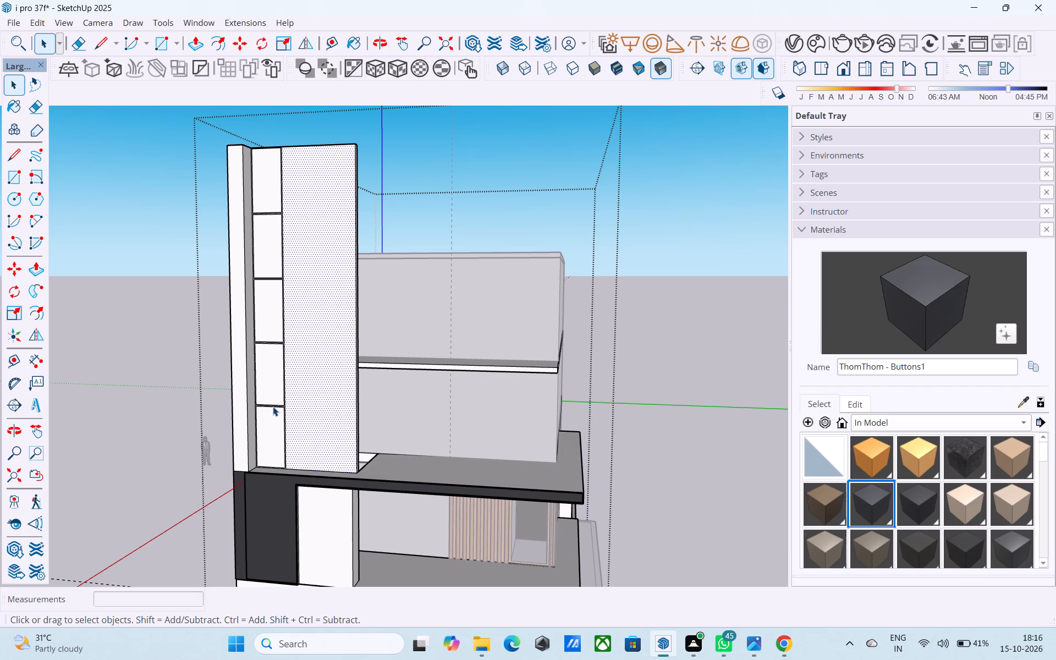
scroll(370, 426, down, 2)
middle_drag(483, 430, 169, 430)
middle_drag(241, 420, 568, 398)
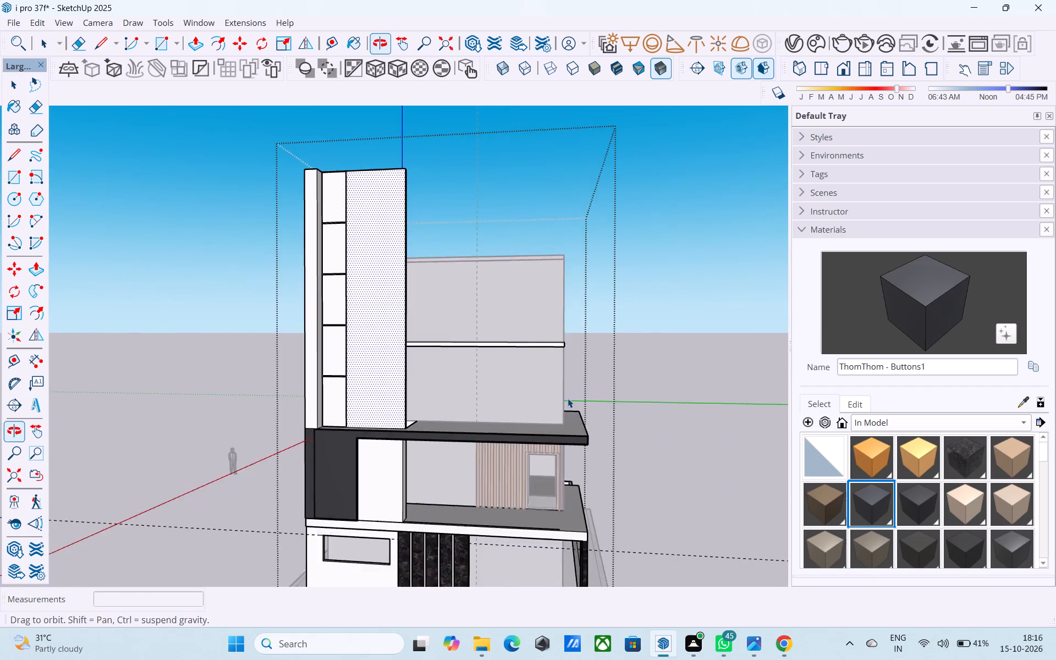
Open the wood-slatted room's group for editing at the inner wall beside its window opening.
scroll(568, 396, up, 4)
scroll(541, 413, down, 4)
middle_drag(527, 493, 521, 472)
scroll(521, 471, up, 17)
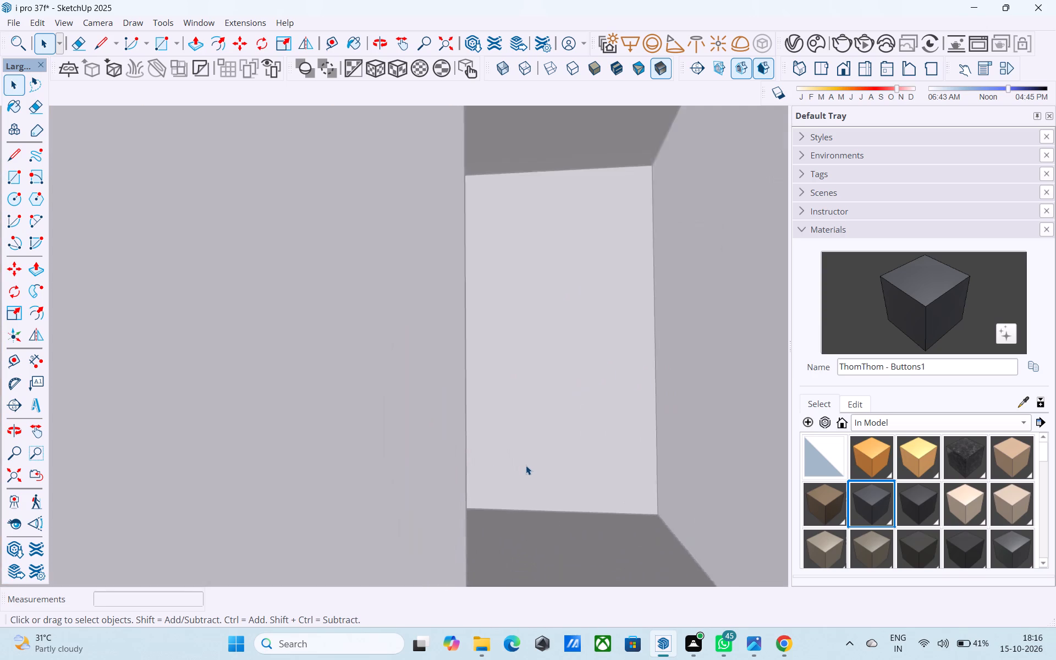
scroll(526, 465, up, 5)
scroll(367, 425, down, 4)
middle_drag(367, 425, 406, 435)
double_click(455, 398)
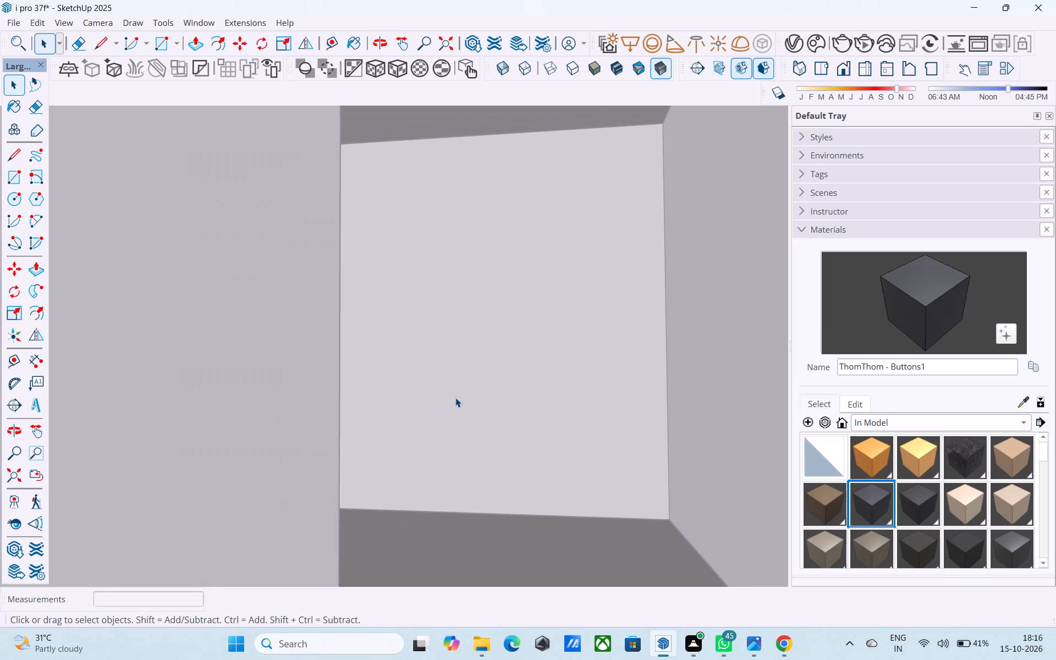
shift+middle_click(455, 398)
scroll(458, 398, up, 6)
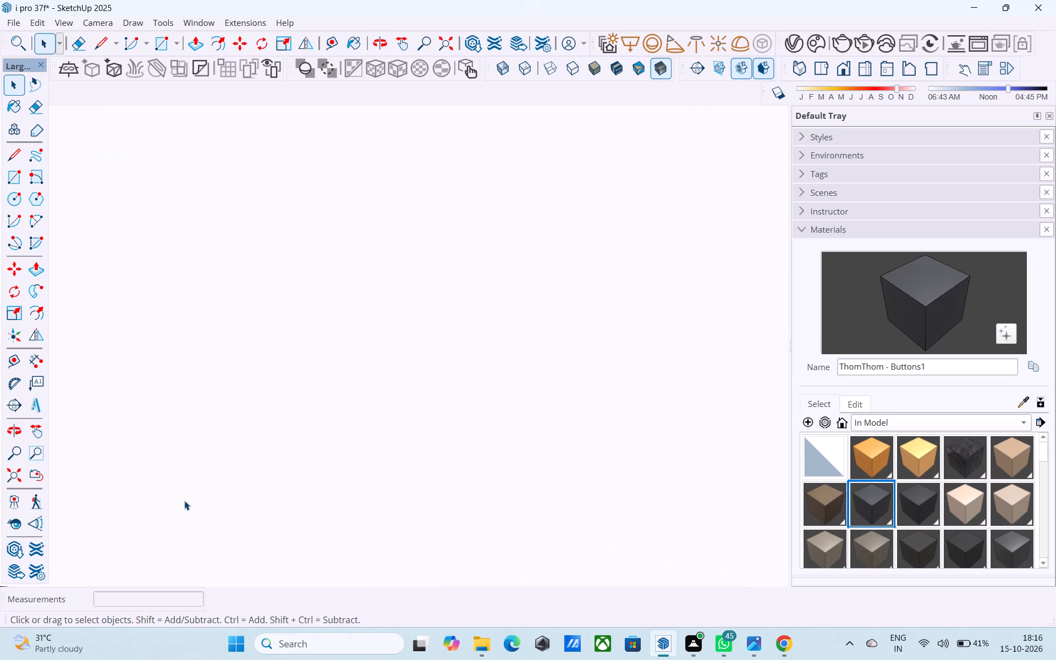
click(19, 521)
drag(198, 454, 809, 435)
drag(290, 402, 1055, 400)
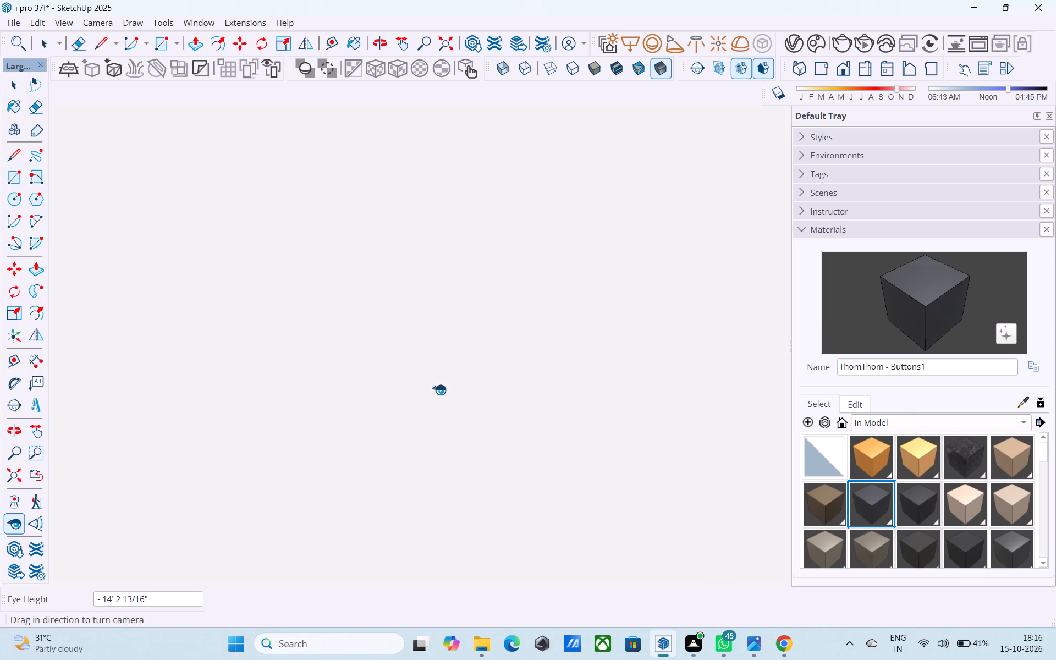
drag(306, 375, 809, 384)
key(space)
click(650, 373)
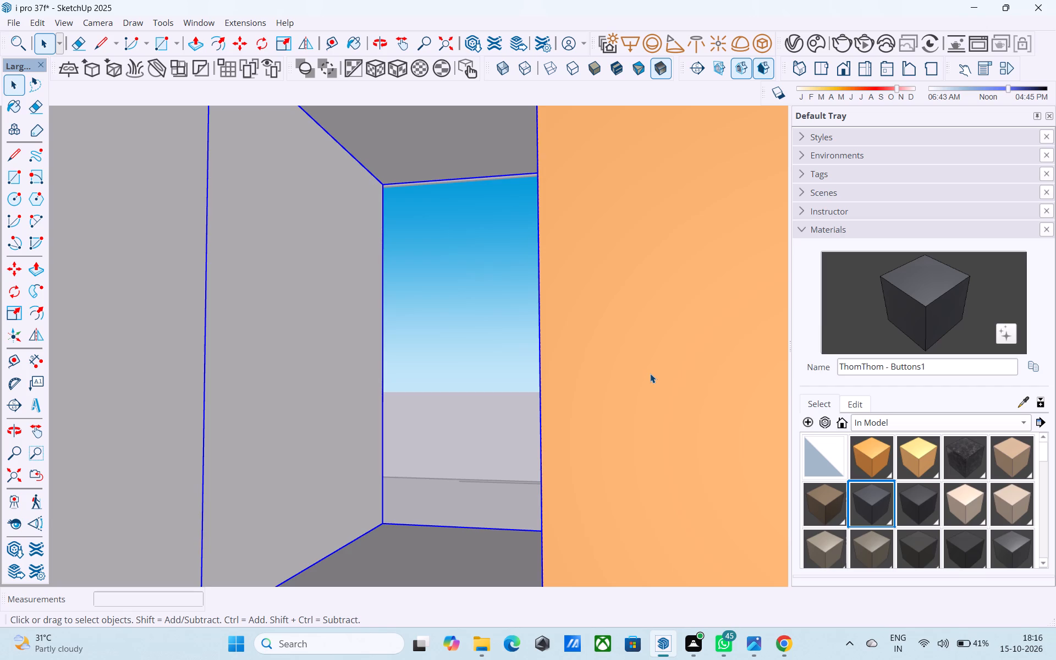
triple_click(650, 373)
Push/pull the inner wall face around the slatted room's window opening by about 5' 4 1/4".
click(650, 374)
click(646, 372)
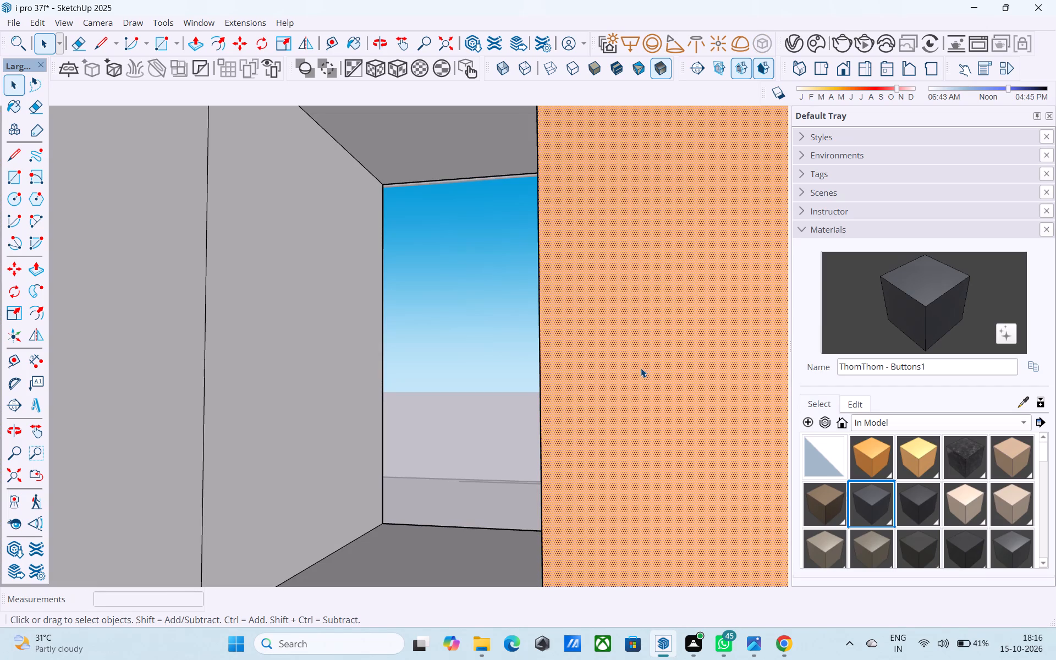
key(p)
click(641, 368)
middle_drag(637, 333, 839, 381)
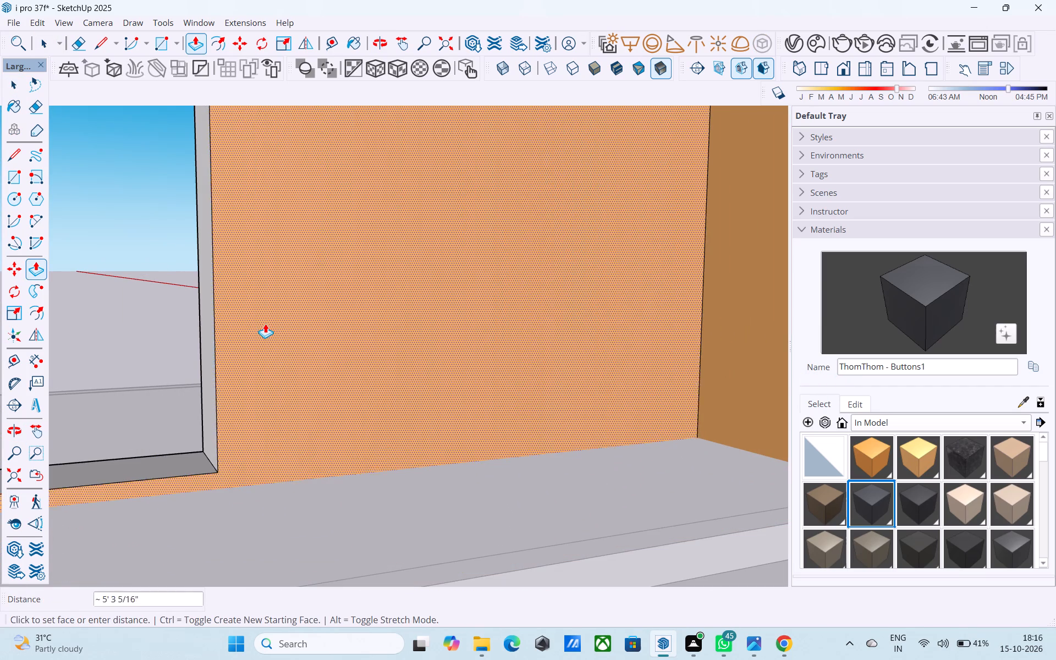
click(265, 322)
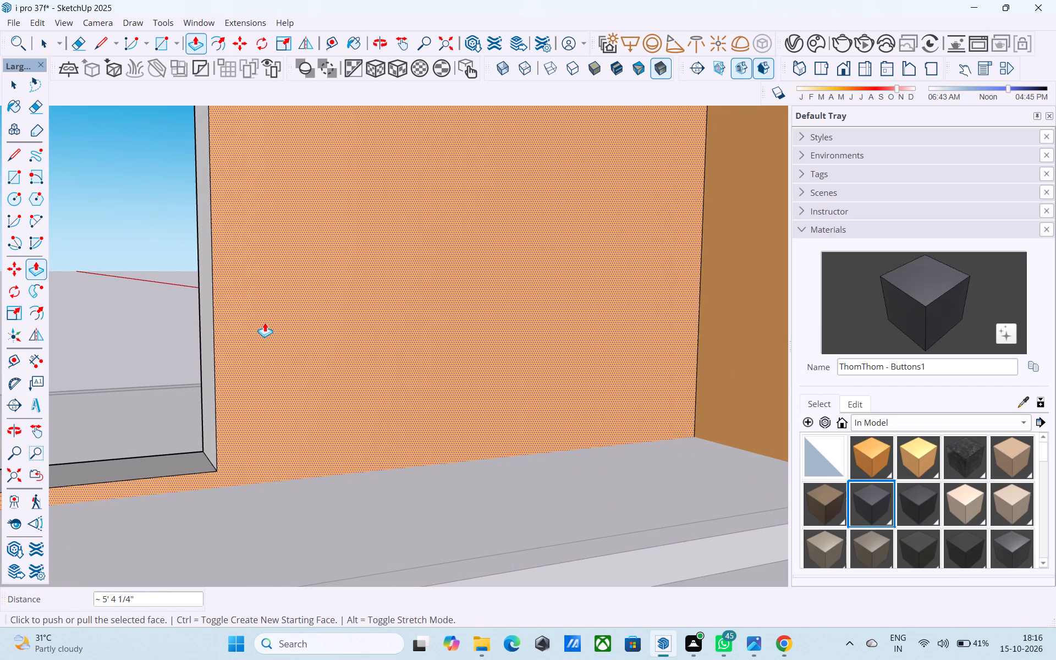
Paint the inner window wall and its adjoining side wall with the Default material.
key(space)
drag(822, 450, 828, 456)
click(506, 343)
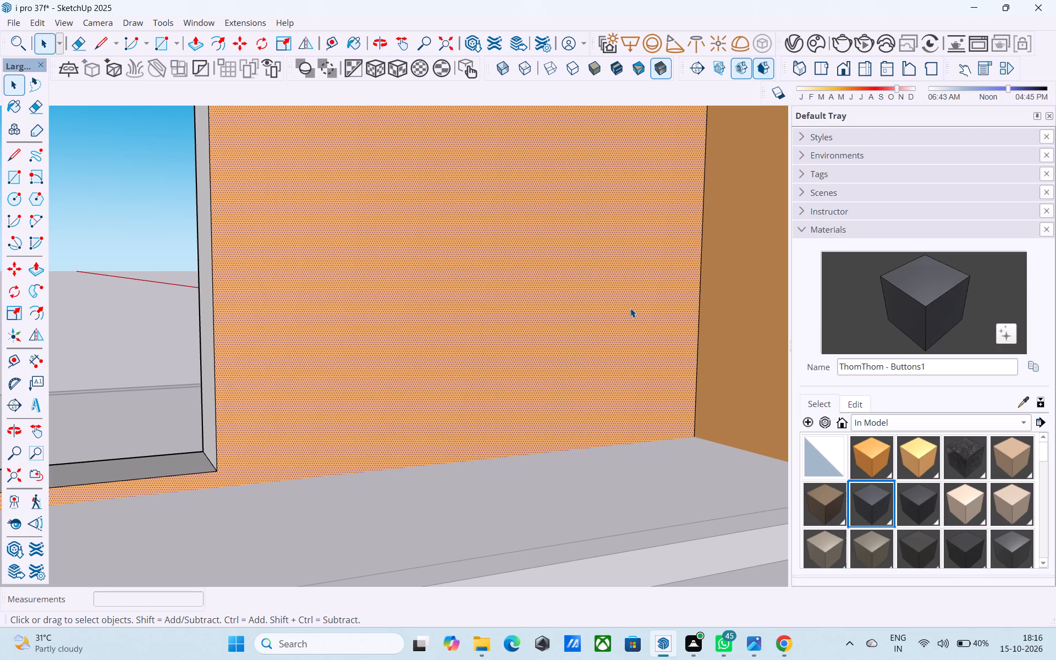
click(821, 455)
click(483, 319)
click(725, 298)
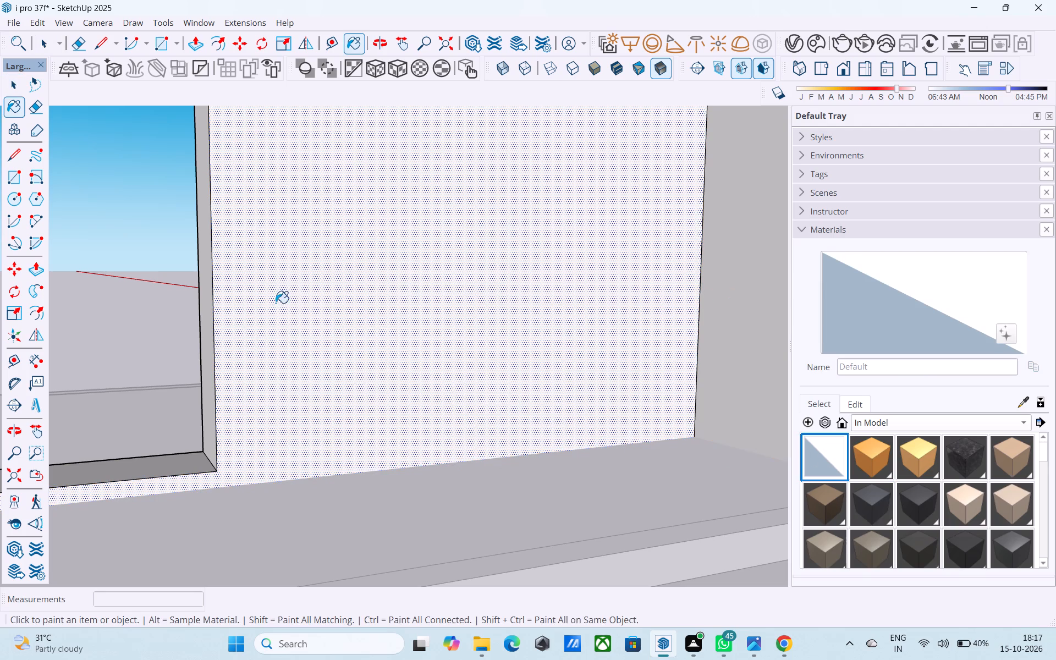
Paint the remaining orange wall inside the slatted room with the Default material.
scroll(80, 308, up, 20)
scroll(80, 308, up, 9)
key(space)
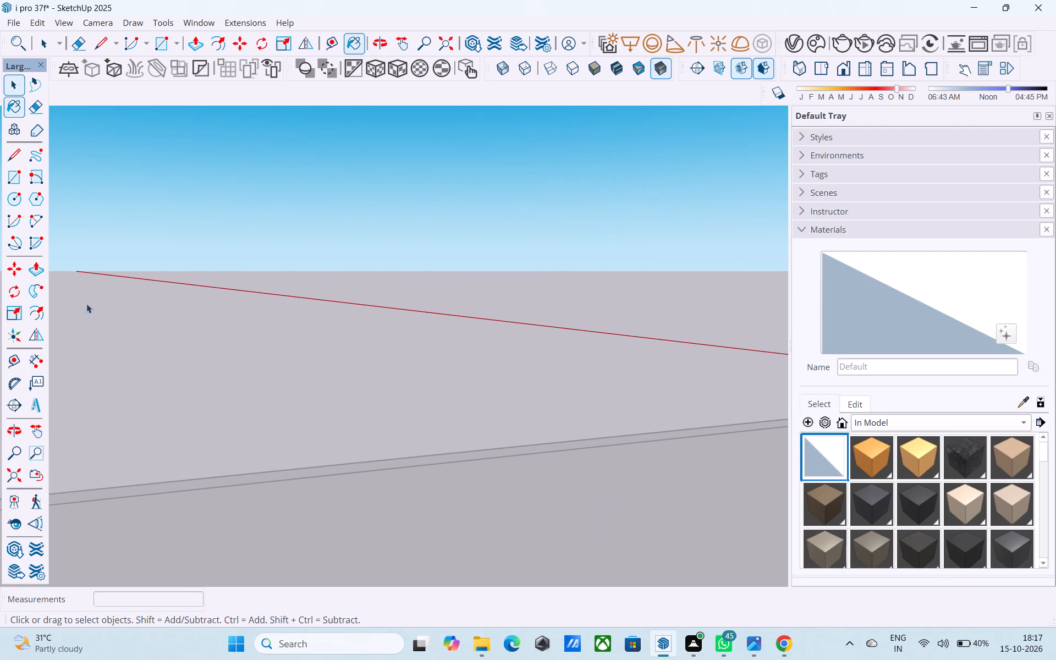
click(14, 524)
drag(193, 360, 901, 287)
drag(218, 294, 643, 295)
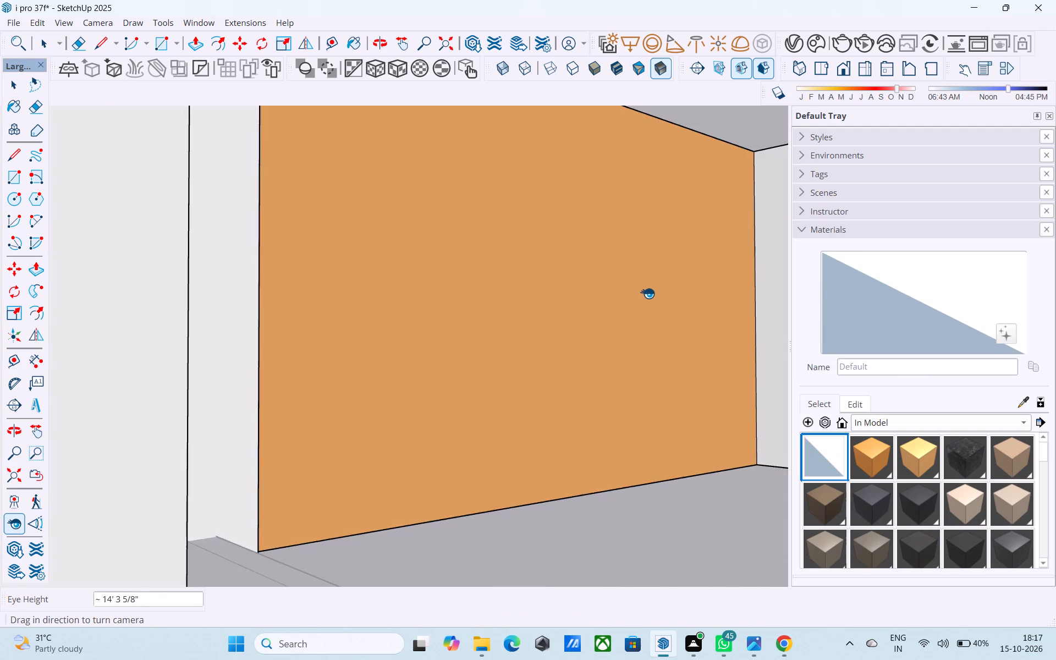
scroll(651, 291, down, 6)
scroll(639, 303, up, 4)
key(space)
click(635, 311)
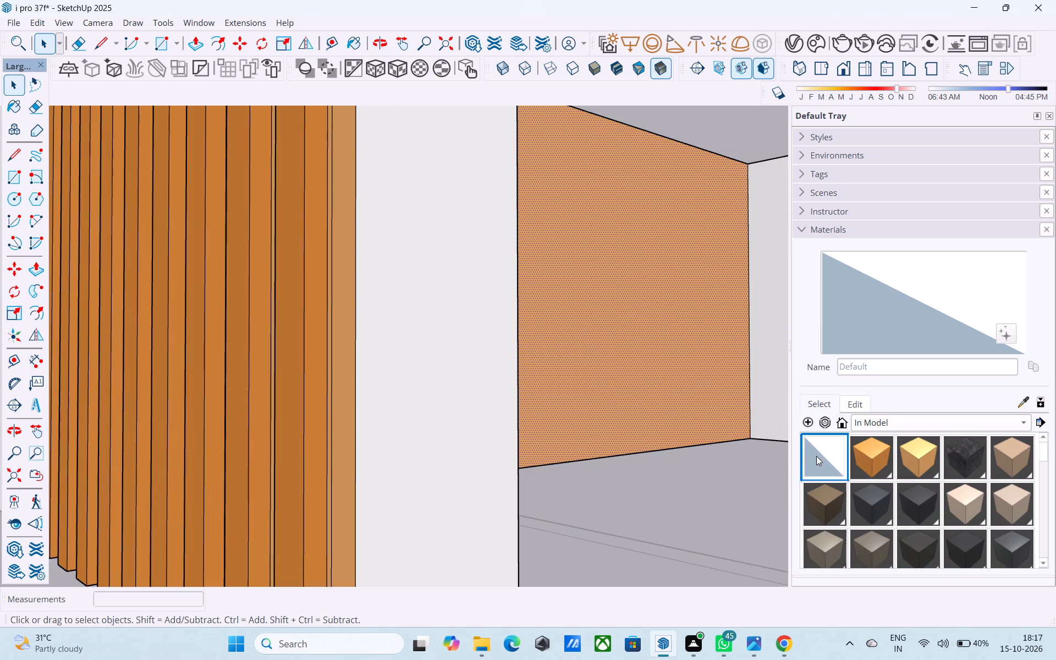
click(817, 456)
click(665, 343)
scroll(663, 340, down, 11)
key(space)
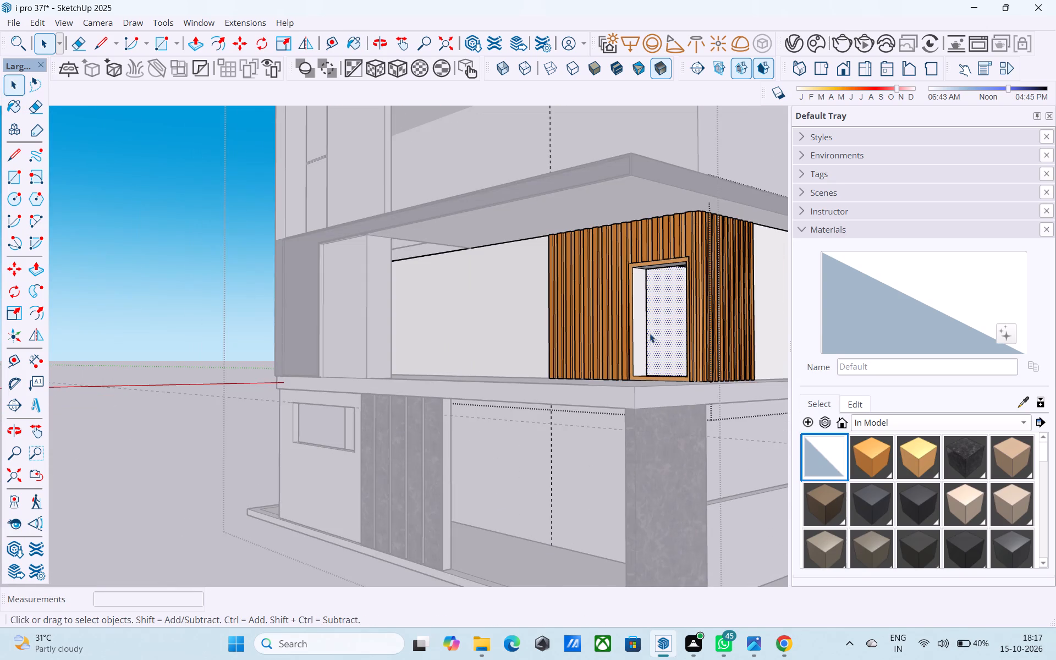
Push/pull the white inner wall face beside the slatted room's window opening by about 5 3/8".
scroll(647, 327, up, 20)
scroll(557, 278, up, 4)
middle_drag(545, 279, 223, 330)
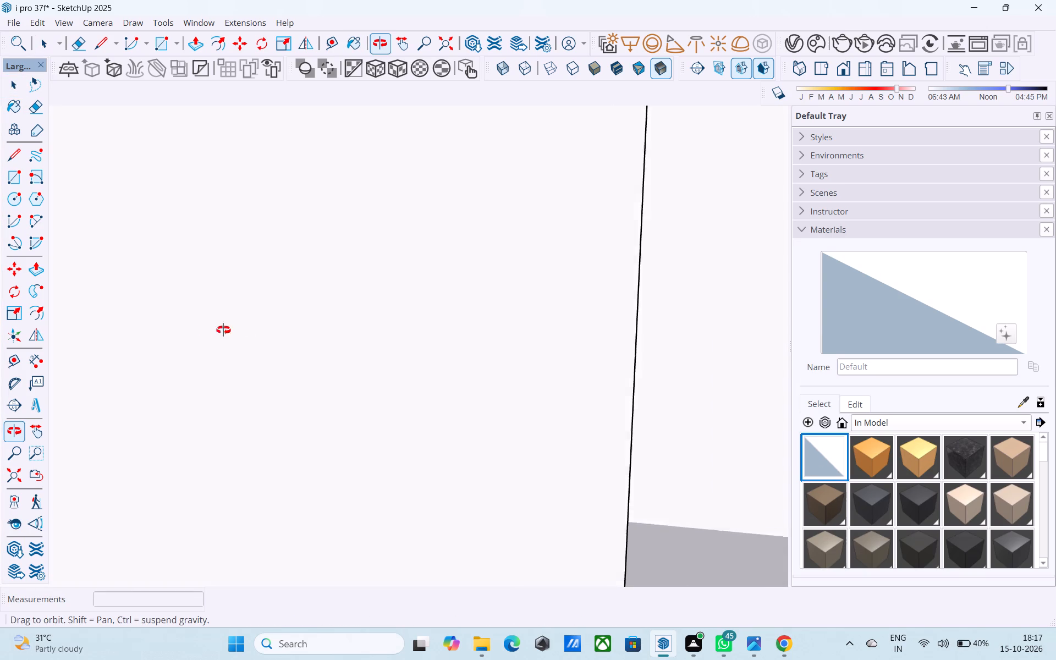
middle_drag(223, 330, 86, 324)
click(670, 323)
key(p)
click(671, 323)
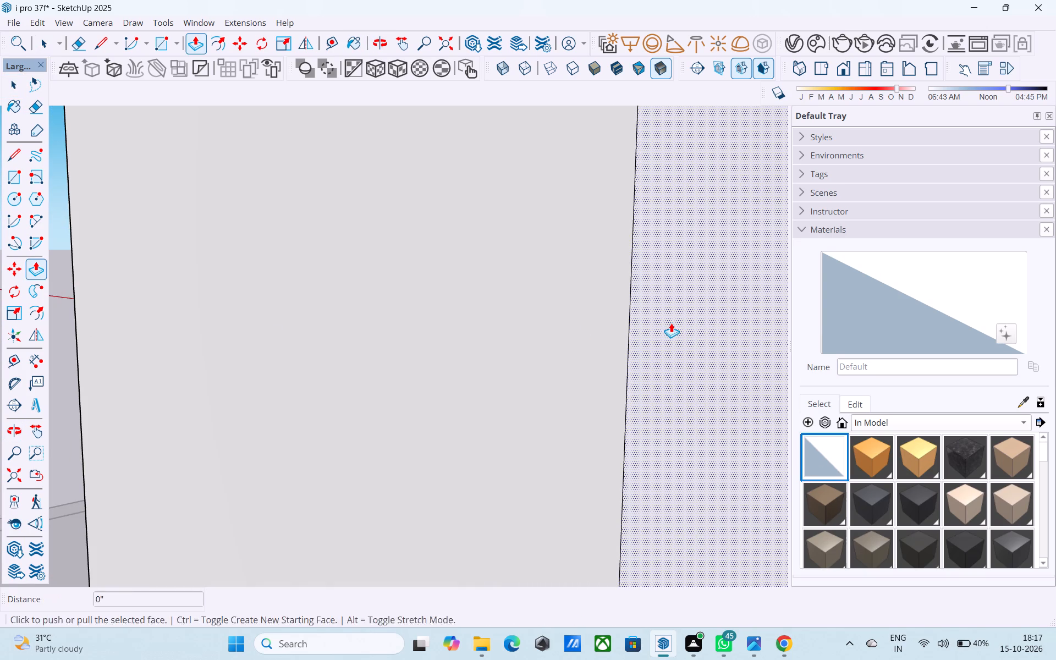
click(377, 286)
Examine the slatted room's inner walls and window opening from inside and outside.
middle_drag(295, 299, 682, 274)
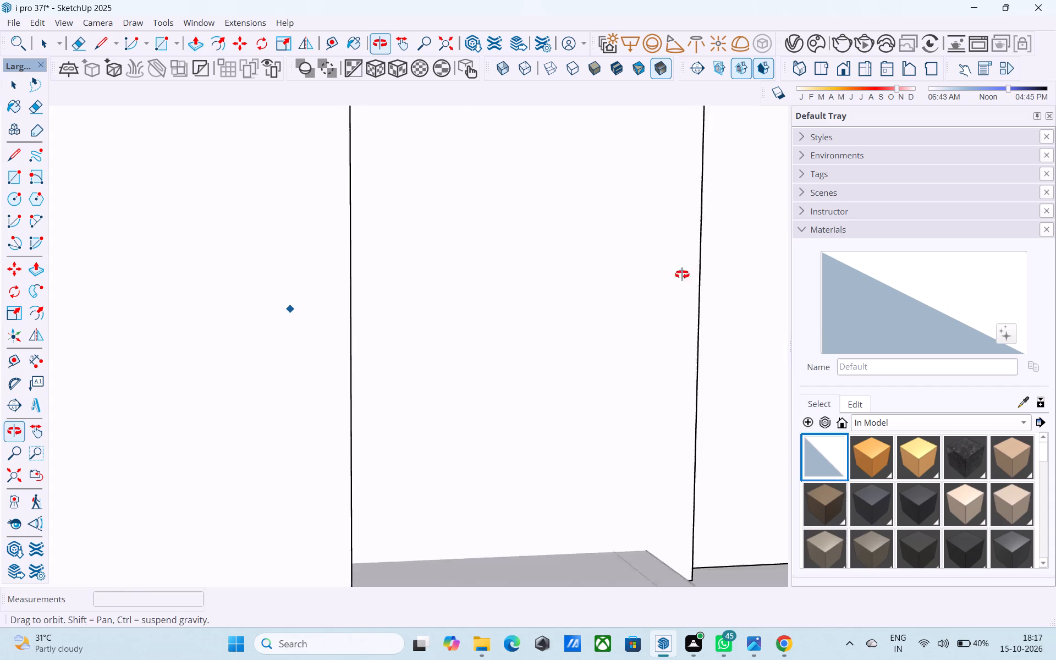
middle_drag(682, 274, 829, 240)
scroll(656, 283, down, 12)
middle_drag(665, 309, 446, 374)
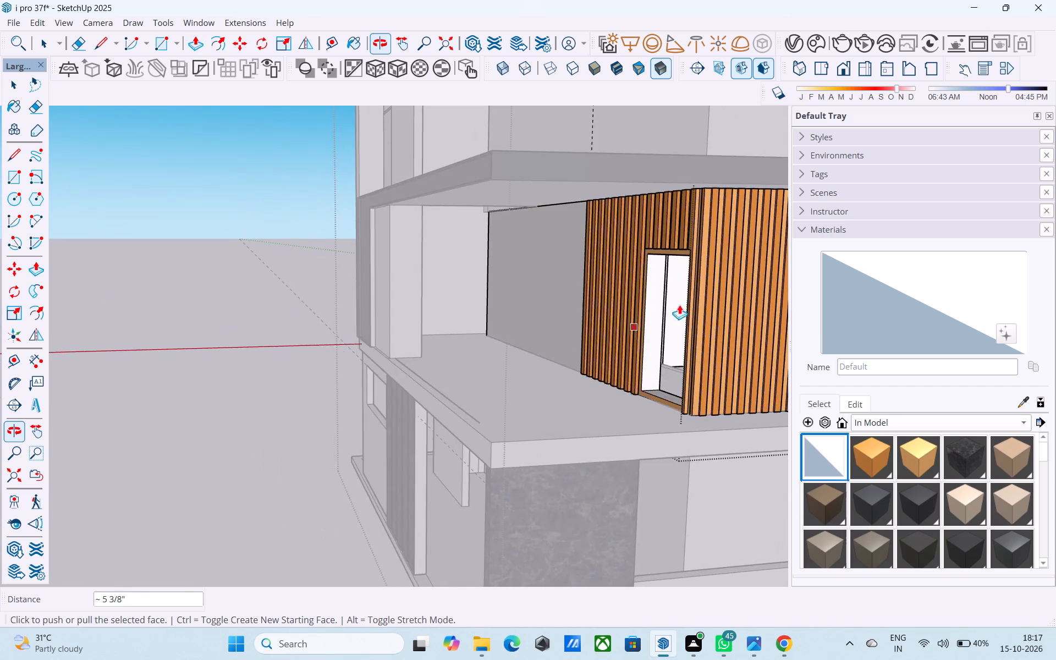
scroll(692, 295, up, 20)
scroll(692, 295, up, 3)
middle_drag(626, 296, 333, 305)
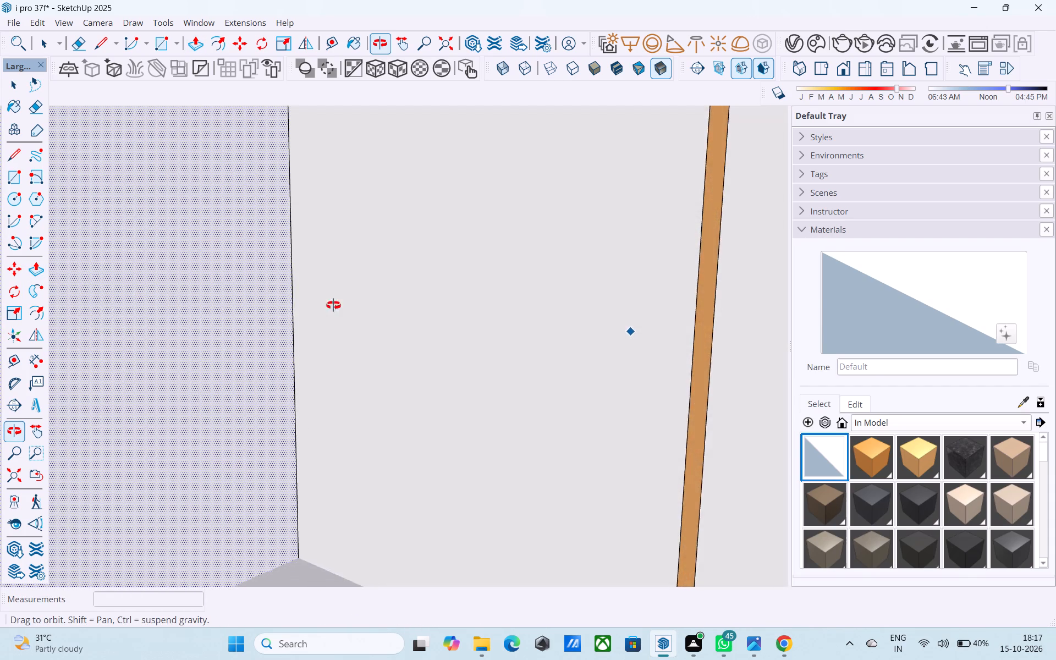
middle_drag(333, 305, 867, 238)
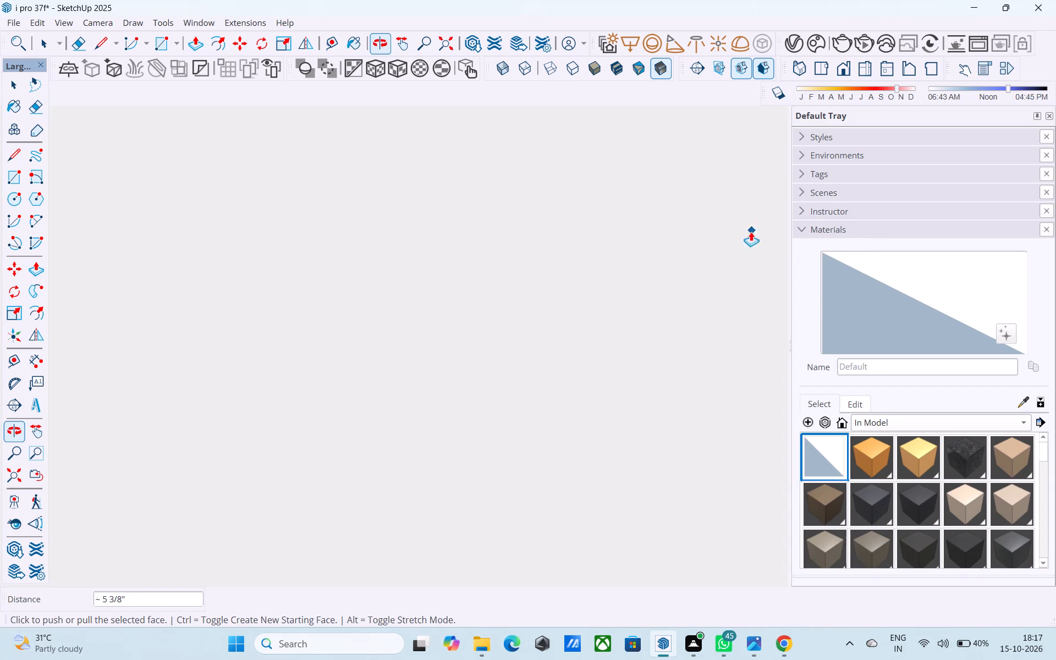
scroll(751, 244, down, 9)
scroll(650, 280, up, 1)
scroll(649, 282, down, 20)
scroll(649, 282, down, 12)
key(space)
middle_drag(694, 316, 470, 346)
scroll(466, 348, up, 9)
middle_drag(494, 360, 397, 340)
scroll(354, 343, up, 5)
scroll(354, 338, down, 6)
middle_drag(347, 345, 734, 296)
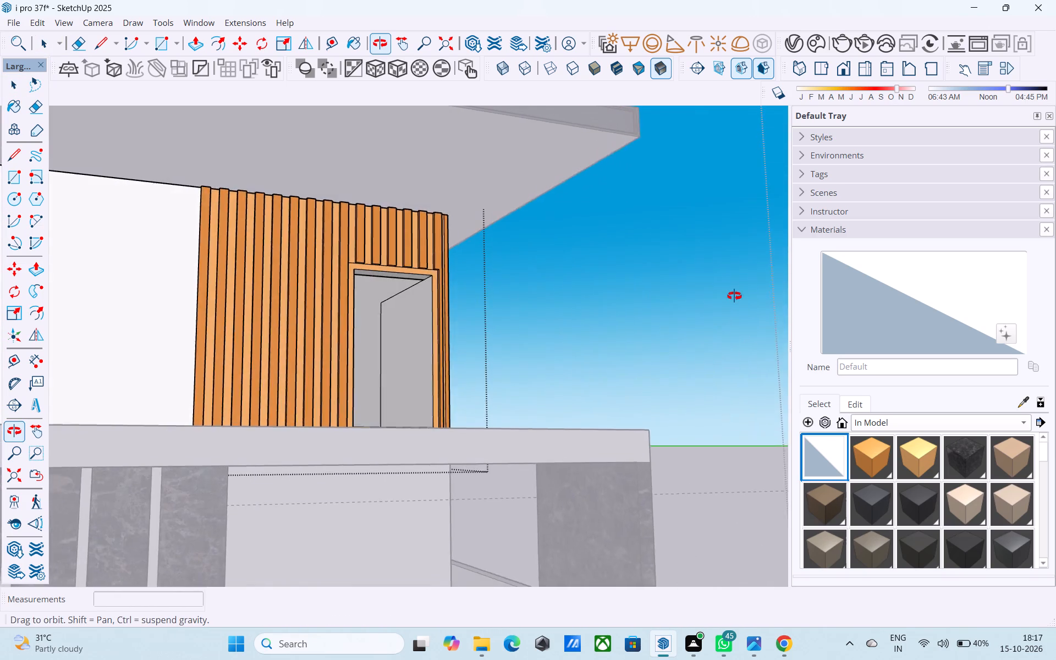
Erase the stray vertical edge and the upper diagonal edge on the side wall inside the window opening.
middle_drag(734, 296, 636, 280)
scroll(418, 312, up, 3)
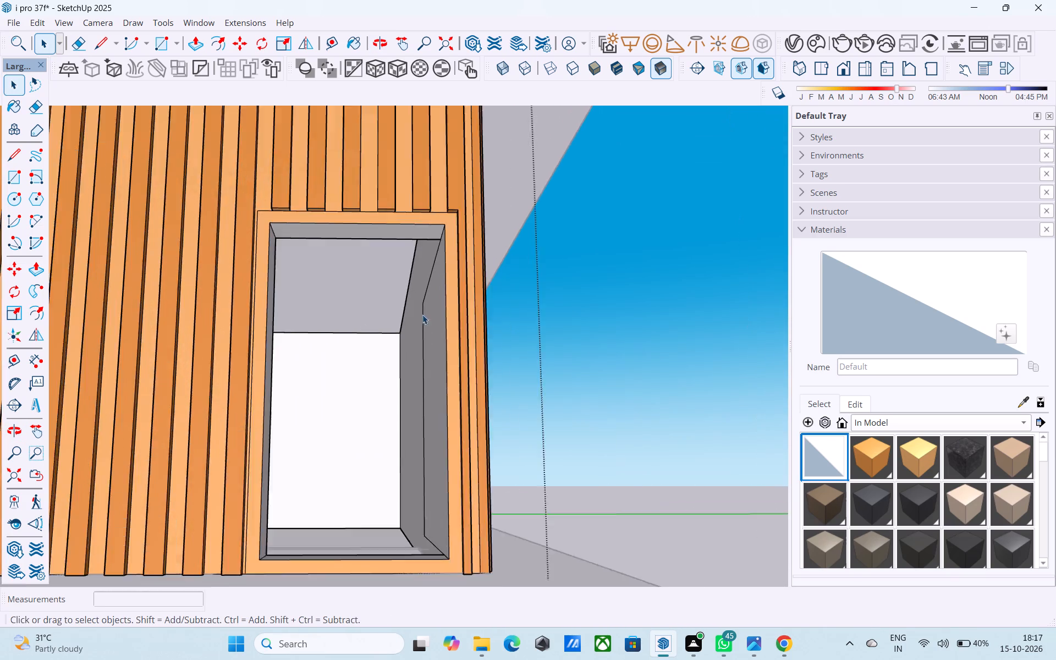
scroll(422, 315, up, 6)
middle_drag(424, 315, 432, 320)
key(e)
drag(430, 317, 409, 305)
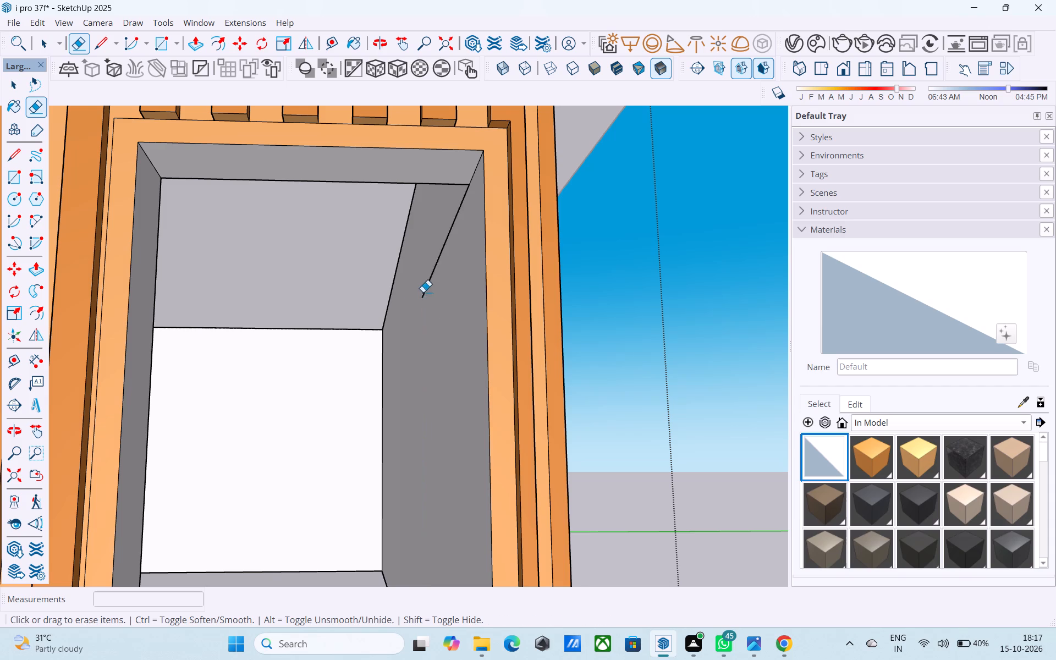
drag(425, 286, 428, 296)
scroll(433, 312, down, 6)
key(space)
Examine the floor-level edges inside the window opening and the slatted room from several angles.
middle_drag(454, 413, 494, 509)
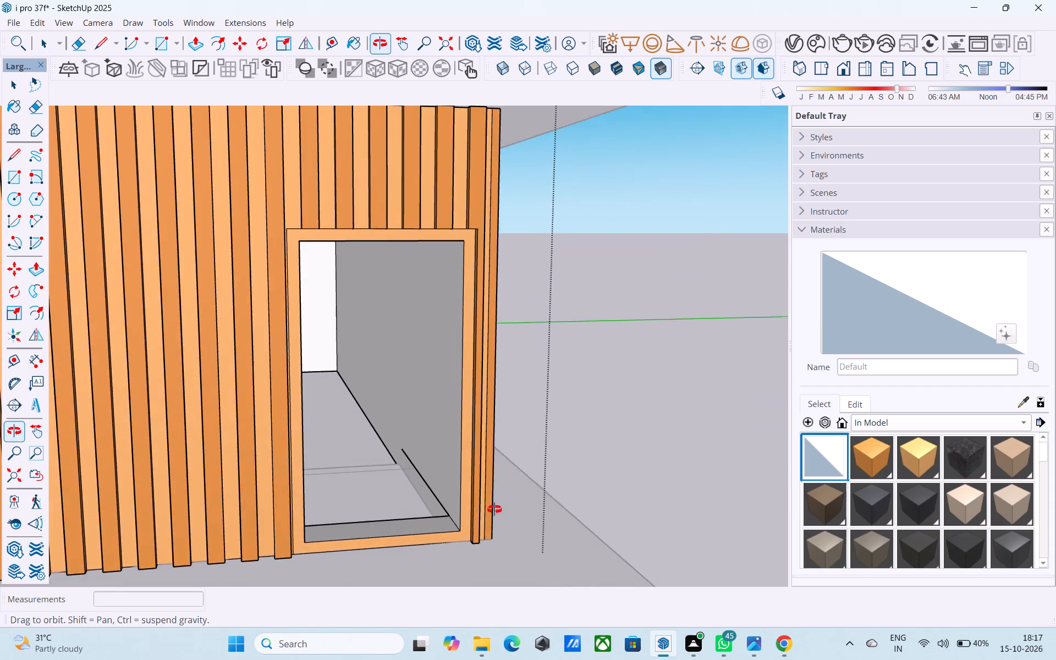
middle_drag(494, 509, 503, 536)
scroll(432, 476, up, 9)
scroll(411, 444, down, 3)
middle_drag(409, 444, 371, 503)
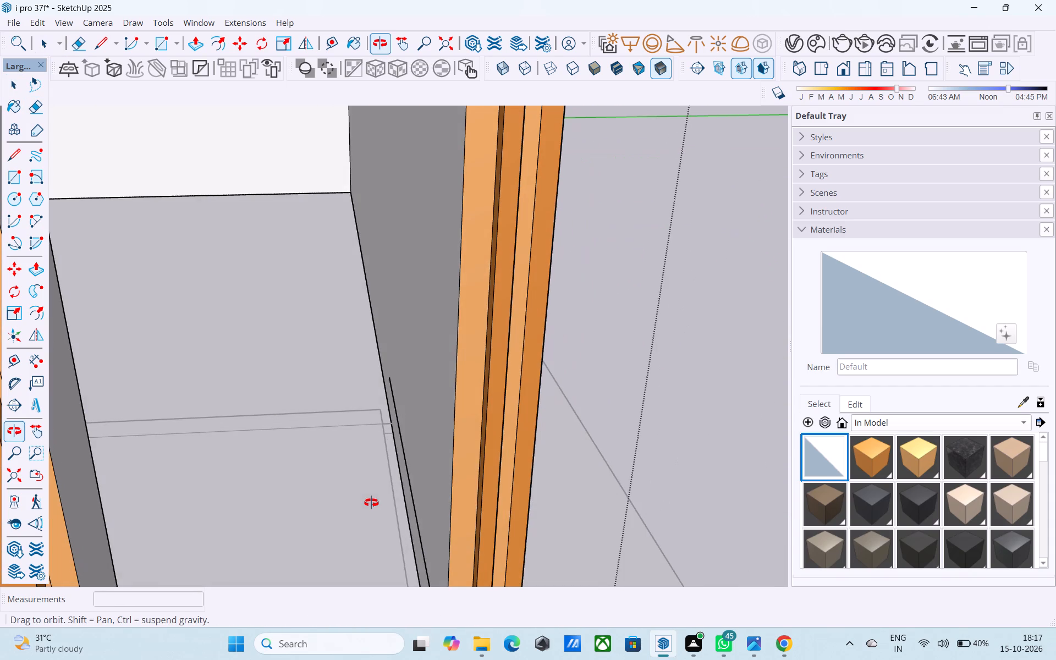
middle_drag(371, 503, 400, 381)
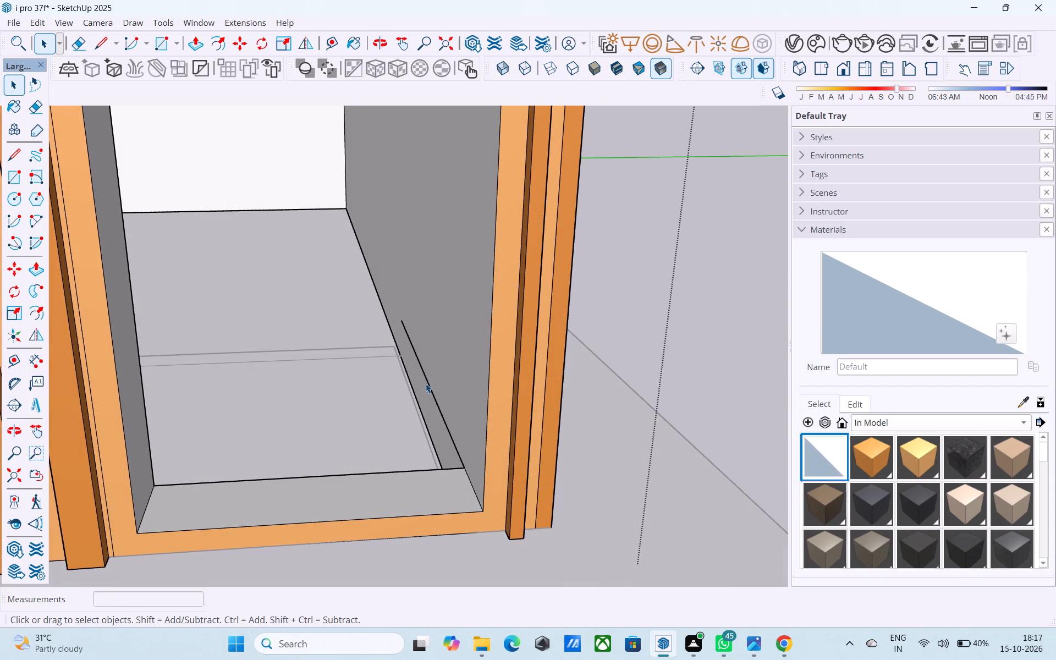
click(370, 384)
scroll(372, 279, down, 2)
shift+middle_drag(410, 346, 522, 272)
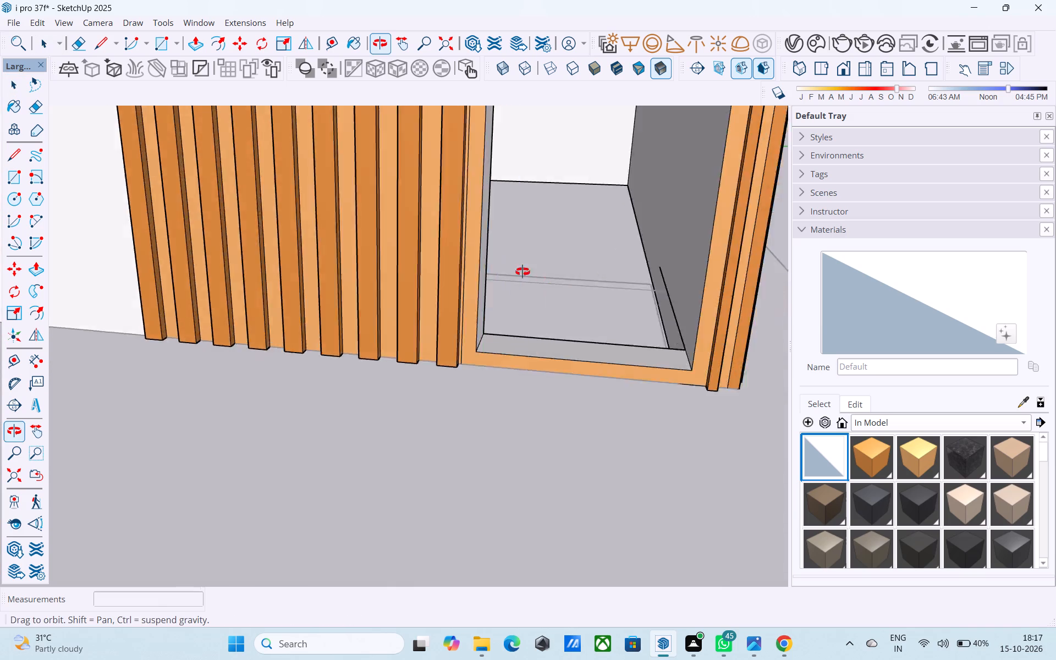
shift+middle_drag(522, 272, 344, 263)
scroll(350, 256, down, 3)
scroll(351, 260, up, 2)
scroll(351, 260, down, 6)
middle_drag(367, 273, 397, 253)
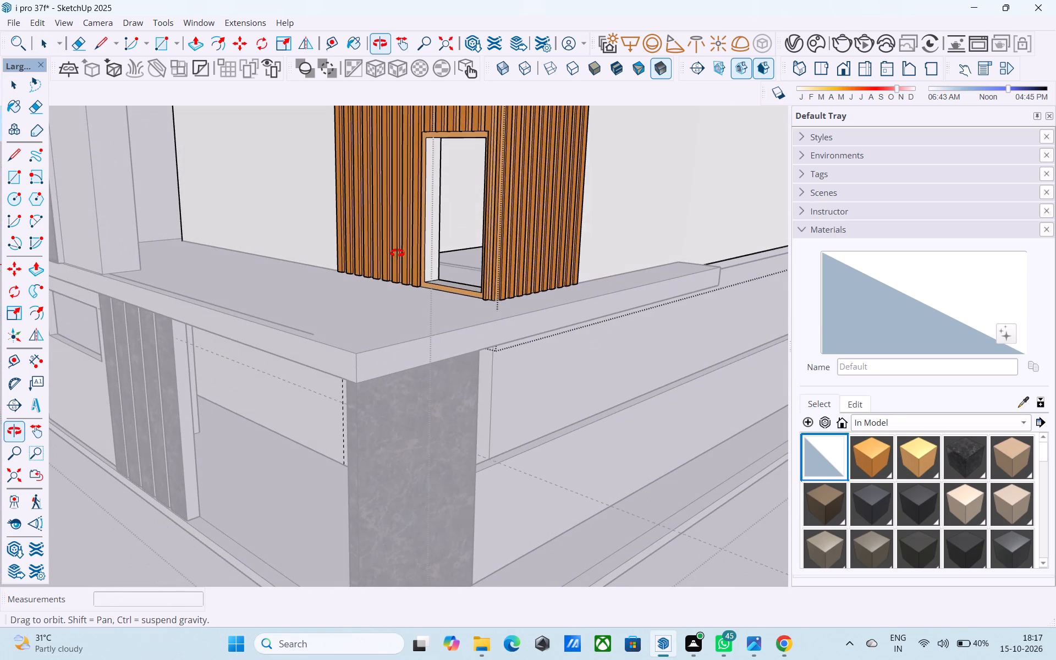
middle_drag(397, 253, 499, 270)
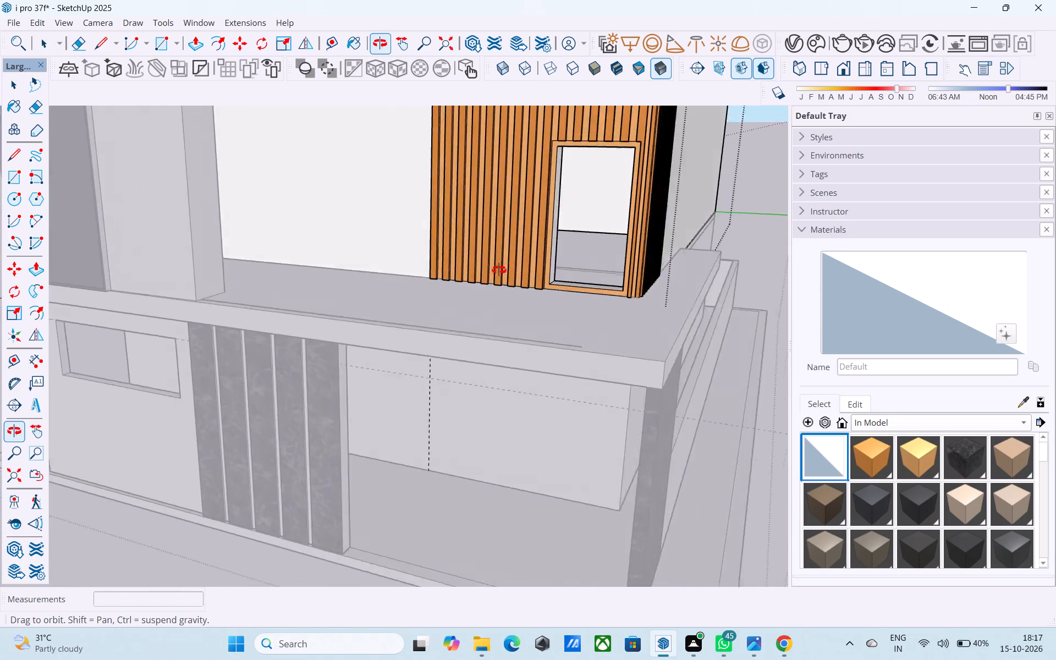
middle_drag(499, 270, 426, 298)
scroll(480, 266, up, 9)
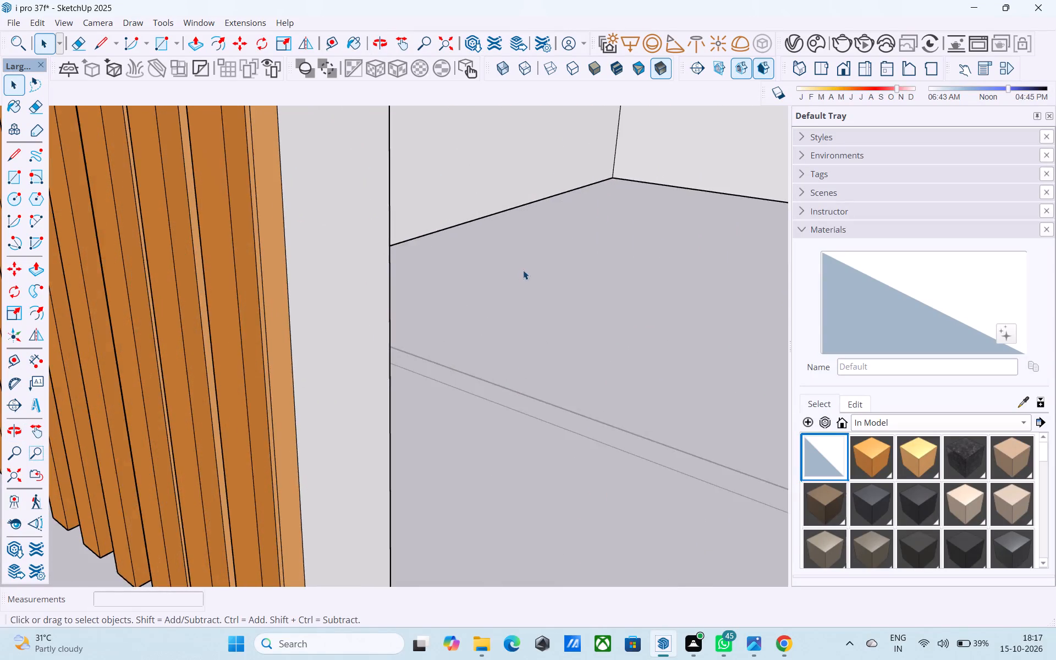
Close the slatted room's group and return to the full house model.
scroll(523, 270, down, 14)
double_click(529, 377)
Examine the slatted room's window opening, interior and cladding at close range.
scroll(528, 332, up, 4)
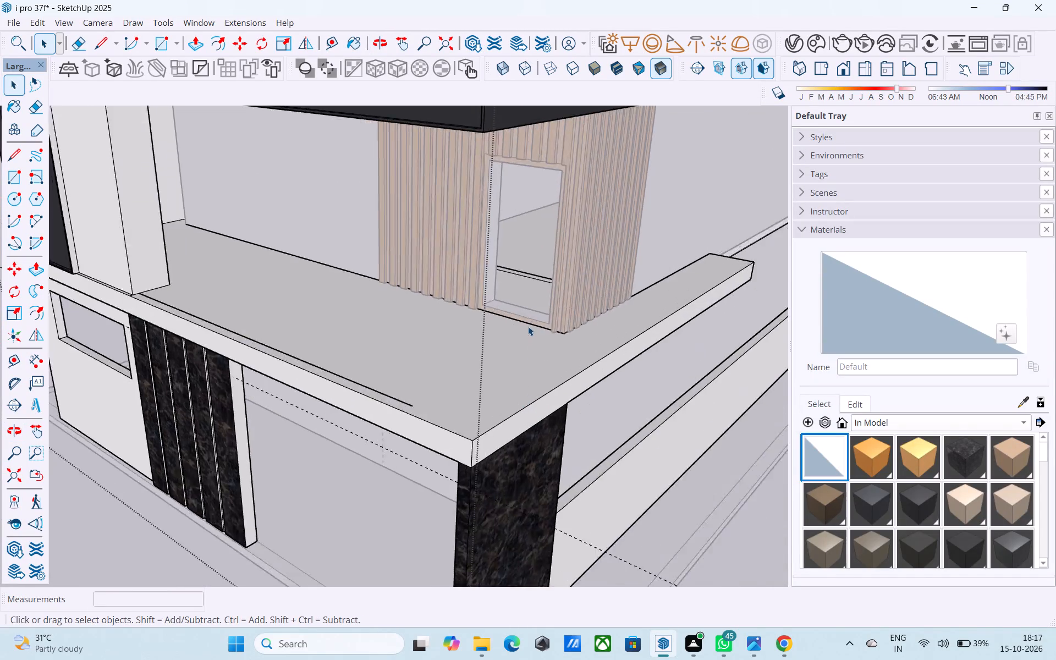
scroll(528, 326, up, 4)
scroll(524, 313, down, 1)
scroll(524, 313, up, 20)
scroll(524, 313, up, 1)
middle_drag(530, 269, 327, 404)
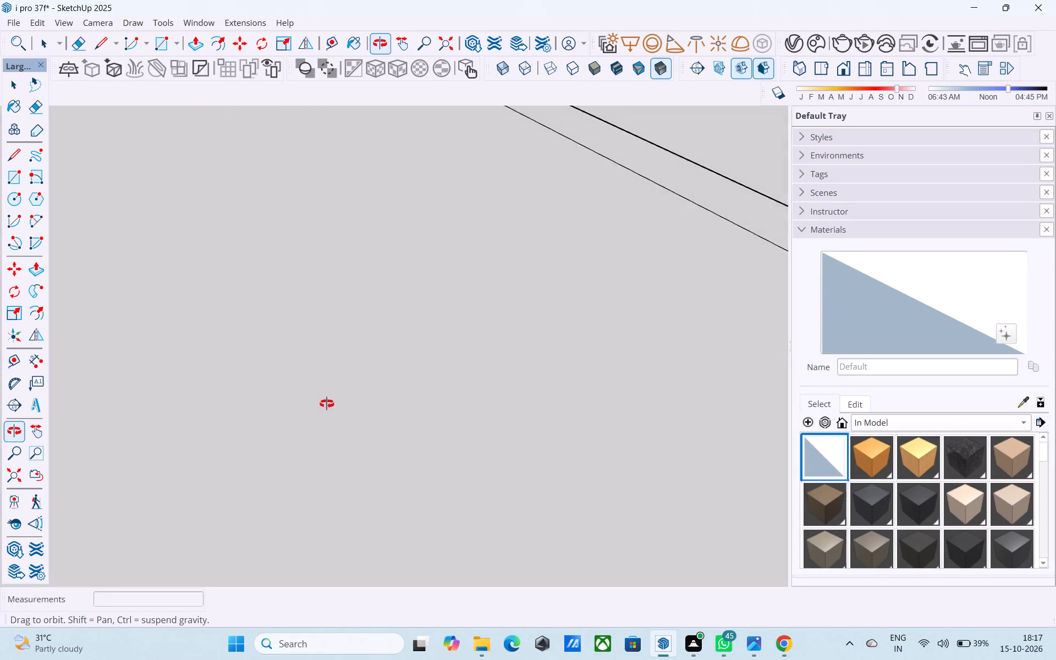
middle_drag(327, 404, 202, 370)
scroll(466, 288, down, 4)
middle_drag(524, 291, 991, 226)
scroll(752, 220, down, 5)
scroll(752, 220, up, 1)
scroll(751, 220, down, 8)
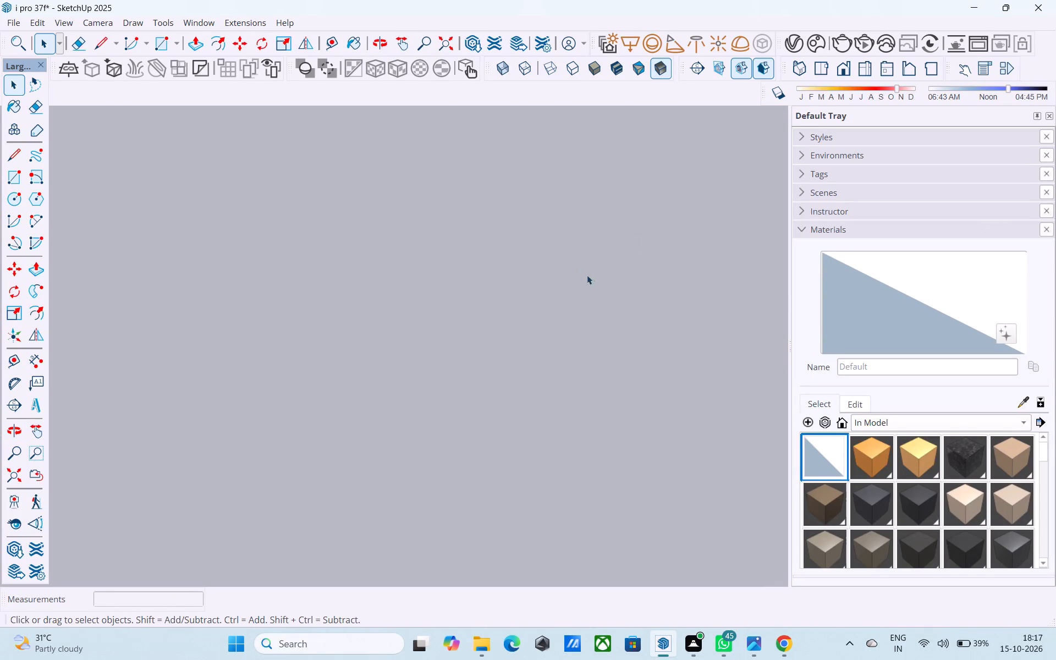
scroll(587, 275, down, 19)
middle_drag(578, 265, 573, 277)
scroll(587, 301, up, 4)
scroll(587, 301, down, 17)
key(space)
scroll(588, 310, up, 1)
scroll(586, 310, down, 8)
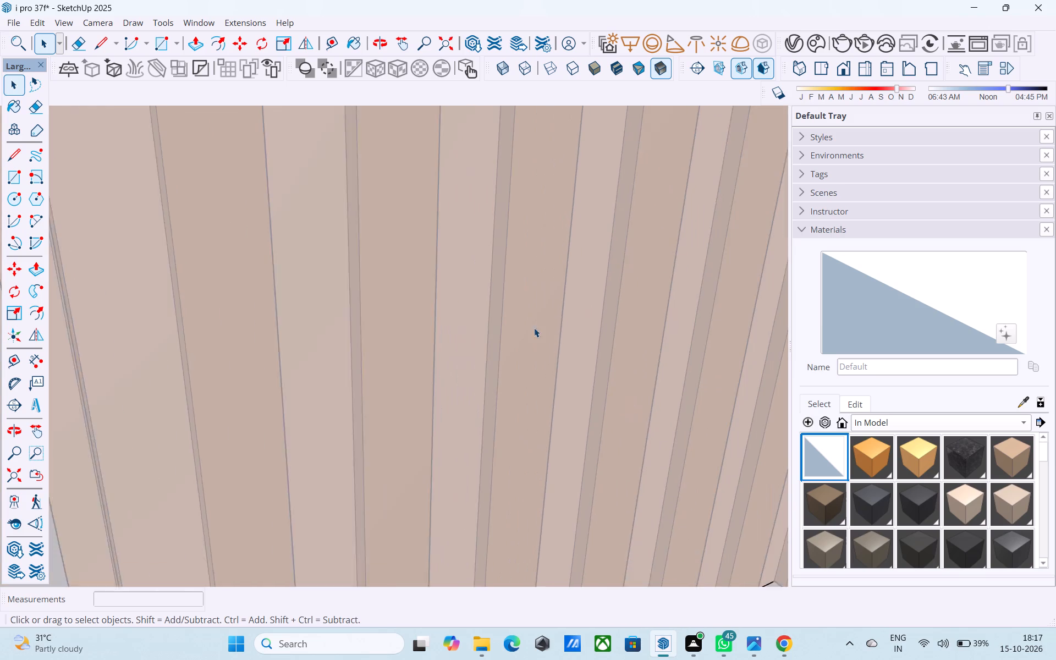
Examine the raised floor slab inside the slatted room and its exposed edge face through the window opening.
scroll(534, 328, down, 20)
scroll(534, 328, down, 6)
click(621, 380)
middle_drag(388, 406, 501, 381)
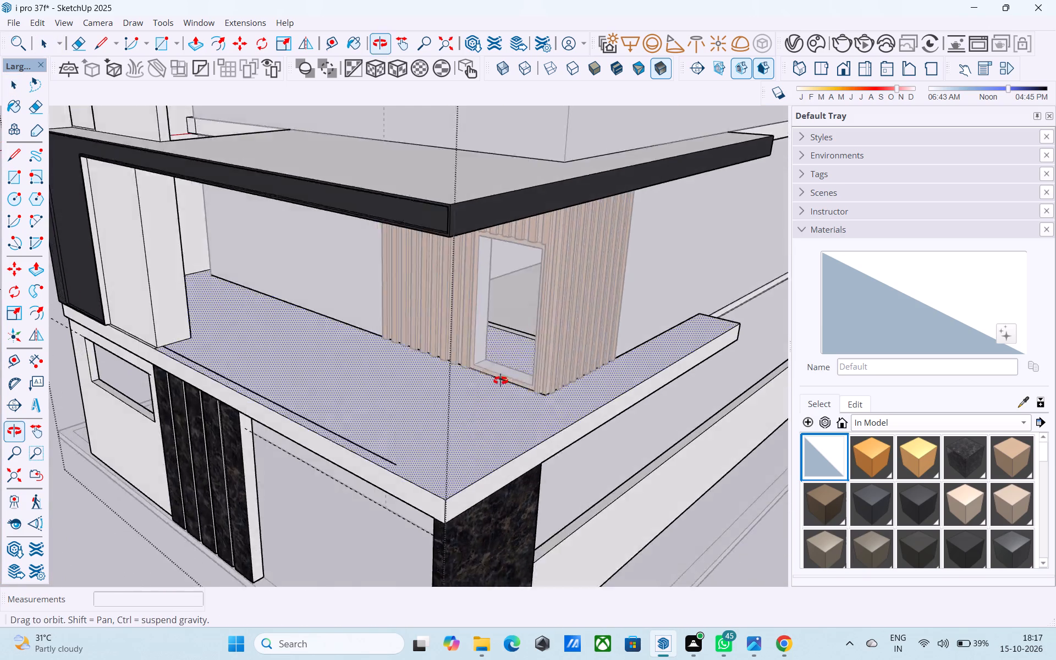
middle_drag(501, 381, 518, 366)
double_click(509, 369)
scroll(555, 331, up, 5)
scroll(589, 267, up, 6)
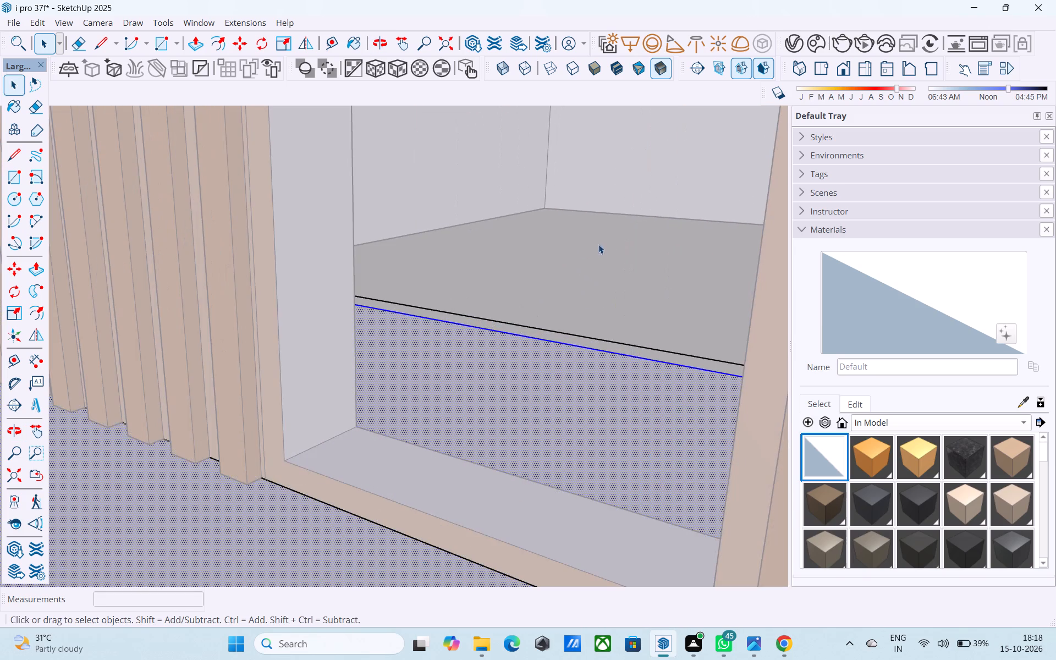
scroll(547, 224, up, 10)
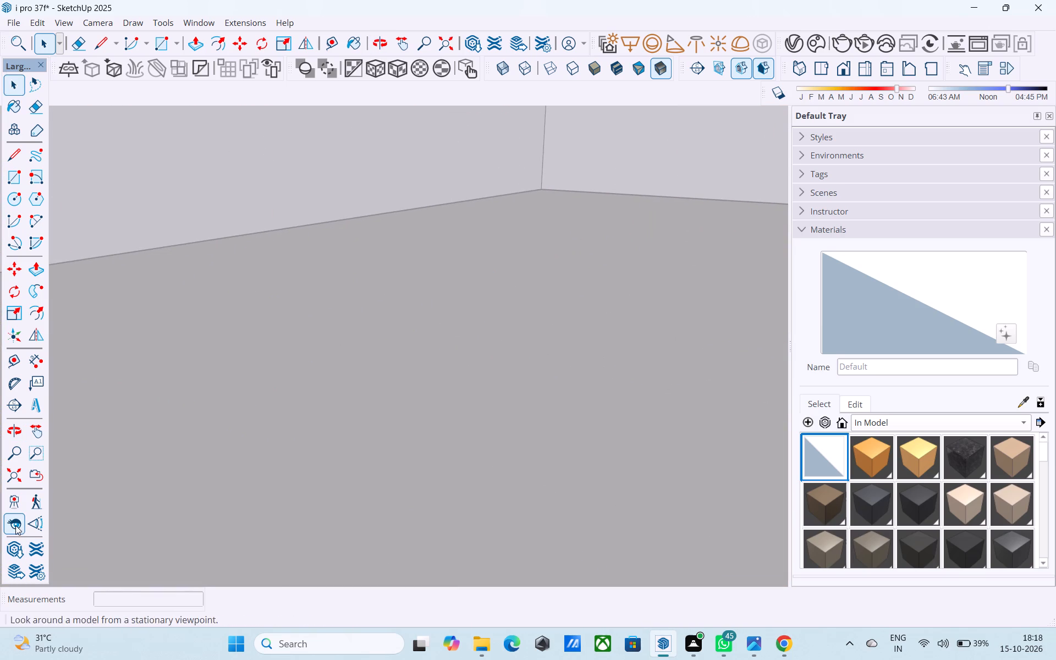
click(15, 525)
drag(532, 295, 89, 322)
drag(718, 217, 127, 280)
drag(504, 148, 327, 101)
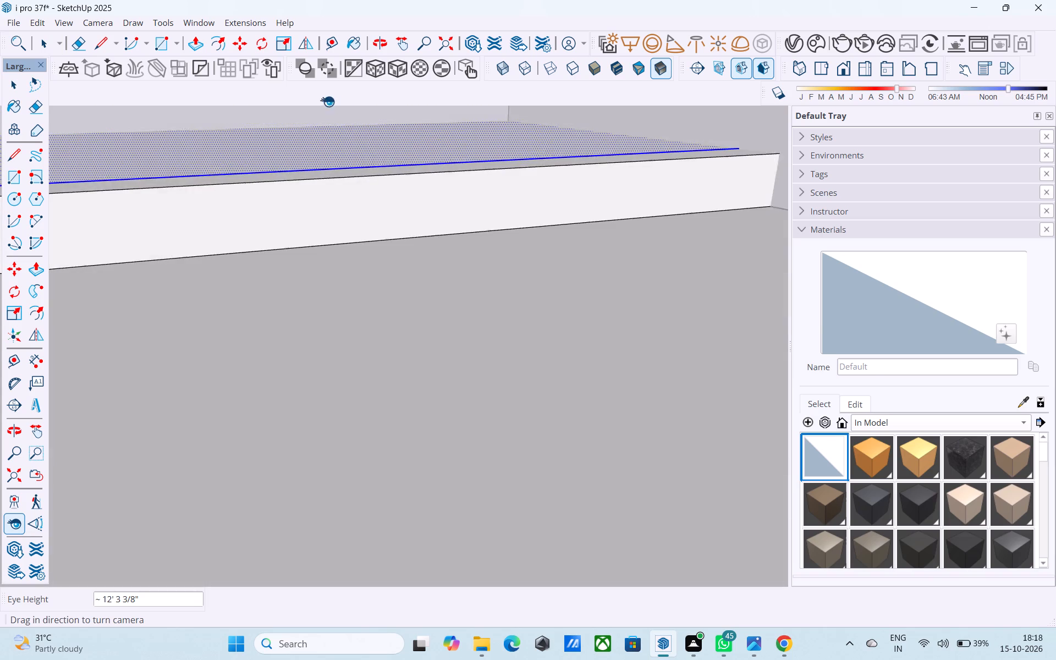
drag(327, 101, 326, 101)
shift+middle_drag(314, 129, 511, 172)
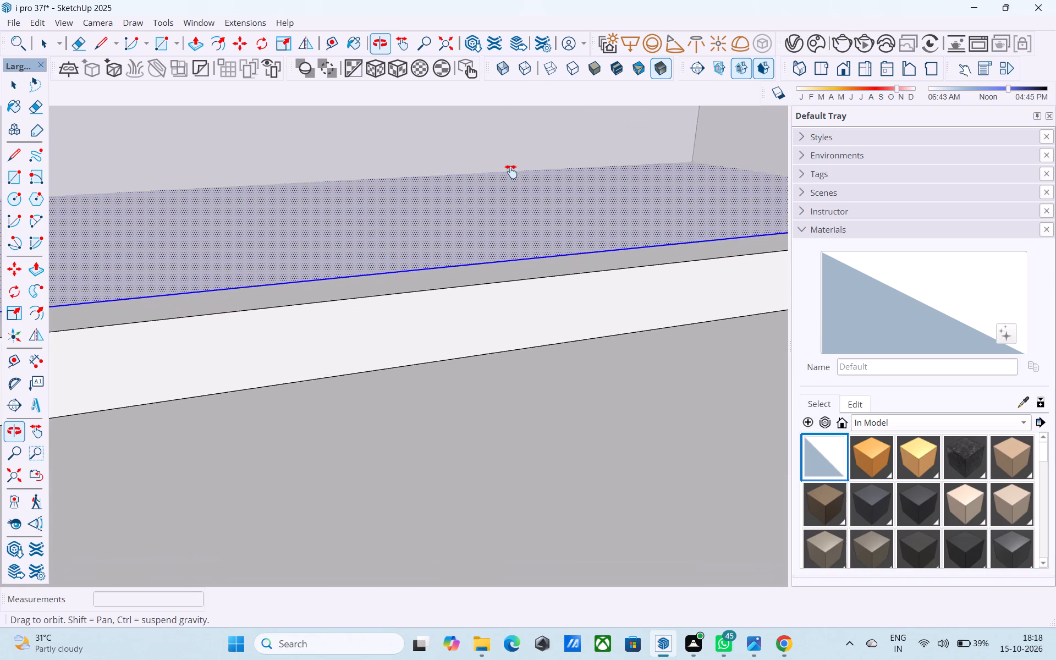
shift+middle_drag(511, 172, 437, 152)
drag(644, 206, 147, 208)
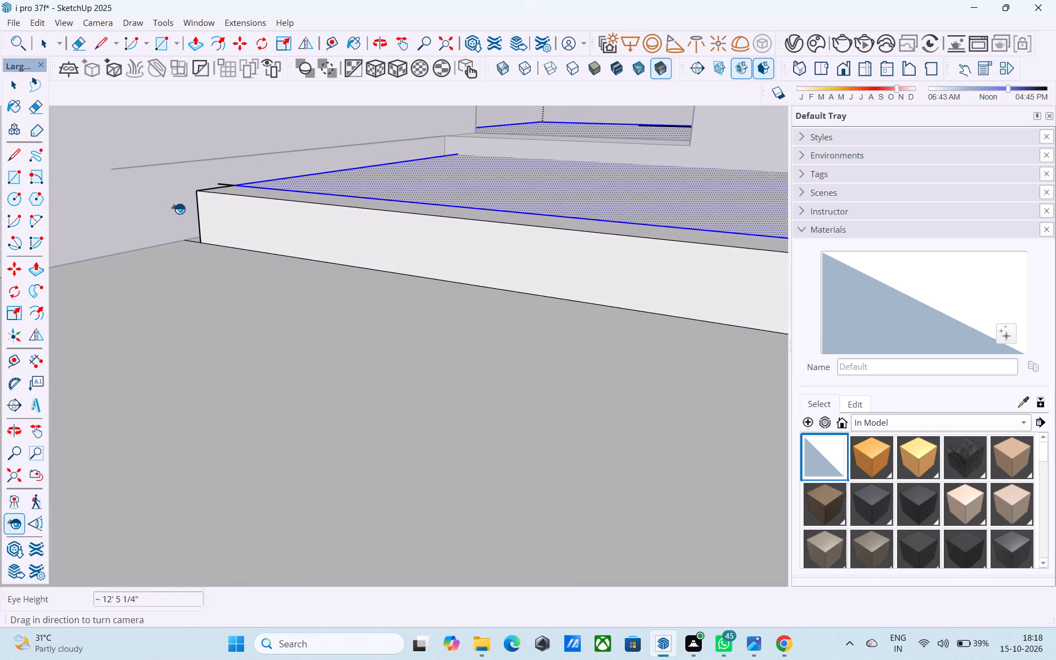
middle_drag(239, 211, 228, 199)
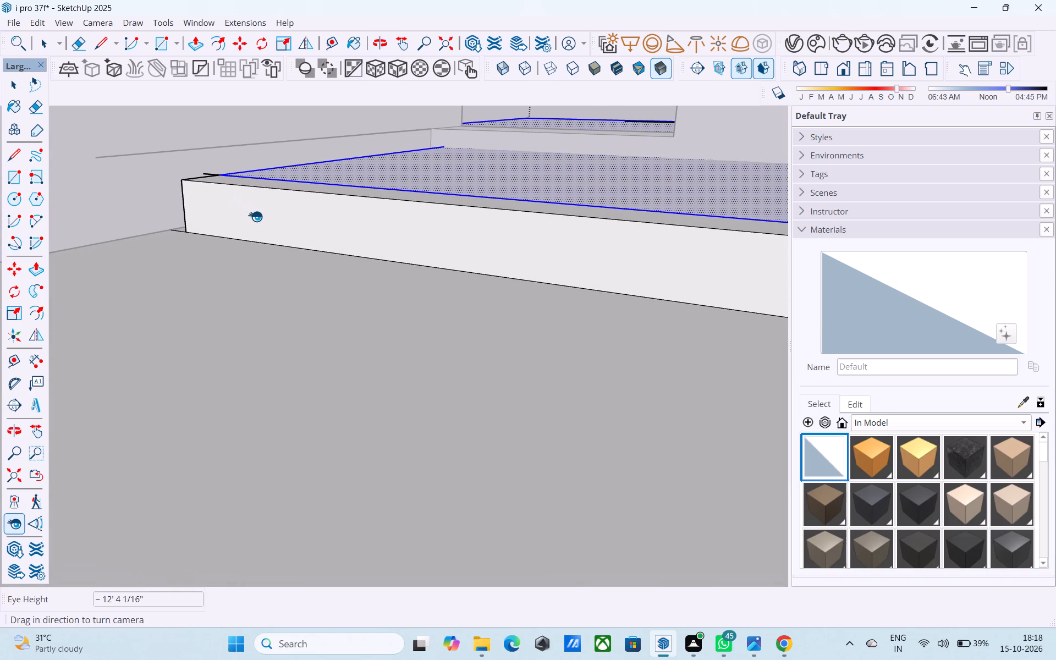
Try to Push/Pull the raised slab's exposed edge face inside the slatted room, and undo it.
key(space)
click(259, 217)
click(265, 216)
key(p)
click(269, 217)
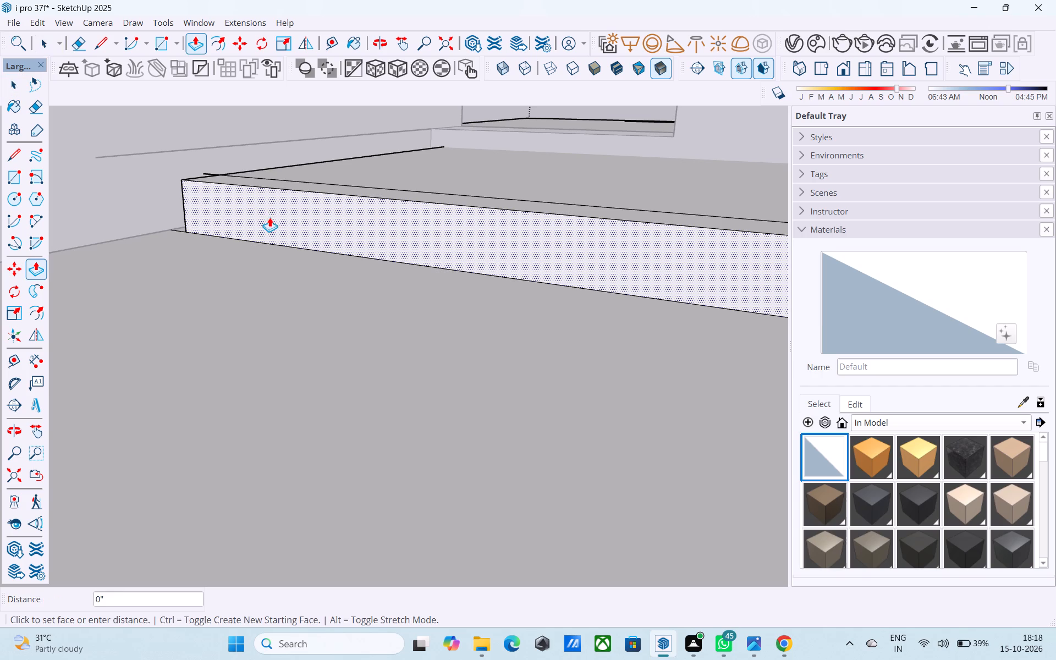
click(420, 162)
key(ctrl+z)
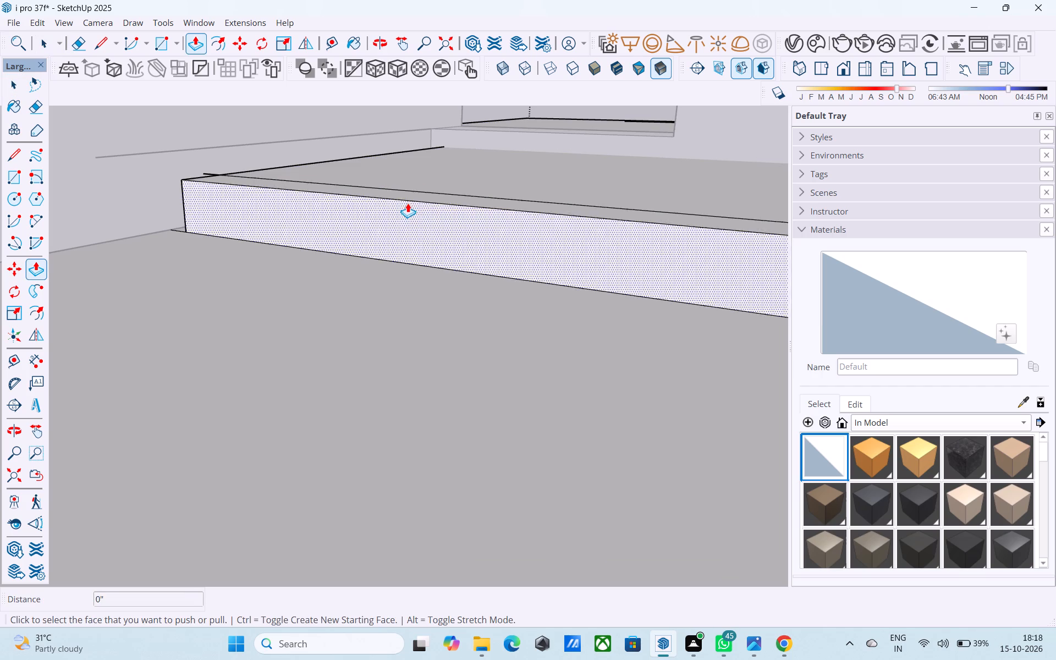
Erase the stray lines on top of the raised slab running alongside its exposed edge.
middle_drag(409, 200, 405, 267)
key(e)
drag(416, 191, 464, 166)
drag(211, 128, 205, 130)
key(space)
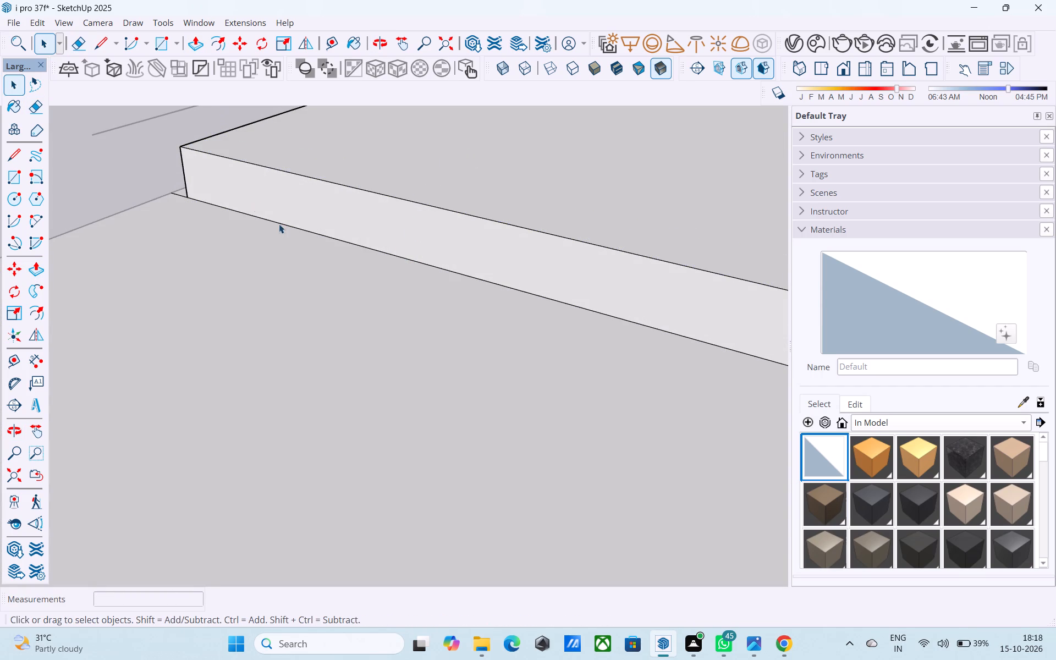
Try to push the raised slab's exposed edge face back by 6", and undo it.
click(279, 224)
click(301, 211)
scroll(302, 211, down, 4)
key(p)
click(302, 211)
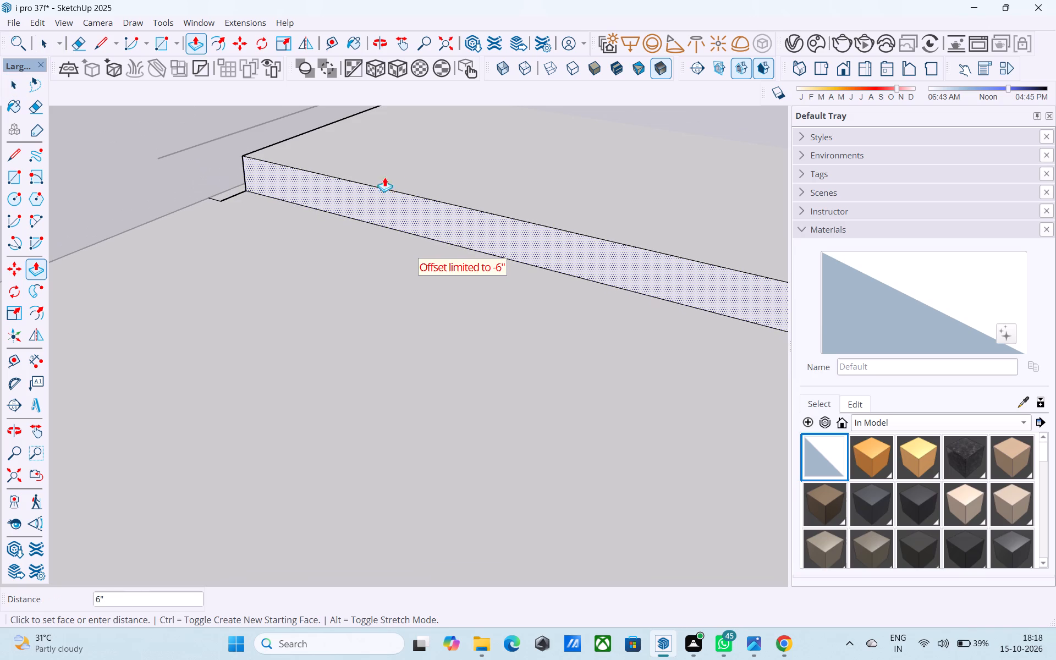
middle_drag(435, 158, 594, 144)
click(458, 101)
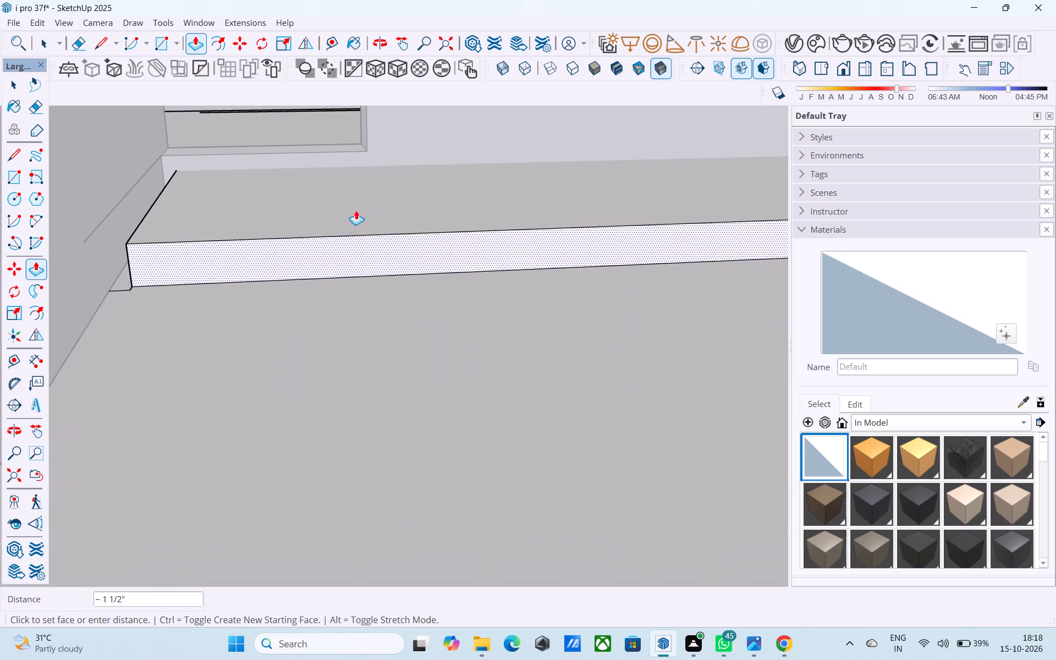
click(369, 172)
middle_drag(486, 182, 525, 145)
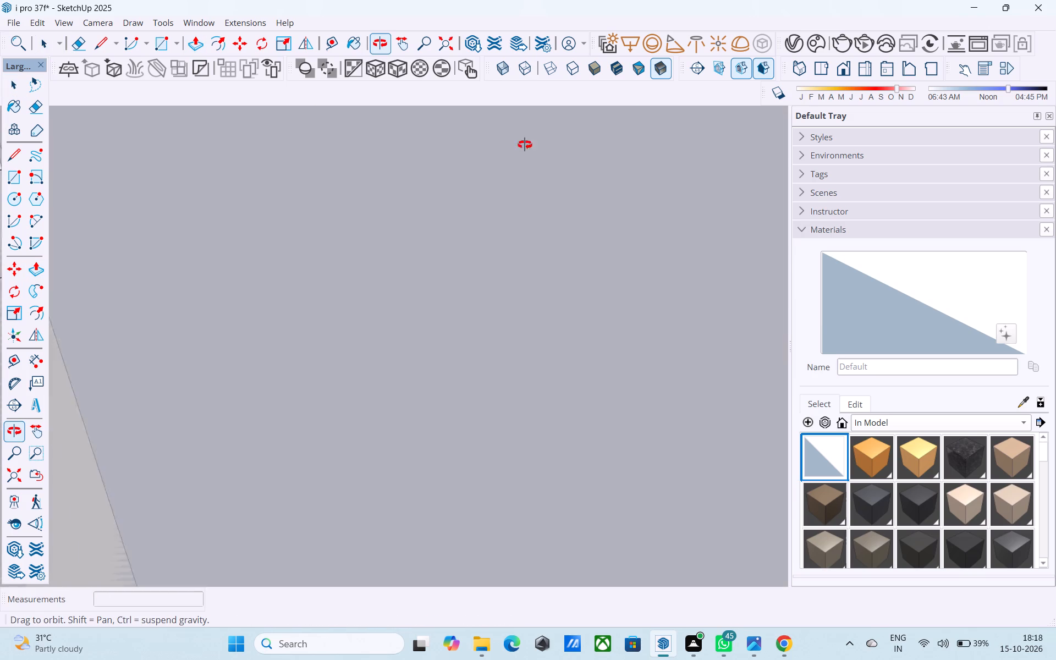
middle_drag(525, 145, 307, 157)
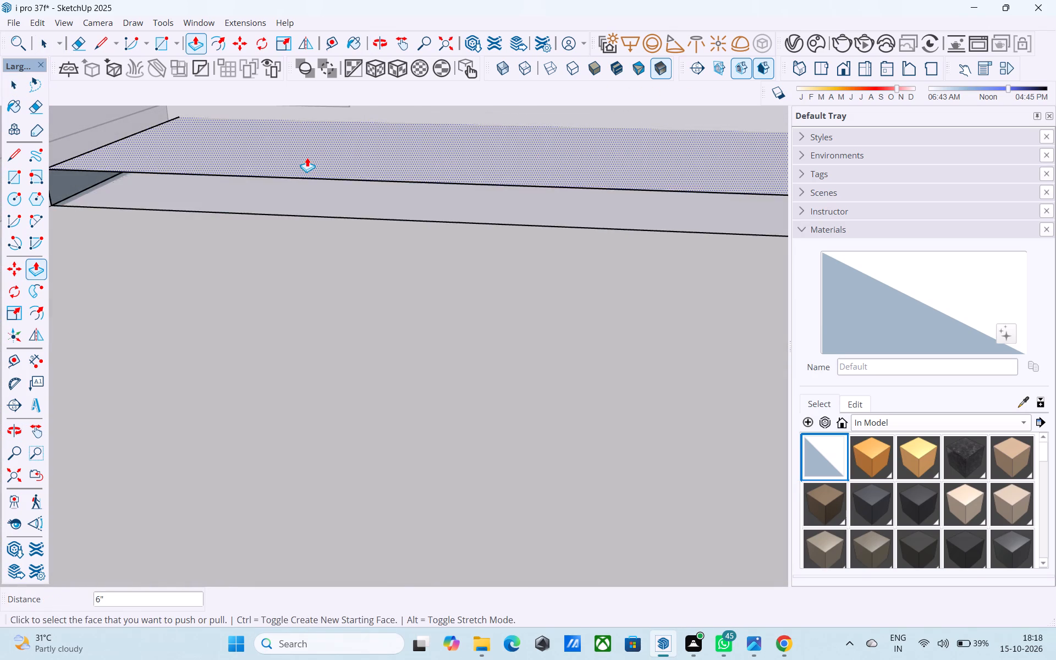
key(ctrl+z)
Draw a 6" vertical line closing the open end of the slab's edge face against the room's inner wall.
middle_drag(307, 157, 719, 136)
scroll(419, 291, down, 18)
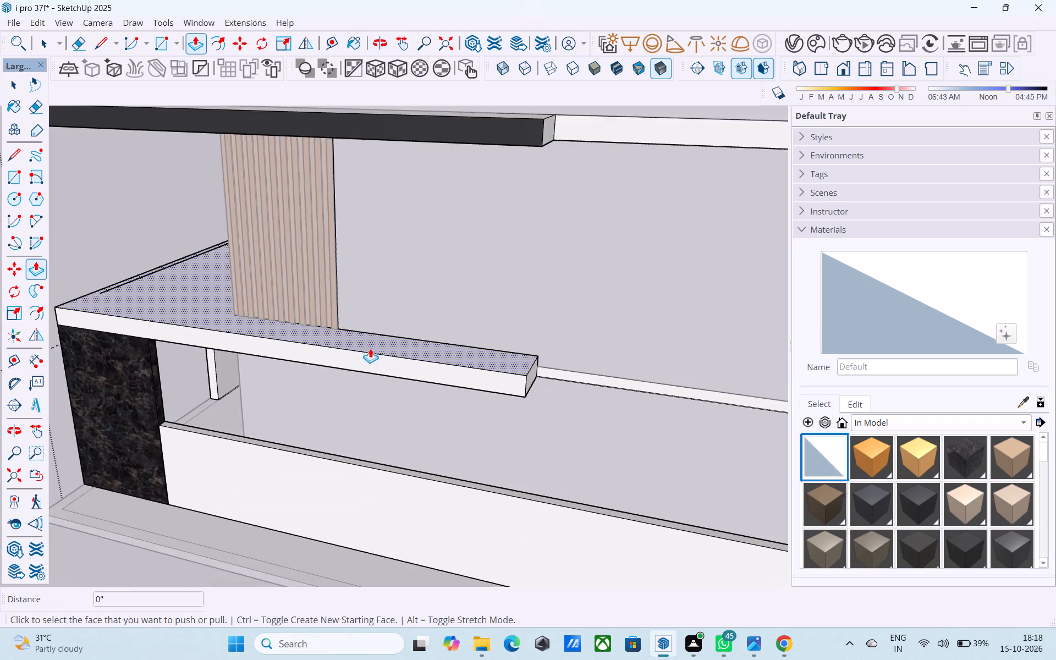
scroll(370, 348, down, 6)
middle_drag(356, 344, 767, 338)
scroll(592, 263, up, 16)
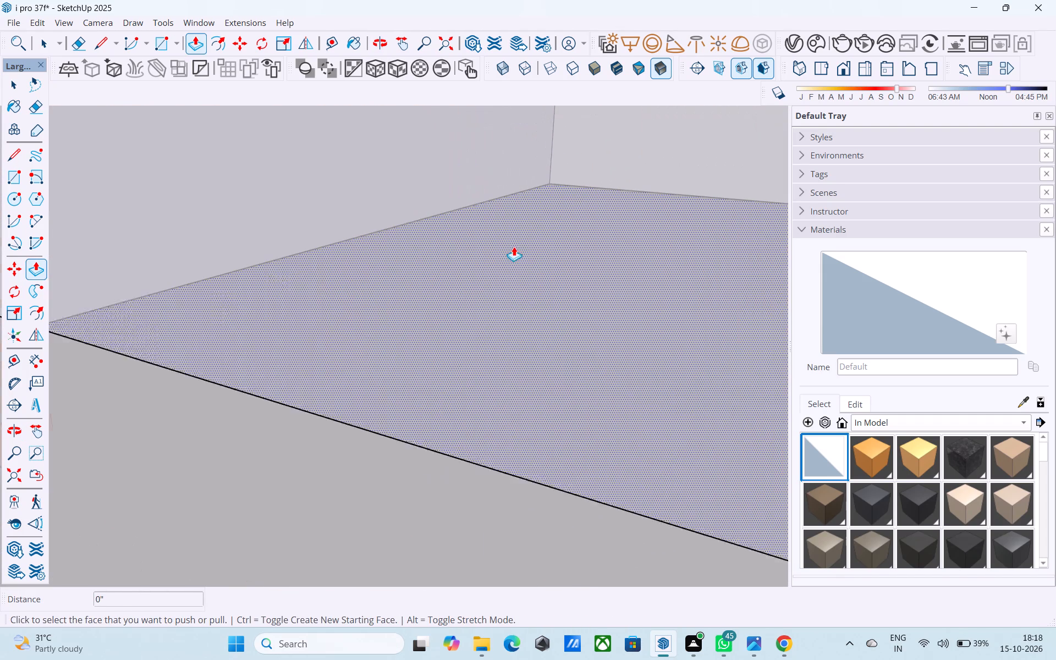
scroll(514, 246, up, 5)
scroll(395, 254, up, 1)
middle_drag(397, 254, 91, 238)
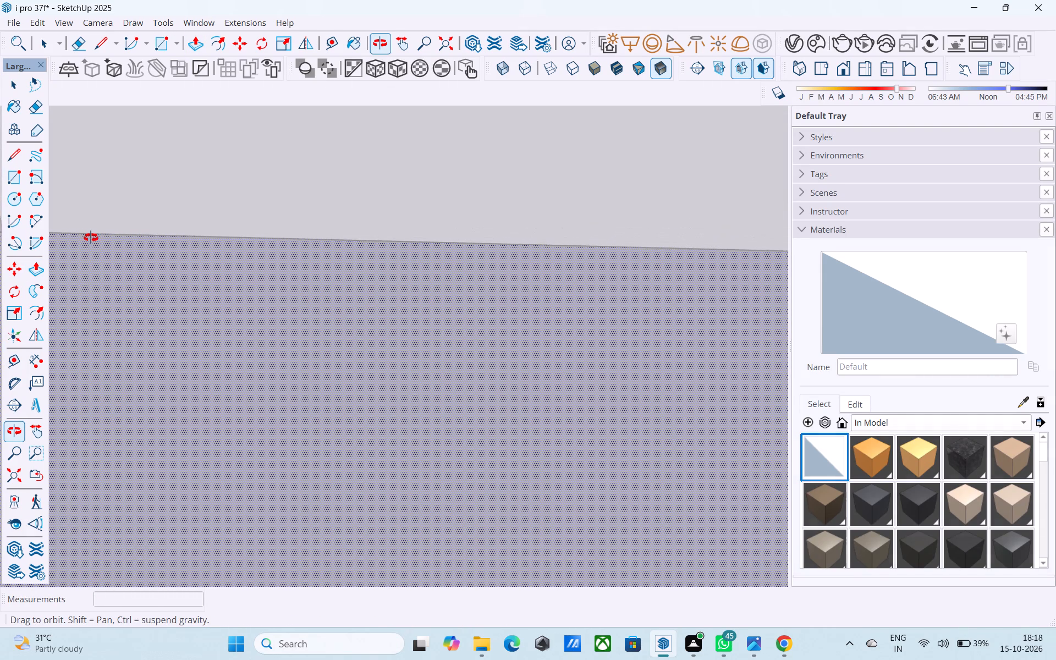
middle_drag(91, 238, 347, 233)
key(l)
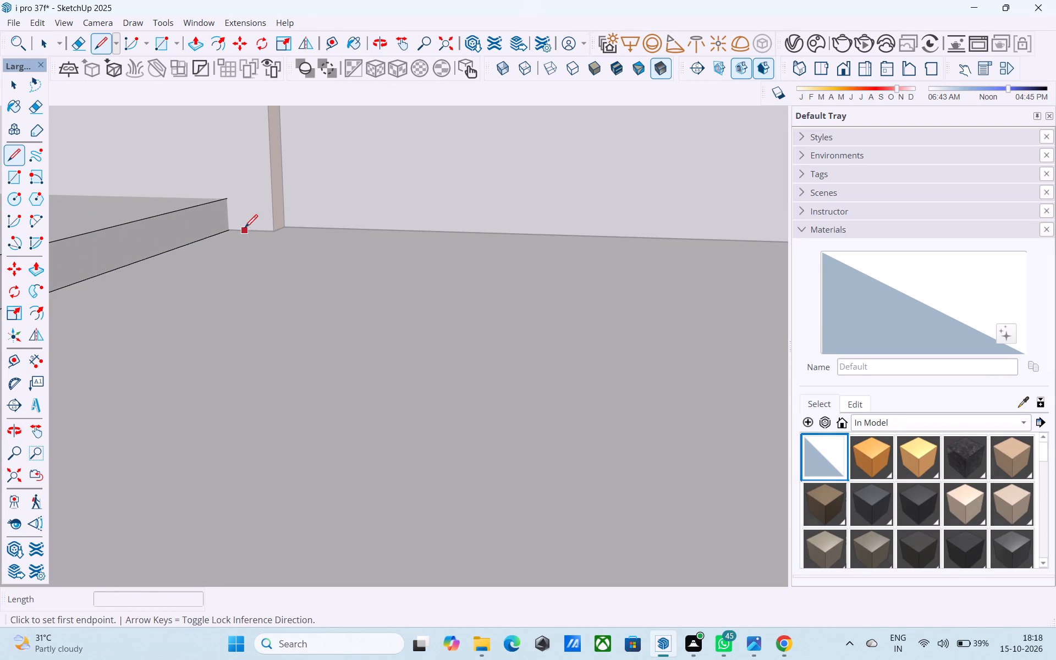
click(227, 229)
click(227, 202)
Push the closed slab edge face back about 5' 5/8" to the room's far wall.
key(space)
click(202, 223)
key(p)
click(202, 223)
shift+middle_drag(155, 207, 267, 205)
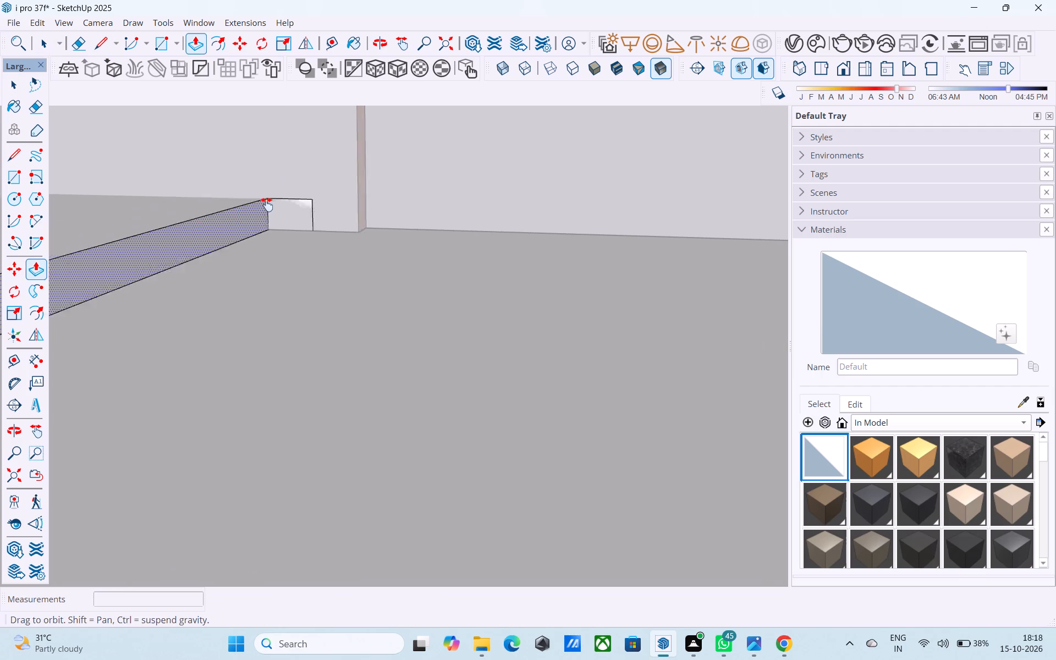
shift+middle_drag(267, 205, 271, 283)
click(193, 223)
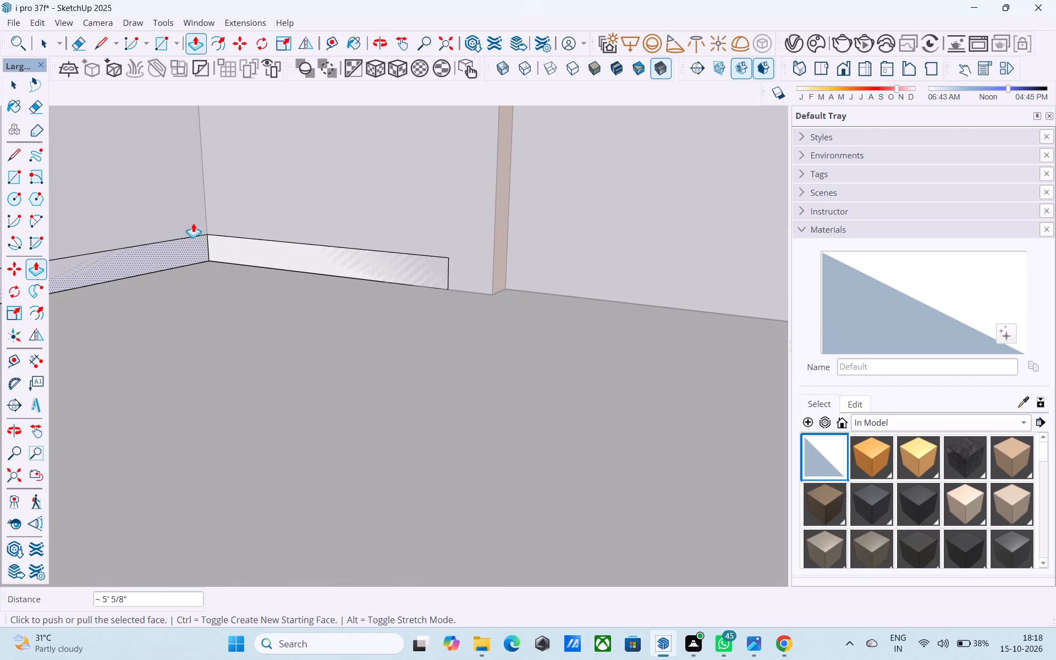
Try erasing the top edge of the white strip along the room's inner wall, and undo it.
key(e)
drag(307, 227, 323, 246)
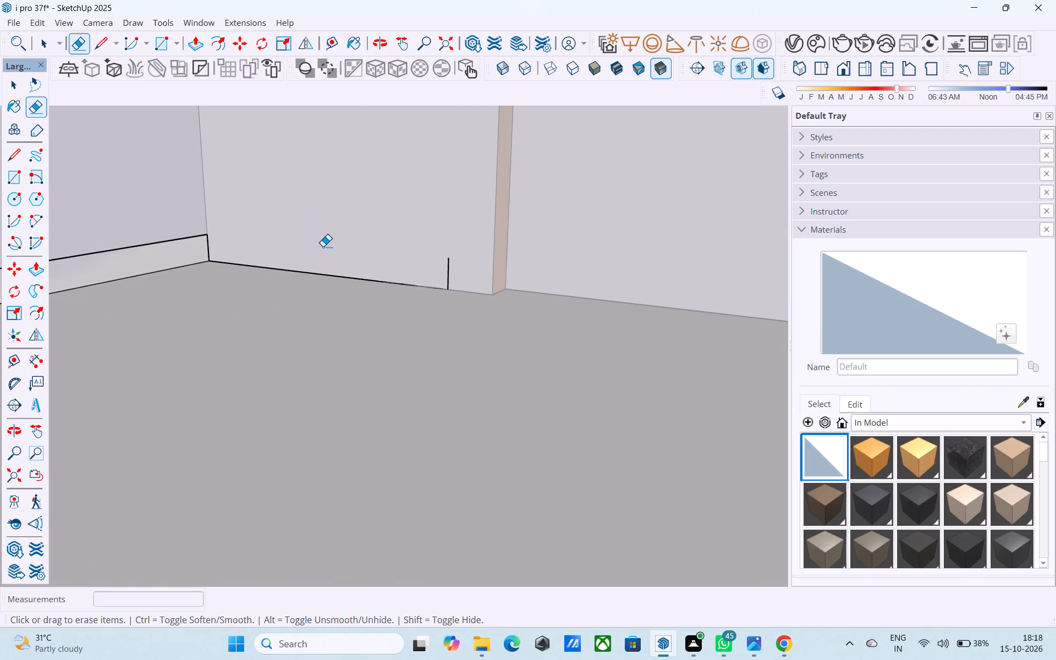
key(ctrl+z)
Push/Pull the remaining white strip face at the base of the room's inner wall.
key(space)
click(329, 251)
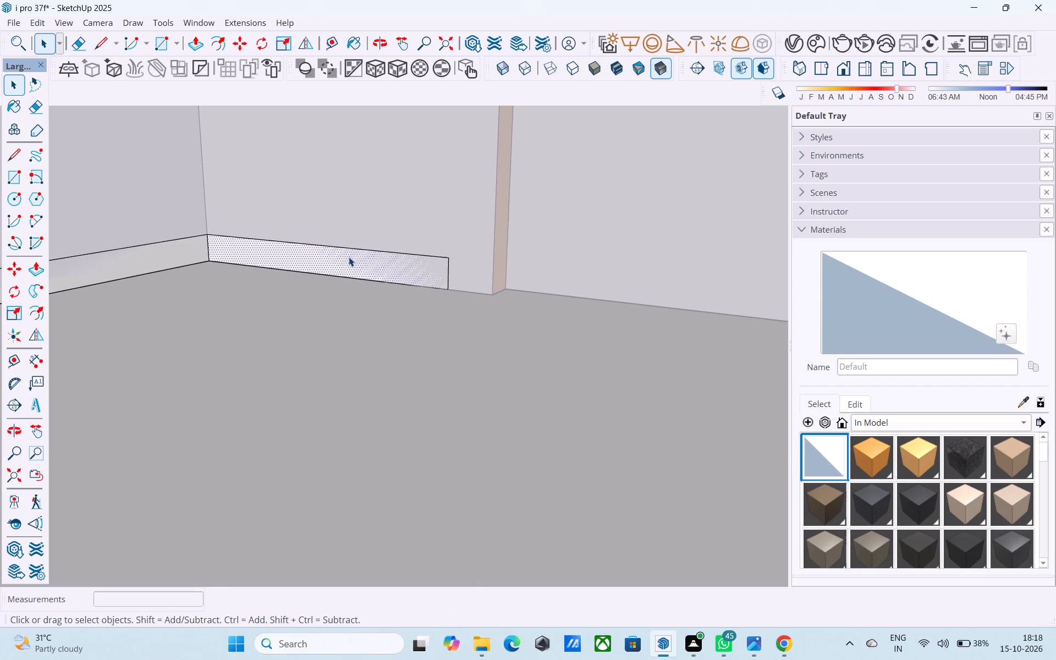
key(p)
click(349, 257)
click(360, 248)
key(space)
Close the open group containing the floor slab and return to the full house model.
middle_drag(360, 248, 862, 233)
scroll(651, 240, down, 18)
scroll(505, 256, up, 1)
scroll(505, 256, down, 15)
middle_drag(492, 276, 609, 318)
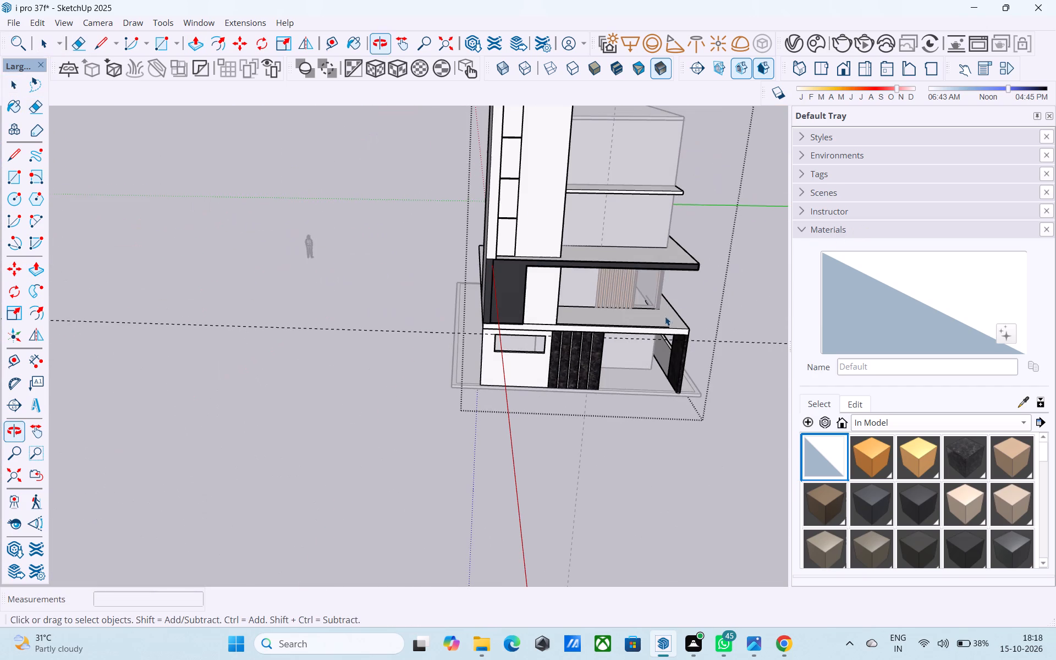
click(747, 250)
Save the house model.
shift+middle_drag(624, 293, 563, 298)
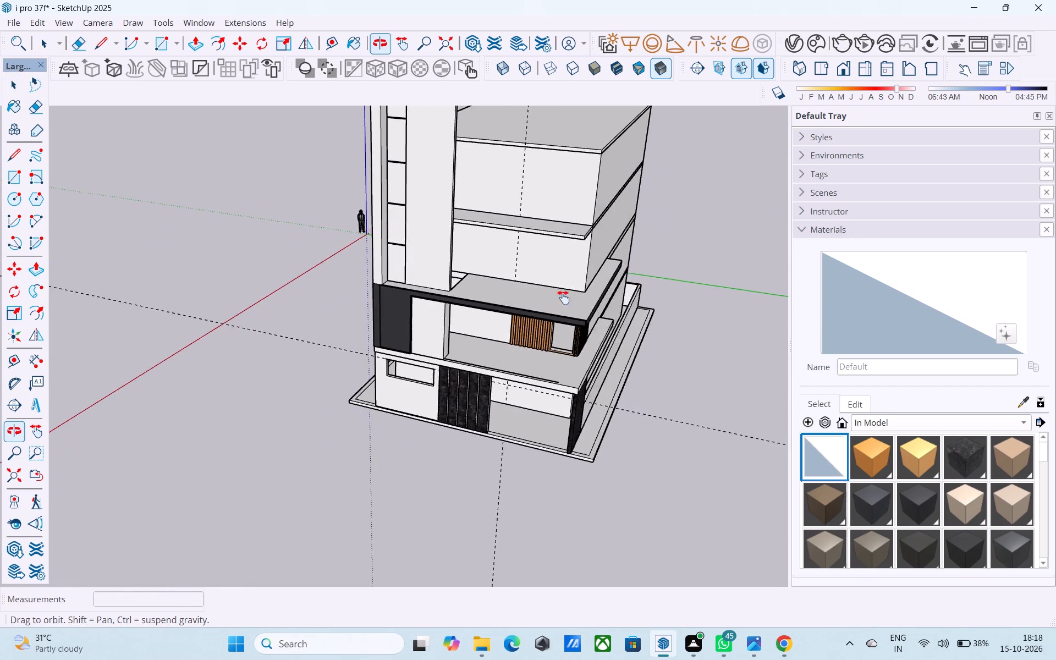
shift+middle_drag(563, 298, 576, 262)
key(ctrl+s)
Examine the front facade and the tower's base where it meets the dark-edged slab.
middle_drag(570, 262, 616, 258)
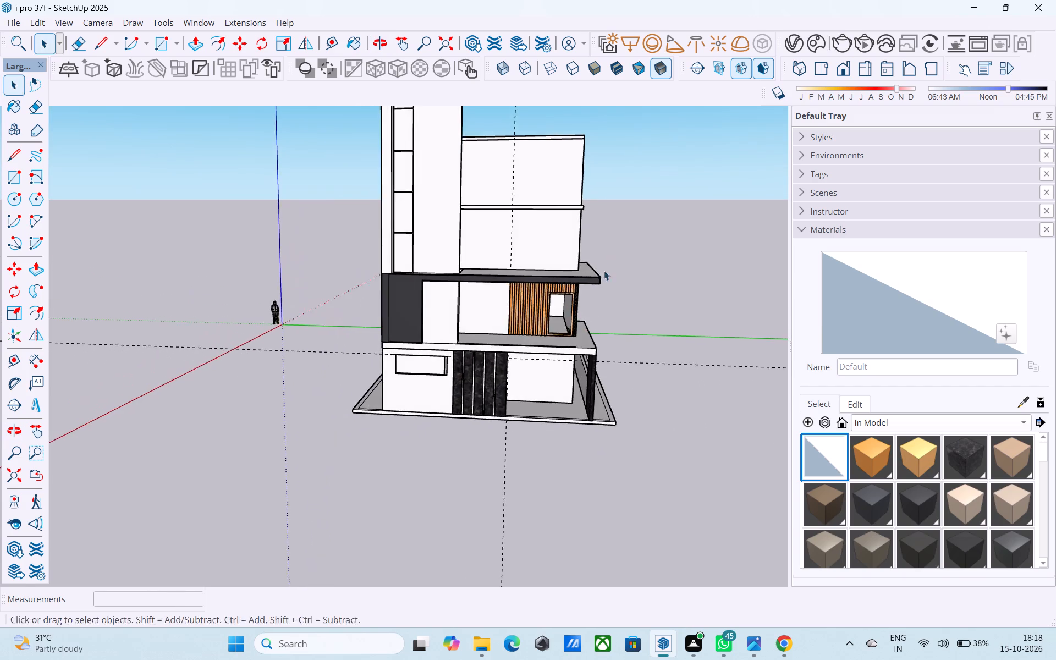
shift+middle_drag(602, 272, 607, 393)
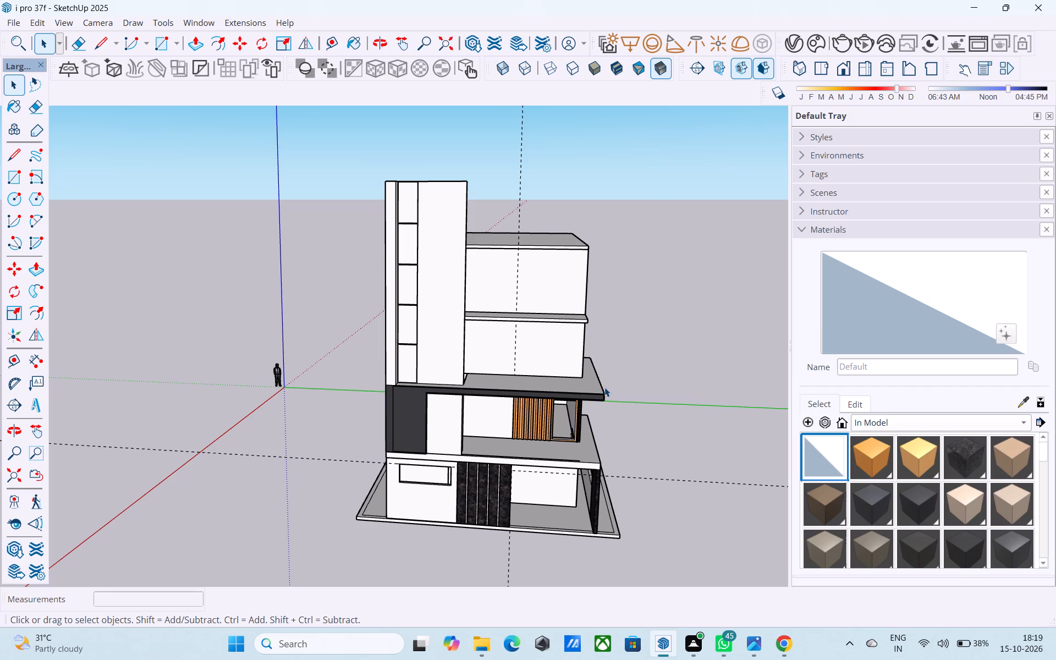
scroll(458, 384, up, 3)
middle_drag(458, 384, 458, 384)
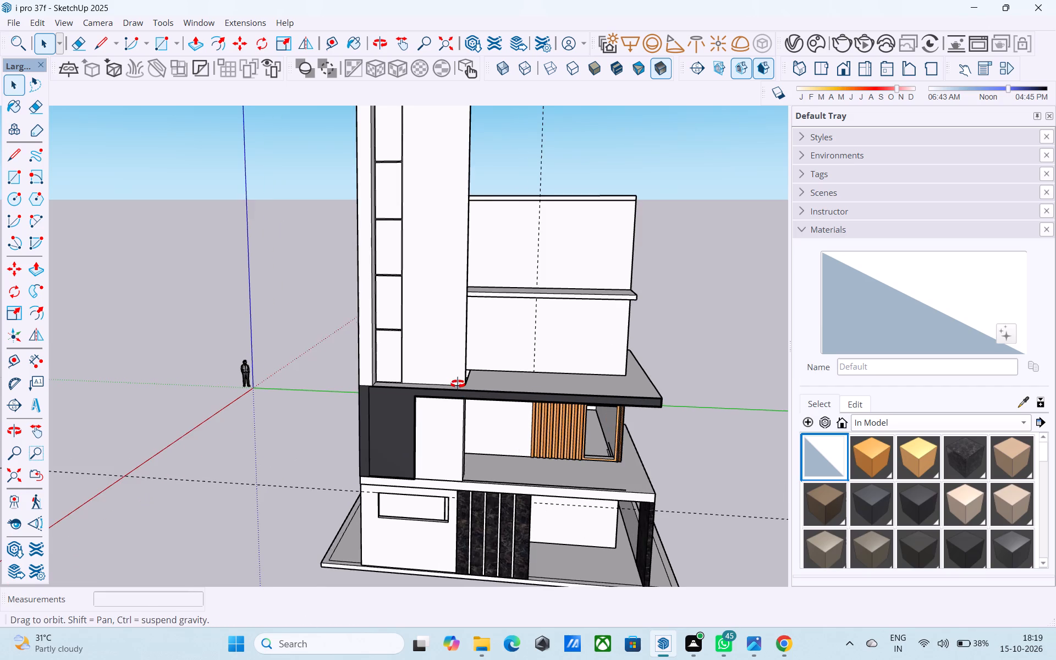
middle_drag(458, 384, 286, 444)
scroll(299, 421, up, 5)
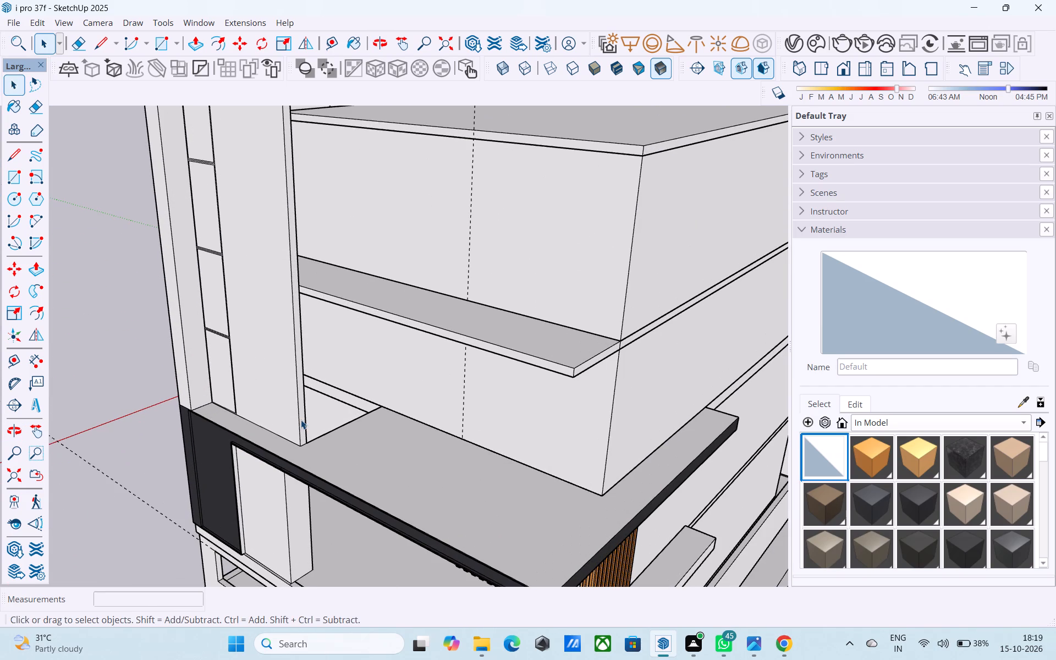
scroll(311, 438, up, 4)
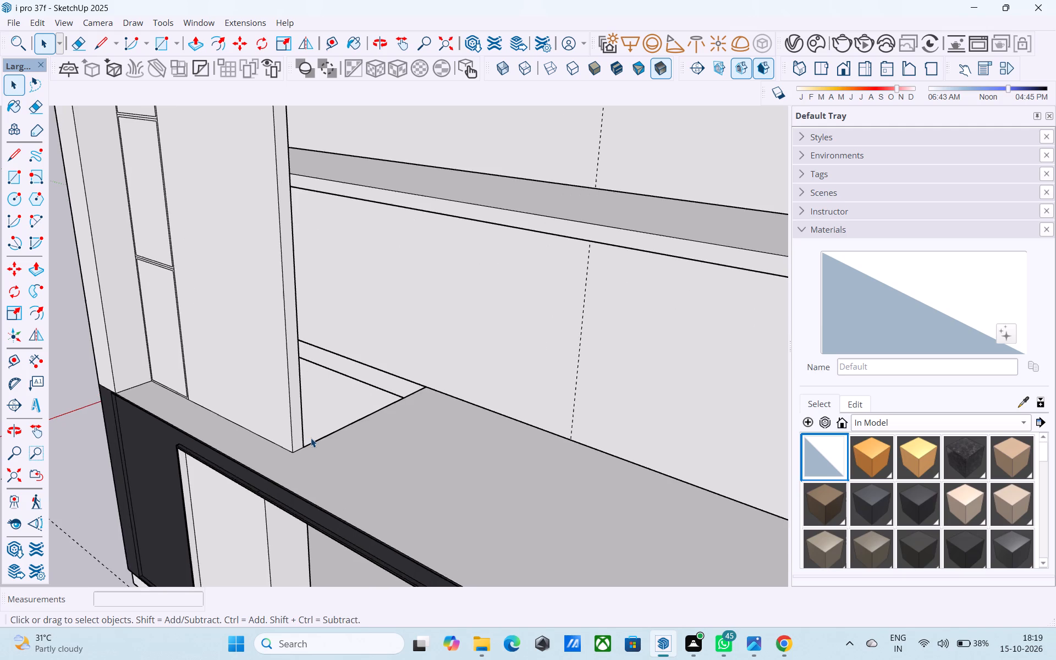
Measure the height of the upper-storey front wall from the dark-edged slab to the underside of the ledge.
scroll(311, 438, down, 3)
middle_drag(471, 438, 558, 368)
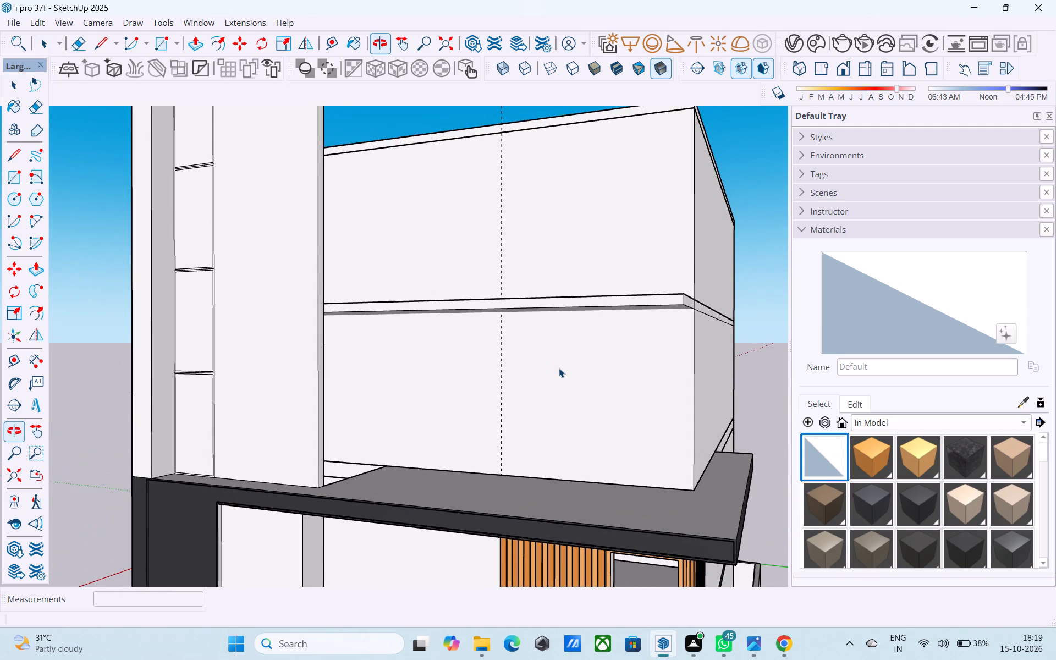
scroll(559, 368, up, 3)
key(t)
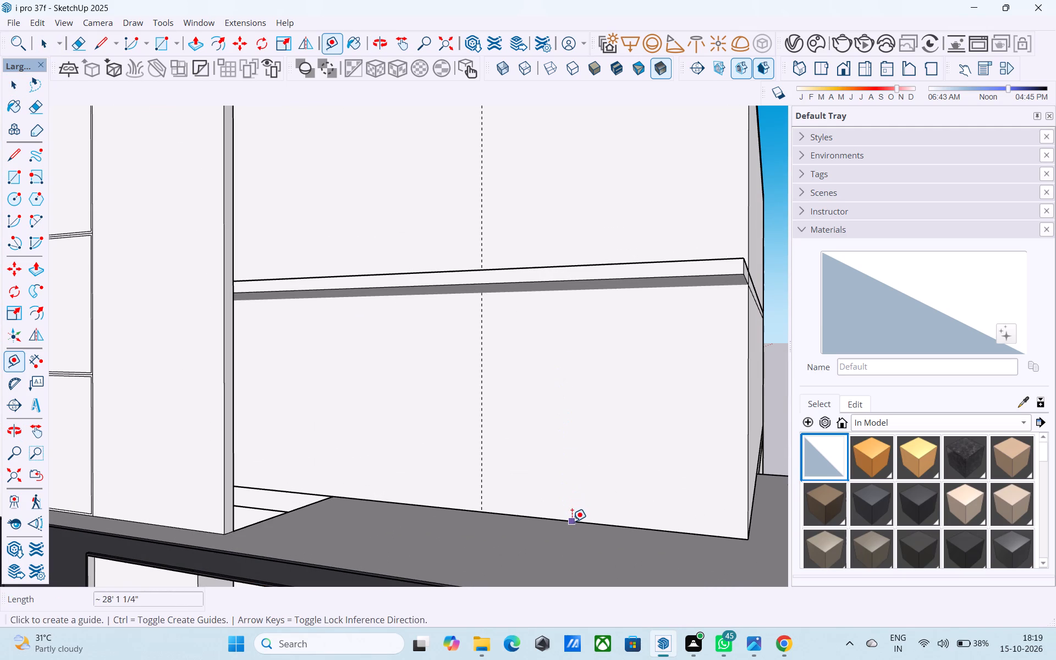
click(572, 521)
middle_drag(591, 377, 588, 356)
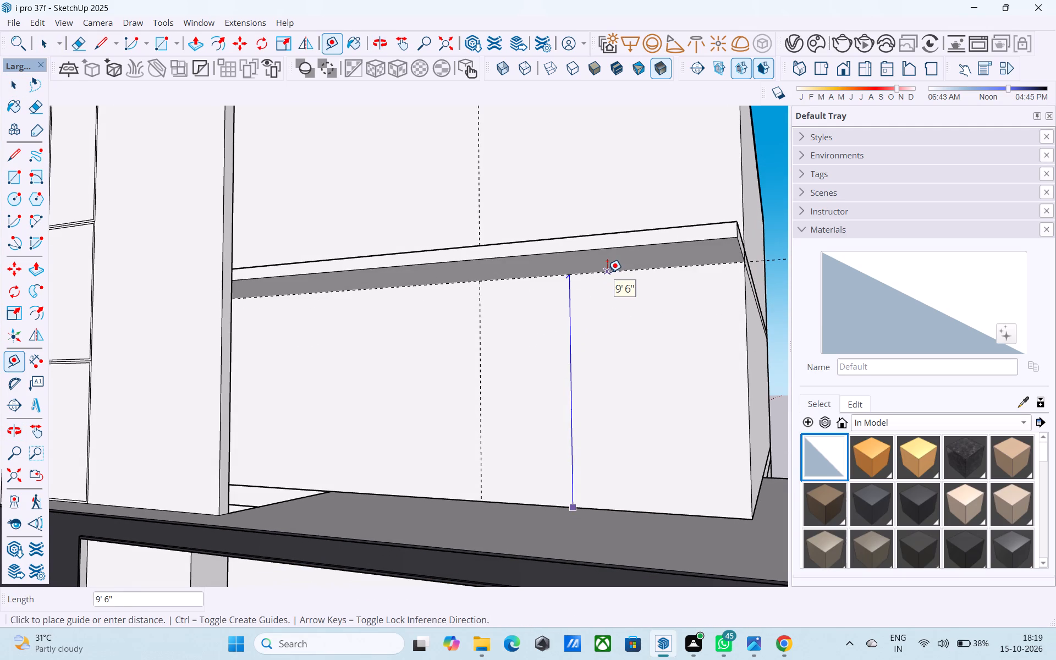
key(space)
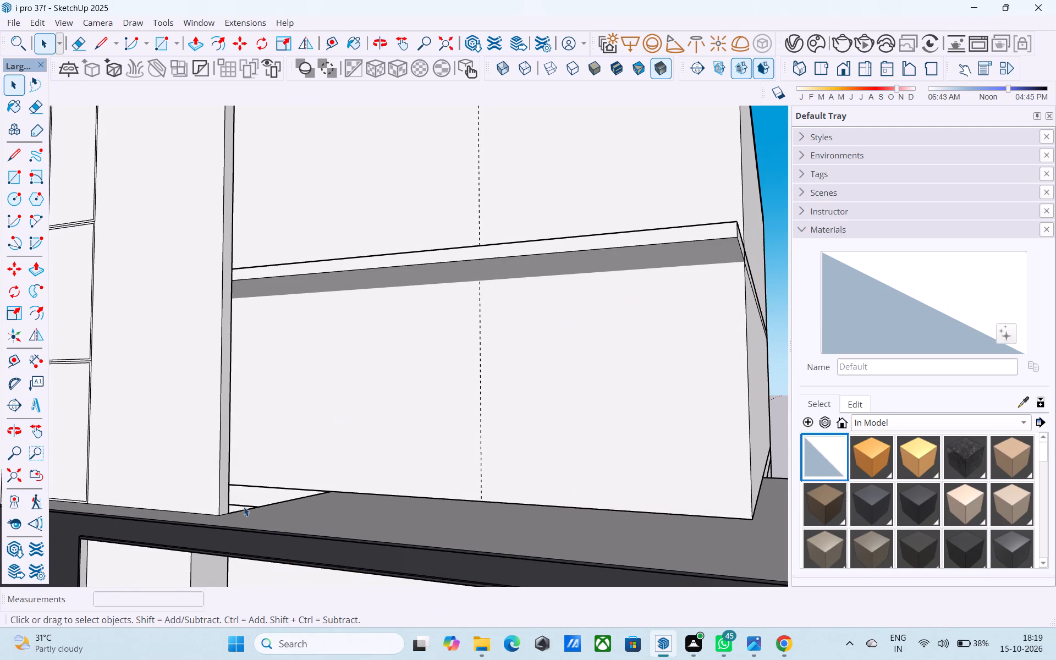
Open the tower group and copy the short bottom edge of the front wall's end face 9'6" upward.
middle_drag(241, 505, 164, 608)
middle_drag(164, 582, 259, 442)
scroll(215, 549, up, 4)
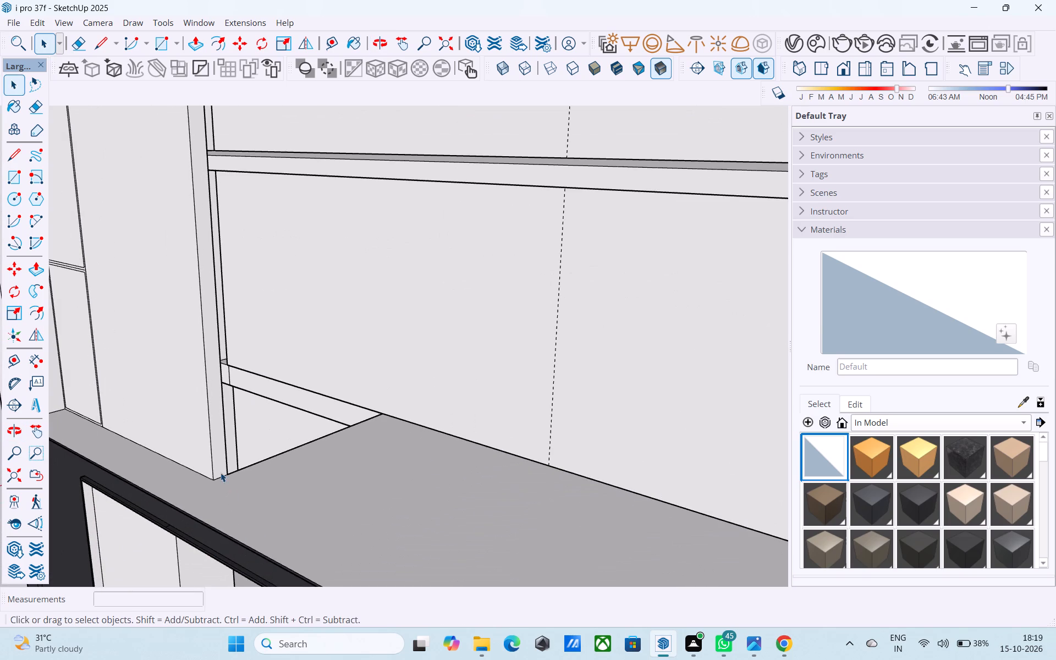
double_click(221, 472)
scroll(219, 473, up, 5)
click(226, 480)
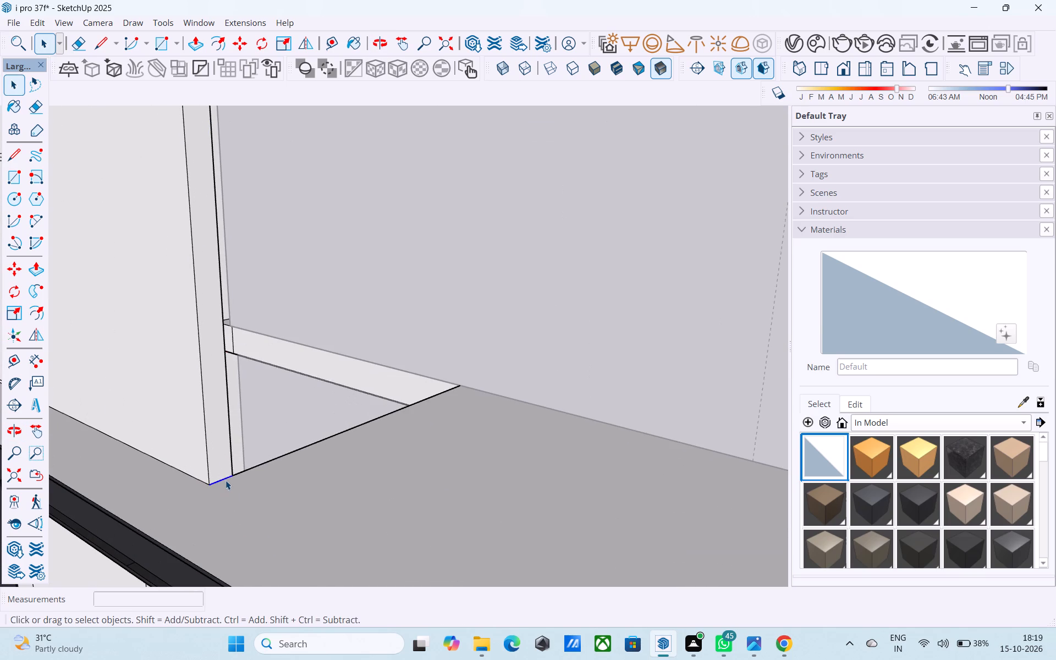
key(m)
click(212, 481)
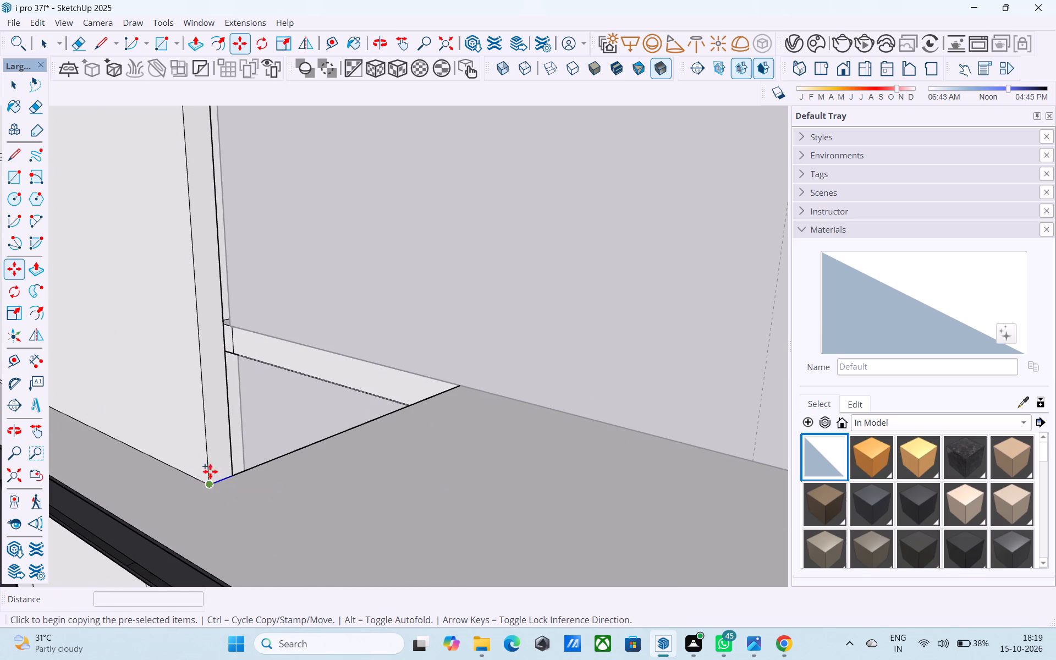
text(9'6)
key(shift+quotedbl)
key(Return)
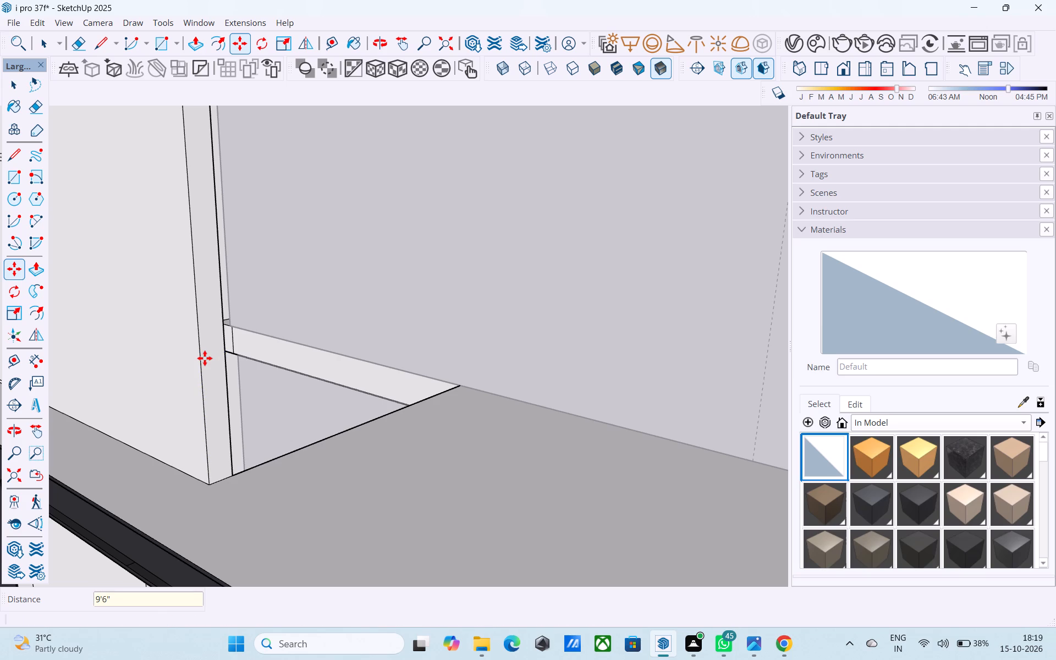
scroll(205, 358, up, 1)
scroll(213, 350, down, 11)
key(space)
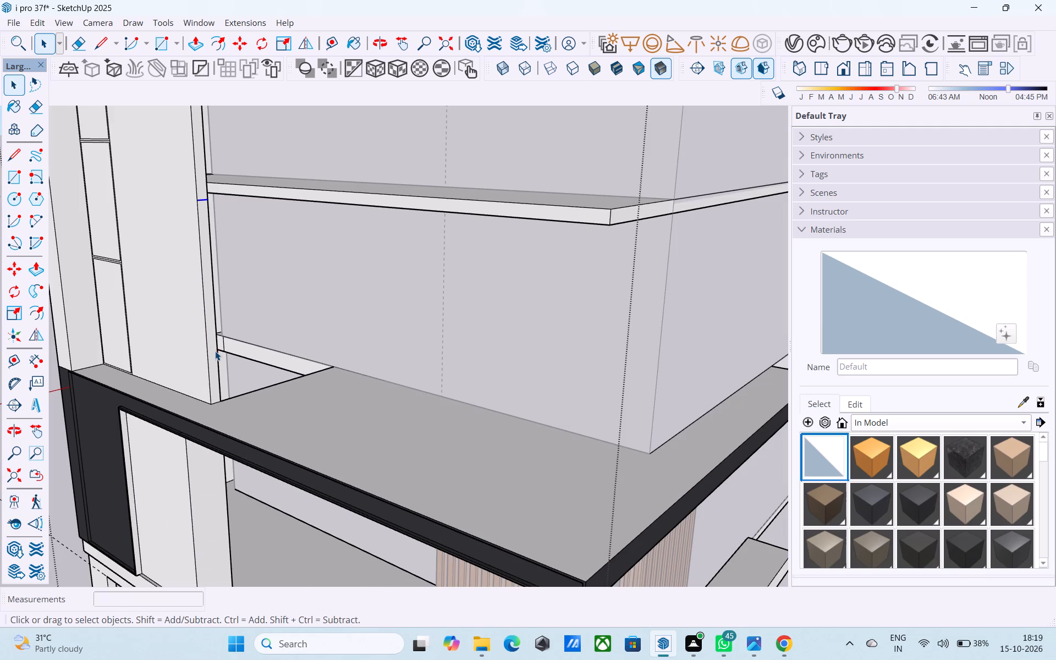
Examine the copied edge near the ledge and the tower's panelled front up to its top.
middle_drag(215, 350, 237, 365)
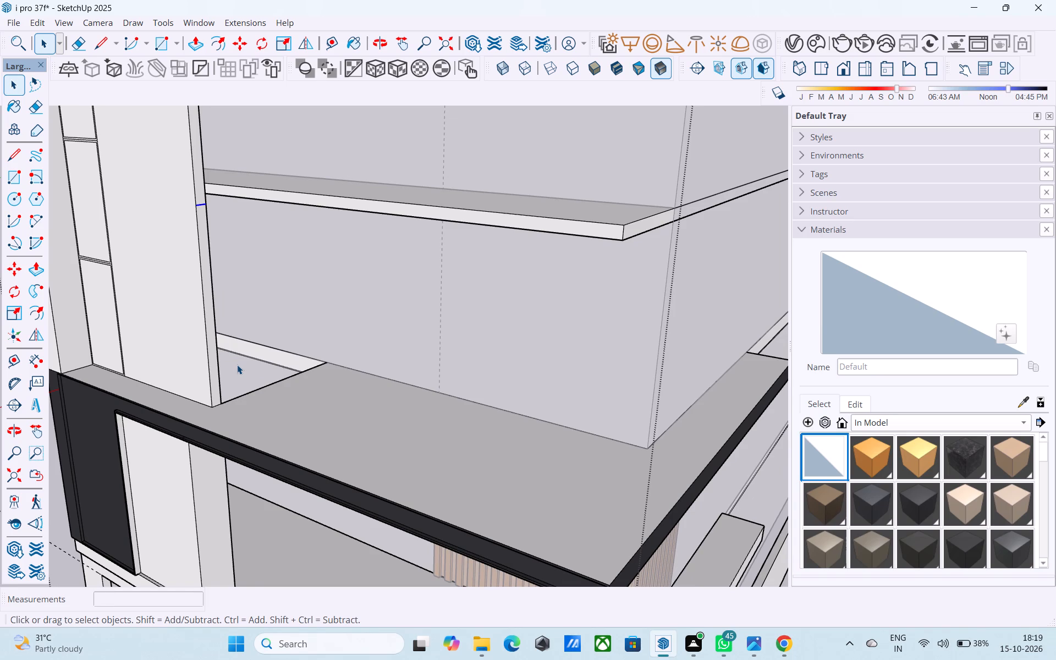
middle_drag(237, 365, 256, 388)
scroll(298, 355, up, 2)
middle_drag(207, 276, 31, 282)
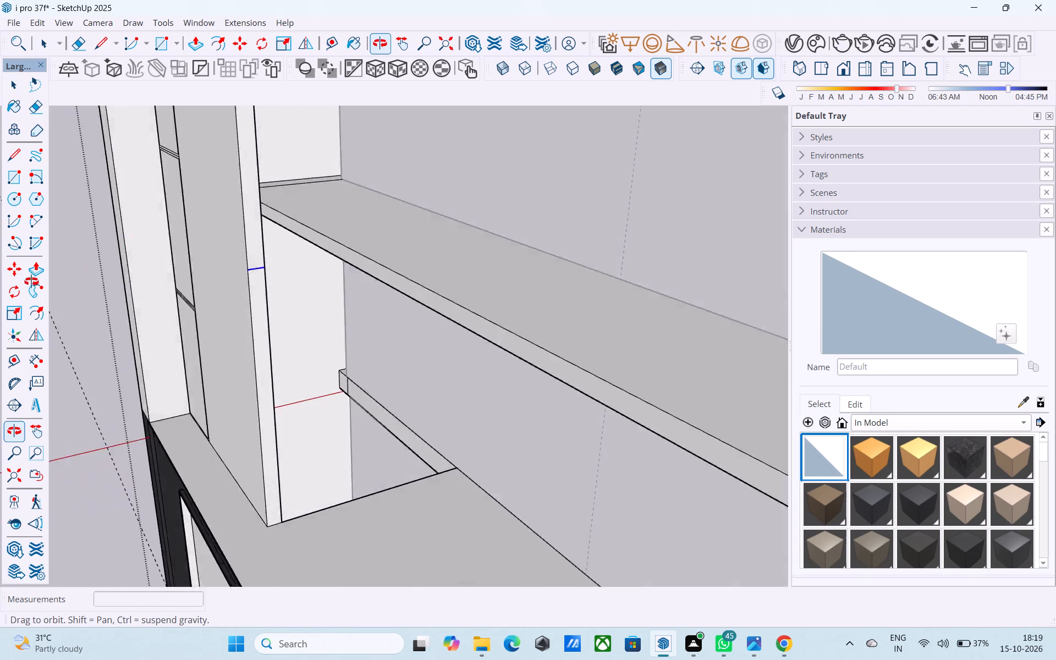
middle_drag(31, 282, 131, 207)
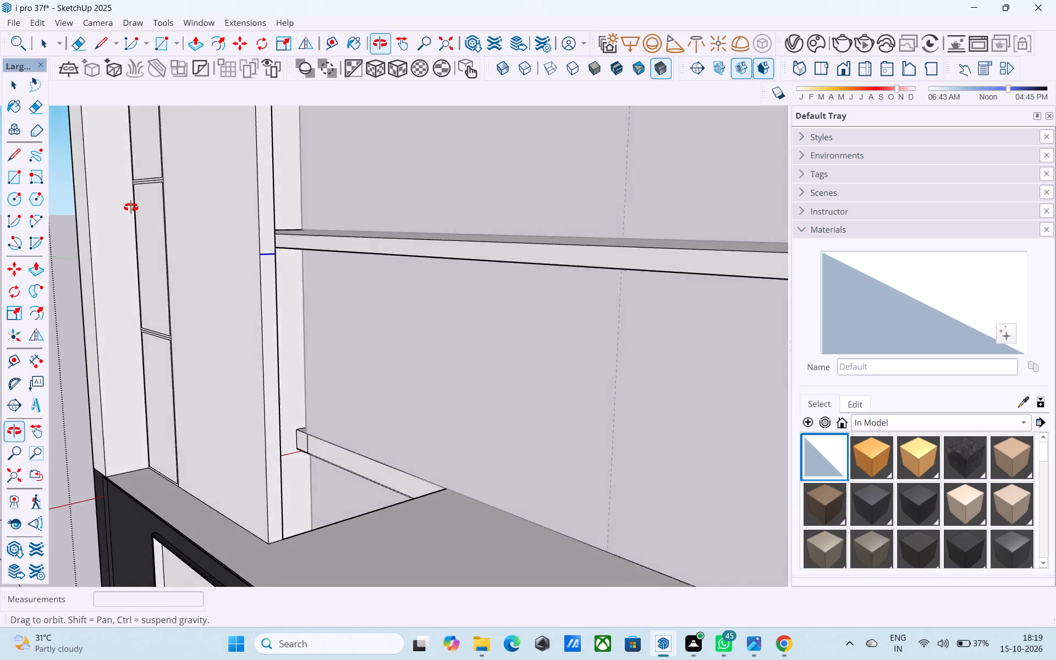
middle_drag(131, 207, 310, 190)
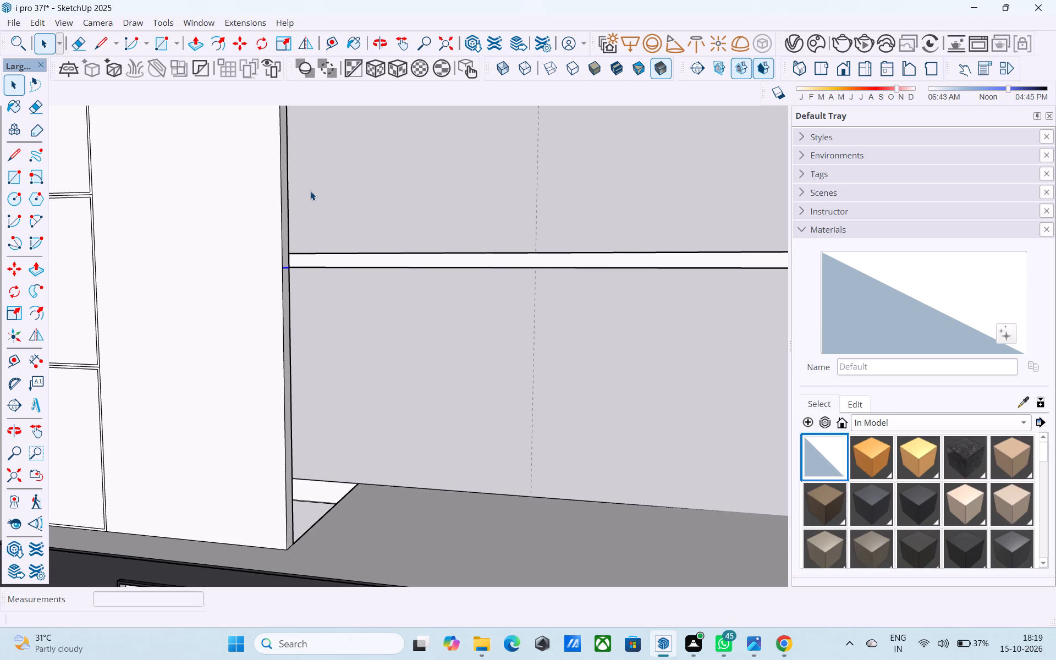
middle_drag(298, 268, 273, 277)
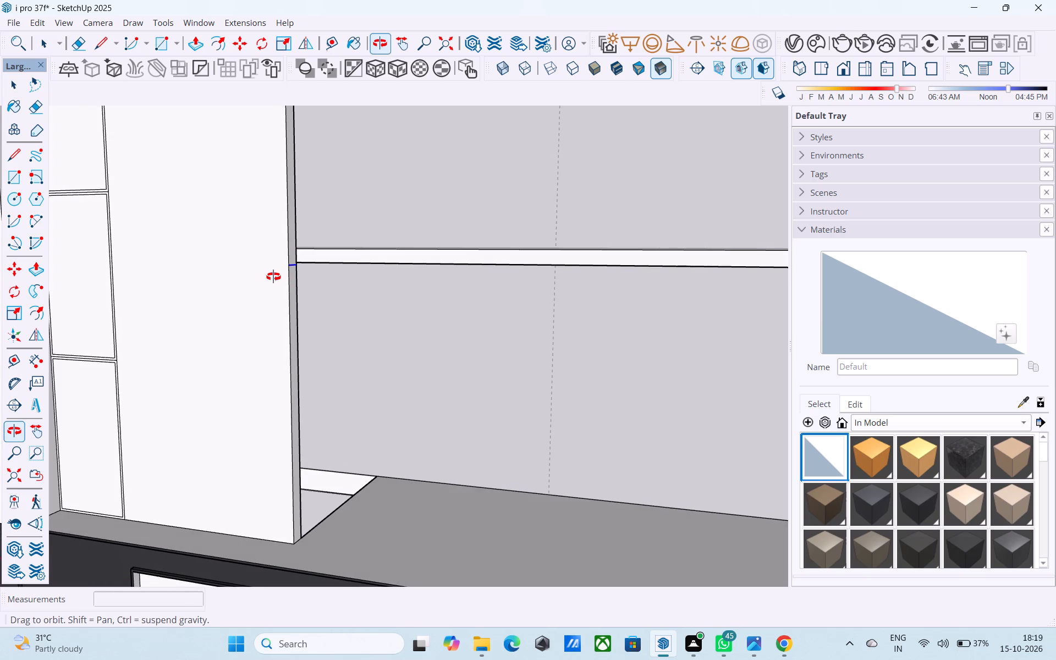
middle_drag(273, 277, 405, 317)
scroll(500, 345, down, 5)
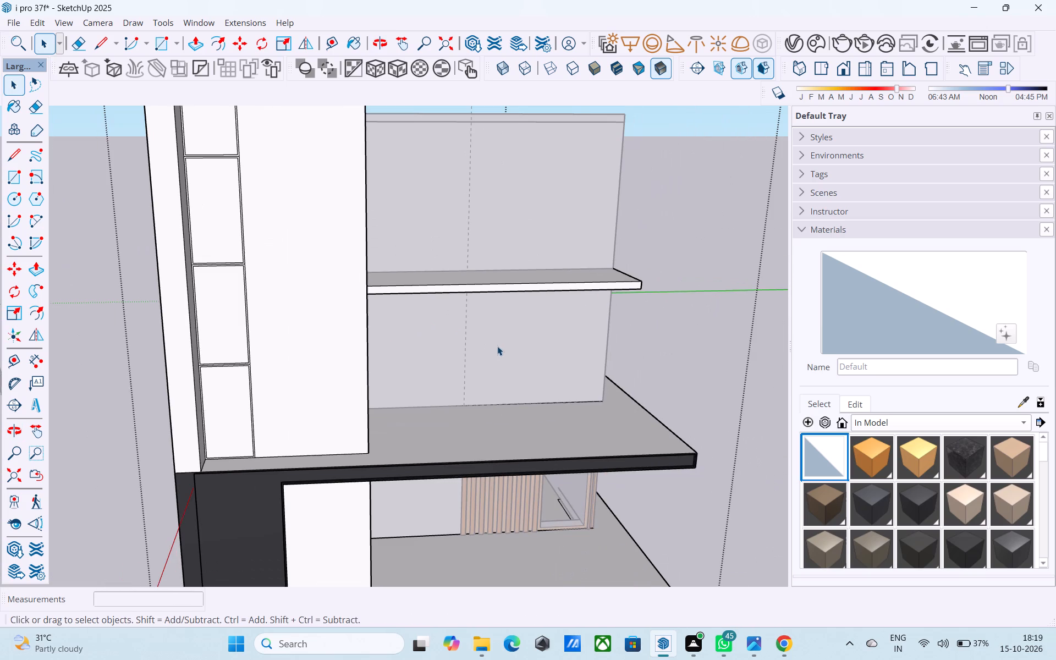
scroll(491, 344, down, 4)
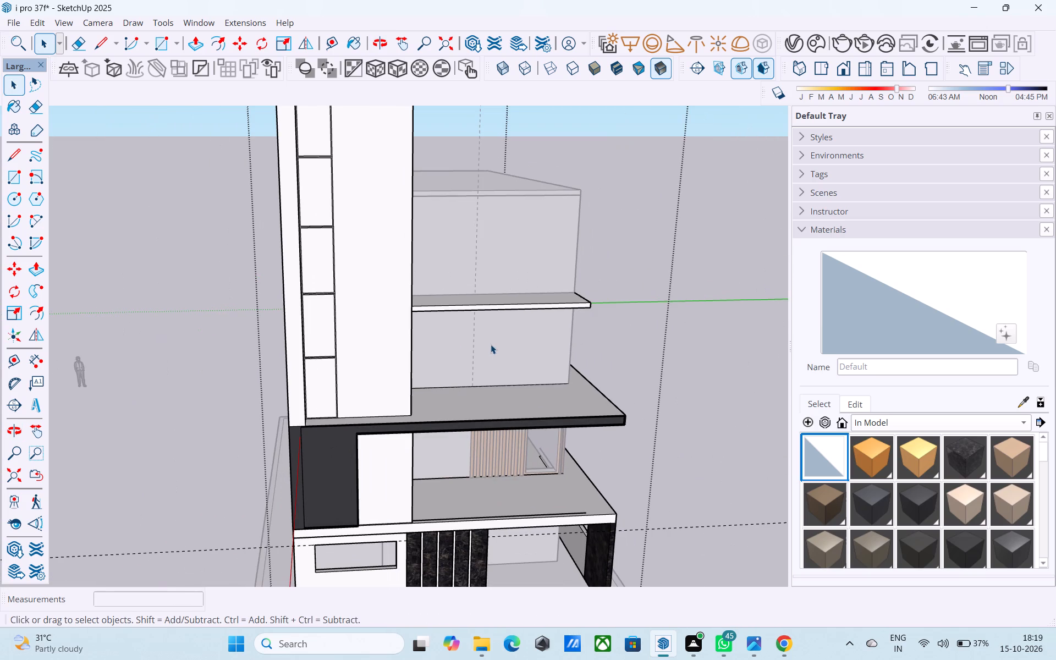
middle_click(491, 344)
middle_drag(340, 316, 238, 381)
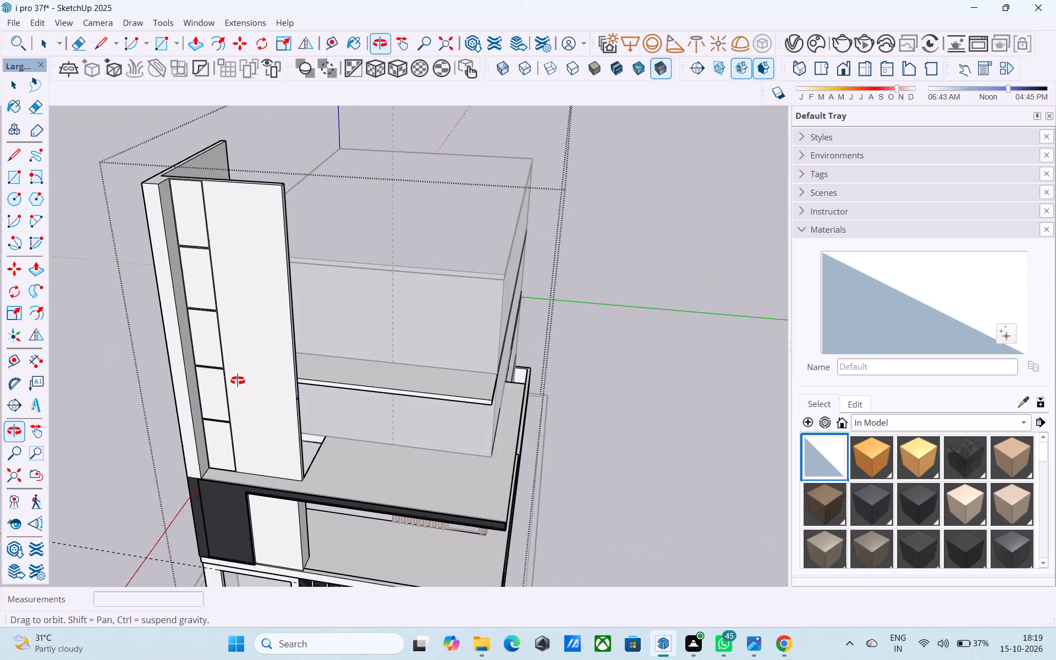
middle_drag(238, 381, 249, 386)
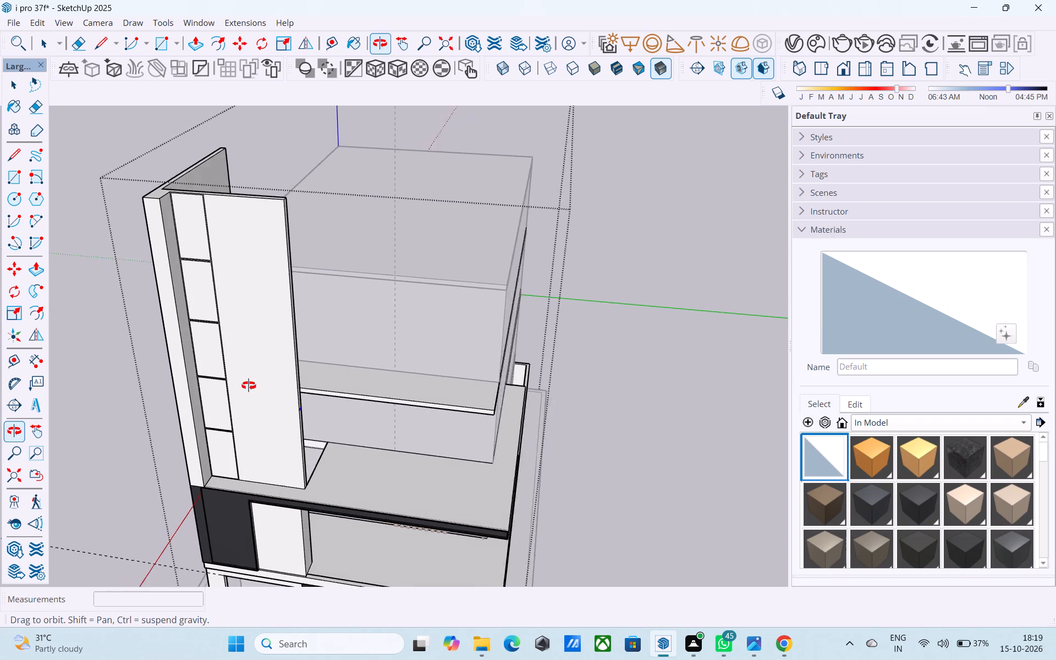
middle_drag(249, 386, 361, 378)
scroll(425, 394, up, 4)
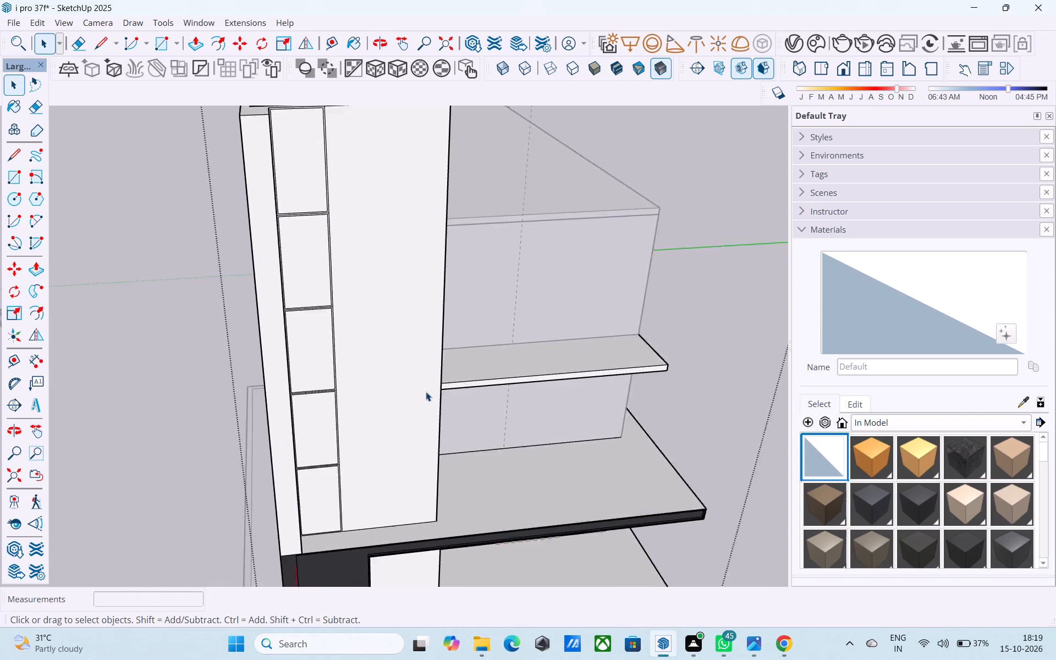
middle_drag(398, 395, 383, 343)
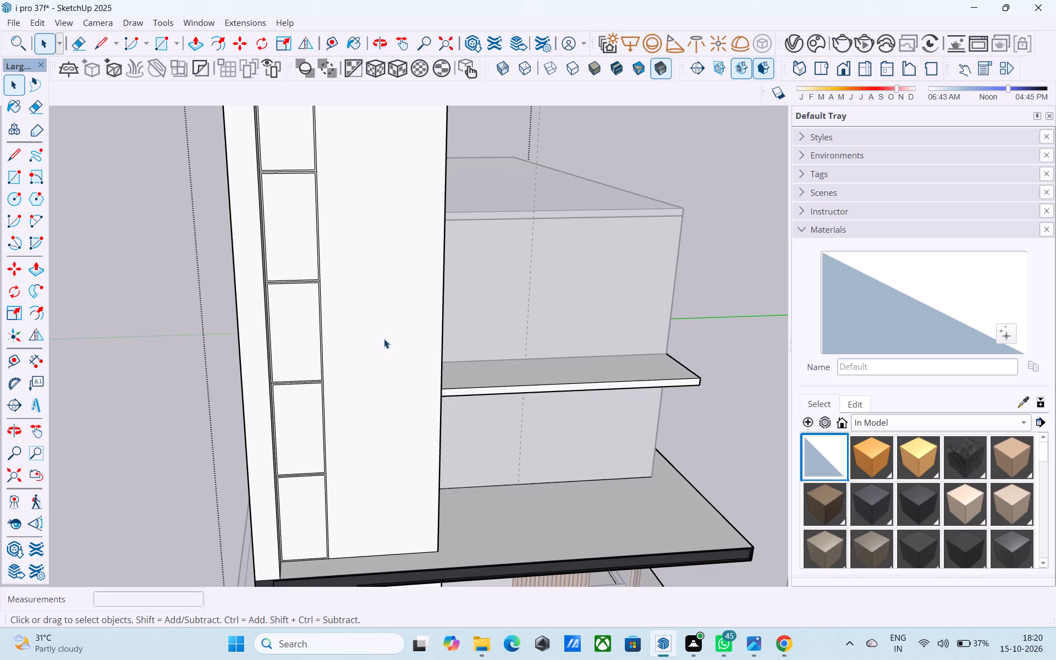
middle_drag(384, 338, 141, 431)
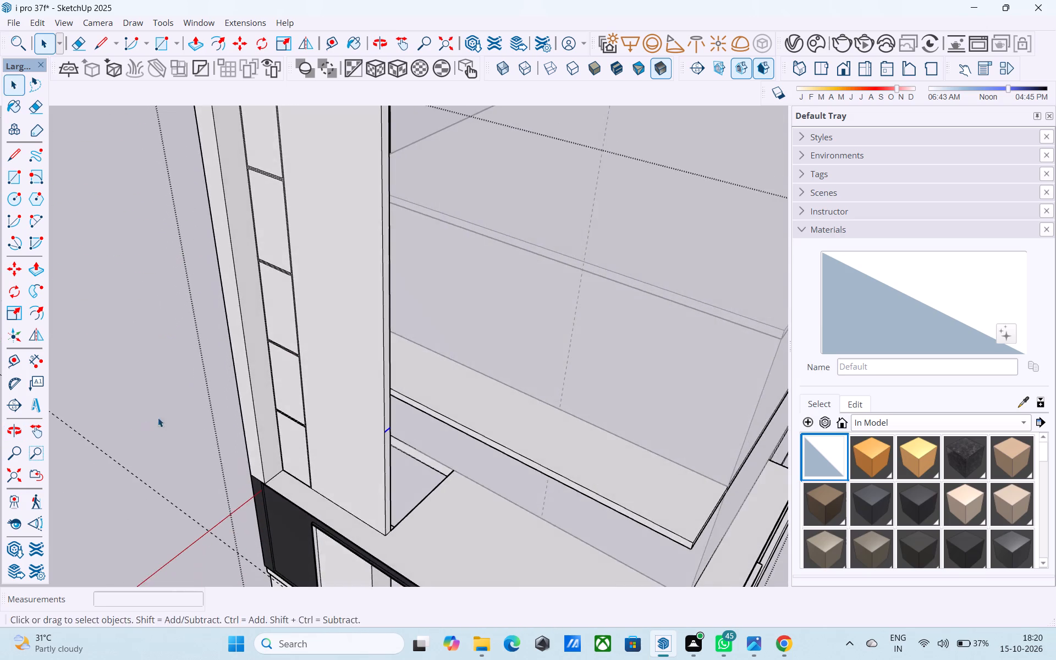
middle_drag(244, 369, 401, 326)
scroll(376, 309, down, 3)
shift+middle_drag(376, 309, 323, 498)
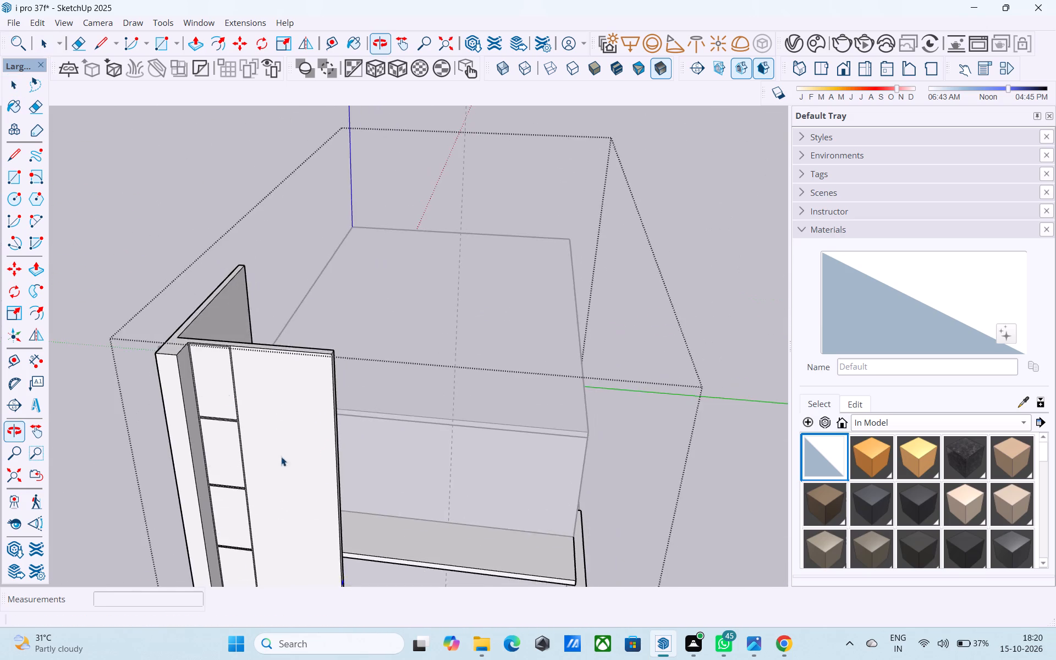
scroll(216, 370, up, 8)
shift+middle_drag(217, 369, 213, 361)
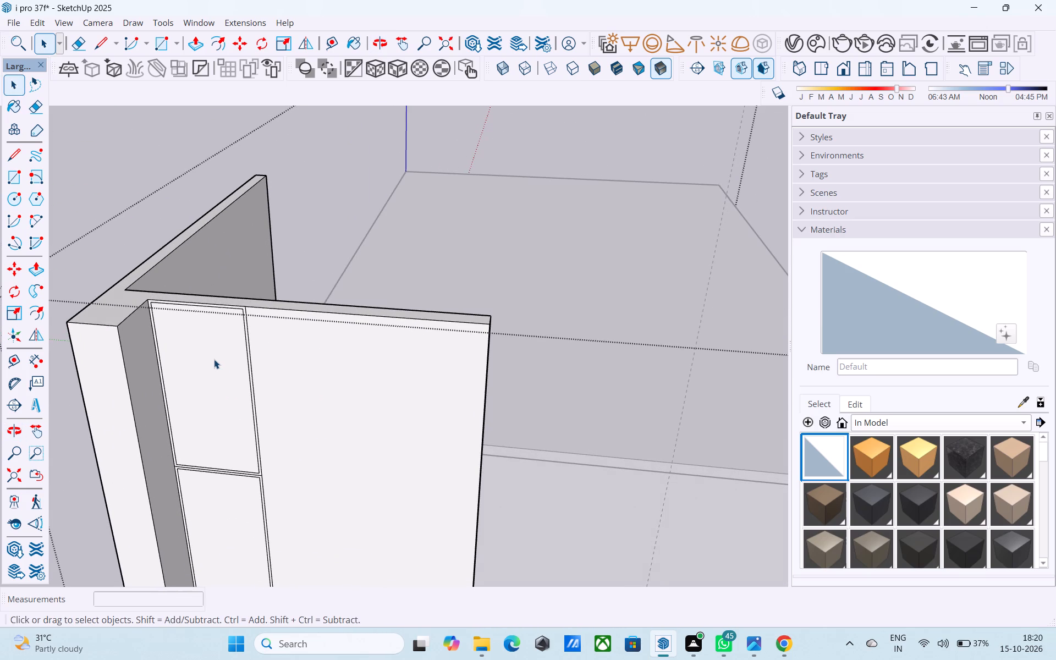
shift+middle_click(214, 359)
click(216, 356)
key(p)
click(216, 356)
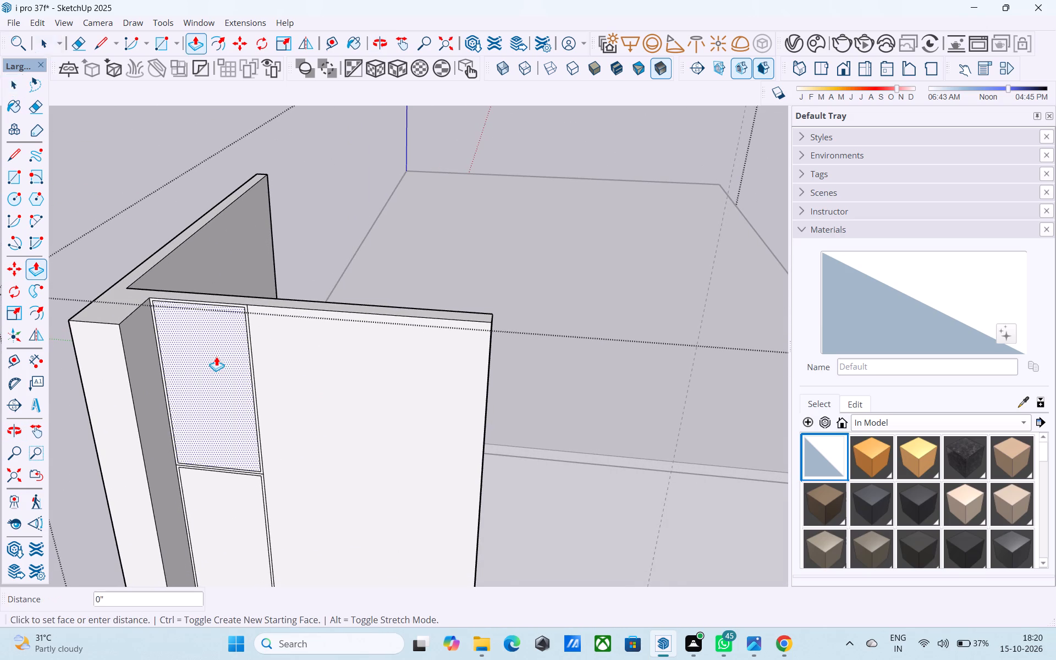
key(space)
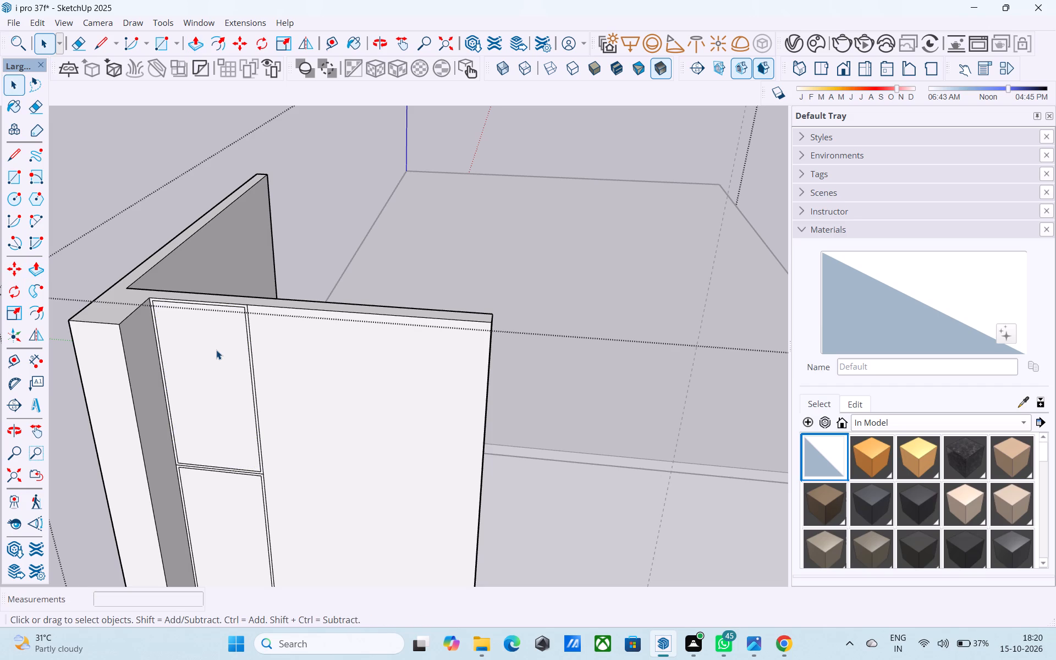
Save the house model.
middle_drag(216, 350, 193, 327)
middle_drag(193, 326, 158, 401)
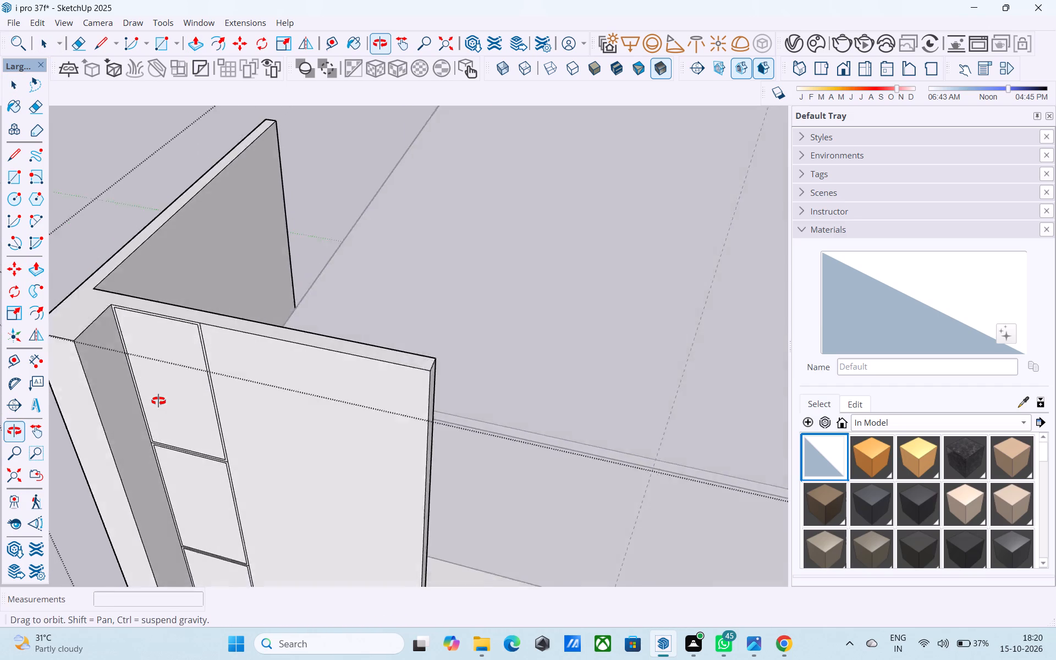
middle_drag(158, 401, 169, 410)
shift+middle_drag(179, 393, 72, 317)
shift+middle_drag(84, 317, 193, 274)
key(ctrl+s)
Examine the whole front facade and the top of the tower's panelled strip.
scroll(295, 342, down, 2)
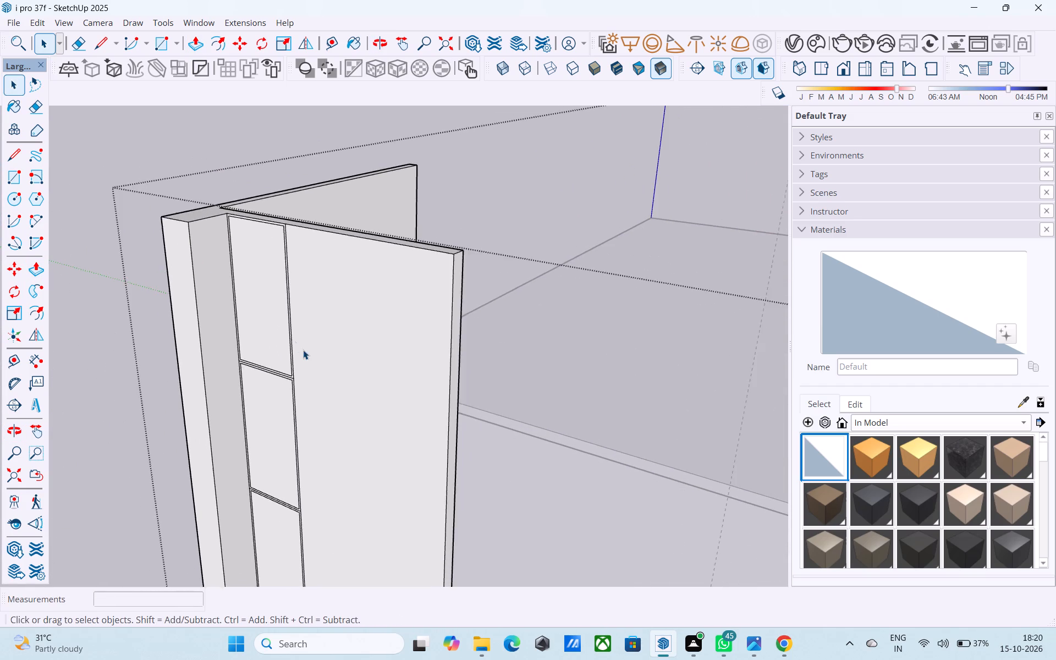
middle_drag(310, 356, 366, 344)
scroll(369, 343, down, 5)
shift+middle_drag(415, 348, 579, 304)
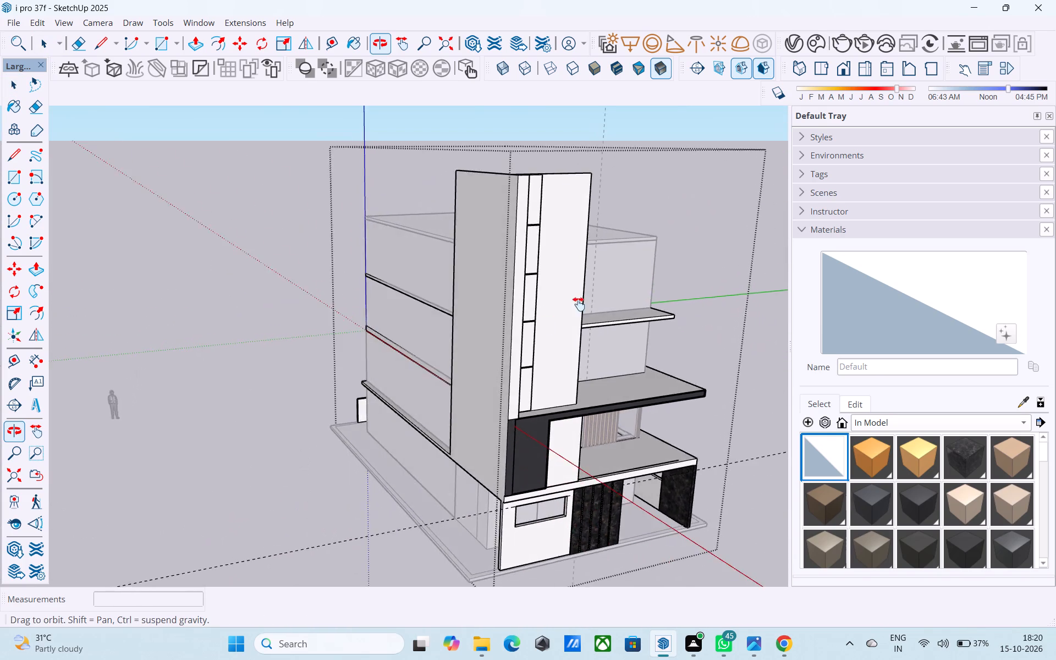
shift+middle_drag(579, 304, 155, 421)
shift+middle_drag(149, 420, 206, 415)
scroll(215, 366, up, 5)
shift+middle_drag(218, 339, 219, 392)
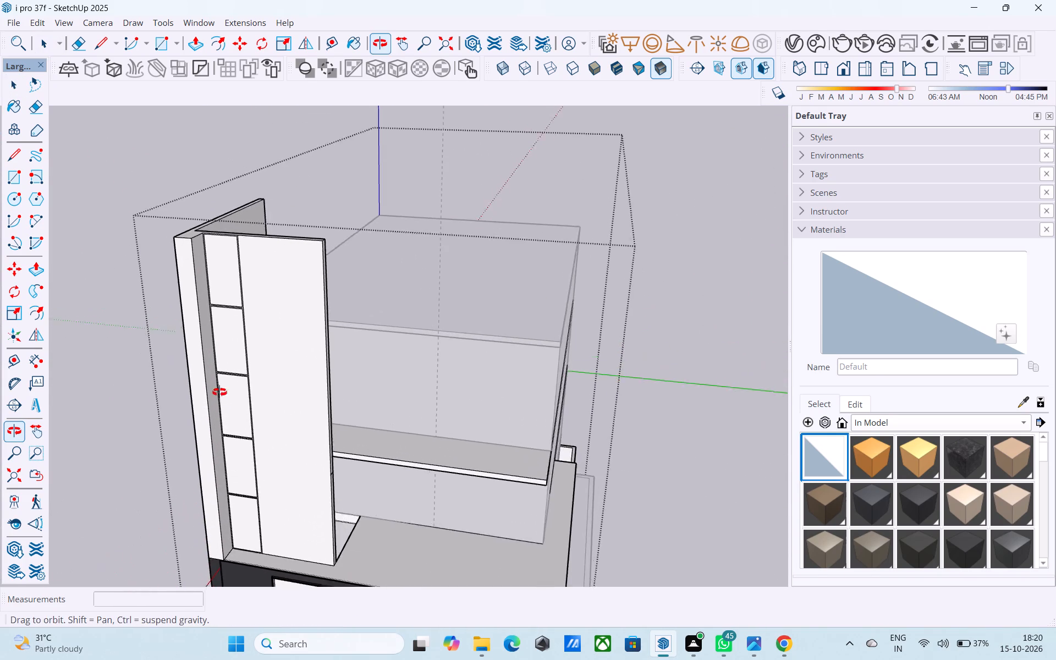
shift+middle_drag(219, 392, 217, 488)
scroll(186, 382, up, 7)
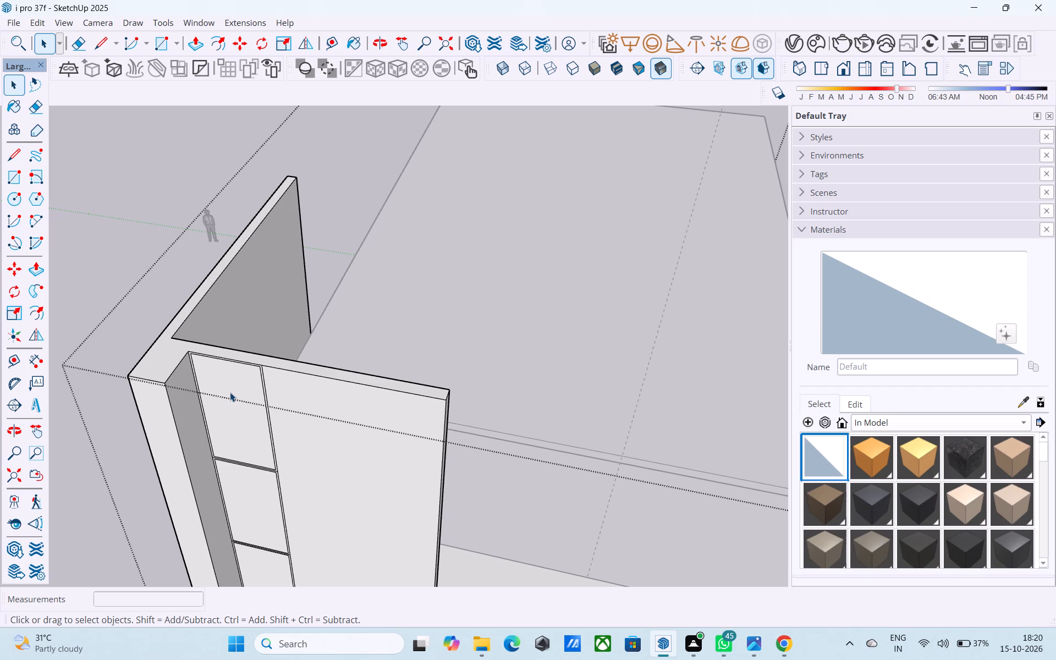
scroll(230, 392, down, 5)
middle_drag(229, 394, 237, 318)
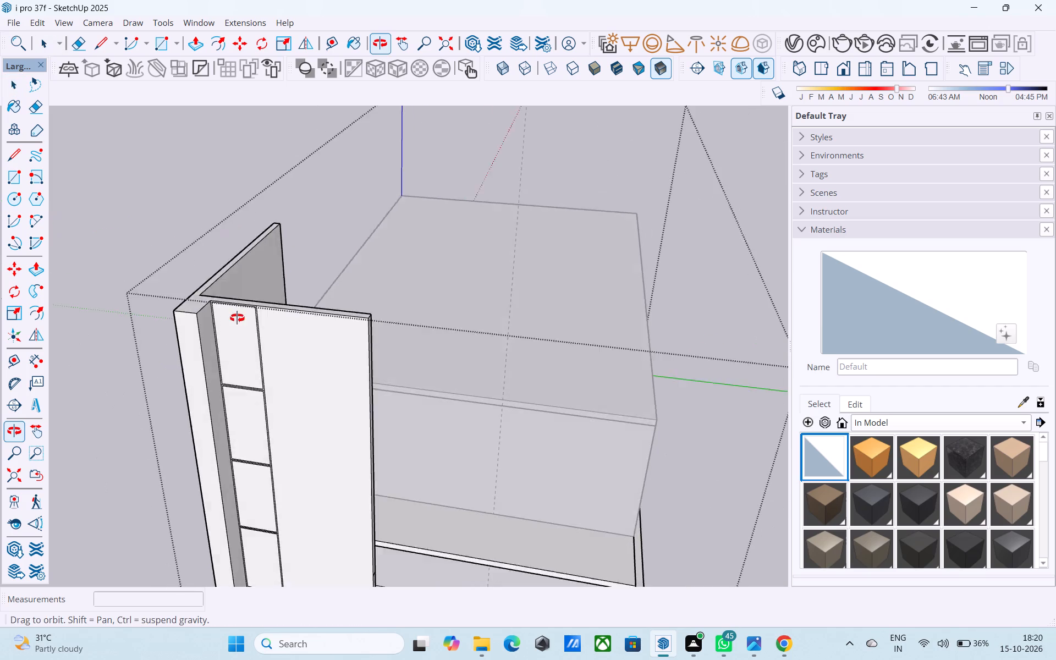
middle_drag(237, 318, 238, 290)
scroll(238, 290, down, 2)
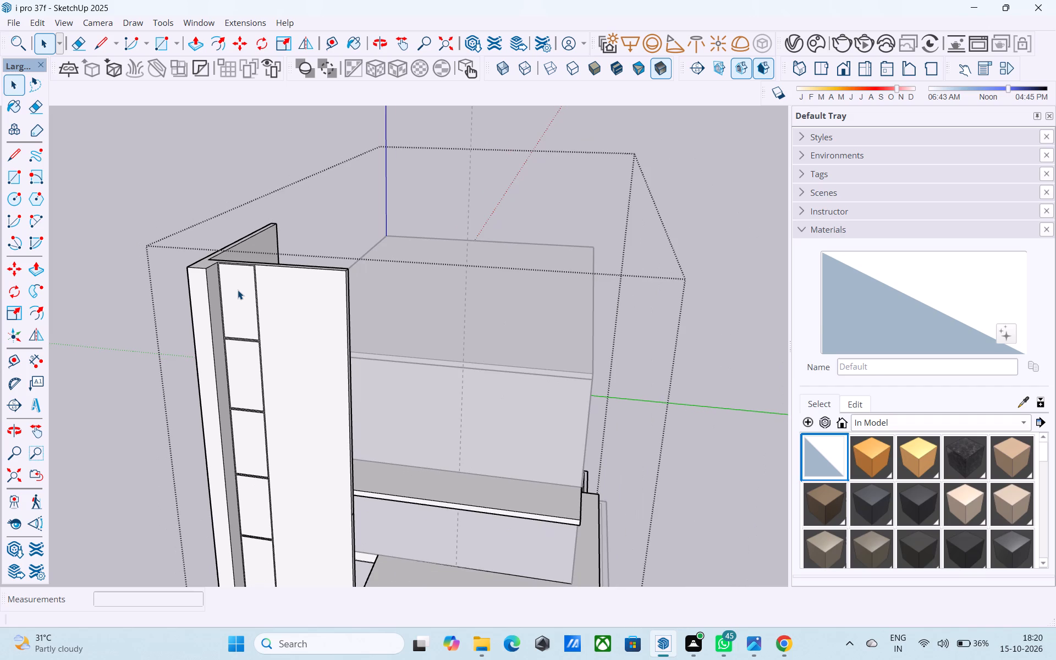
middle_drag(238, 290, 265, 313)
Copy the vertical edge bordering the tower's topmost front panel 6" across onto the wide blank wall face.
scroll(289, 318, up, 3)
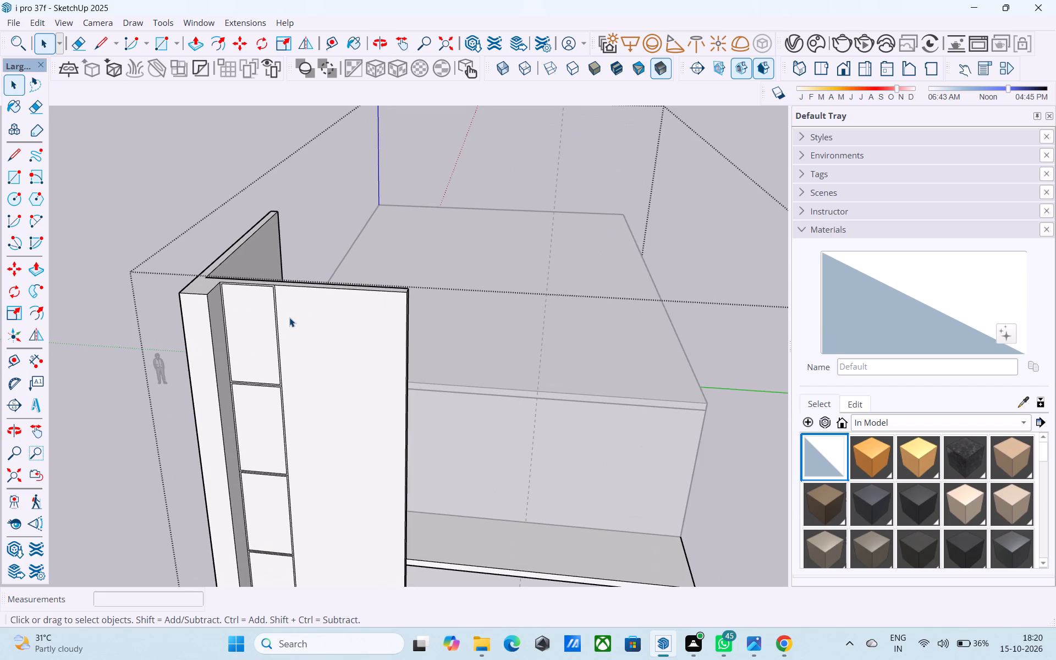
scroll(290, 317, up, 4)
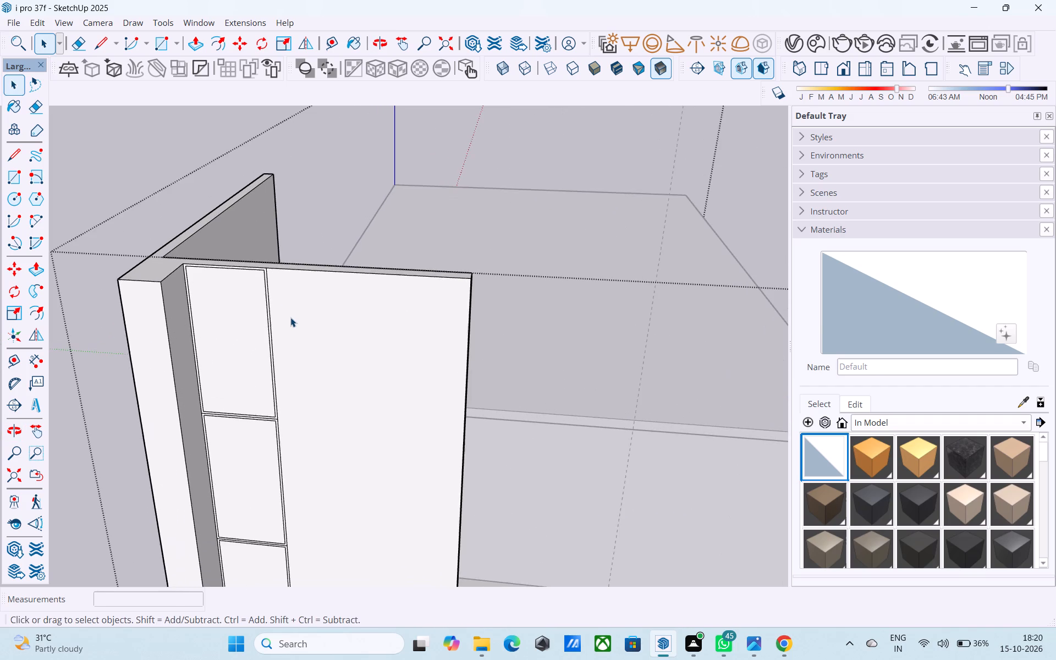
scroll(267, 293, up, 10)
click(261, 251)
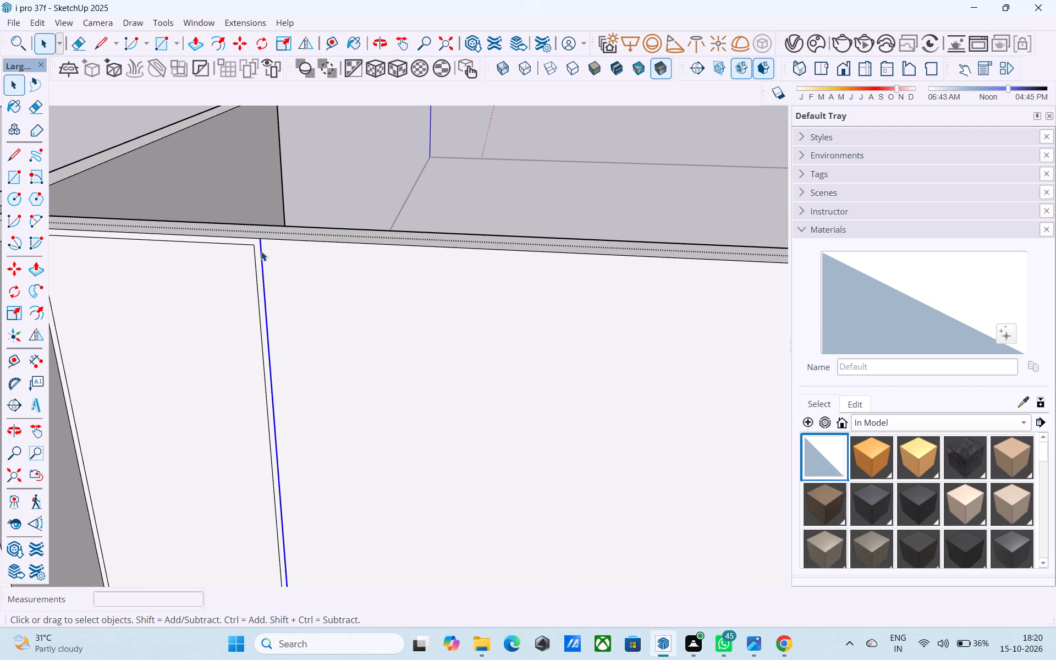
key(m)
click(265, 238)
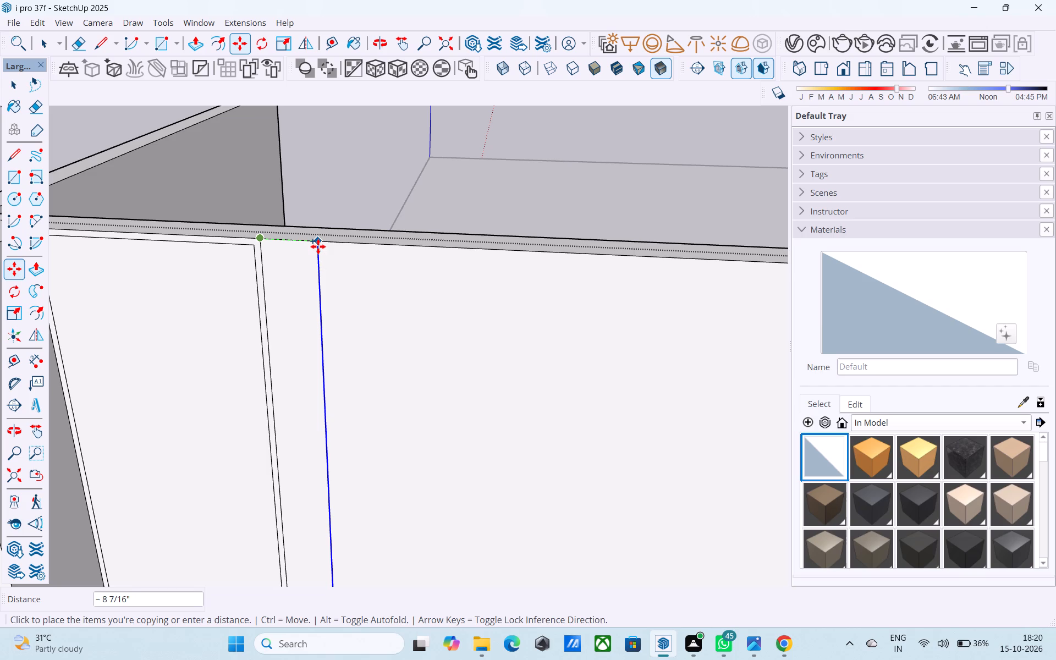
key(6)
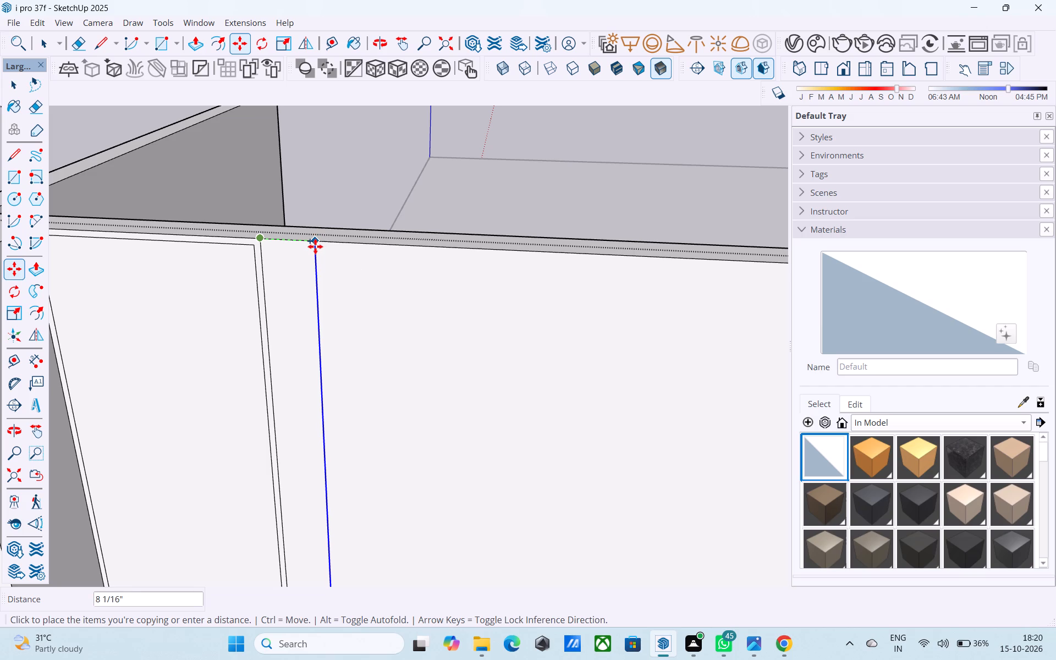
key(shift+quotedbl)
key(Return)
scroll(316, 246, down, 3)
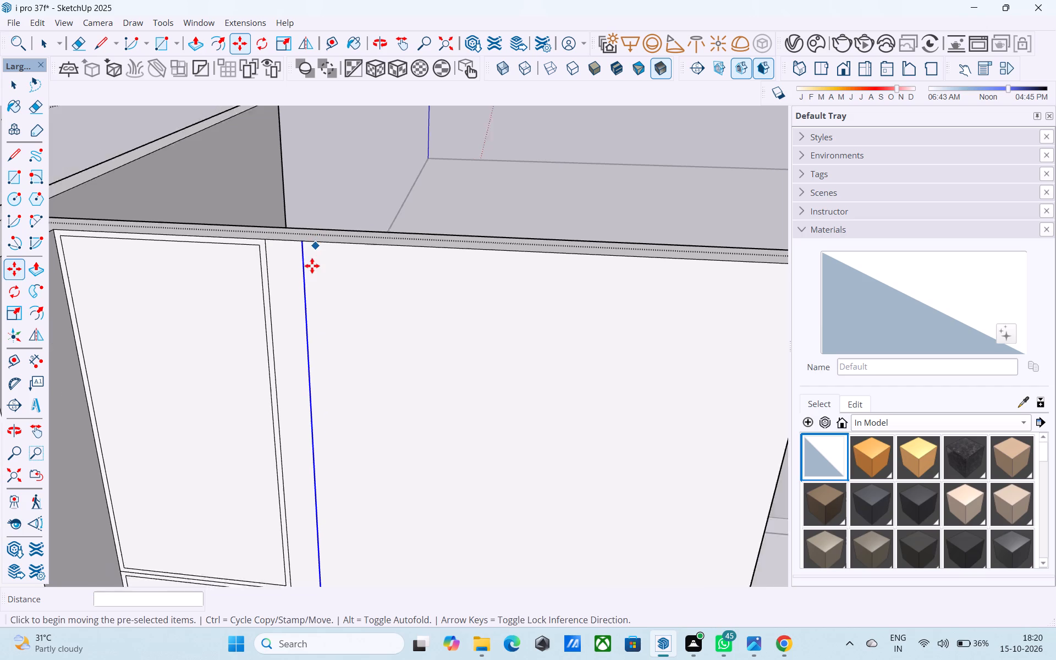
scroll(312, 266, down, 8)
middle_drag(343, 485, 348, 483)
scroll(343, 485, up, 1)
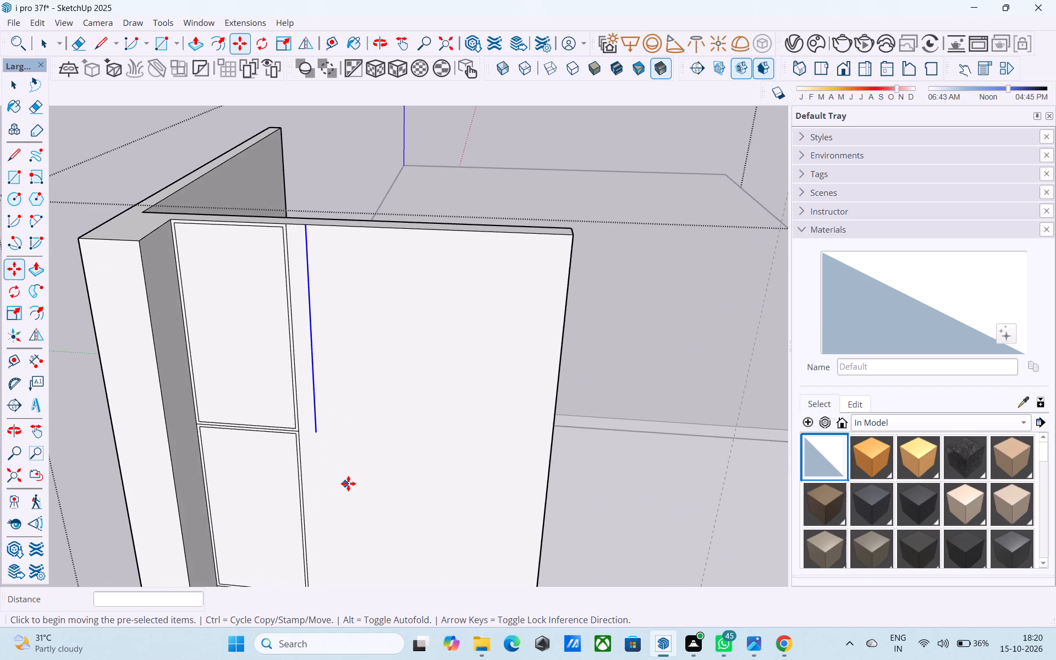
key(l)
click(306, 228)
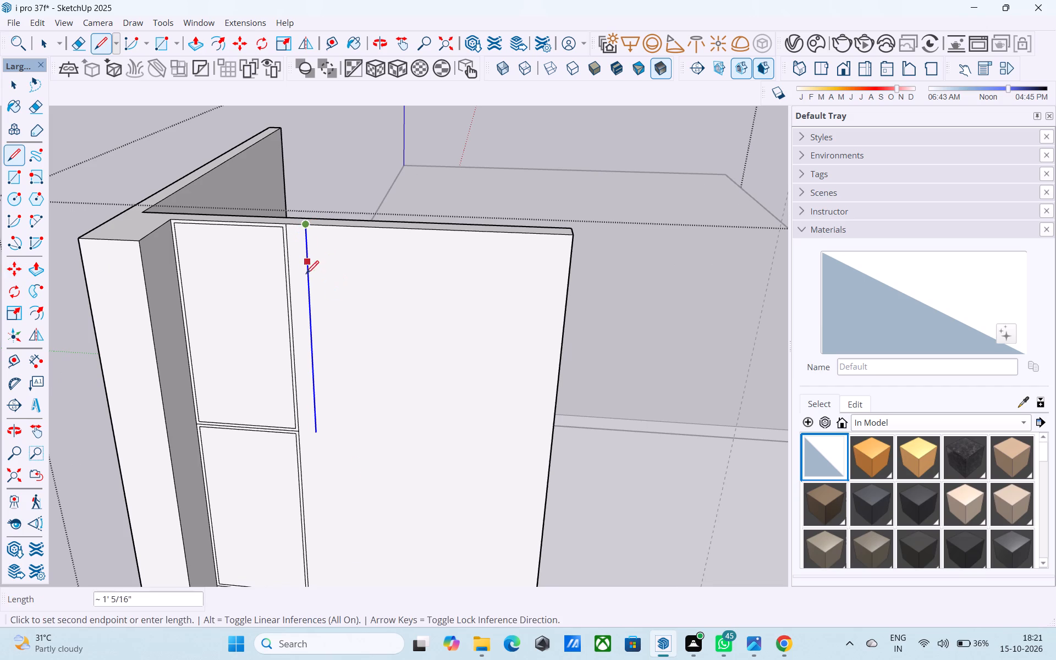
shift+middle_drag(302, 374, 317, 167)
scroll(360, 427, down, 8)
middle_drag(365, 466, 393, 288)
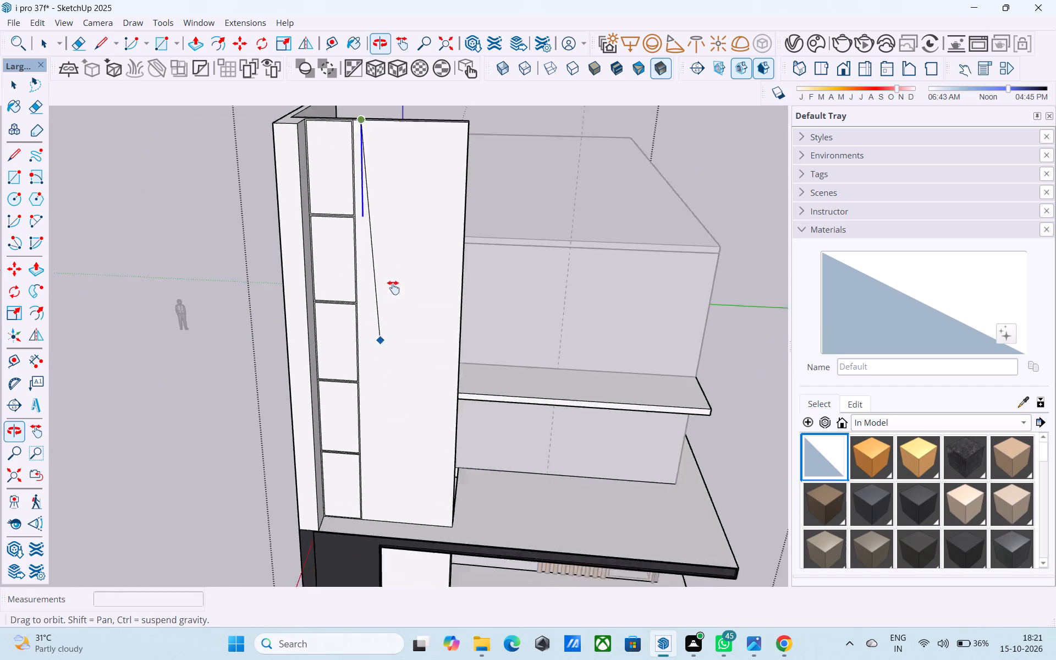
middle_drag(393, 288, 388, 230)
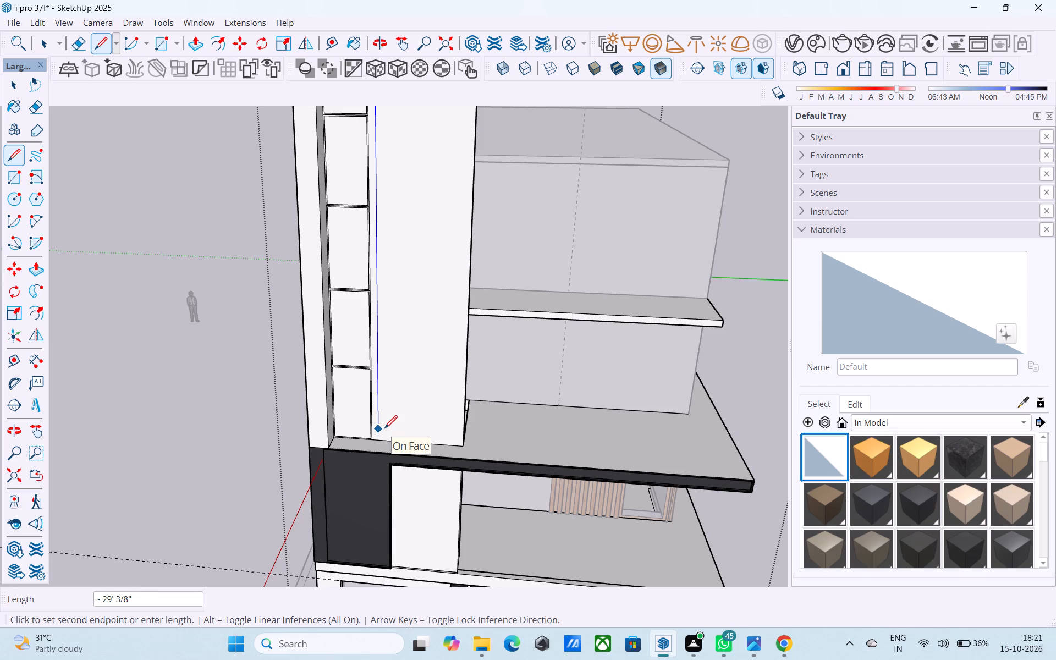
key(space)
Erase the short copied vertical edge beside the tower's topmost front panel.
scroll(409, 397, down, 2)
middle_drag(409, 397, 420, 535)
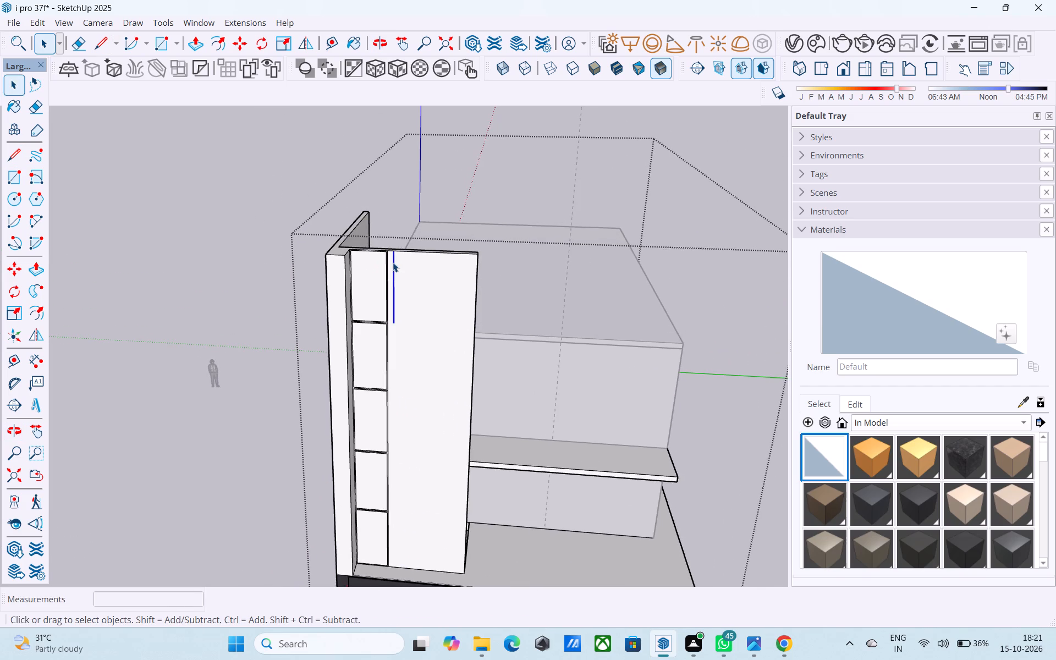
scroll(393, 262, up, 4)
key(e)
scroll(396, 264, up, 3)
click(396, 264)
key(space)
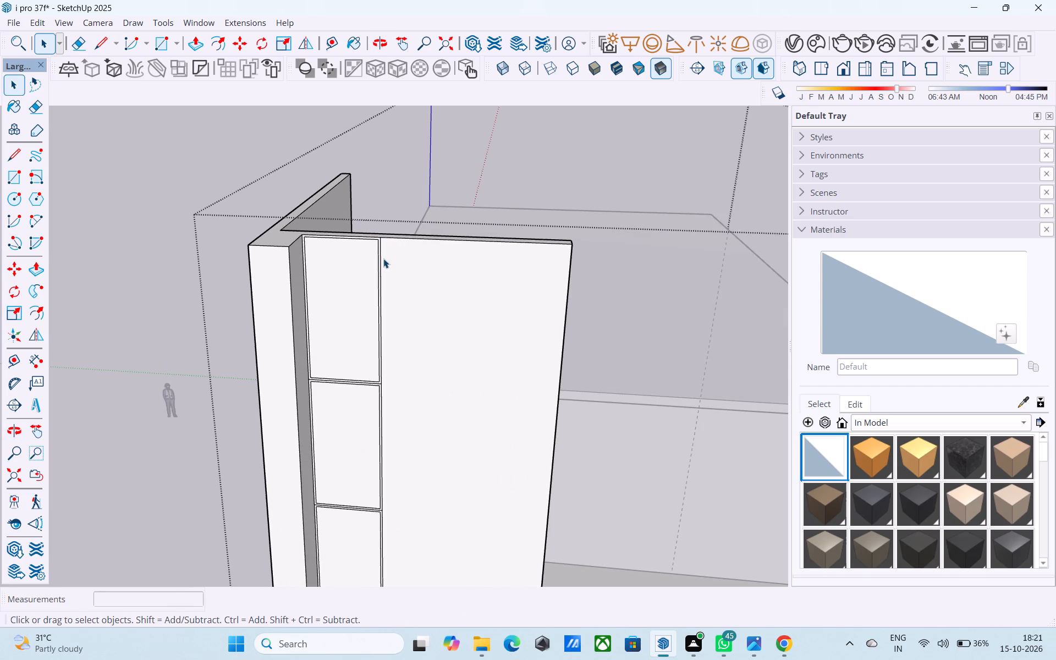
Copy the full-height line of vertical edges bordering the tower's stacked front panels 1' across onto the blank wall face.
click(381, 257)
shift+middle_drag(384, 271, 402, 166)
shift+scroll(411, 296, up, 9)
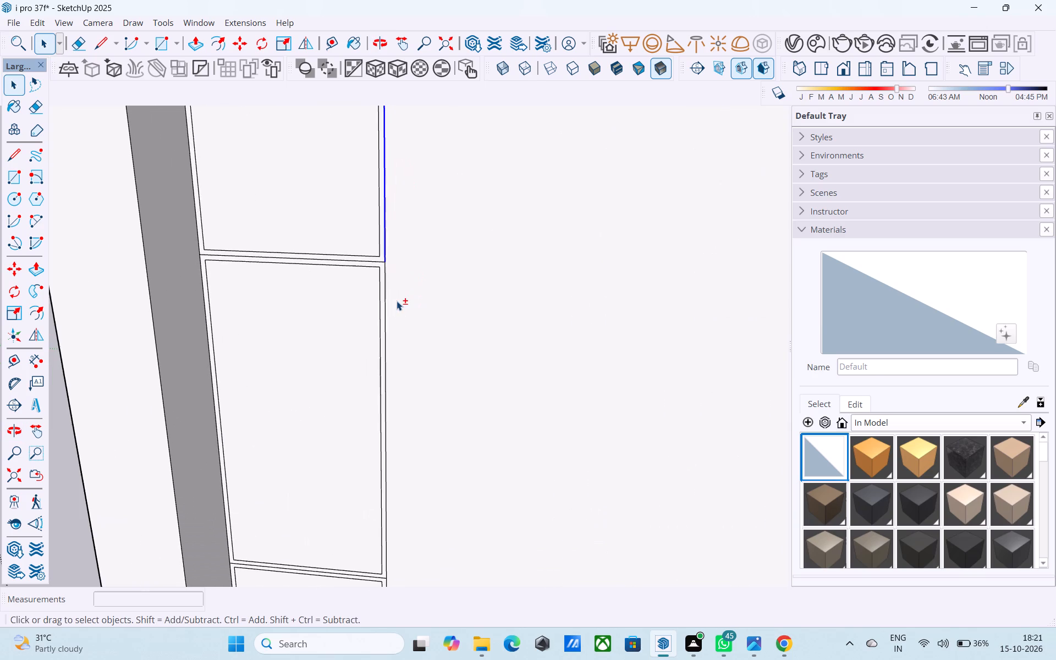
shift+click(387, 285)
shift+scroll(389, 283, down, 7)
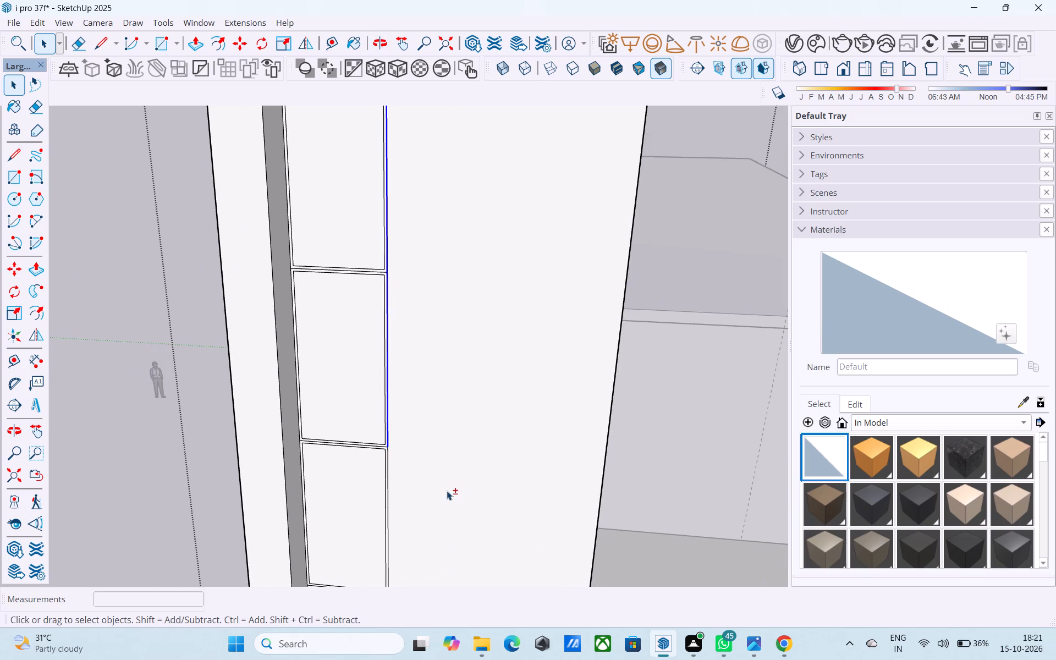
shift+middle_drag(427, 476, 418, 377)
shift+scroll(402, 394, up, 5)
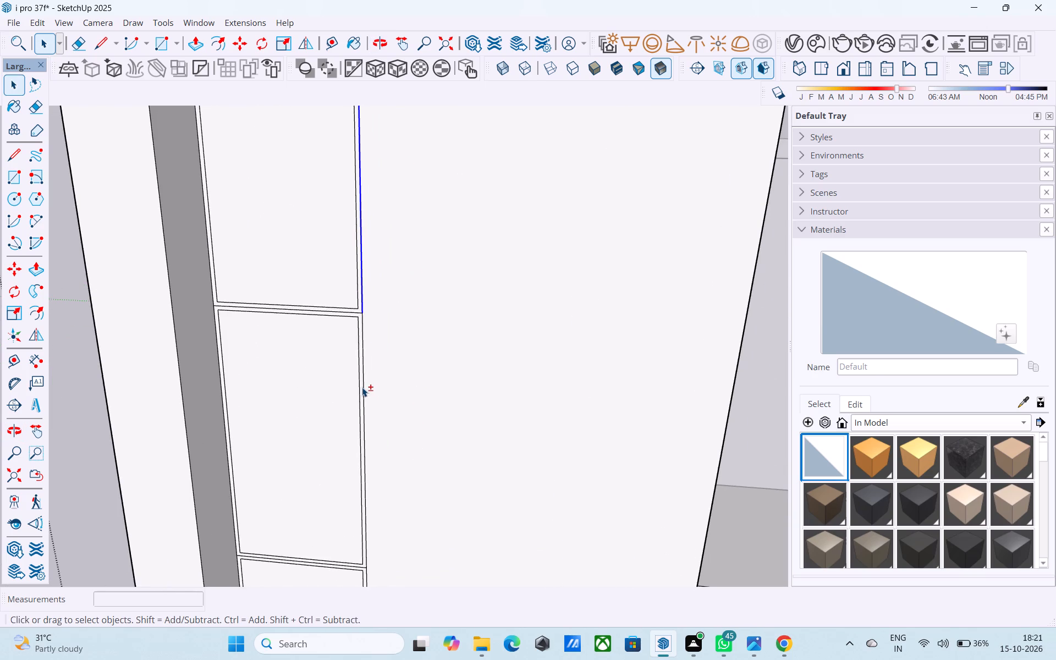
shift+click(362, 387)
shift+scroll(348, 350, down, 6)
shift+middle_drag(382, 488, 339, 296)
shift+scroll(340, 317, up, 6)
shift+scroll(310, 361, up, 2)
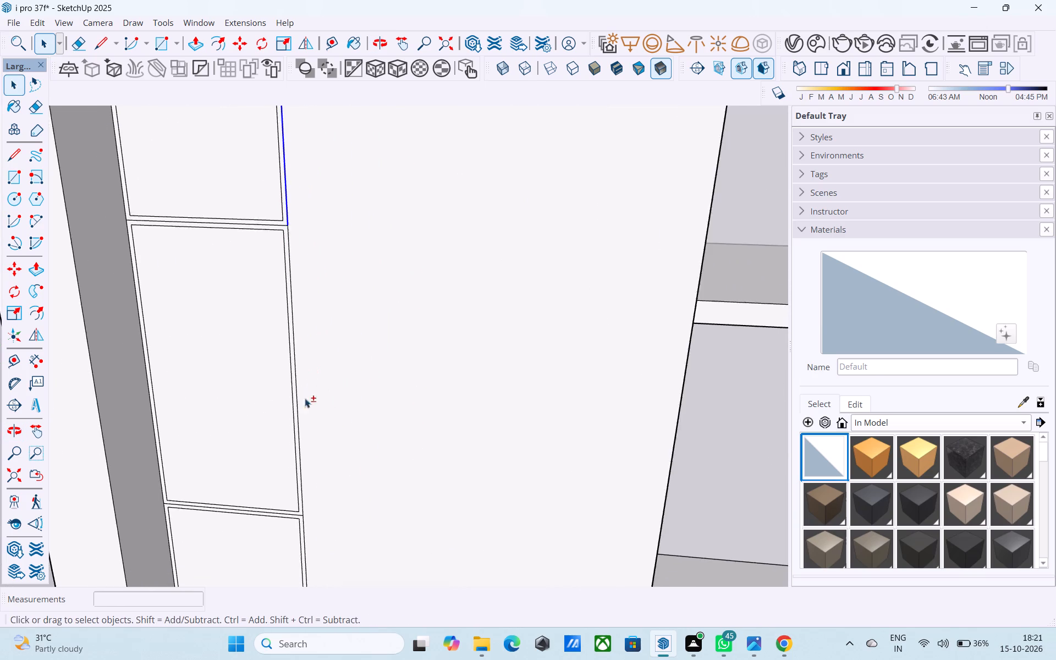
shift+click(302, 538)
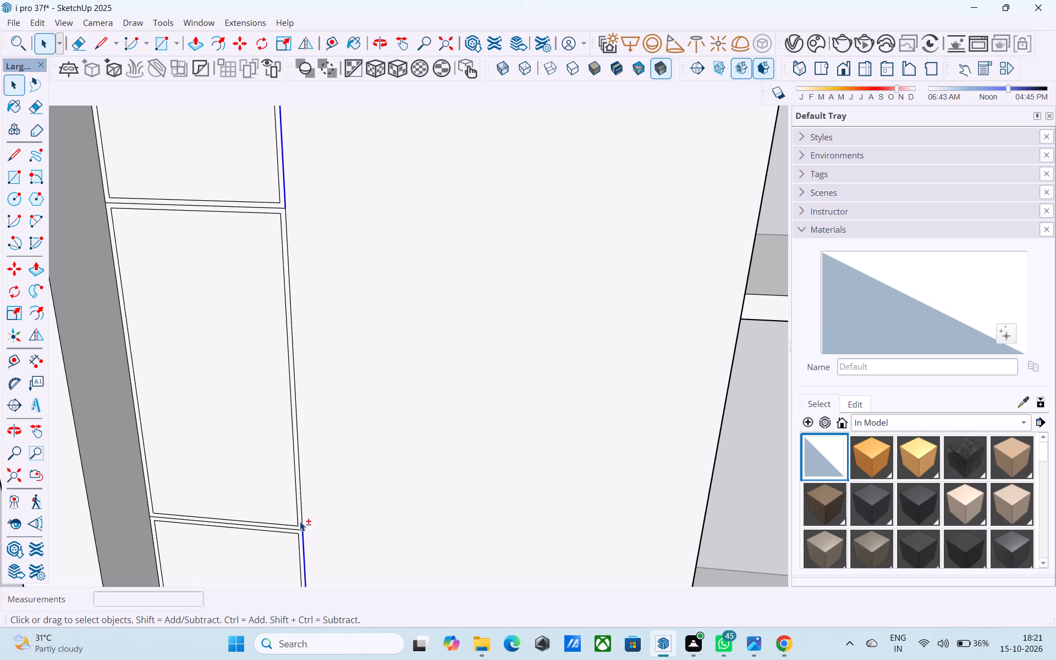
shift+click(301, 522)
shift+scroll(305, 524, down, 13)
shift+middle_drag(304, 525, 340, 367)
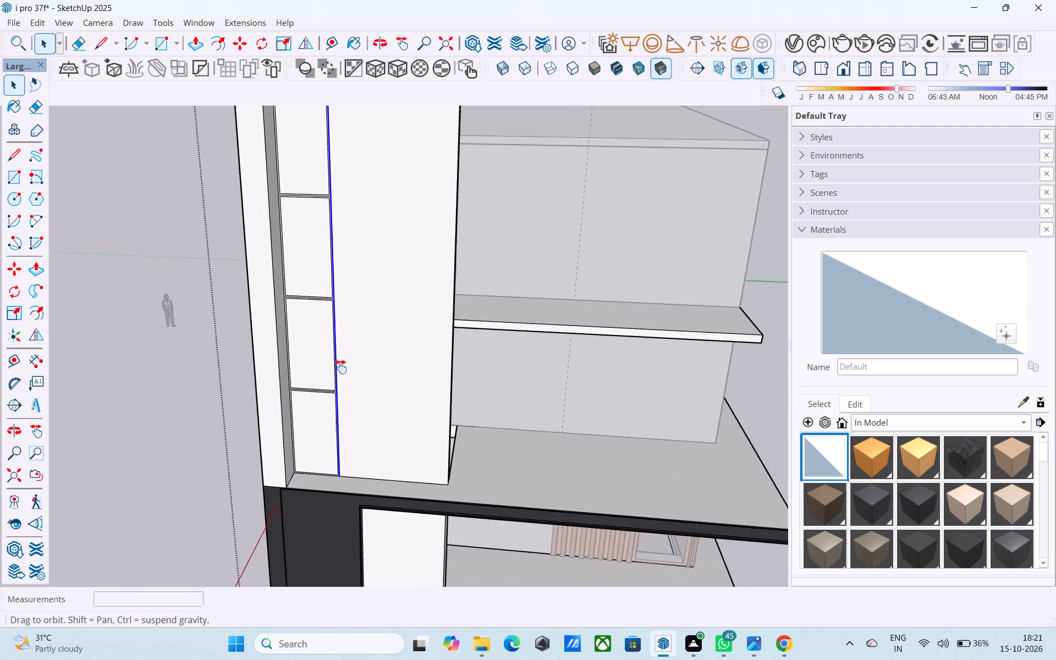
shift+middle_drag(340, 367, 349, 609)
shift+middle_drag(356, 437, 358, 496)
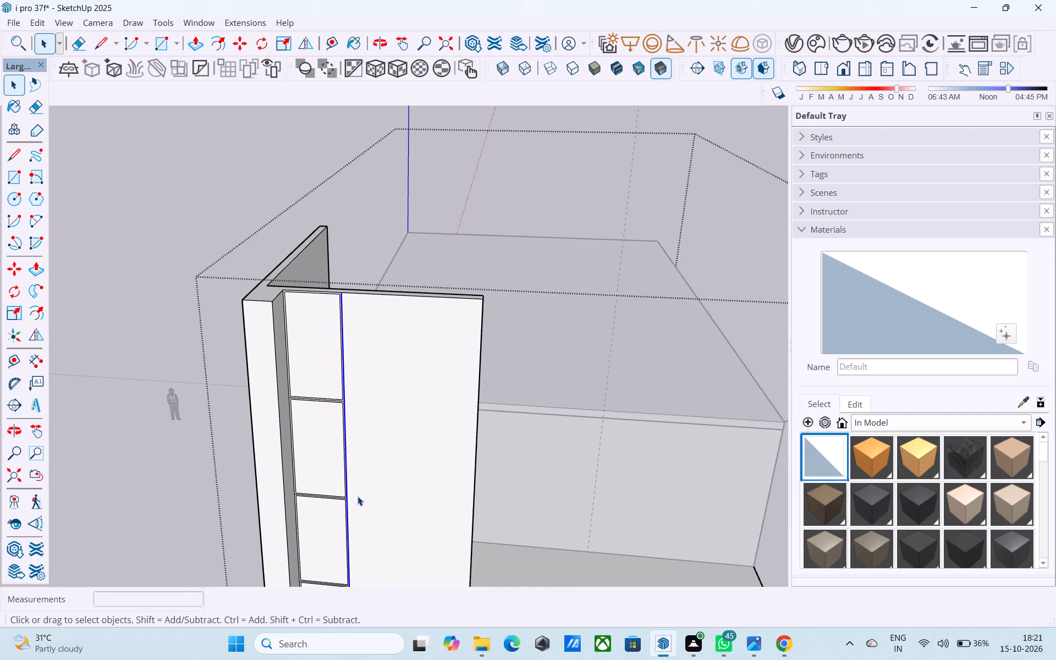
key(m)
scroll(338, 304, up, 5)
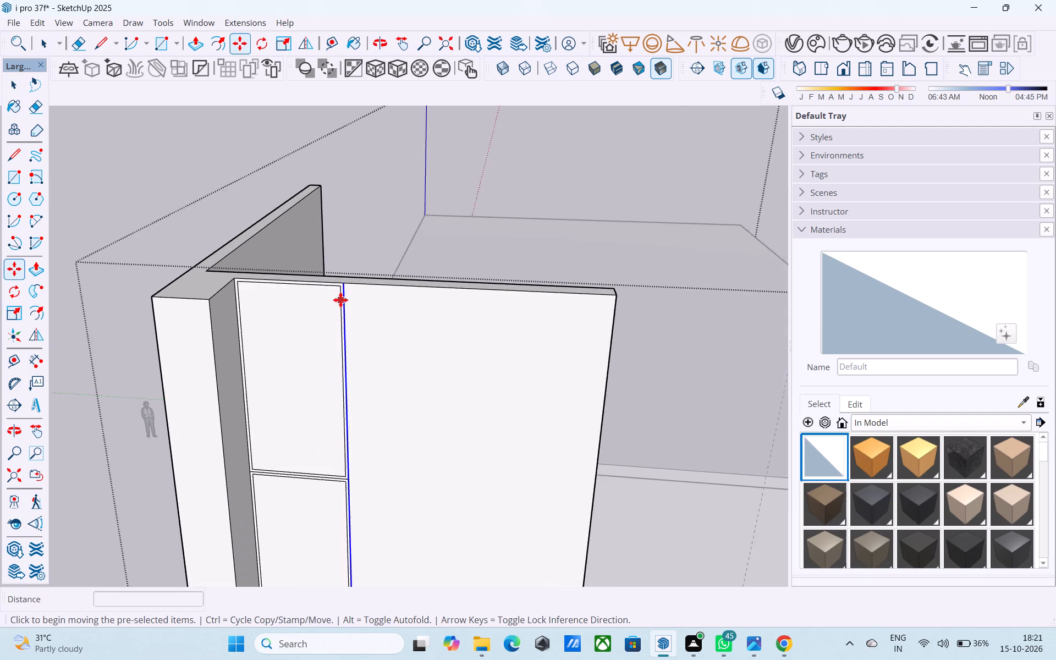
scroll(340, 300, up, 2)
scroll(342, 299, down, 1)
scroll(342, 299, up, 1)
click(343, 282)
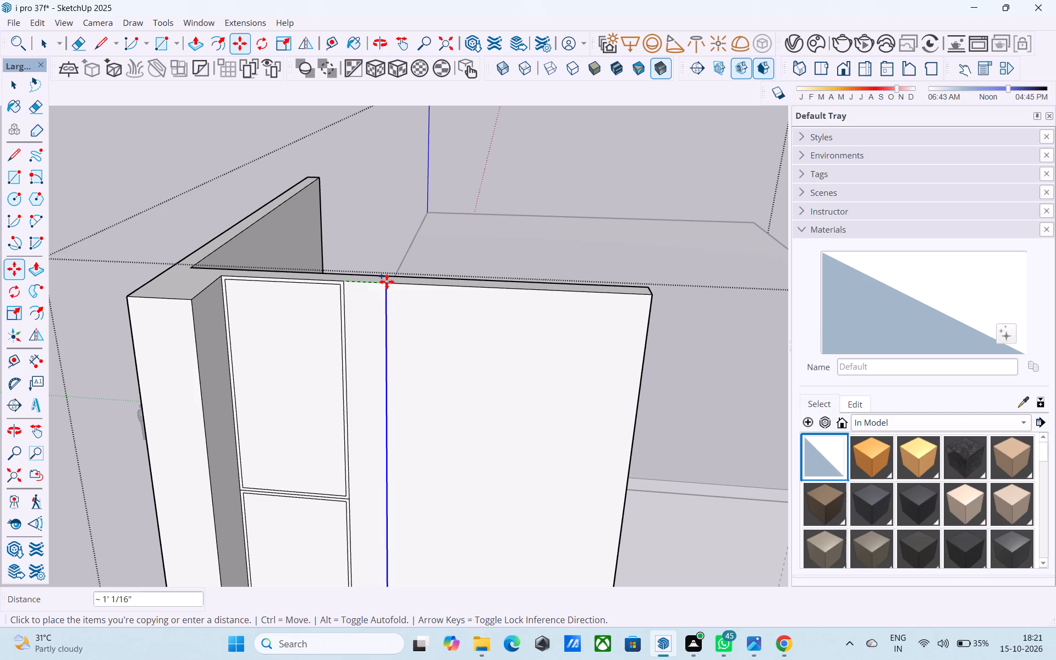
text(1')
key(Return)
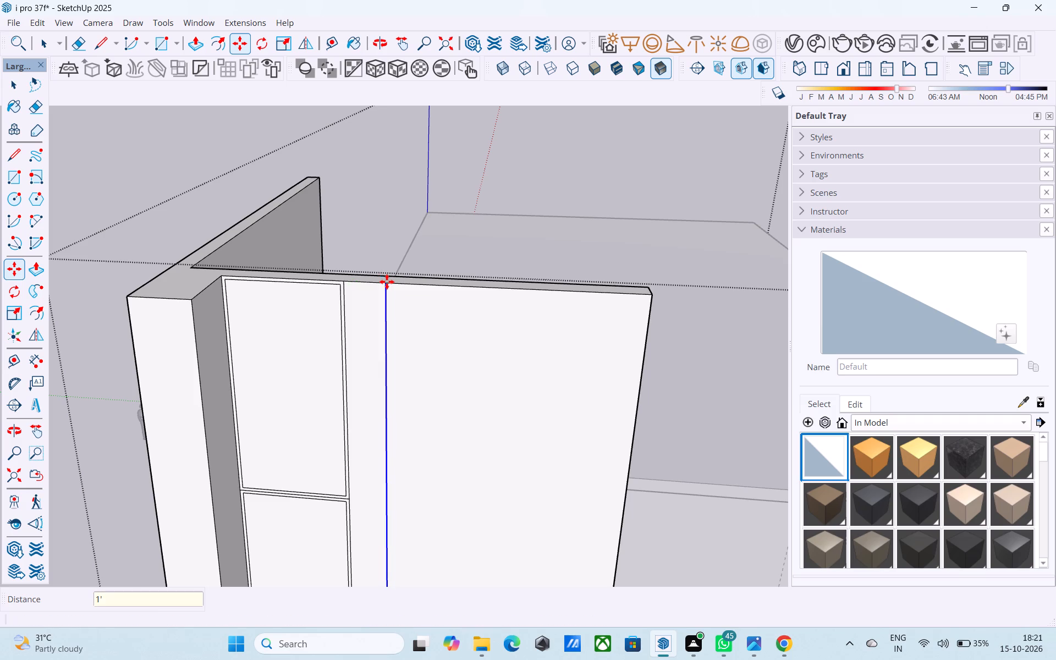
key(space)
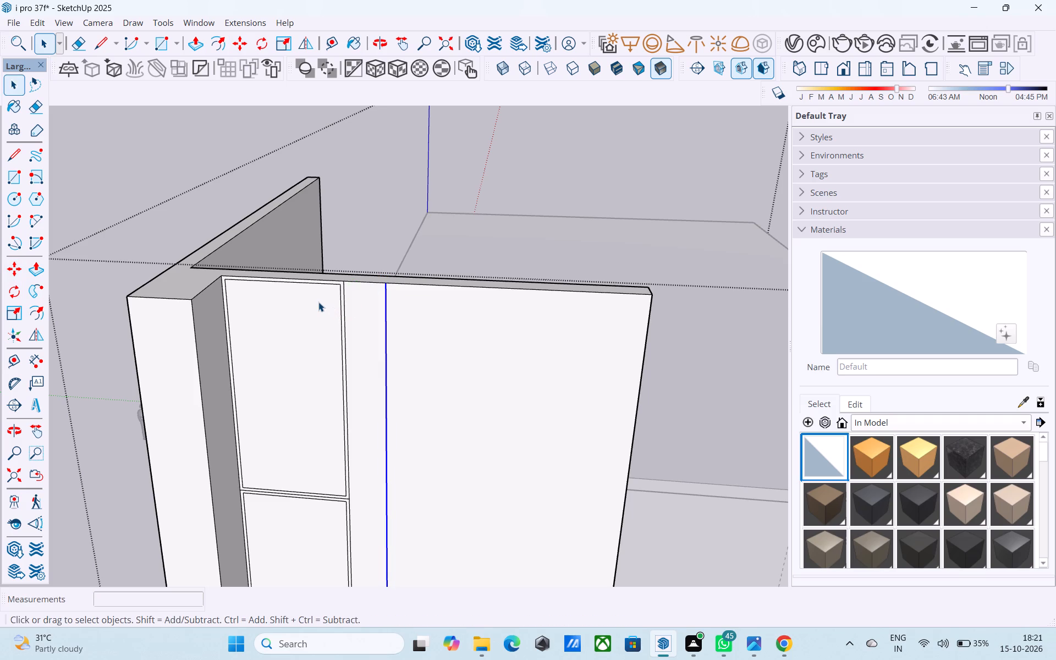
Close the tower group so that editing returns to the whole house model.
scroll(318, 302, down, 1)
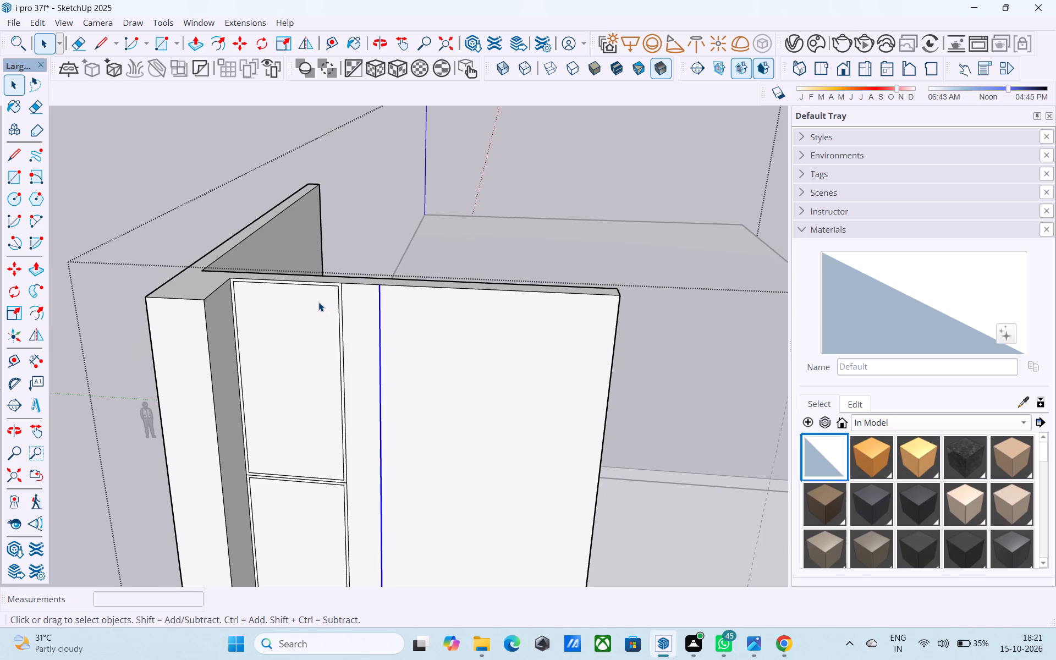
middle_drag(317, 300, 288, 288)
scroll(285, 285, up, 1)
scroll(280, 274, down, 19)
middle_drag(384, 442, 375, 422)
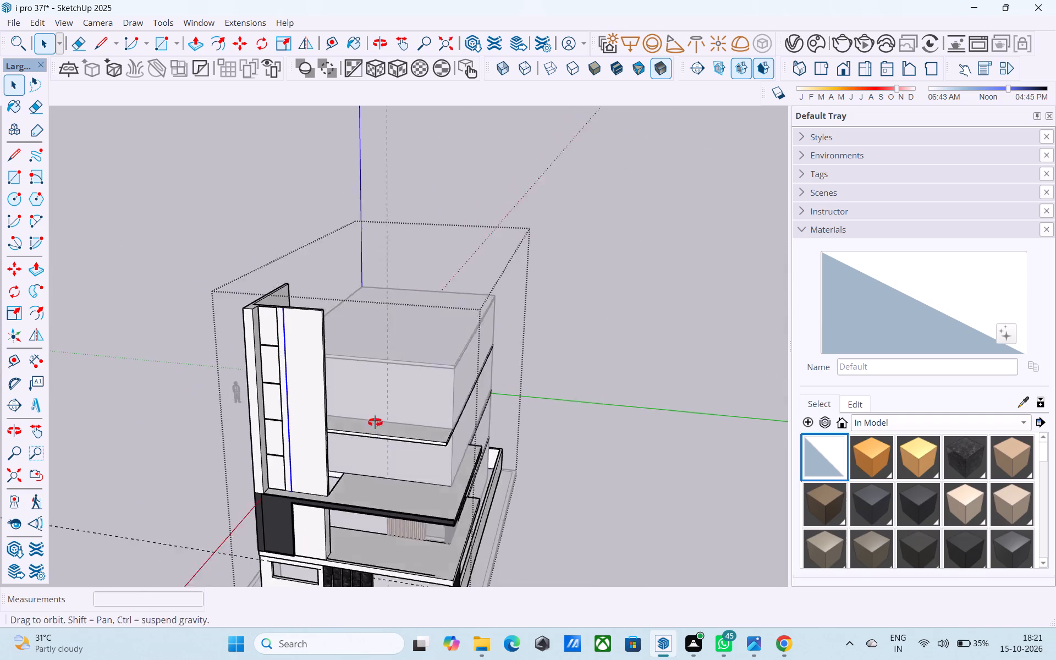
middle_drag(375, 422, 372, 396)
click(559, 404)
Examine the wooden slat cladding around the opening beneath the dark canopy and the divided tower front above it.
middle_drag(498, 435, 489, 349)
scroll(365, 435, up, 13)
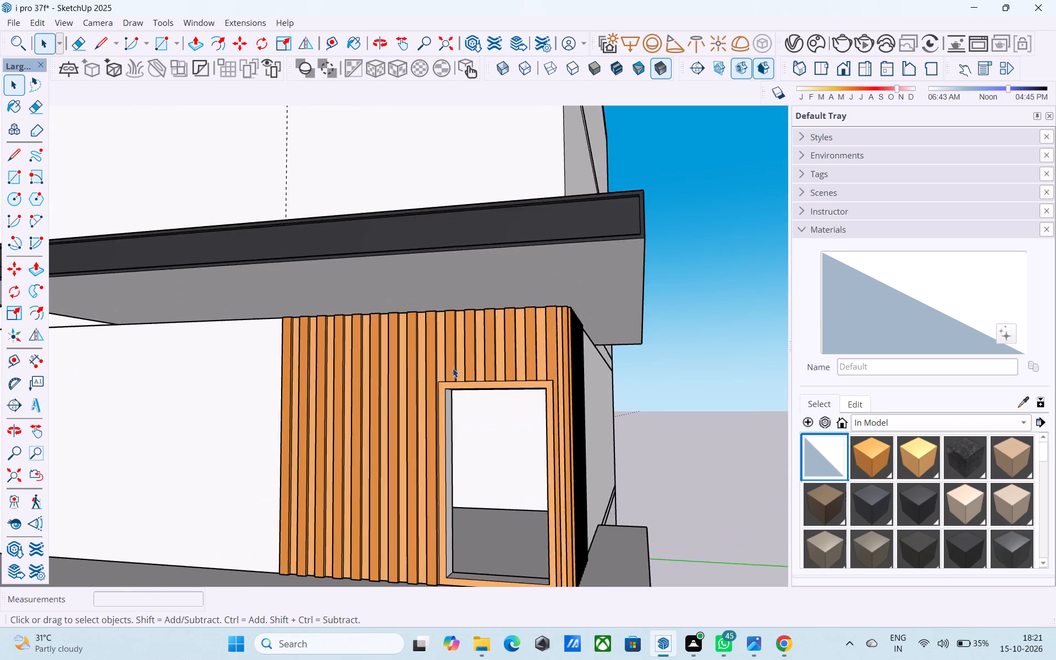
scroll(453, 368, up, 5)
middle_drag(430, 366, 620, 348)
scroll(324, 356, up, 3)
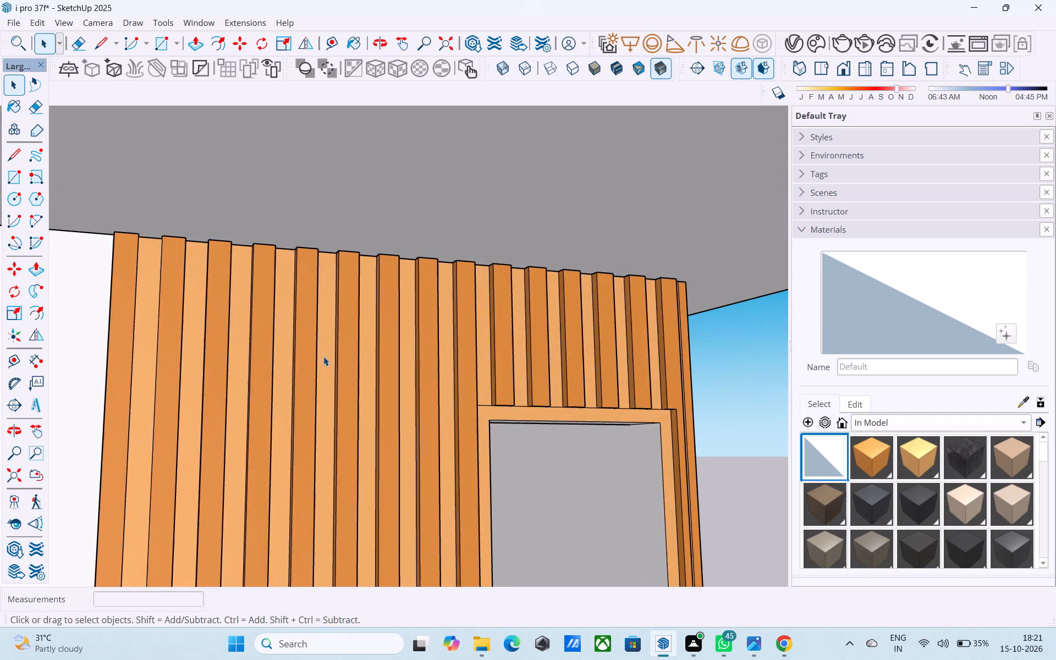
middle_drag(321, 356, 159, 386)
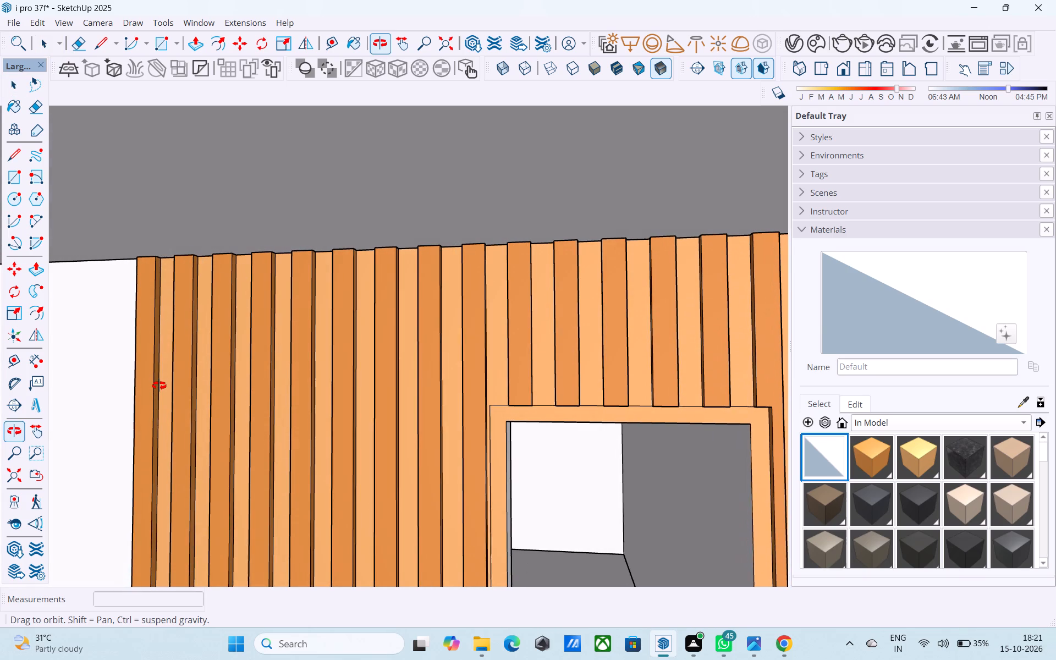
middle_drag(159, 386, 158, 386)
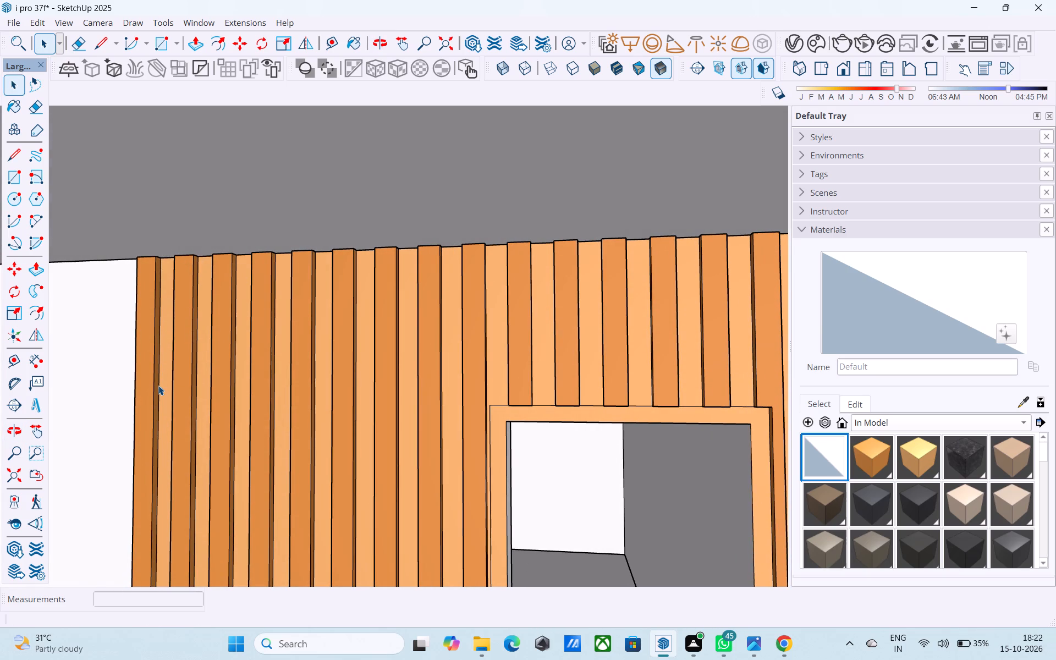
scroll(346, 372, down, 5)
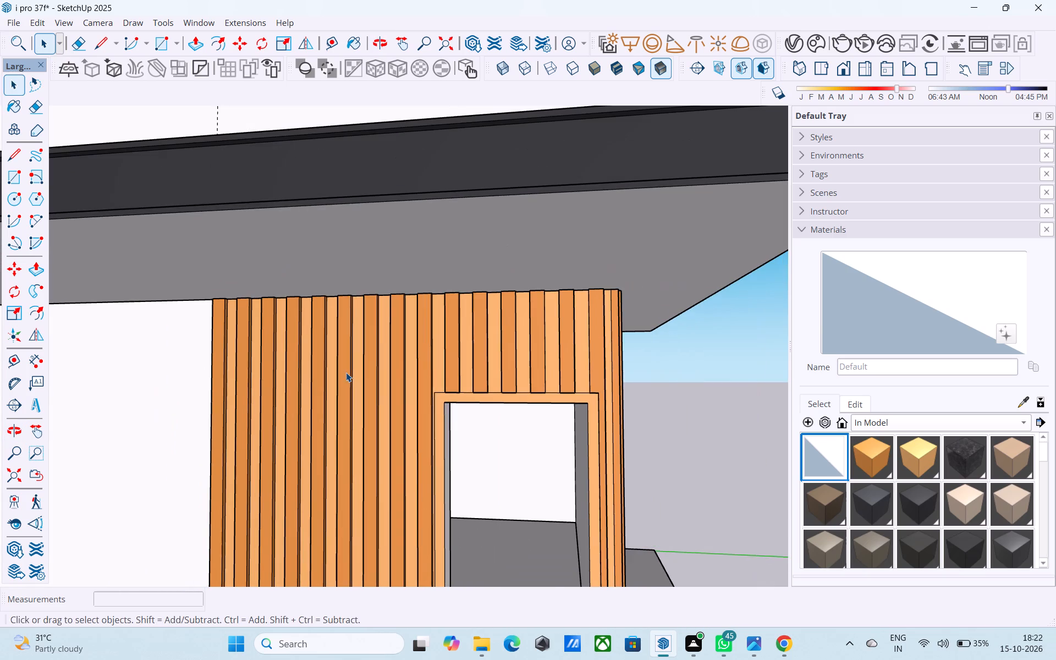
middle_drag(220, 339, 409, 339)
scroll(409, 339, down, 9)
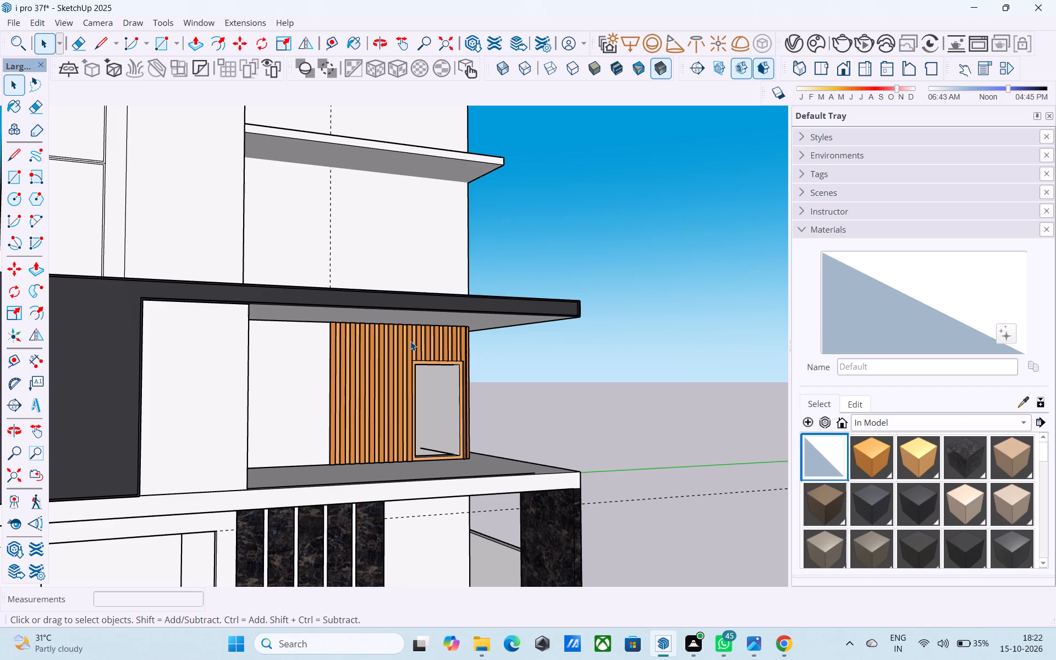
scroll(410, 341, up, 3)
scroll(410, 341, down, 9)
middle_drag(309, 242, 246, 442)
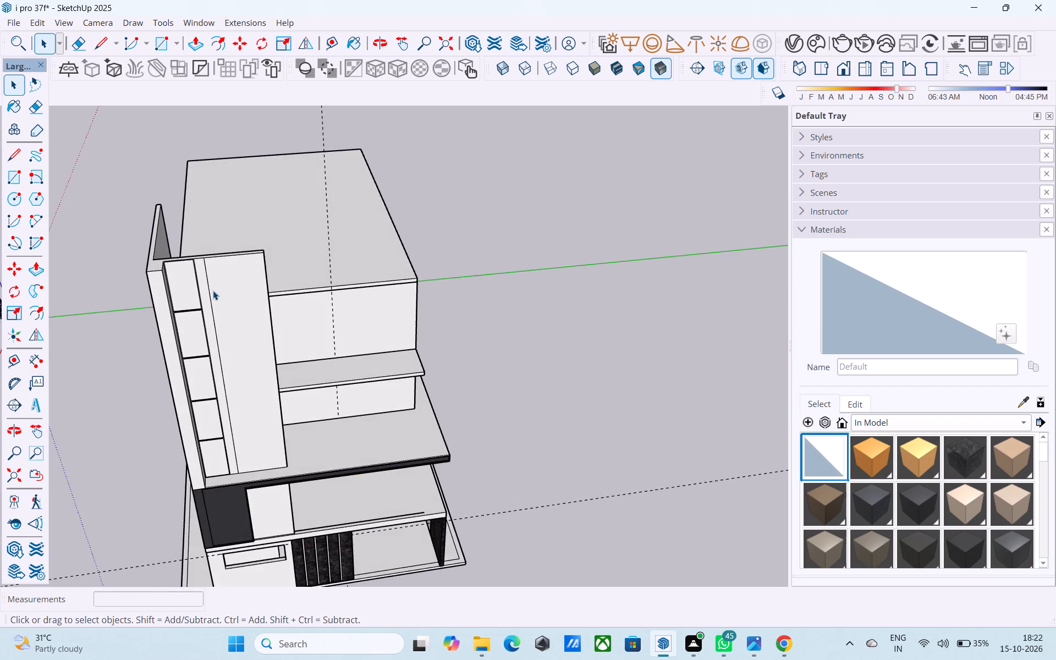
scroll(213, 284, up, 4)
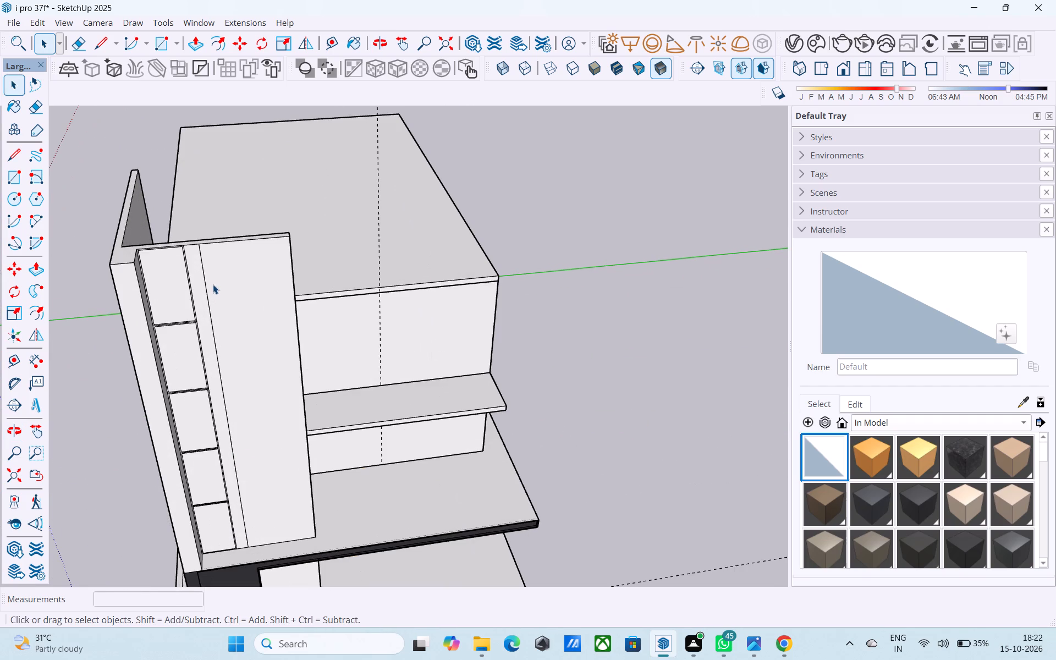
middle_drag(297, 382, 261, 268)
scroll(266, 261, down, 6)
scroll(378, 432, up, 9)
scroll(378, 432, down, 1)
scroll(378, 432, up, 5)
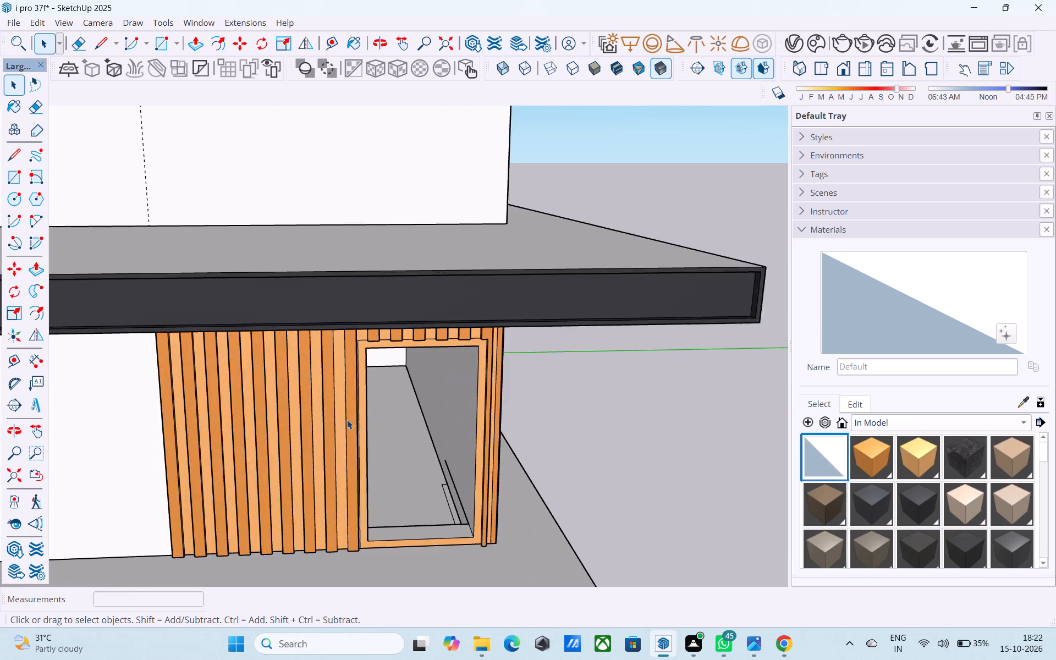
scroll(347, 420, up, 2)
middle_drag(332, 417, 374, 344)
scroll(373, 344, up, 4)
scroll(338, 319, down, 3)
middle_drag(335, 319, 443, 315)
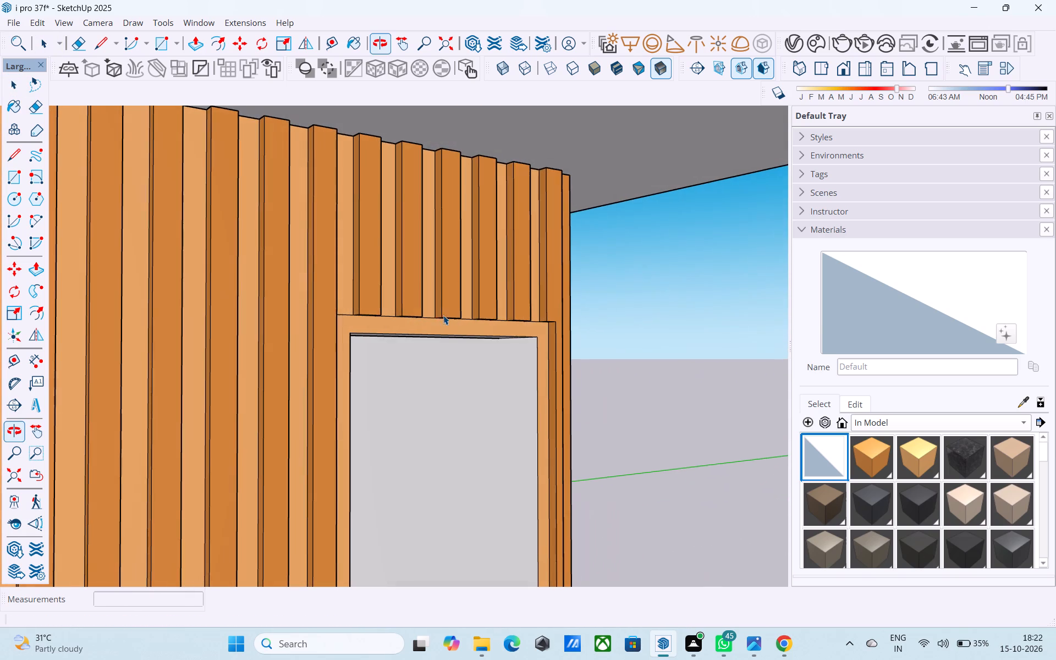
scroll(397, 285, down, 1)
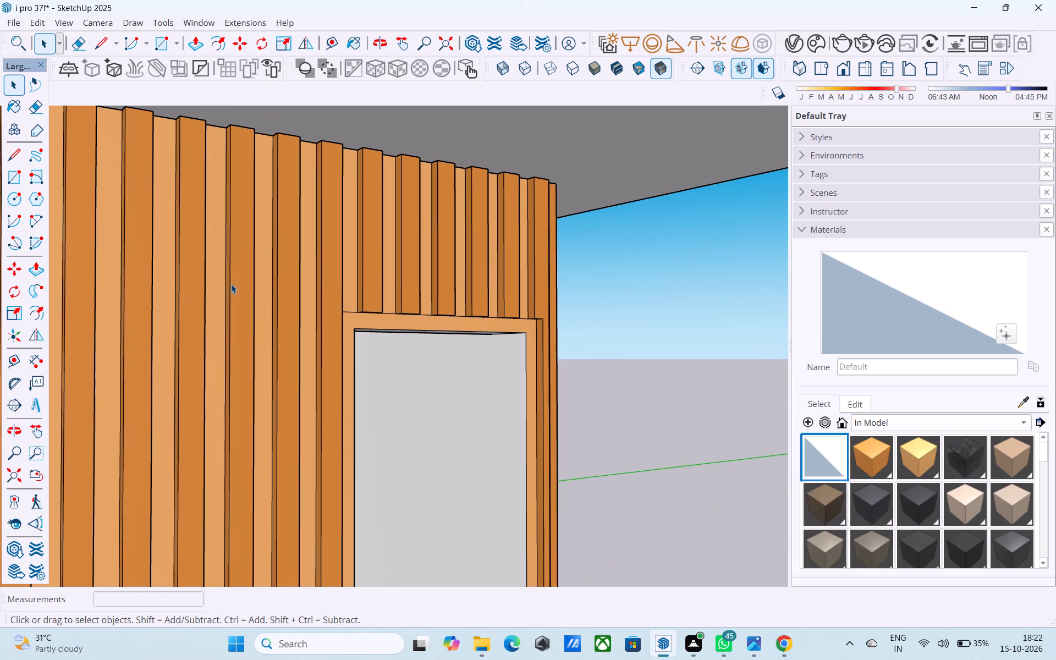
middle_drag(236, 284, 133, 289)
Examine the whole house from the front and side, including the tower and the upper-storey ledge.
scroll(334, 299, down, 16)
middle_drag(327, 331, 296, 339)
scroll(560, 255, down, 7)
middle_drag(417, 243, 367, 337)
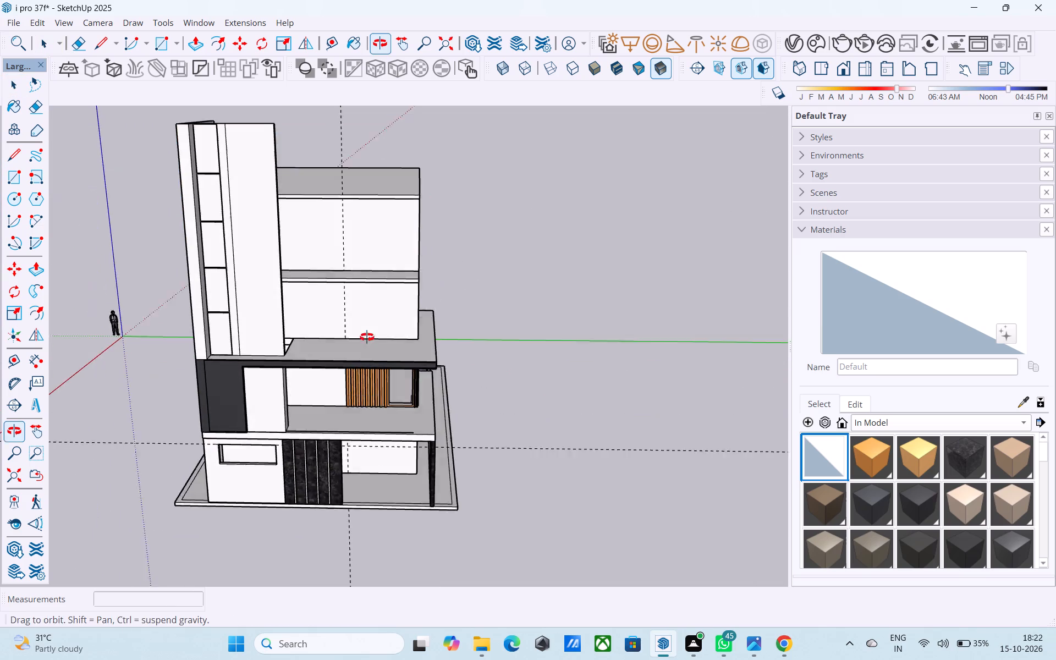
middle_drag(367, 337, 372, 368)
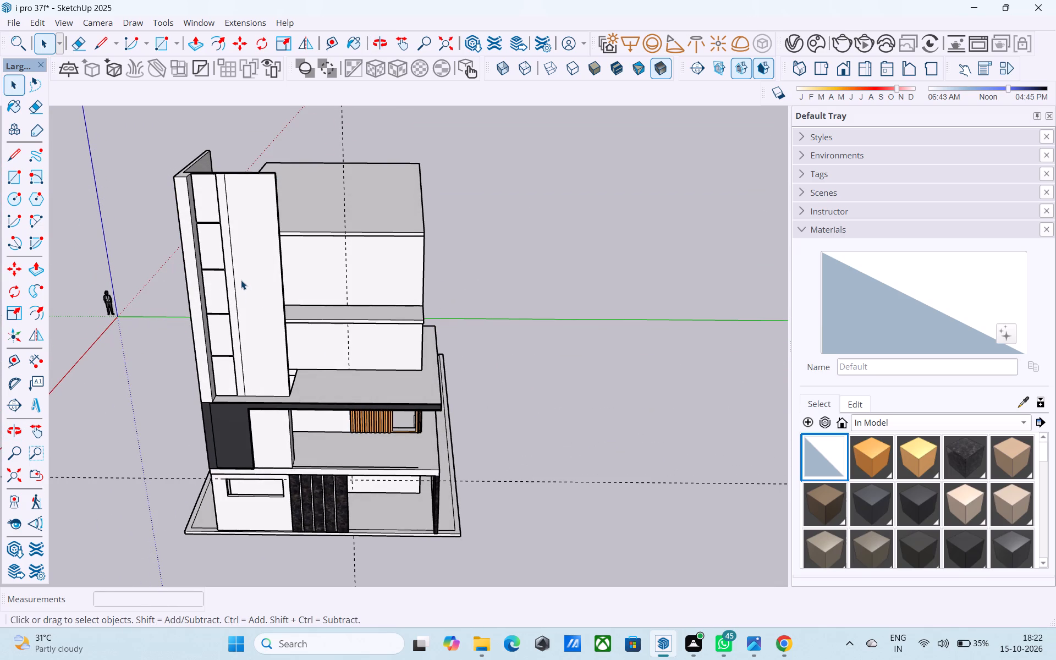
scroll(239, 326, down, 5)
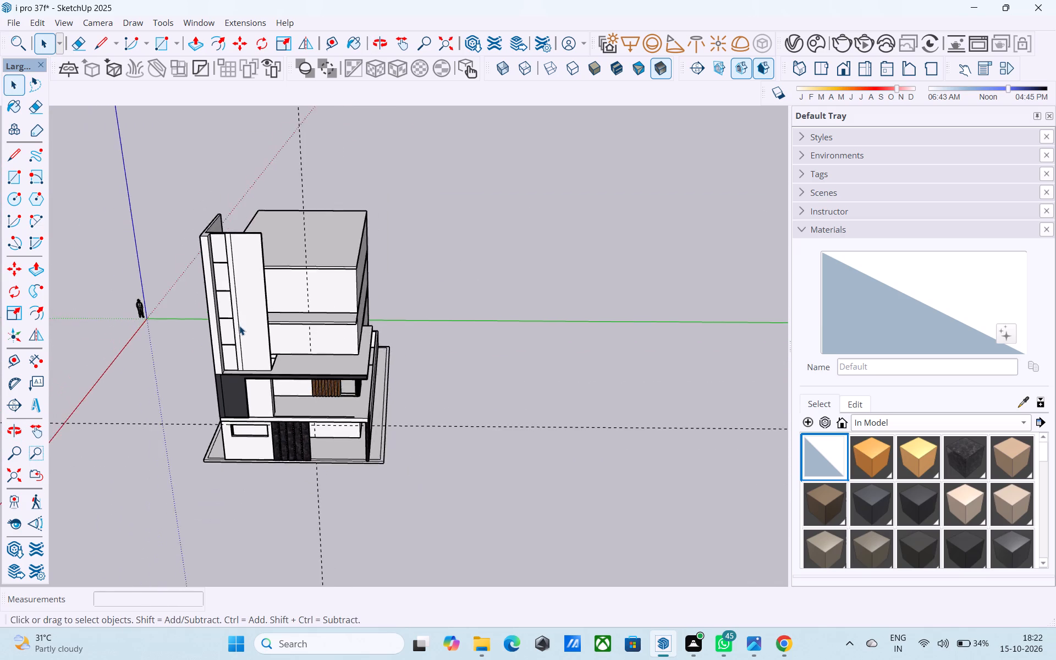
middle_drag(239, 326, 119, 297)
scroll(177, 296, up, 6)
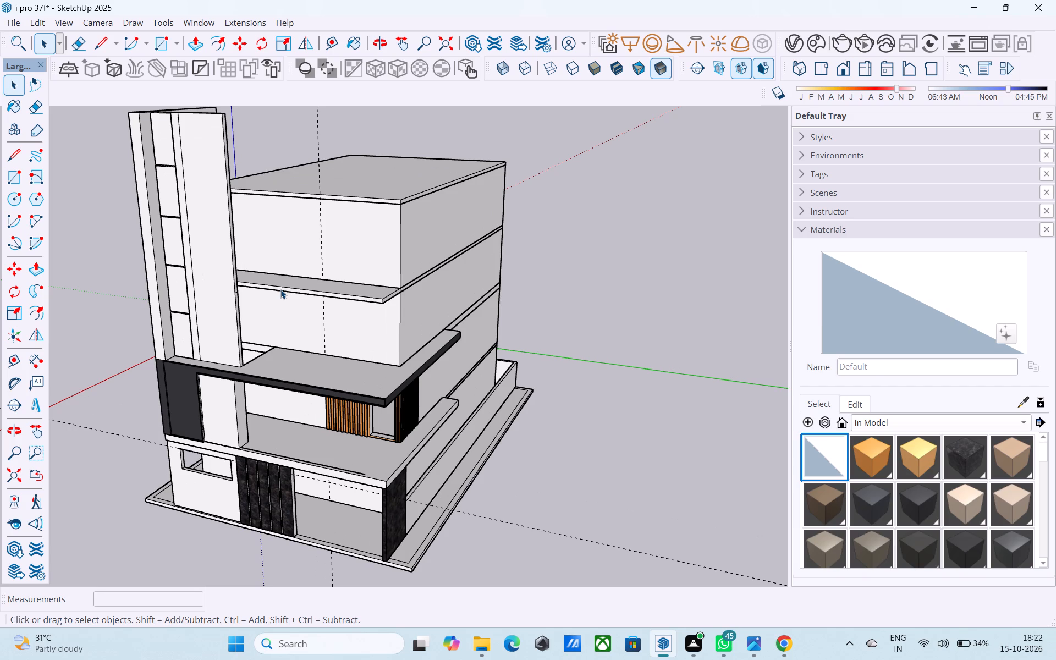
middle_drag(280, 289, 289, 250)
middle_drag(245, 276, 196, 280)
scroll(196, 279, down, 1)
scroll(196, 279, up, 4)
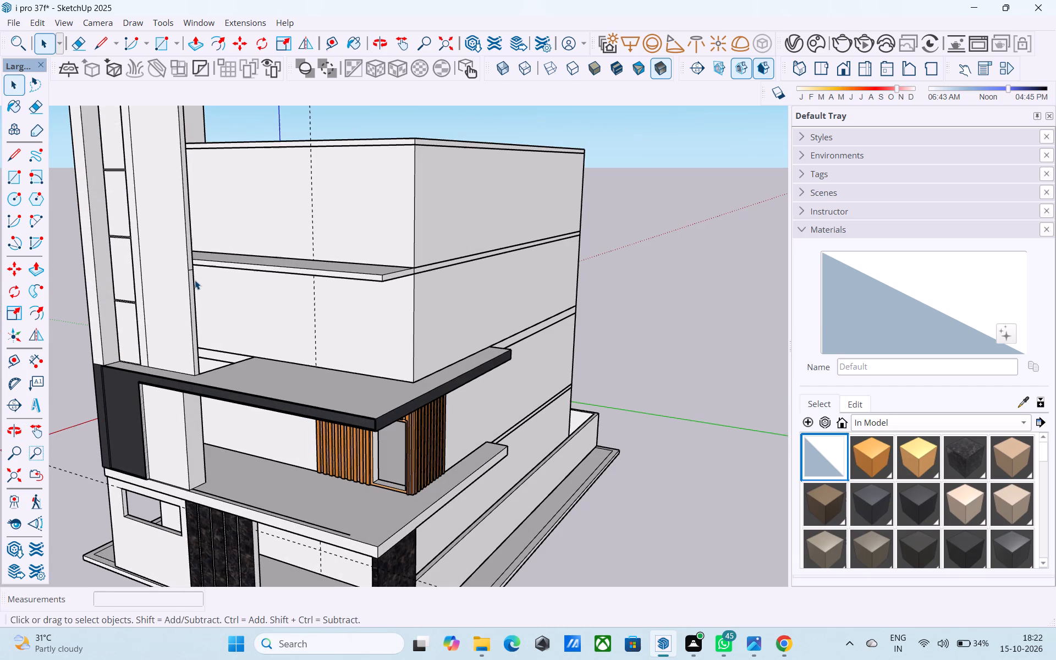
Draw a 6' horizontal line across the tower's blank front wall, level with the upper-storey ledge's underside.
scroll(187, 260, up, 7)
key(l)
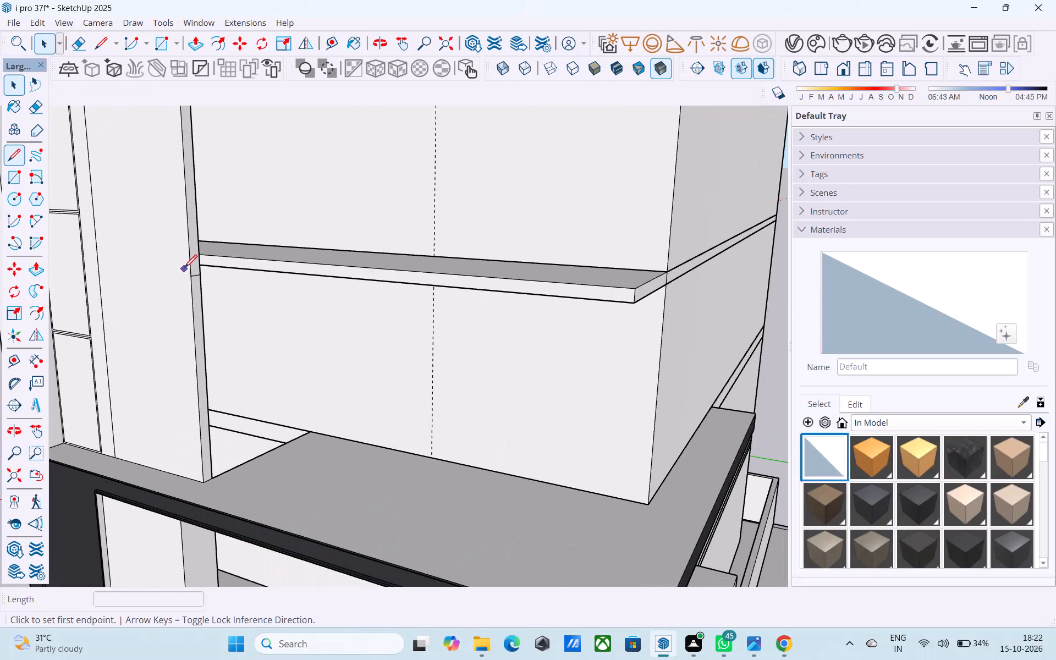
click(189, 277)
click(100, 267)
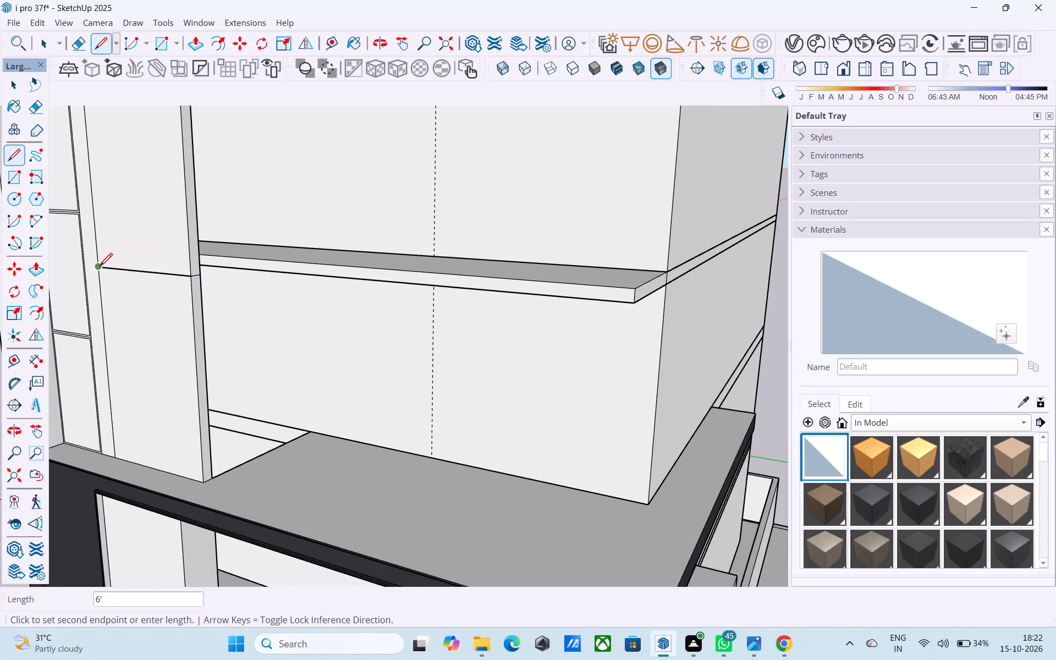
Copy the new horizontal line 1' upward on the tower front.
key(space)
click(157, 273)
key(m)
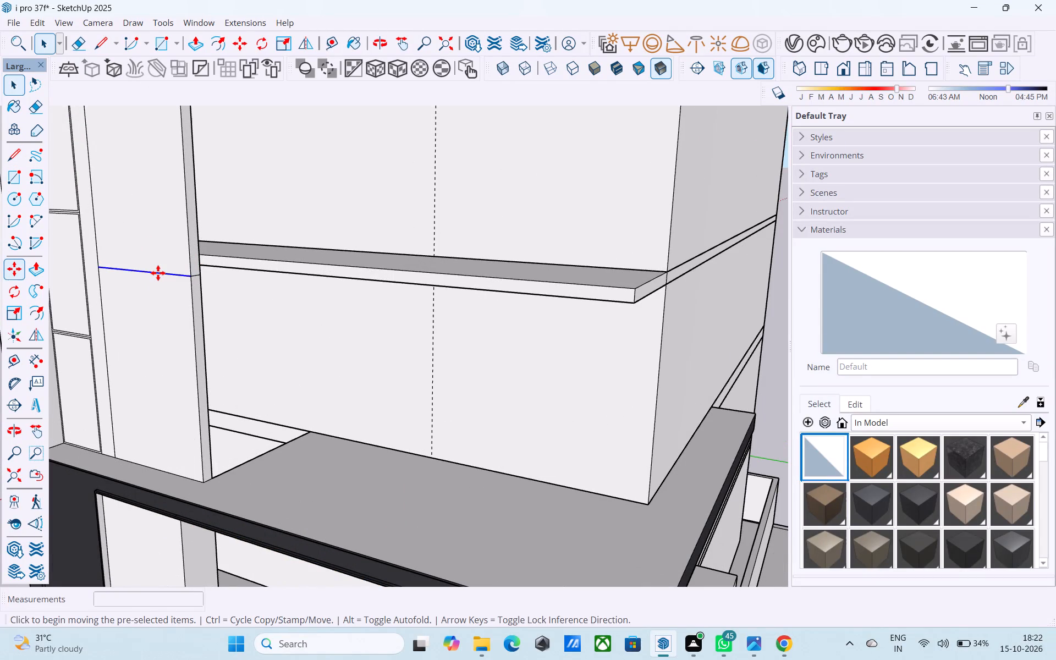
click(189, 280)
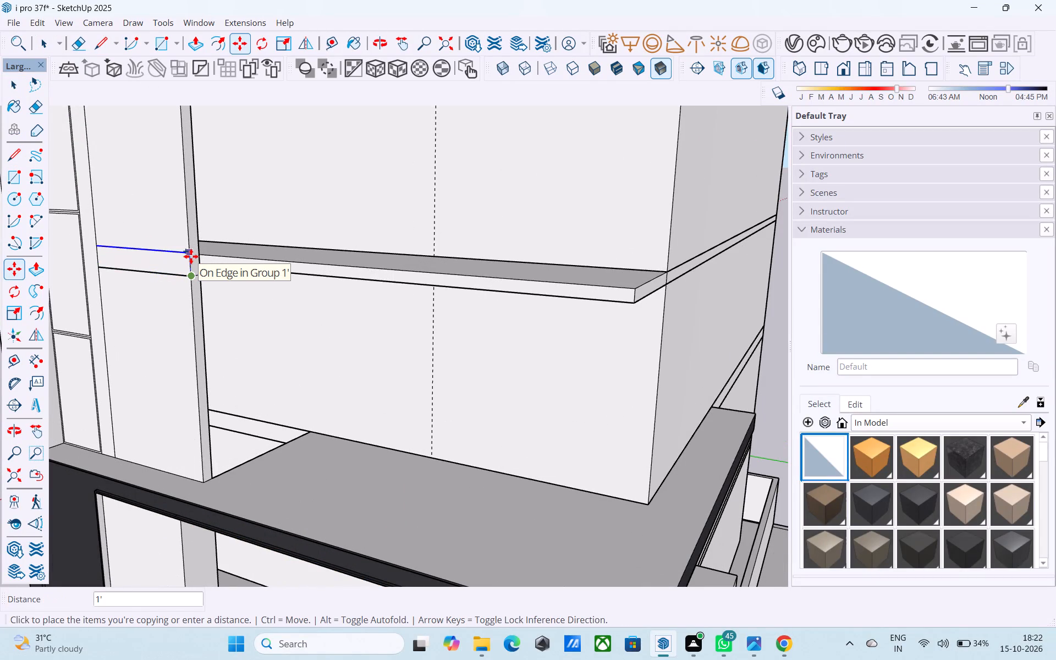
click(191, 256)
Draw a short line across the tower's narrow side face at the height of the copied line.
scroll(191, 256, down, 3)
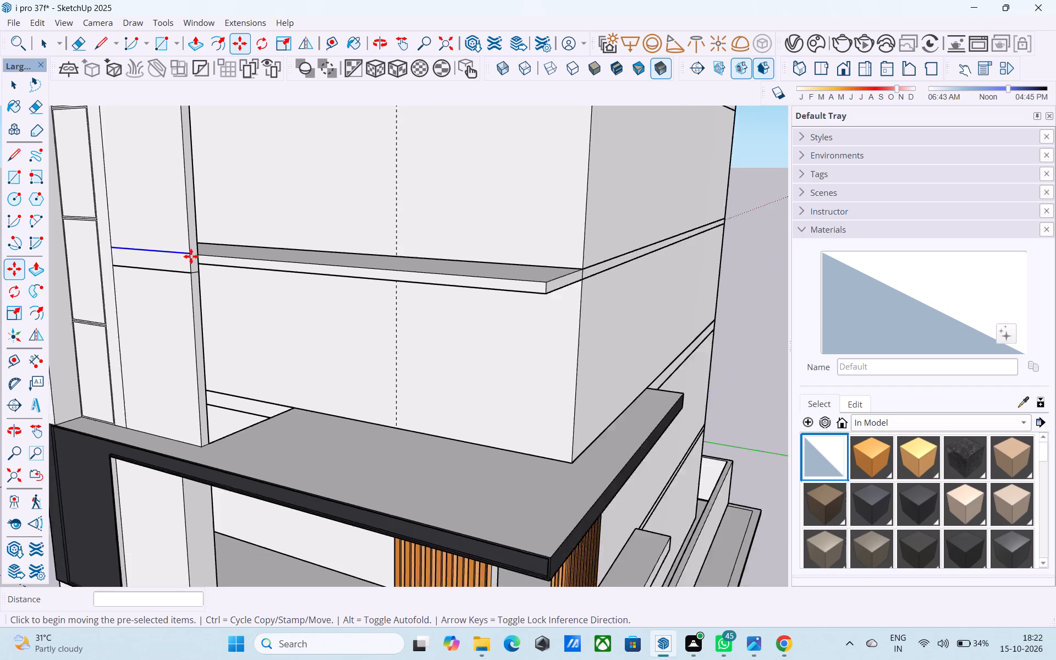
middle_drag(191, 256, 163, 263)
scroll(163, 263, up, 3)
key(l)
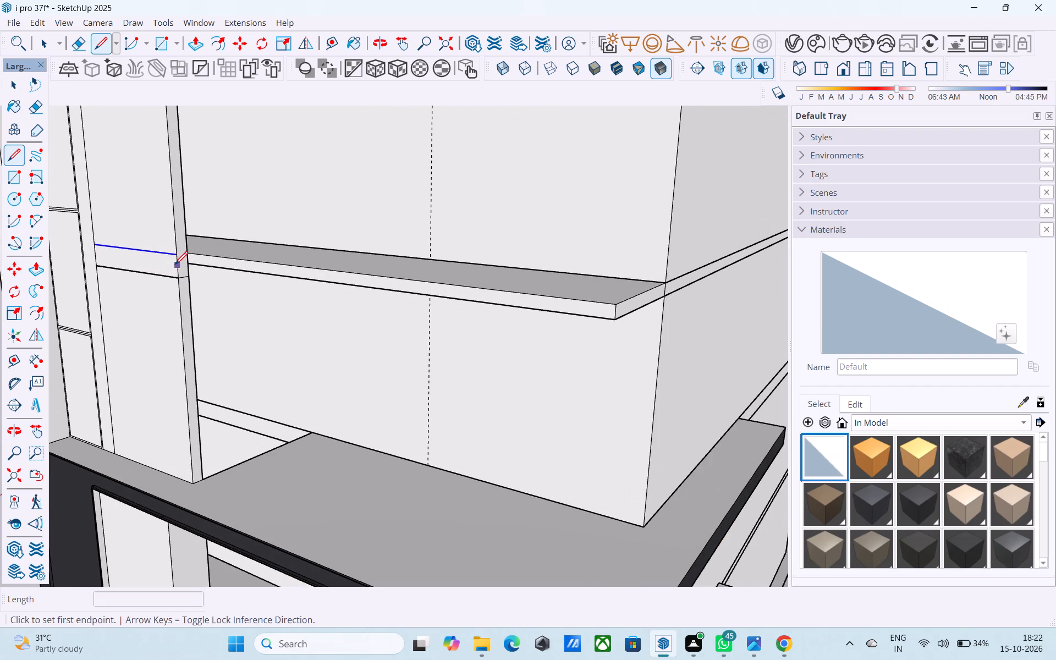
scroll(175, 266, up, 4)
click(178, 249)
click(197, 245)
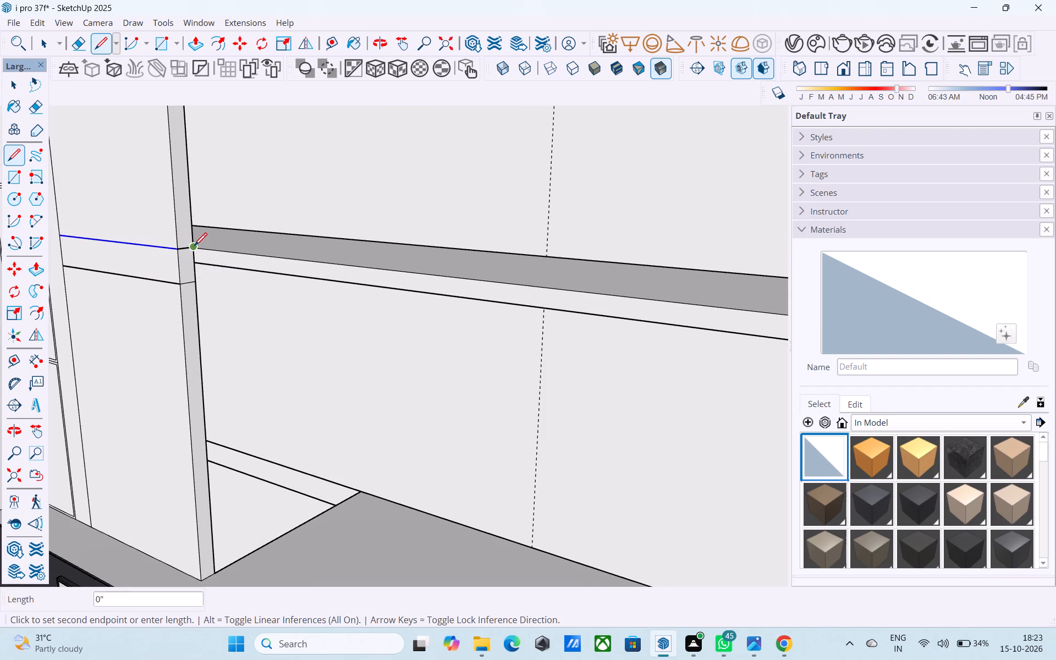
Open the tower group and draw the upper short edge across its narrow side face, dividing that face beside the ledge.
key(space)
click(190, 254)
double_click(190, 255)
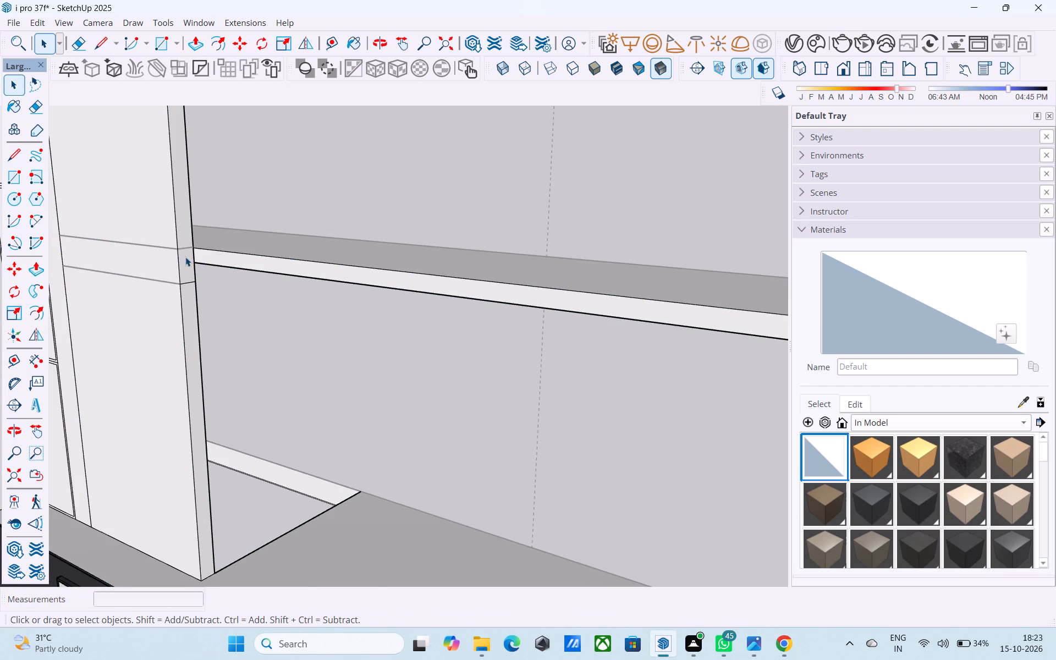
click(185, 257)
key(l)
click(178, 250)
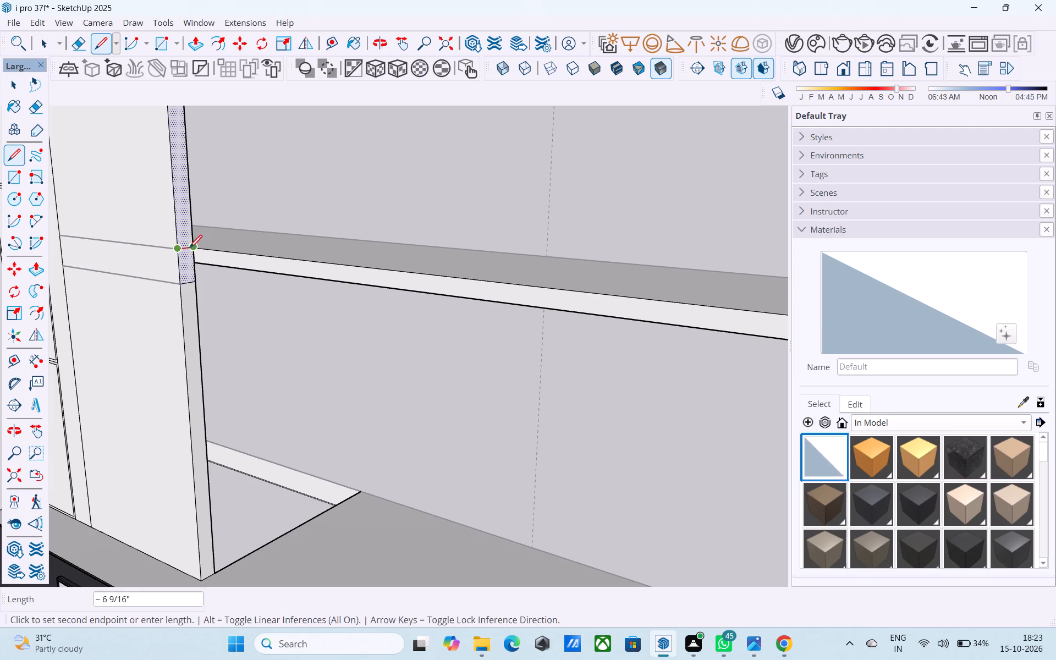
click(190, 248)
Trace the two 6' horizontal lines across the tower front inside the group to bound the 1' band.
click(175, 255)
middle_drag(157, 240, 196, 259)
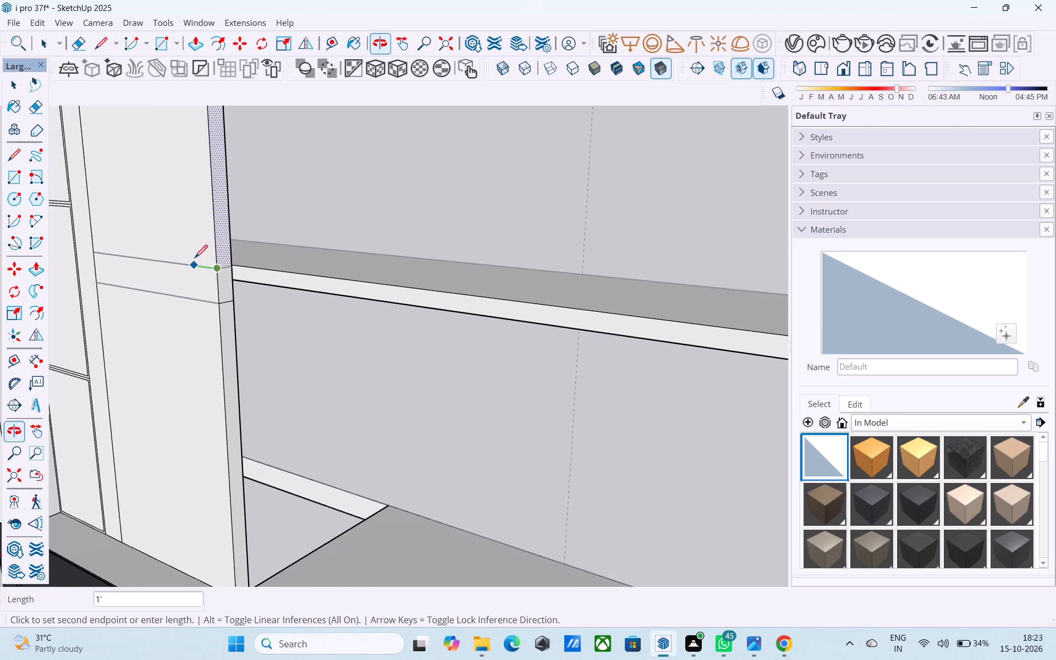
click(96, 250)
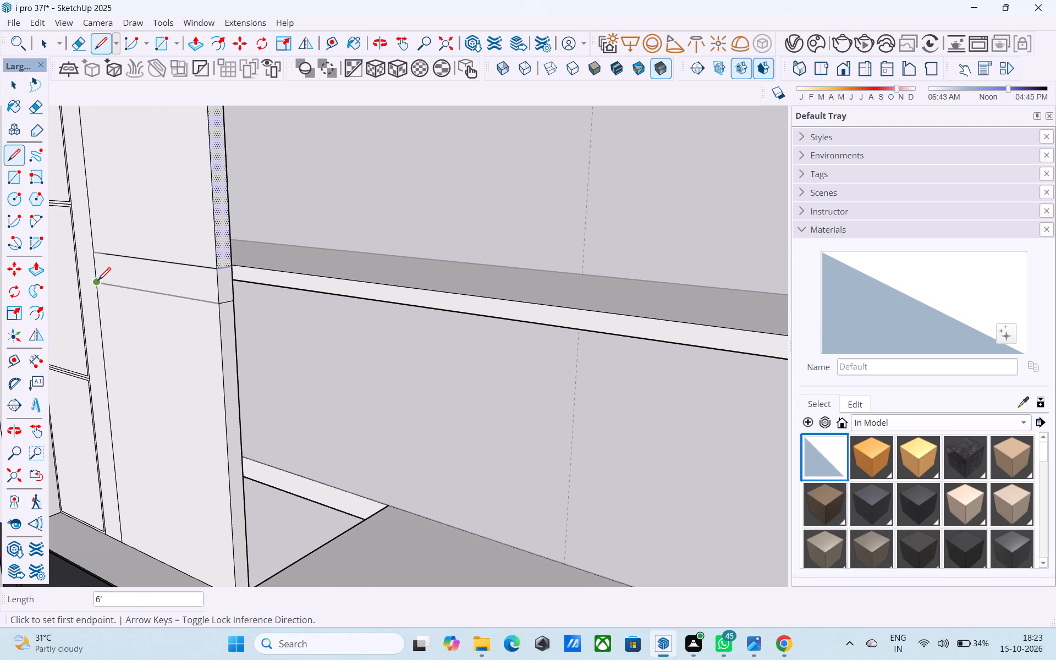
click(98, 282)
click(216, 299)
Push/Pull the 1' high patch on the tower's narrow side out 18' to the end of the ledge.
key(space)
click(227, 284)
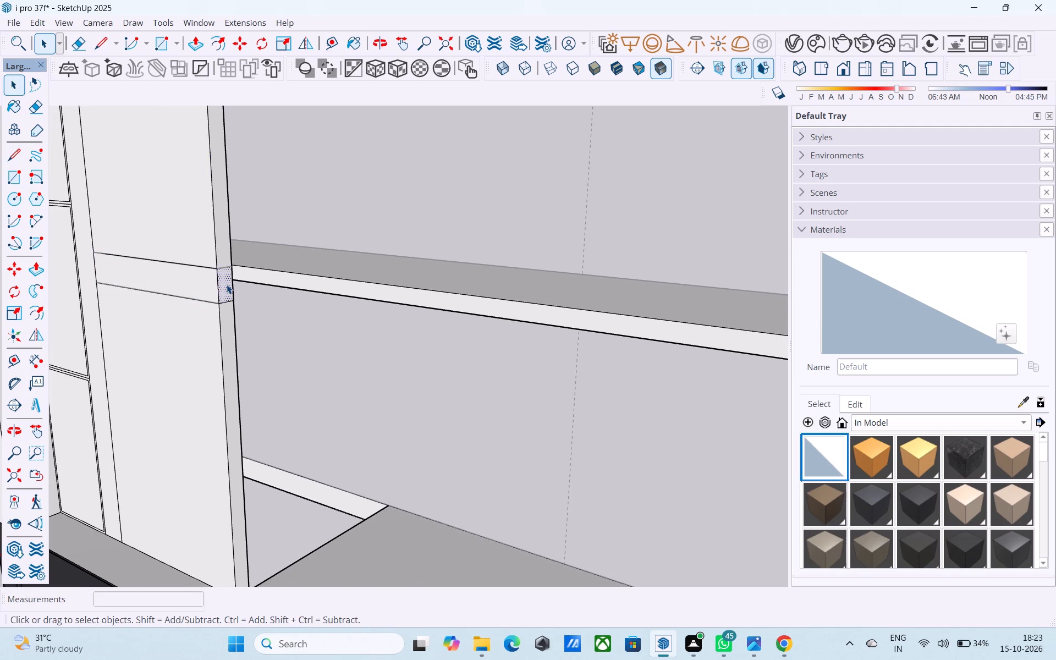
scroll(227, 284, down, 5)
key(p)
click(227, 284)
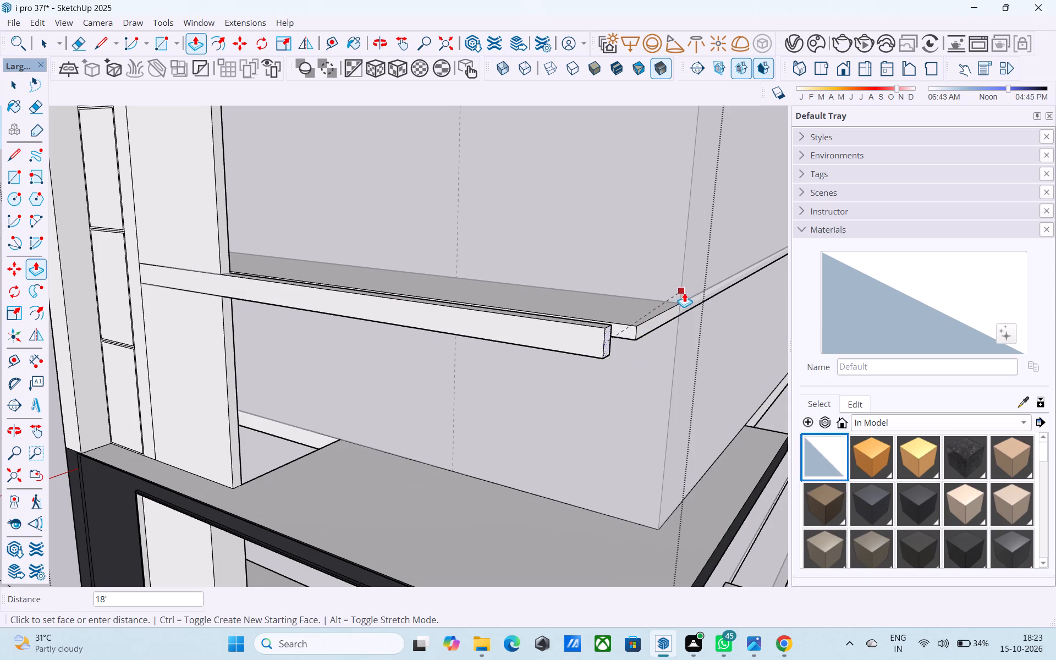
scroll(642, 331, up, 12)
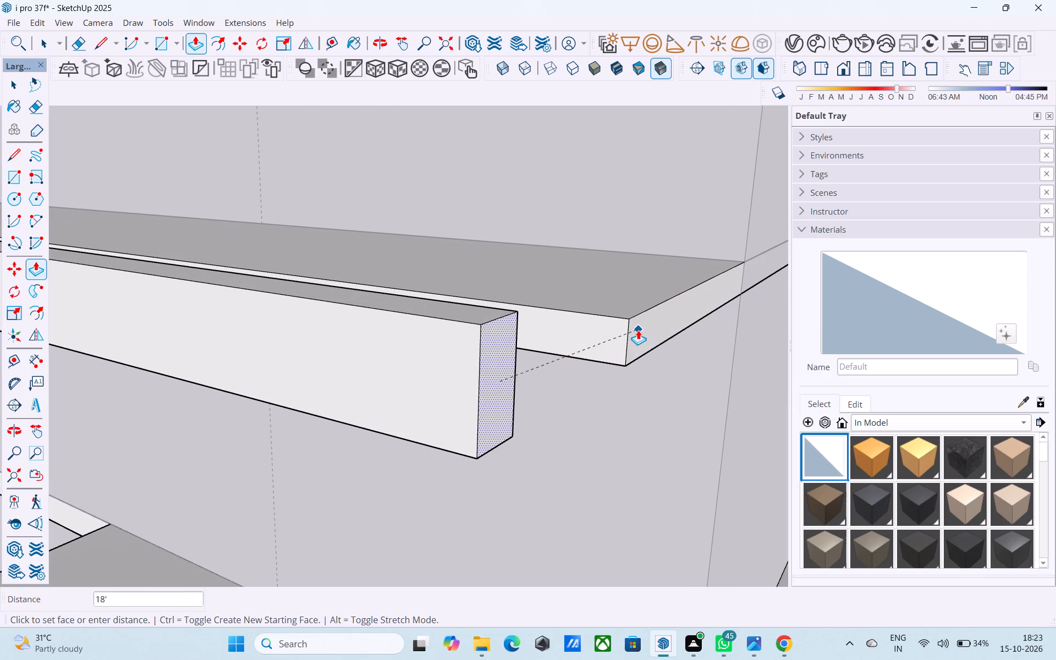
click(638, 330)
Push/Pull the ledge's front face out about 2' 5 7/8" to meet the new beam.
scroll(638, 330, up, 1)
middle_drag(572, 345, 301, 372)
middle_drag(369, 352, 392, 326)
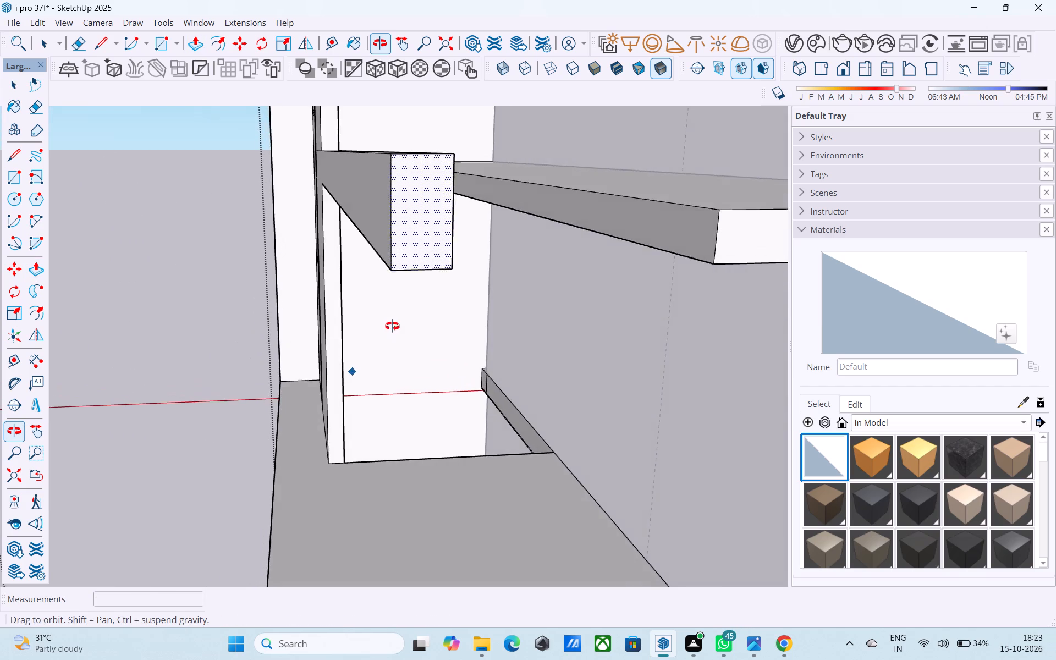
middle_drag(392, 326, 370, 330)
key(space)
click(514, 239)
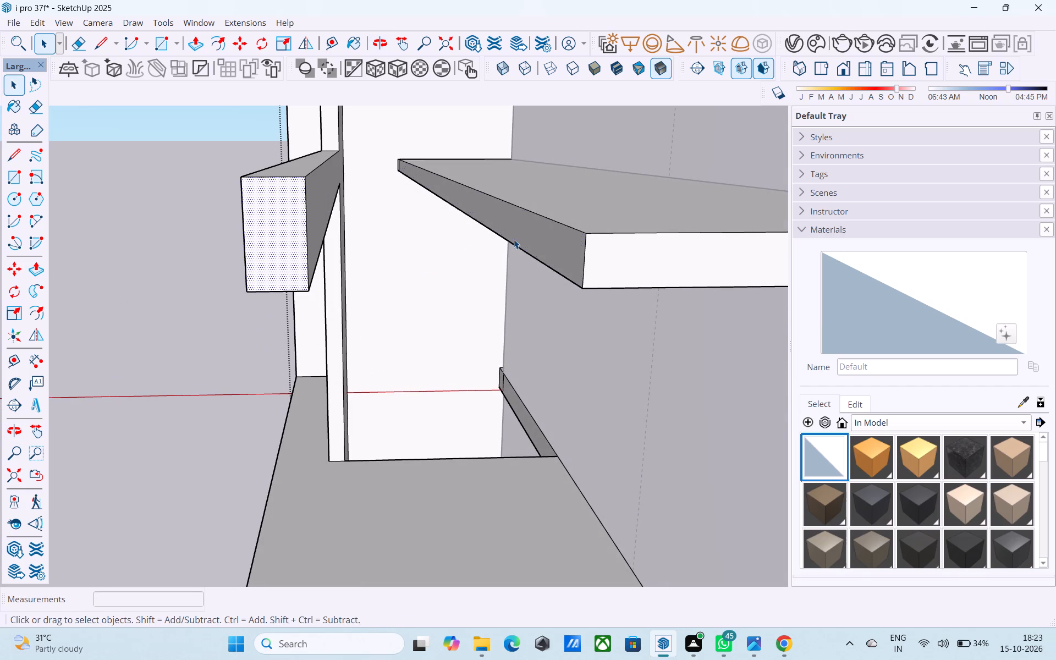
key(p)
click(514, 239)
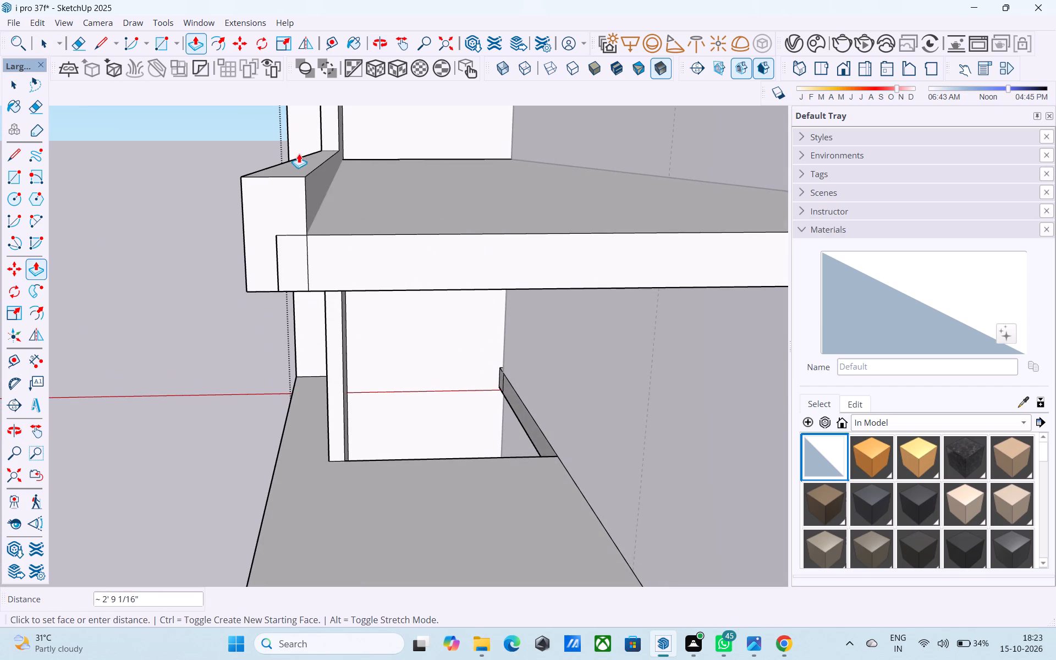
click(324, 172)
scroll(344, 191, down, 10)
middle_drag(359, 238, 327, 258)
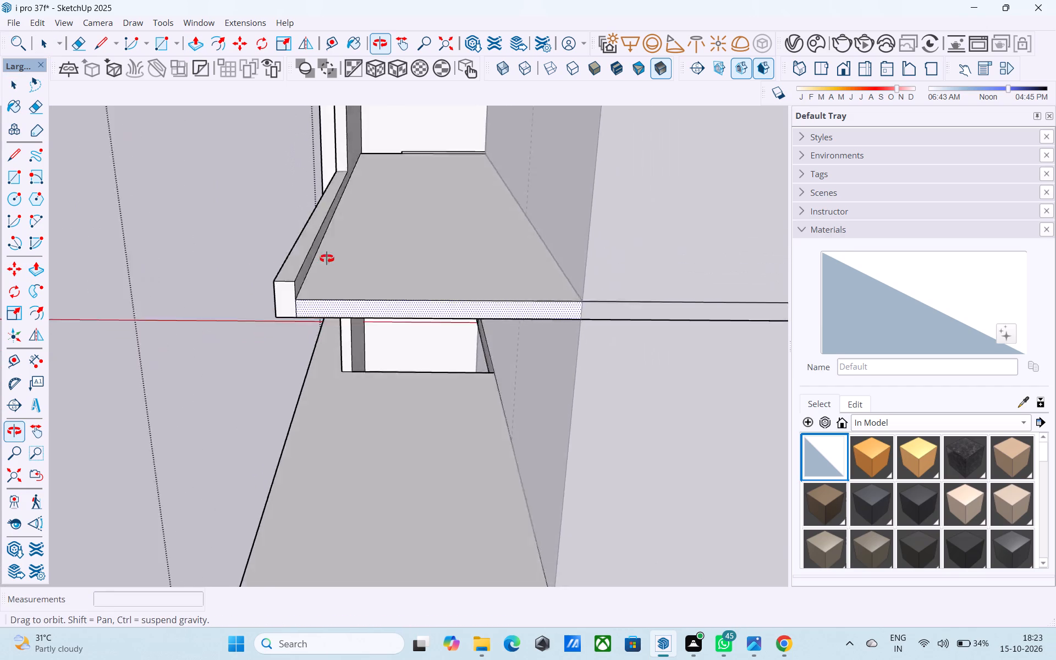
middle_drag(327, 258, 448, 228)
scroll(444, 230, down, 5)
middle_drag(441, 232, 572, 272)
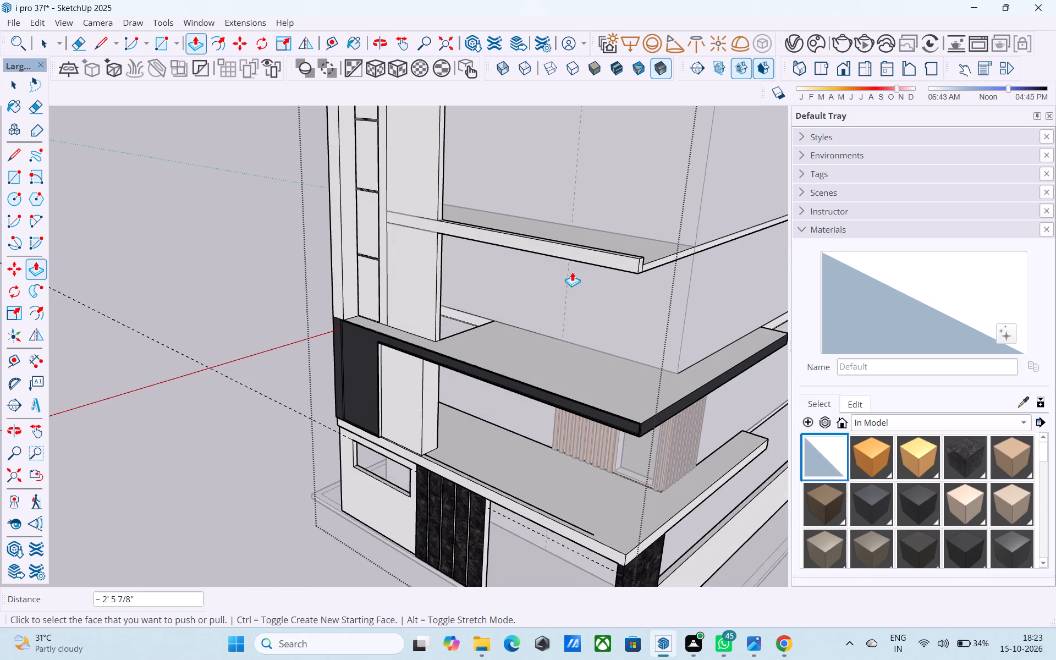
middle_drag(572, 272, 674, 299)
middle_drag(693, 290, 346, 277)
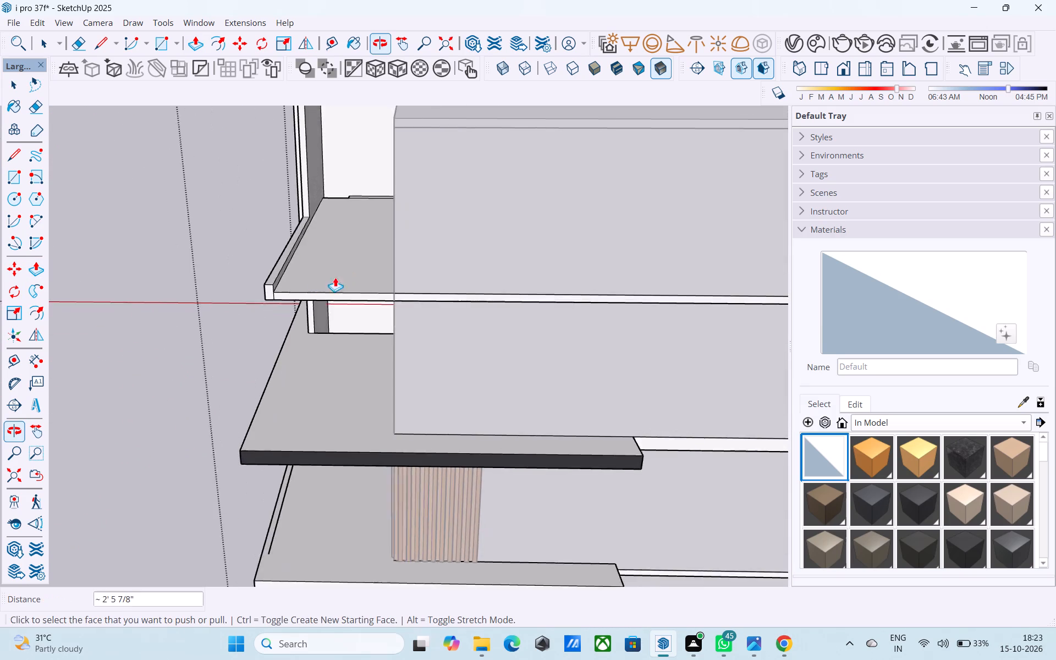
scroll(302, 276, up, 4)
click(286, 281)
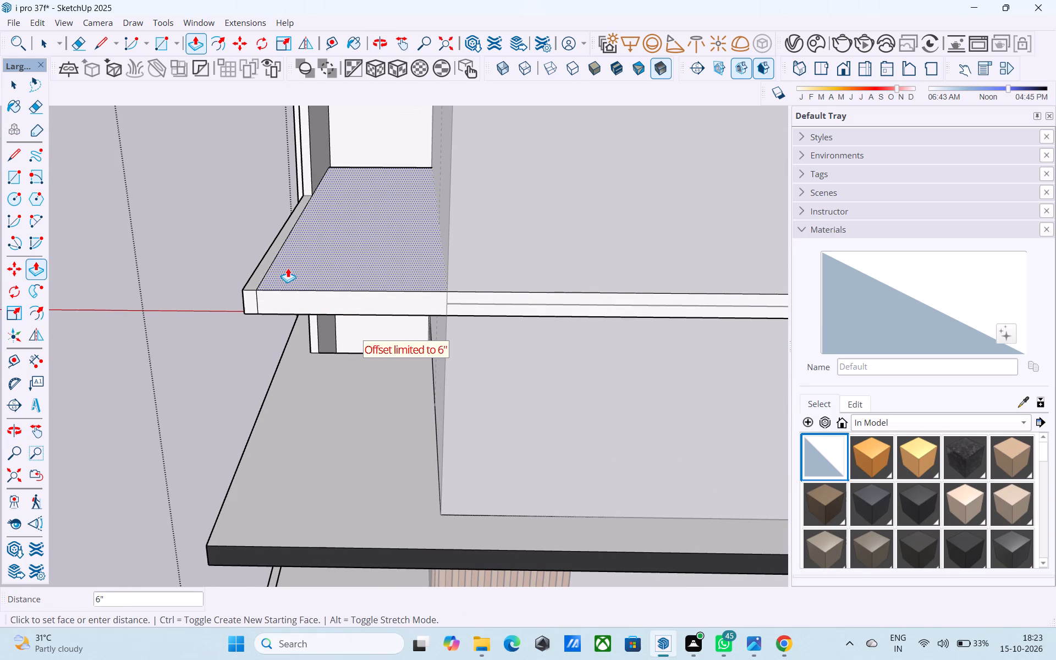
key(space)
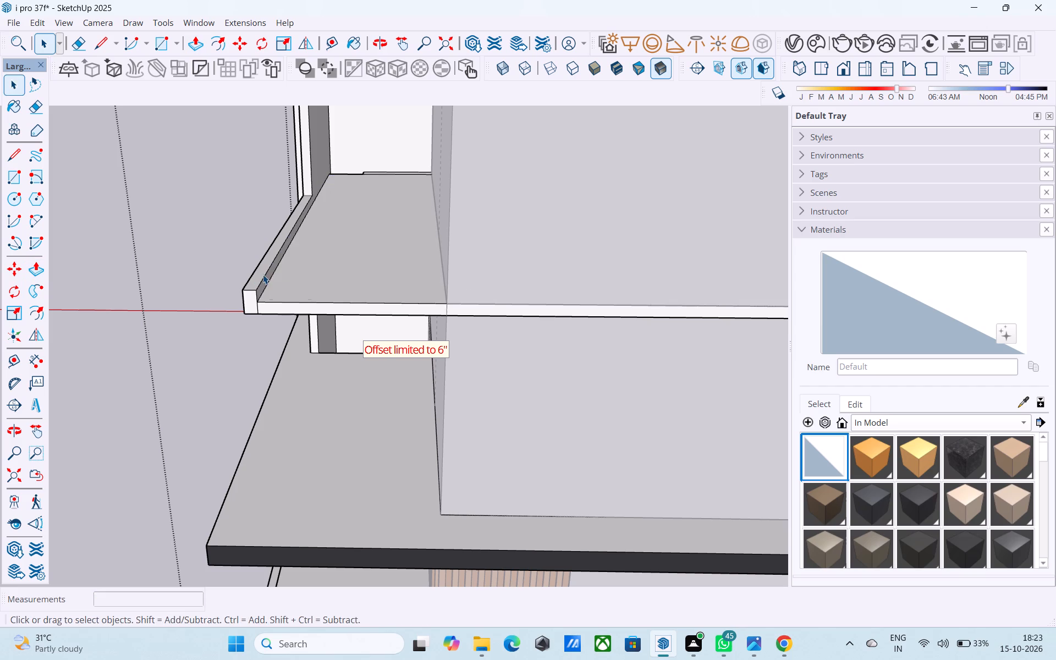
Draw a 28' line along the ledge's top where it meets the upper-storey wall.
middle_drag(300, 287, 406, 311)
scroll(316, 298, up, 1)
scroll(614, 327, up, 1)
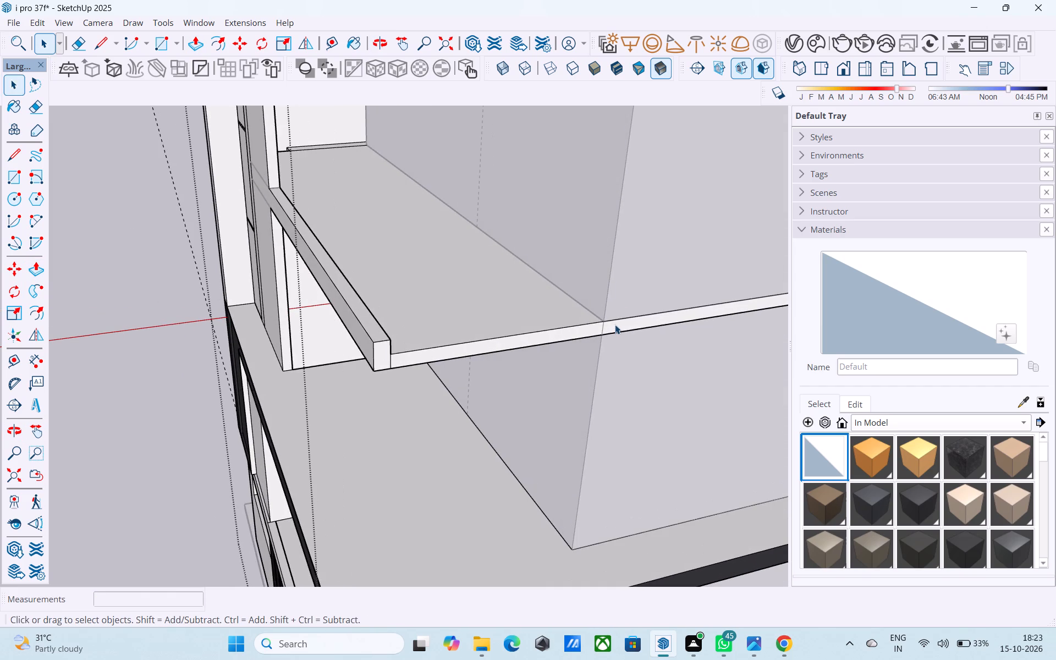
key(l)
click(605, 323)
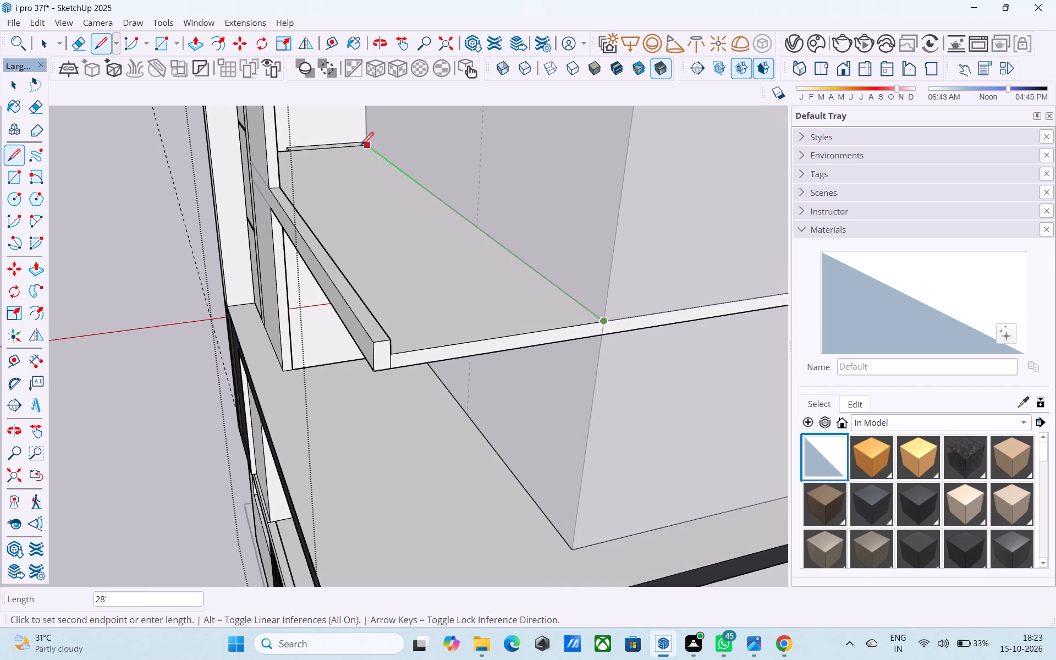
click(362, 145)
Push/Pull the ledge's top face up 6" so that it is flush with the top of the front beam.
key(space)
click(374, 220)
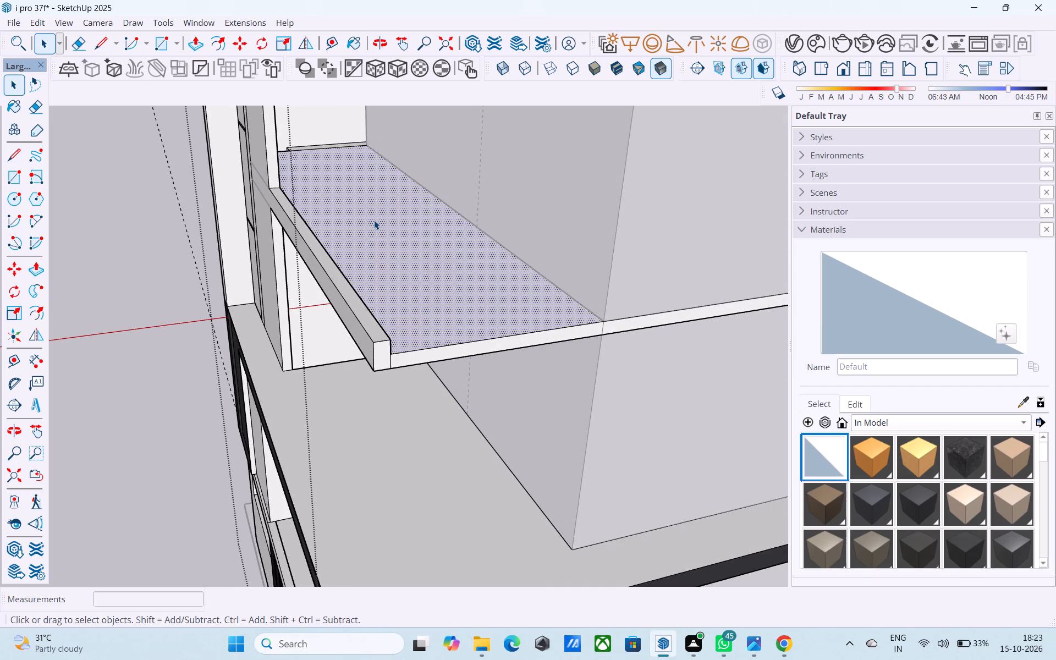
key(p)
click(374, 220)
click(353, 297)
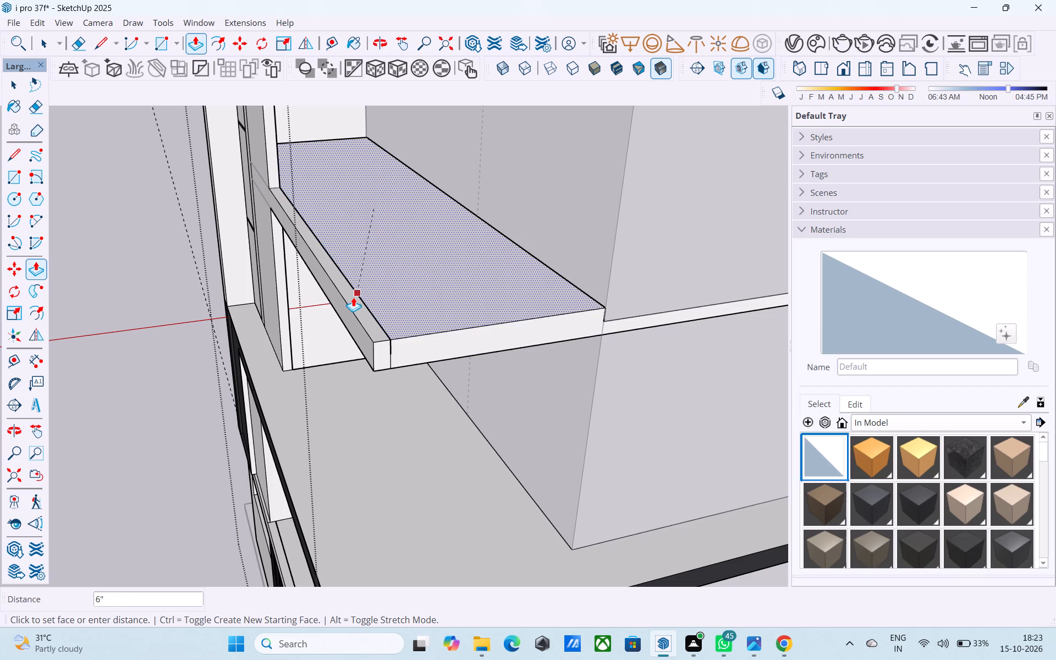
key(space)
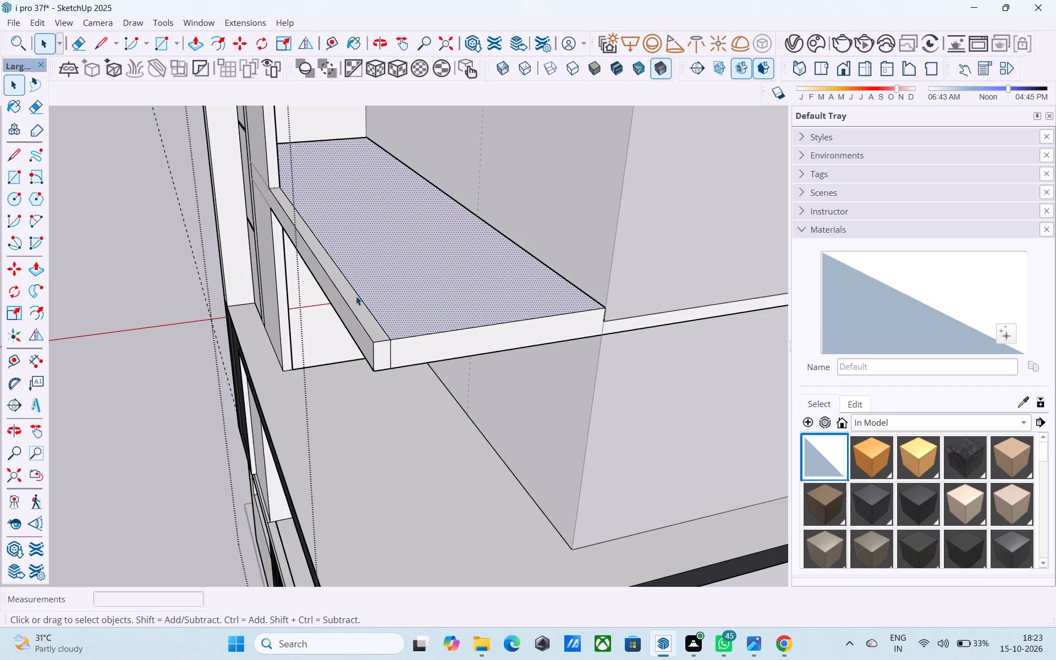
Erase the seam edges between the ledge and the front beam on the slab's top and end faces.
scroll(356, 295, down, 4)
middle_drag(357, 295, 361, 322)
scroll(374, 333, up, 5)
key(e)
drag(375, 333, 367, 334)
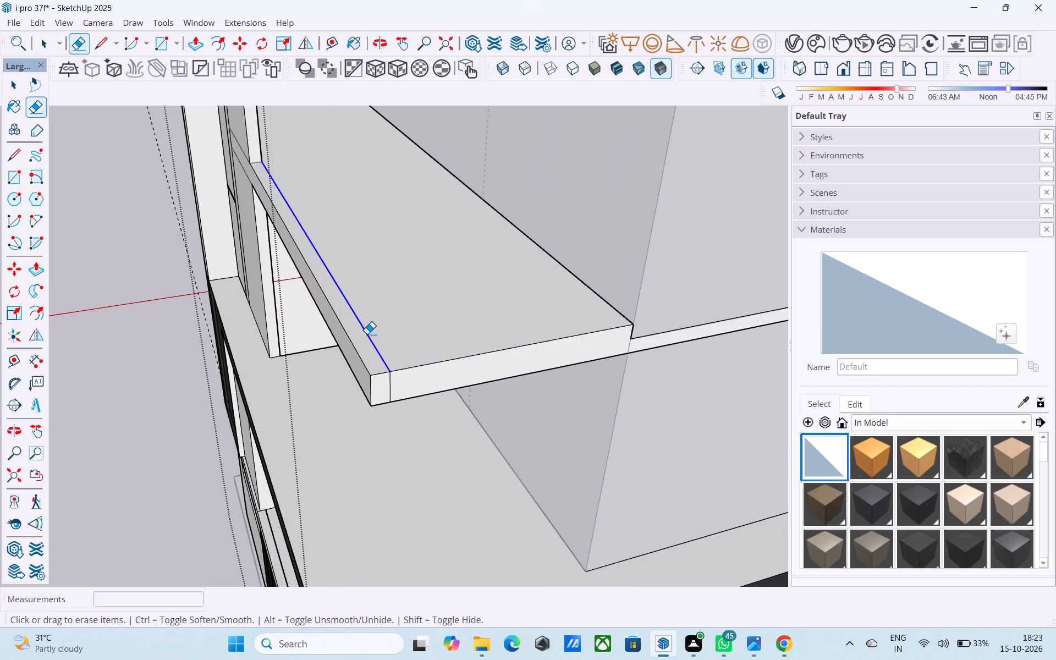
drag(367, 334, 366, 334)
scroll(366, 334, down, 4)
scroll(384, 401, up, 7)
drag(375, 303, 370, 298)
scroll(372, 298, down, 20)
scroll(372, 298, down, 4)
Select the ledge's front band and examine how it runs across the tower front, from the whole house to close up.
middle_drag(323, 346, 397, 281)
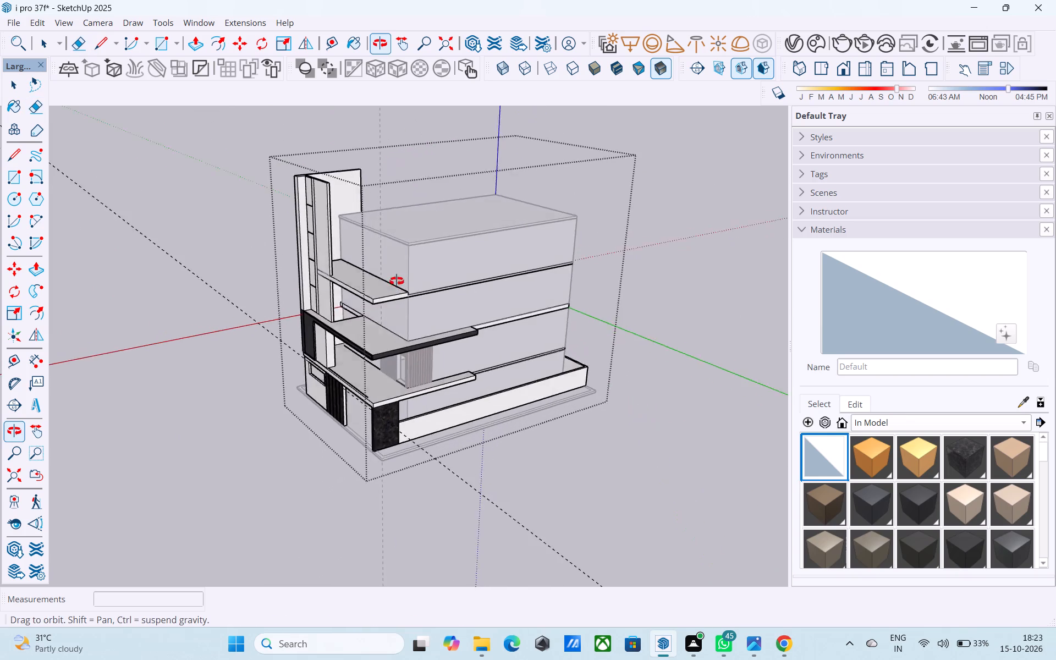
middle_drag(397, 281, 510, 298)
key(space)
scroll(433, 315, up, 3)
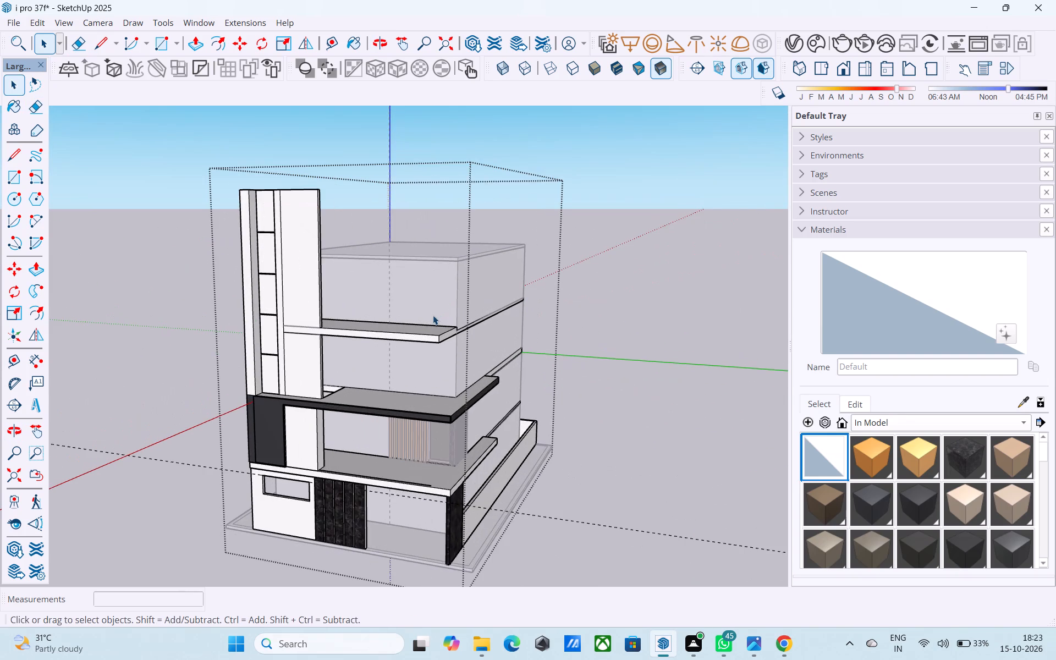
scroll(307, 328, up, 8)
click(300, 328)
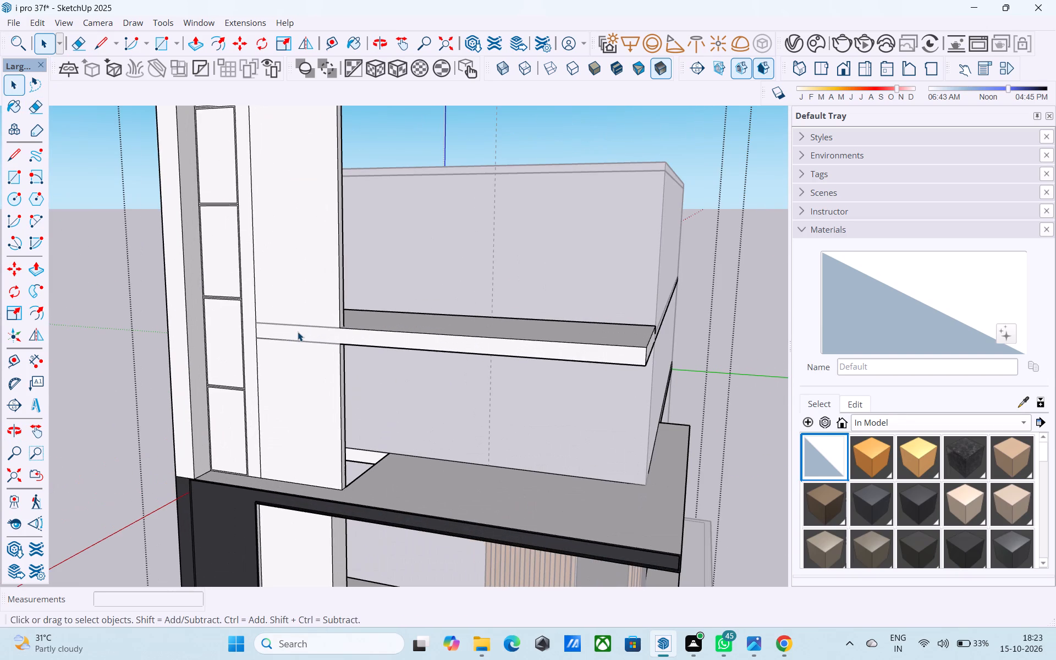
click(298, 332)
middle_drag(298, 332, 310, 331)
scroll(310, 331, up, 3)
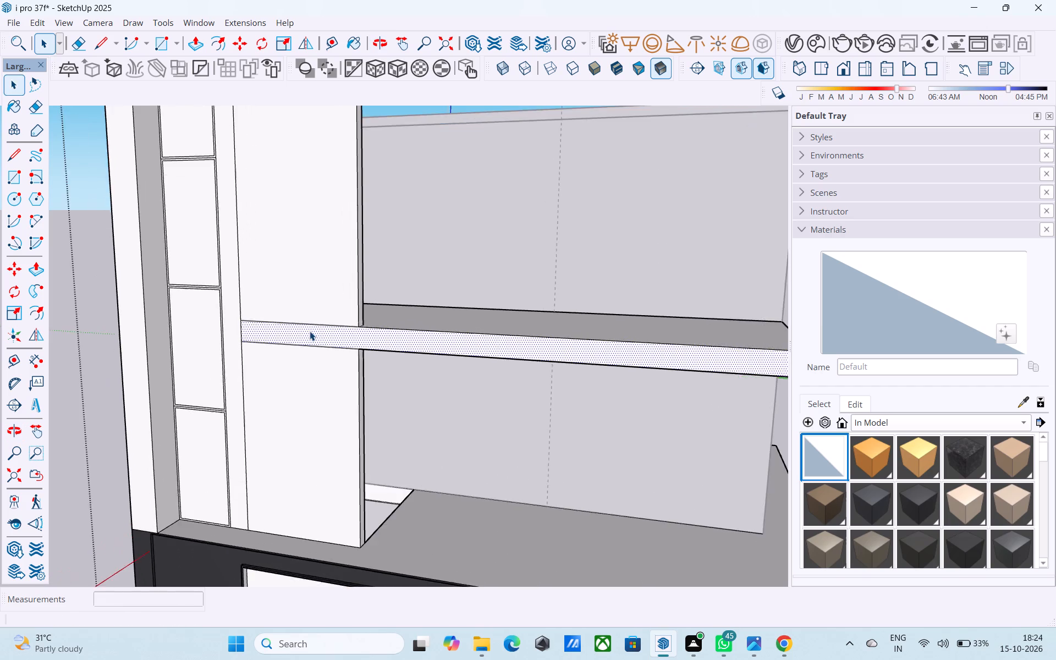
scroll(310, 331, down, 5)
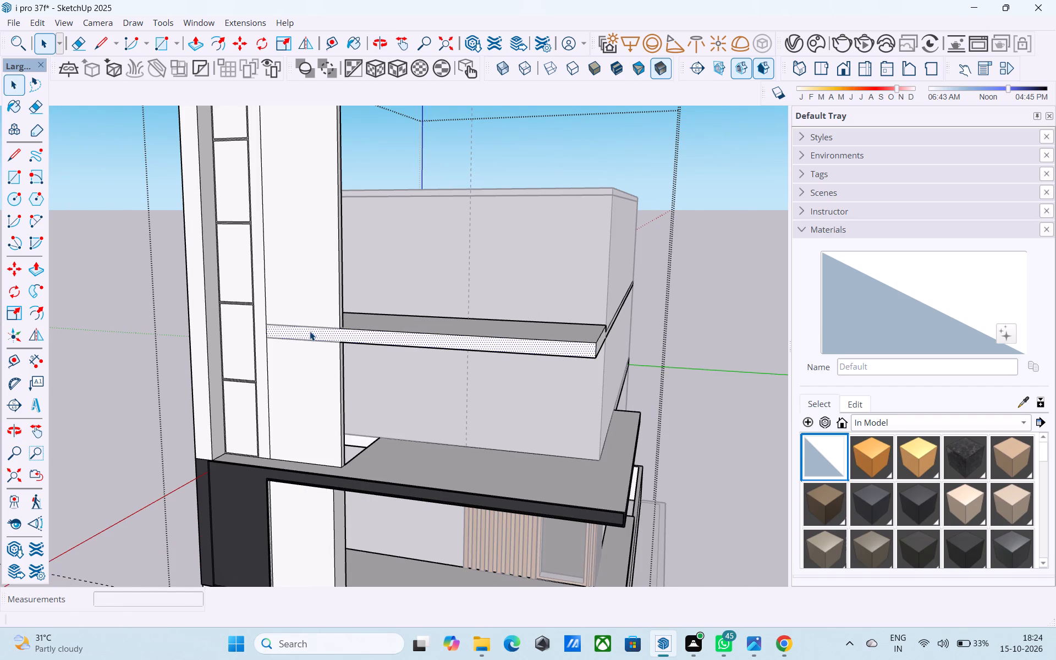
middle_drag(317, 349, 322, 344)
scroll(322, 342, up, 6)
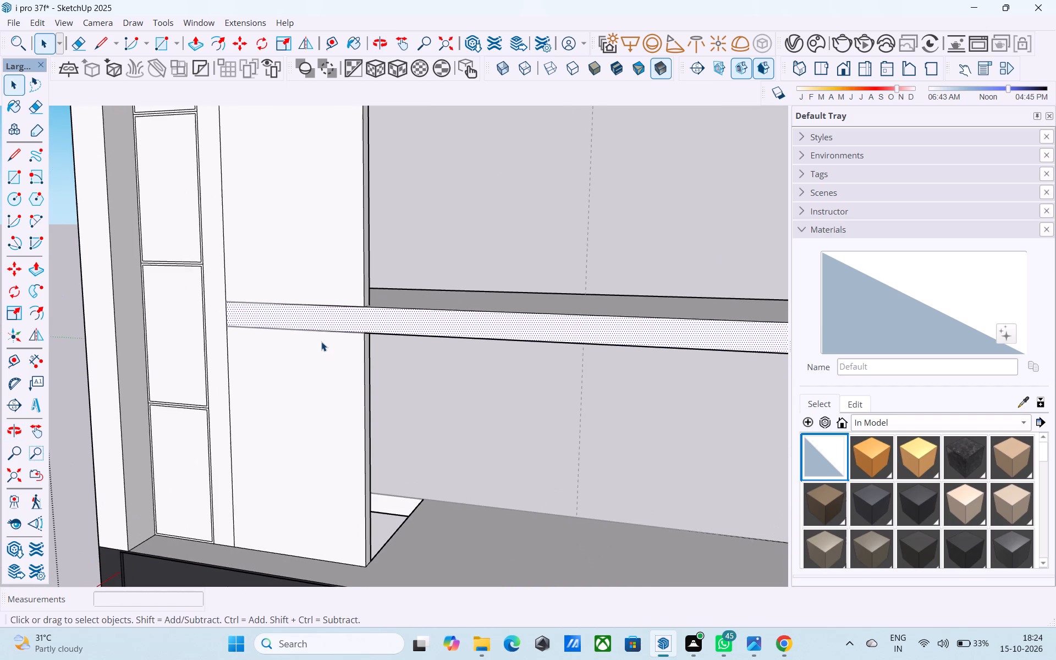
Erase the seam along the front band's lower edge on the tower, merging the band with the wall face below.
key(e)
drag(310, 324, 310, 331)
drag(309, 332, 293, 338)
middle_drag(301, 340, 102, 277)
scroll(384, 345, up, 4)
key(space)
click(323, 323)
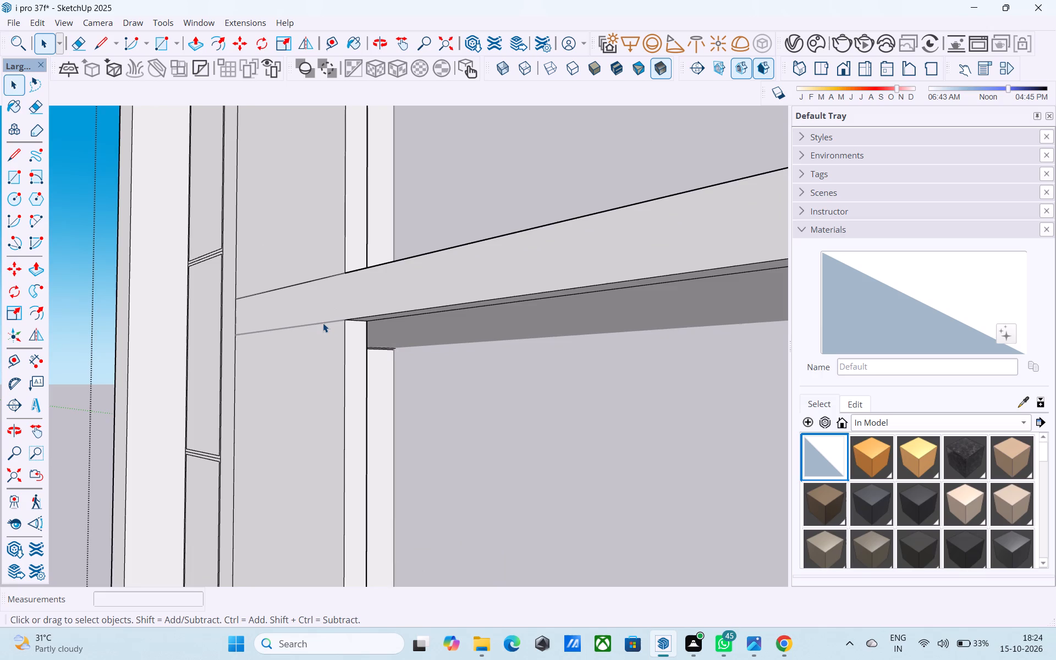
scroll(327, 323, down, 11)
click(193, 290)
scroll(285, 311, up, 6)
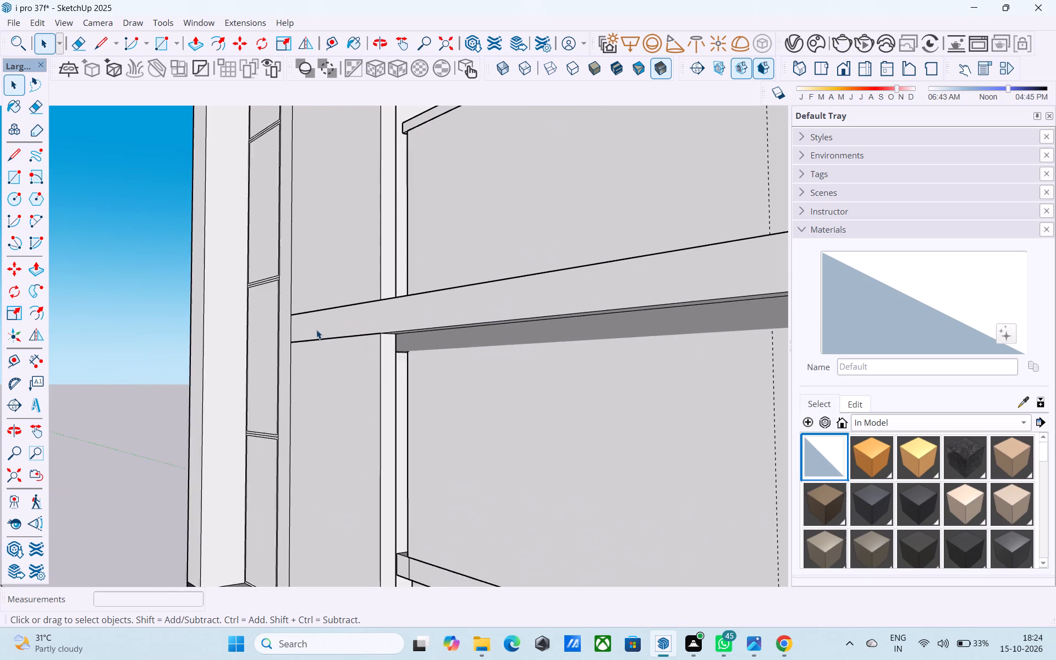
scroll(331, 340, up, 2)
key(e)
click(332, 340)
key(space)
click(340, 362)
double_click(340, 362)
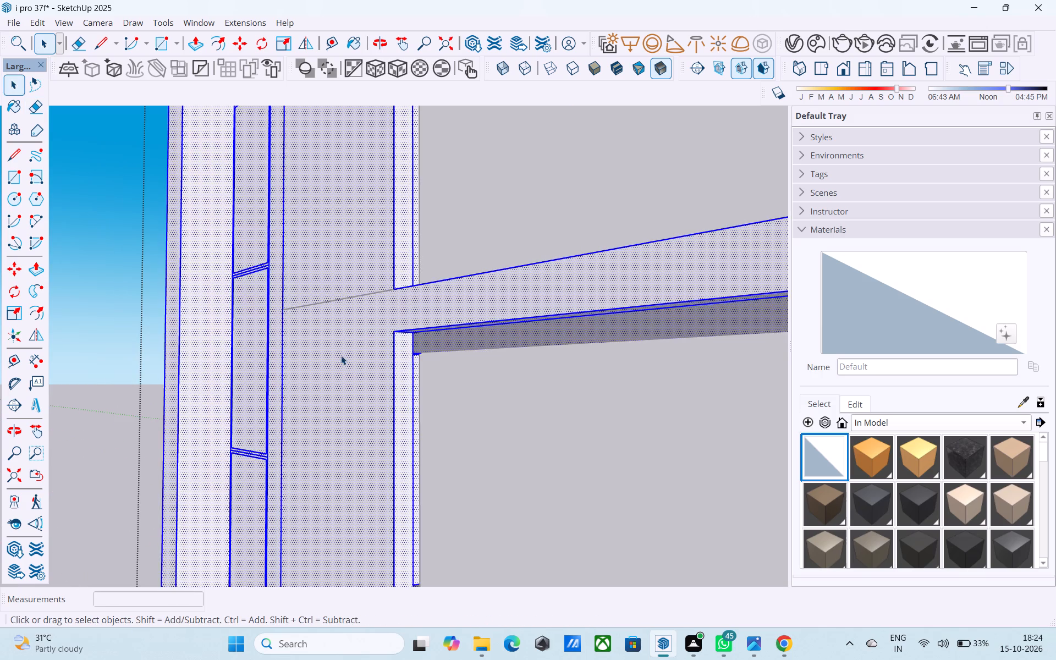
click(340, 351)
scroll(340, 351, down, 3)
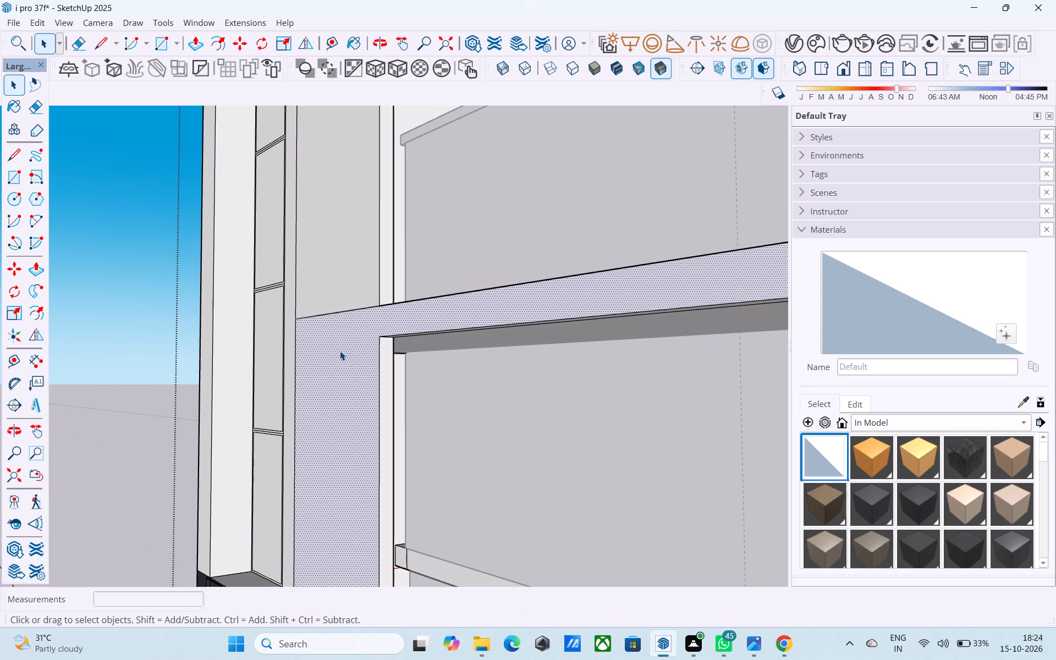
Push/Pull the merged L-shaped face of the band and lower tower wall outward by 6".
middle_drag(340, 351, 361, 360)
scroll(353, 350, down, 6)
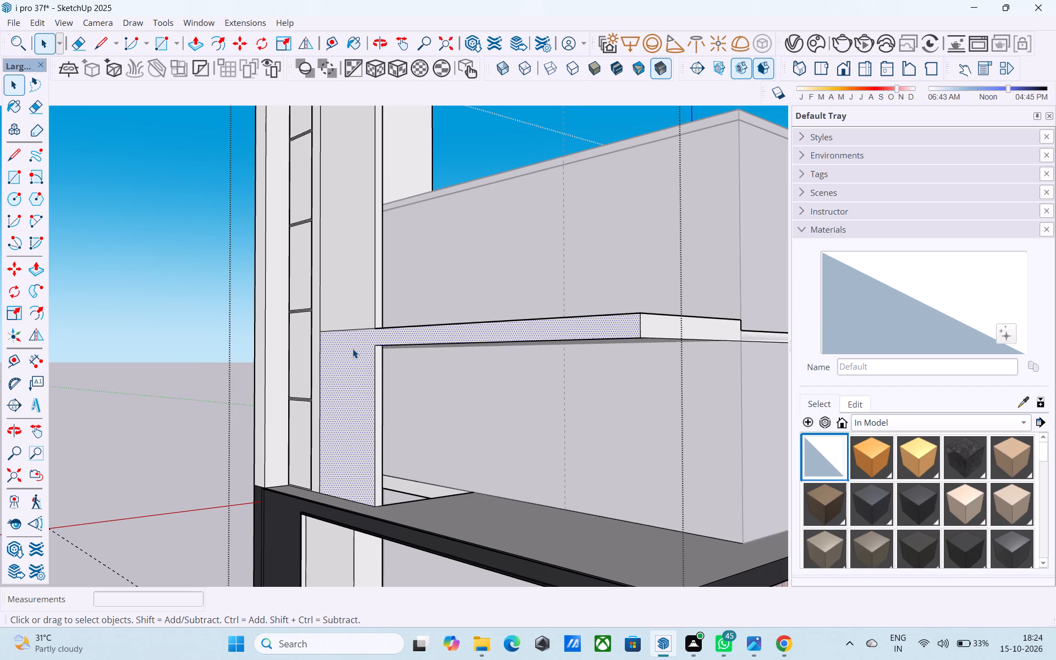
click(353, 349)
key(p)
click(353, 349)
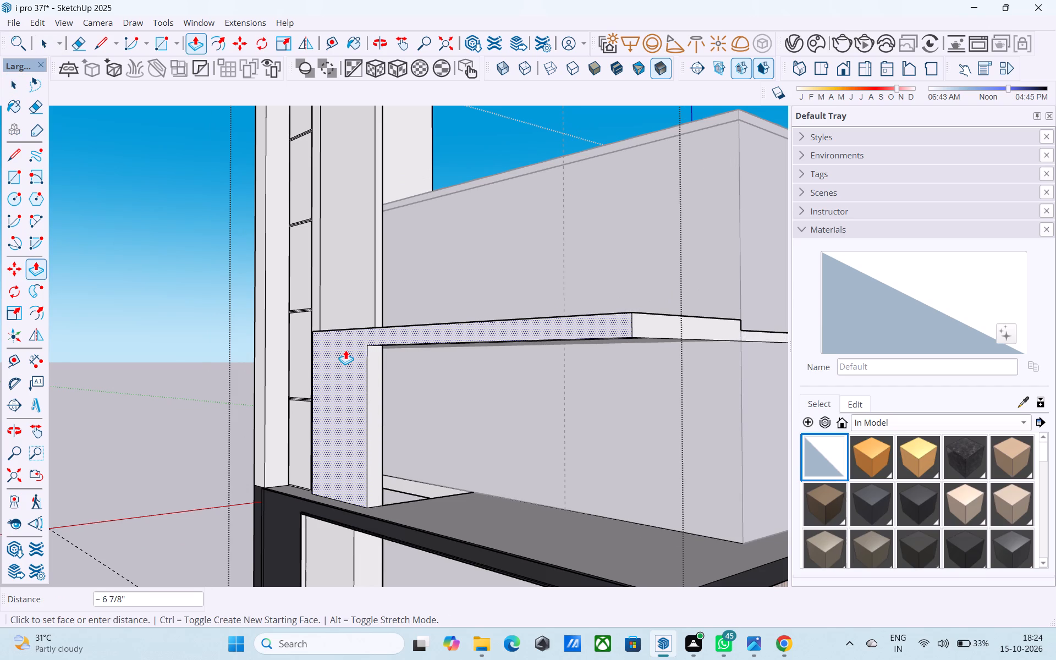
text(6")
key(Return)
Draw a 1' line from the raised panel's upper back corner across the narrow strip to the panelled recess.
middle_drag(343, 350, 332, 470)
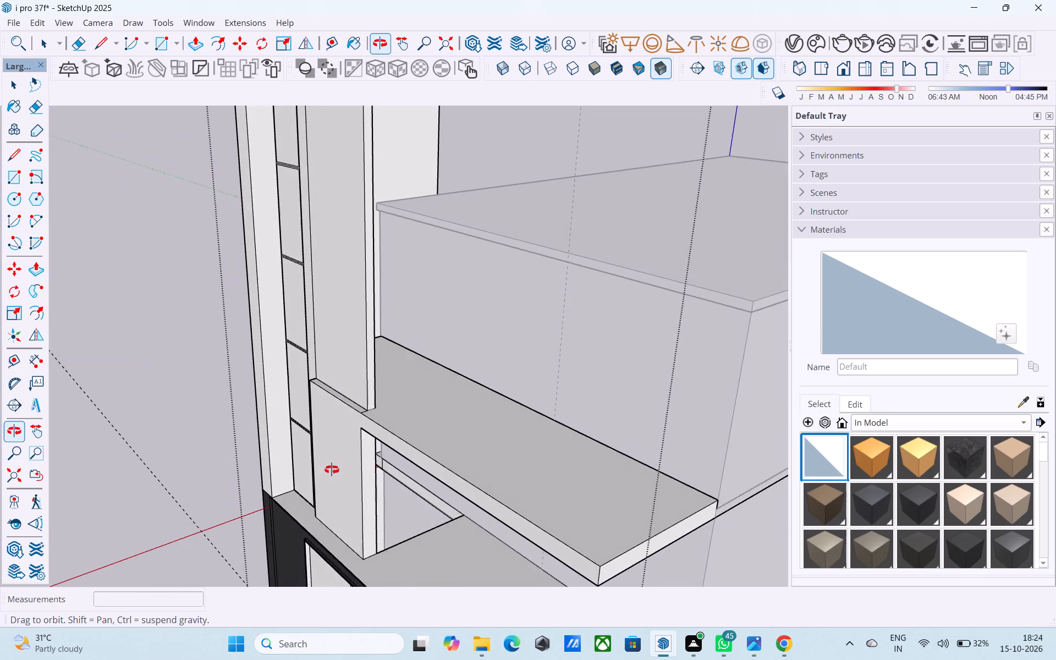
middle_drag(332, 470, 493, 421)
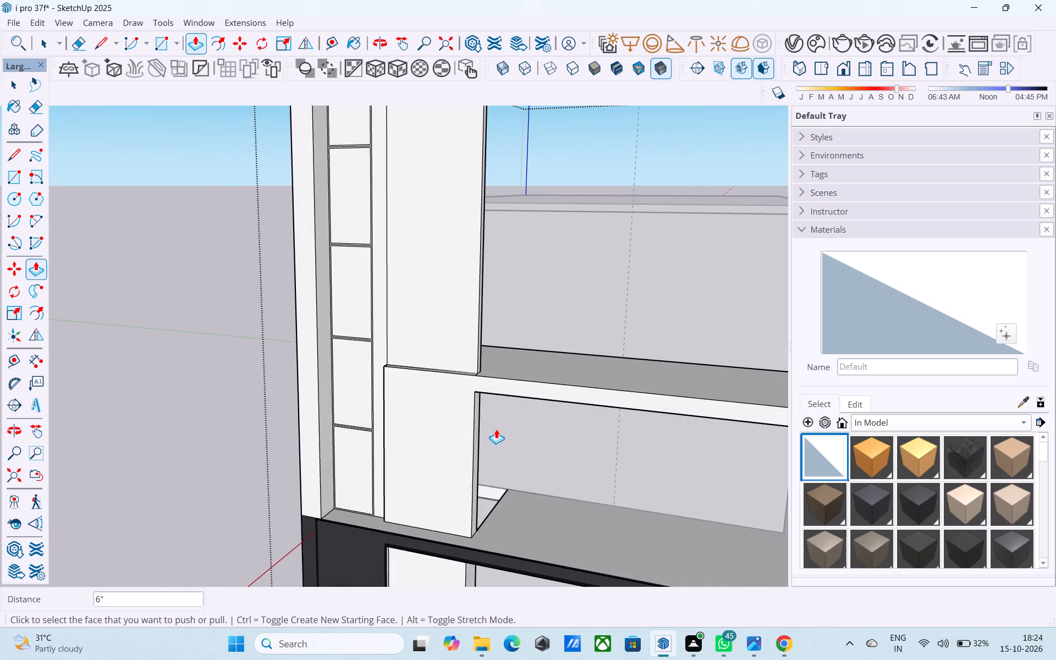
scroll(407, 429, down, 2)
middle_drag(391, 431, 441, 422)
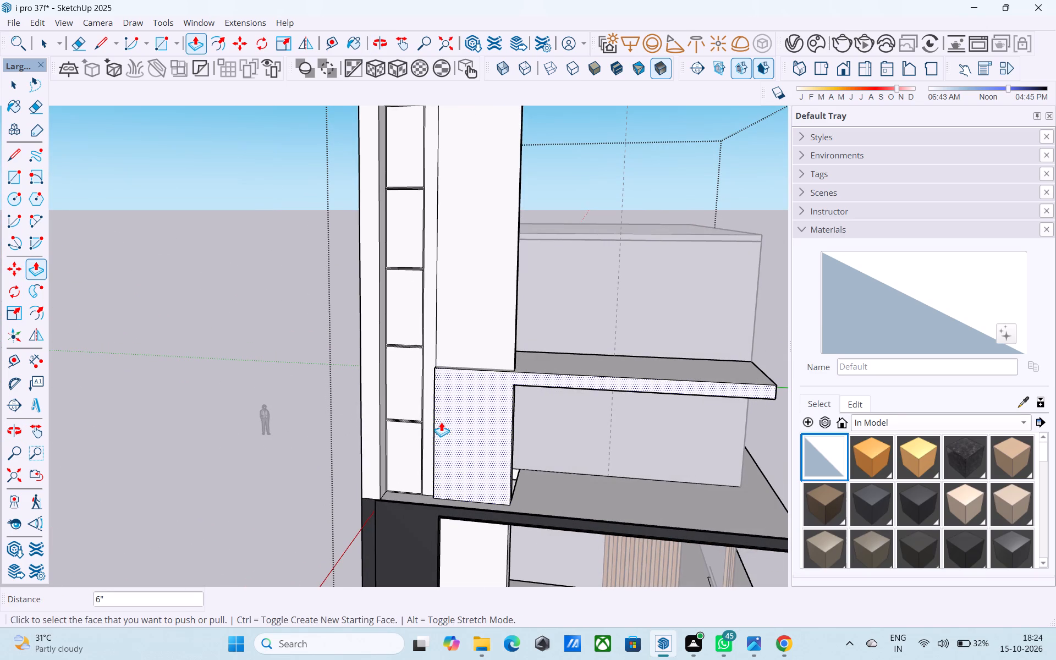
middle_drag(430, 393, 498, 408)
scroll(510, 398, up, 3)
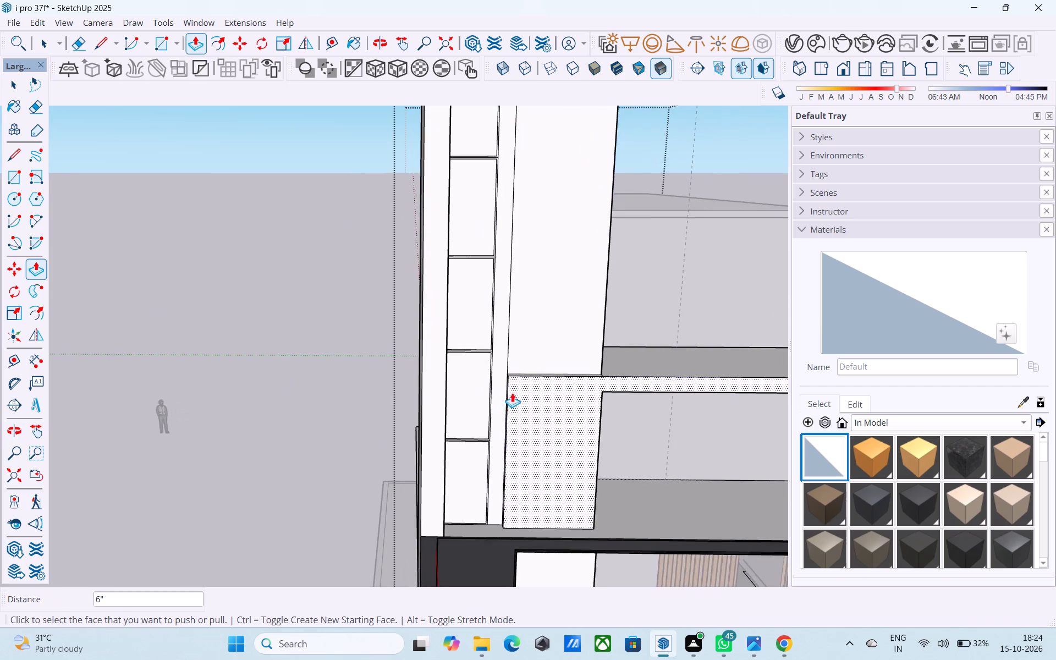
key(l)
middle_drag(503, 378, 517, 382)
scroll(515, 386, up, 10)
click(494, 349)
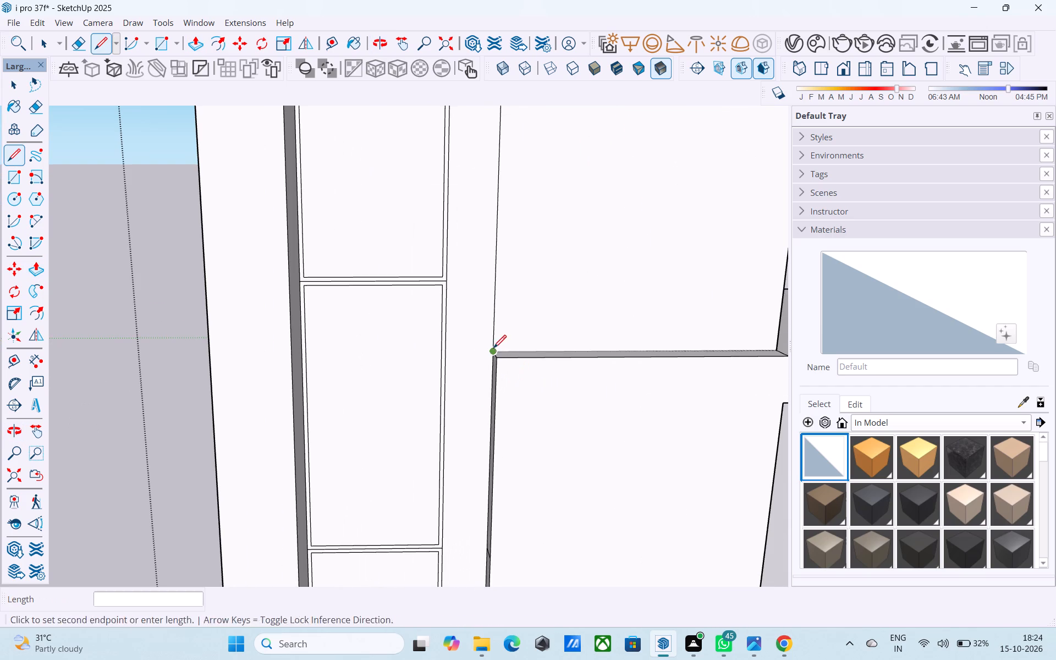
middle_drag(493, 349, 414, 356)
click(447, 353)
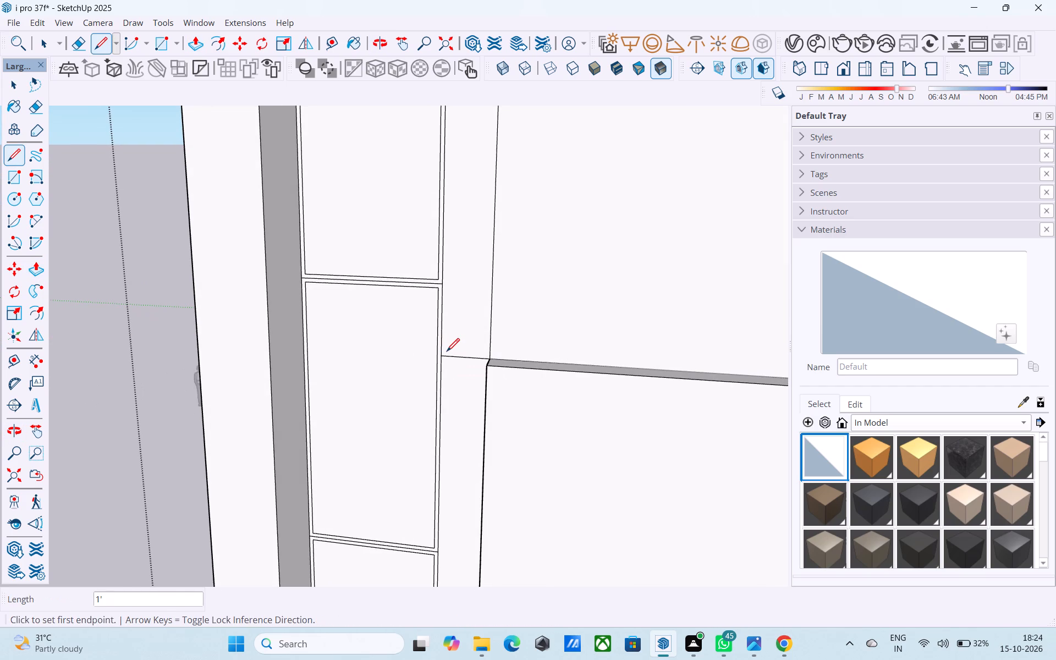
key(space)
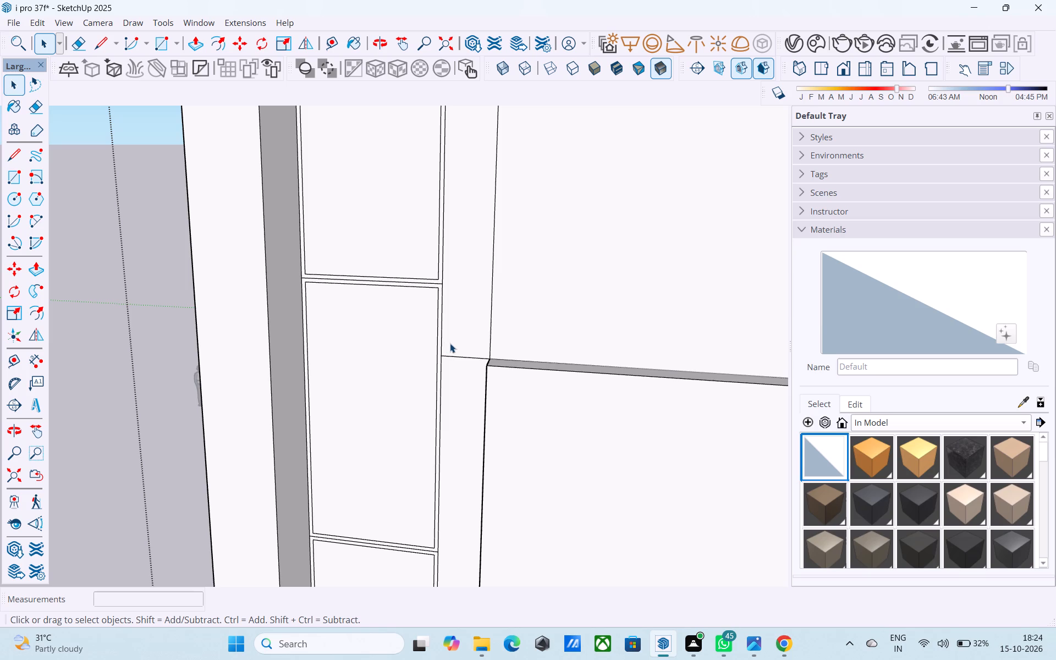
Erase the short seam edge crossing the narrow side face of the raised tower panel.
scroll(450, 343, down, 4)
middle_drag(452, 343, 495, 320)
scroll(495, 320, down, 3)
middle_drag(479, 435, 616, 443)
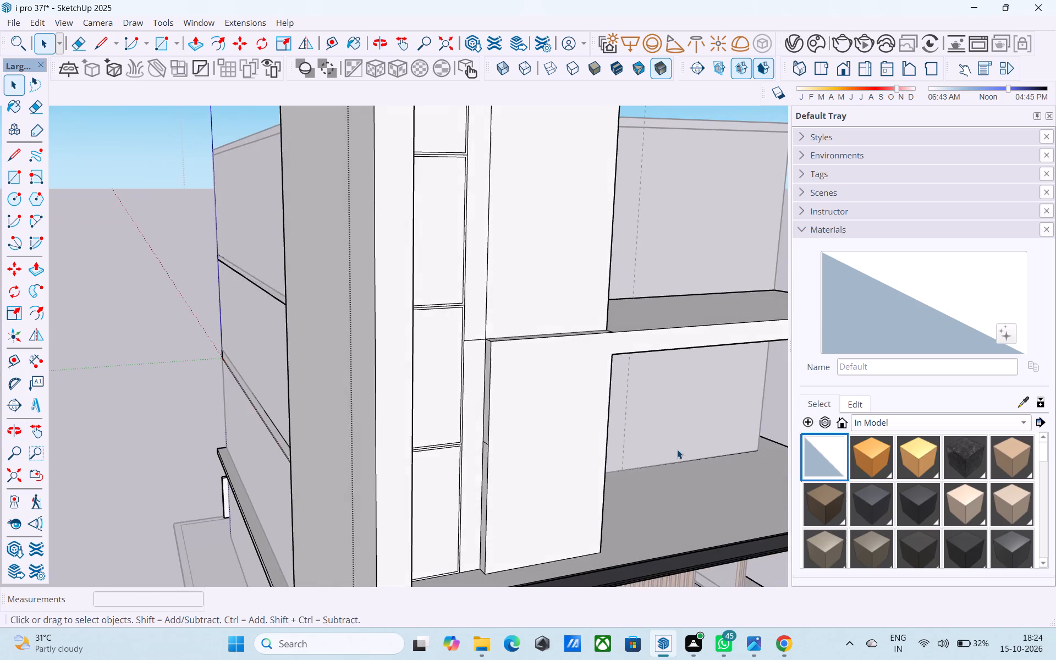
scroll(508, 406, up, 4)
middle_drag(466, 463, 525, 447)
key(e)
scroll(524, 450, up, 5)
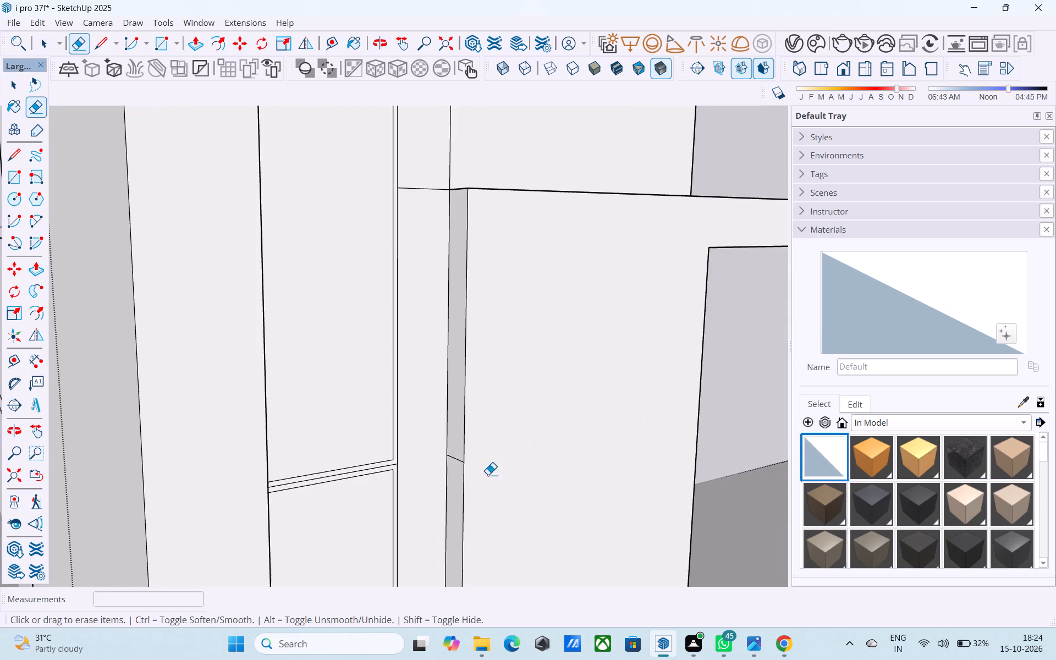
drag(457, 458, 459, 467)
Push/Pull the raised panel's narrow side face inward, away from the panelled recess, to widen the flat strip beside it.
key(space)
click(454, 472)
key(p)
click(454, 472)
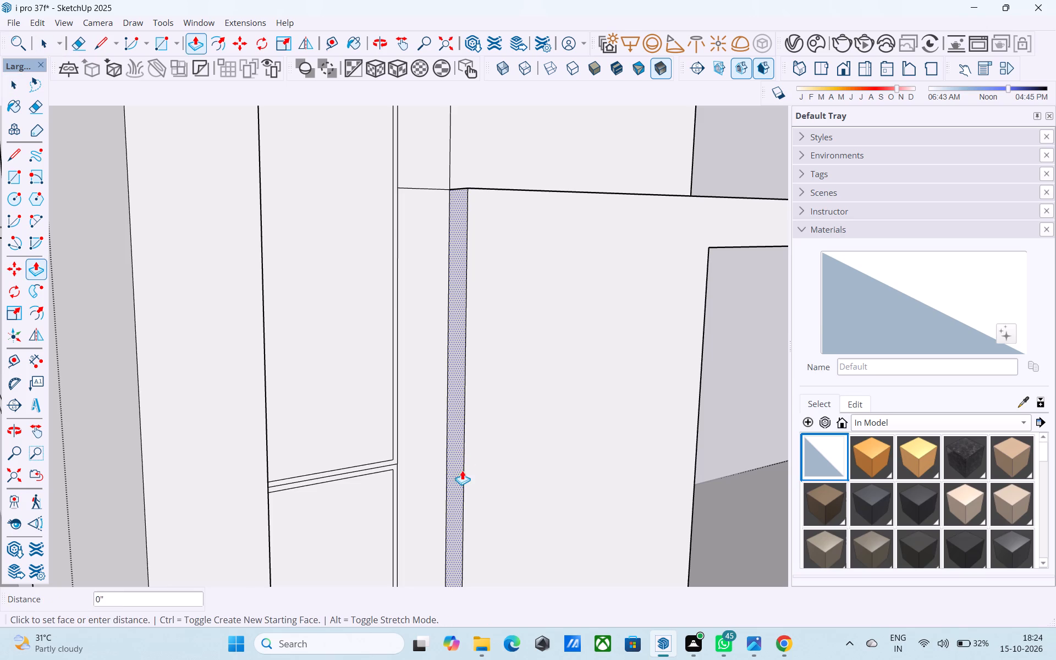
click(525, 450)
key(space)
Draw a 10' 6" vertical line down the middle of the widened strip, from its top edge to its base.
middle_drag(527, 449, 355, 455)
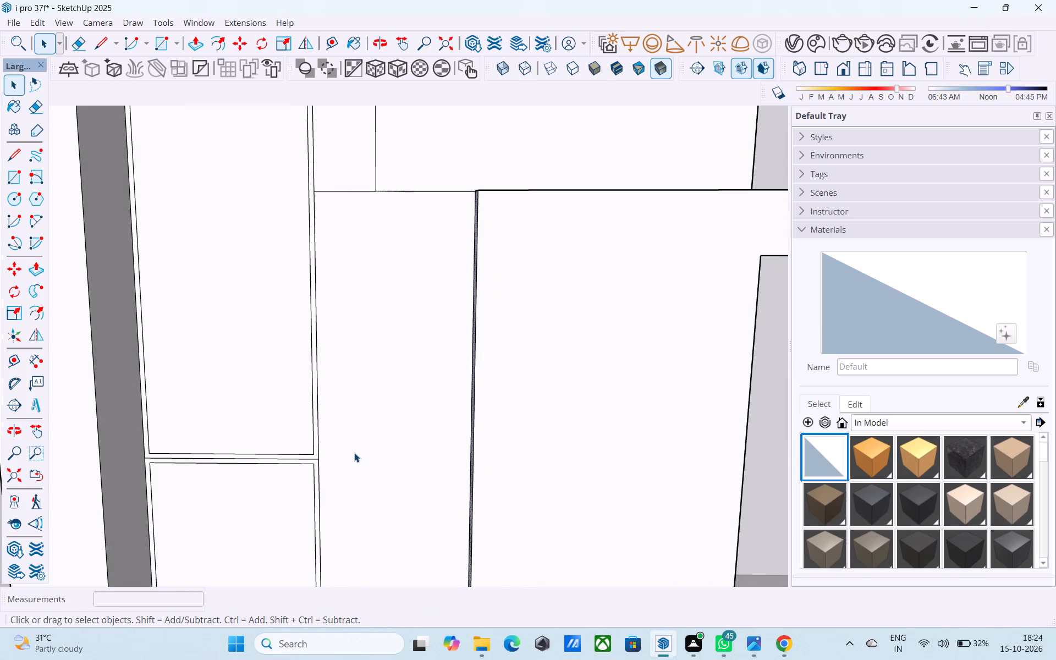
scroll(378, 437, down, 5)
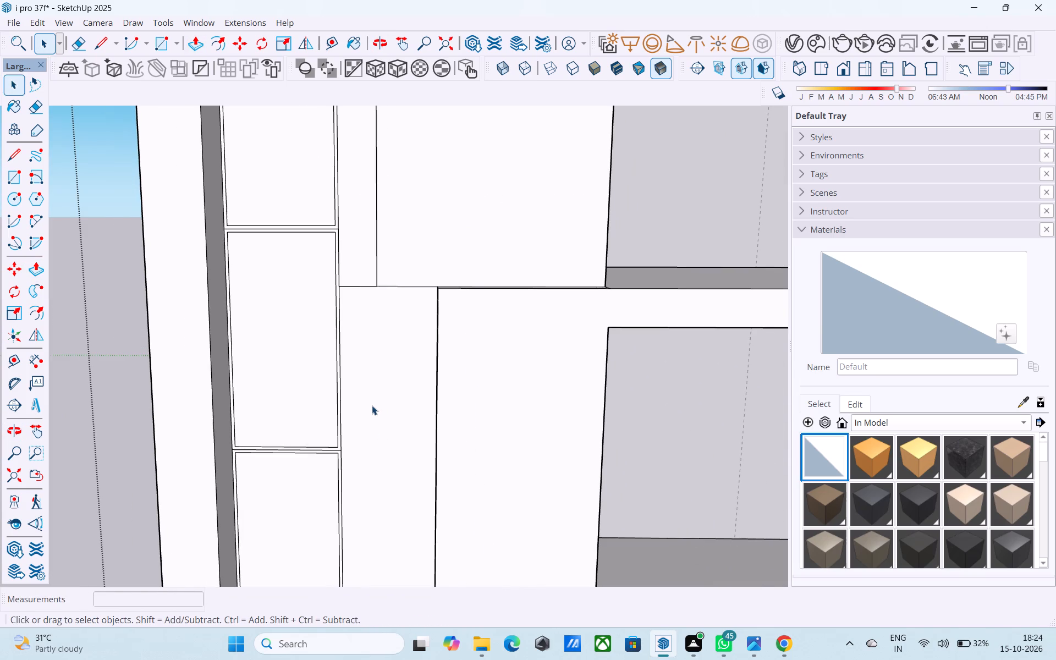
key(l)
click(388, 289)
middle_drag(395, 410, 433, 215)
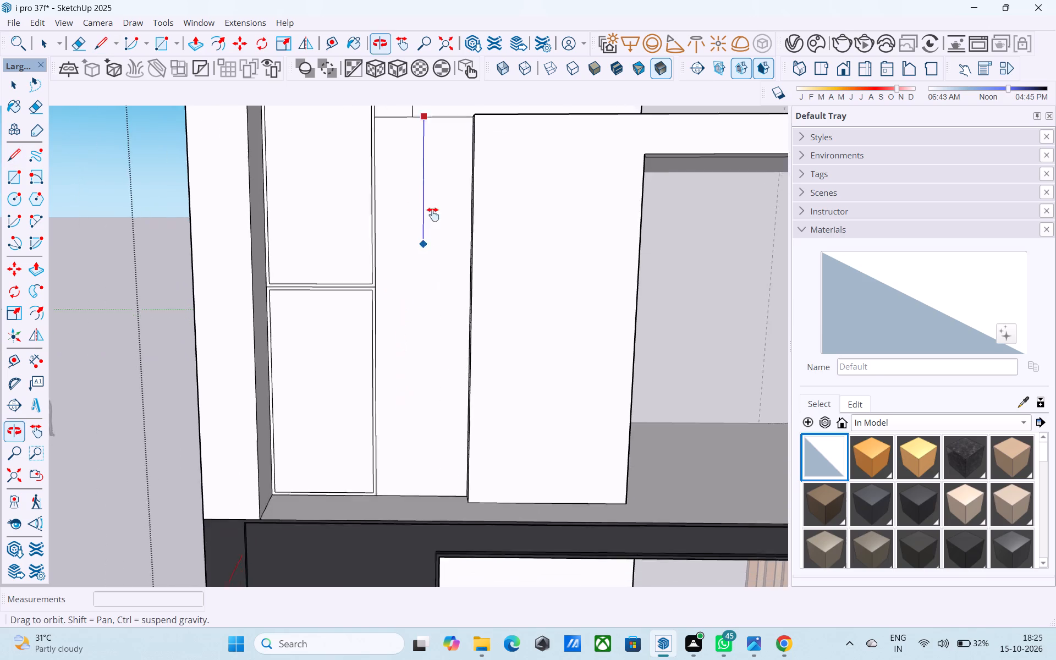
middle_drag(433, 215, 433, 186)
click(426, 444)
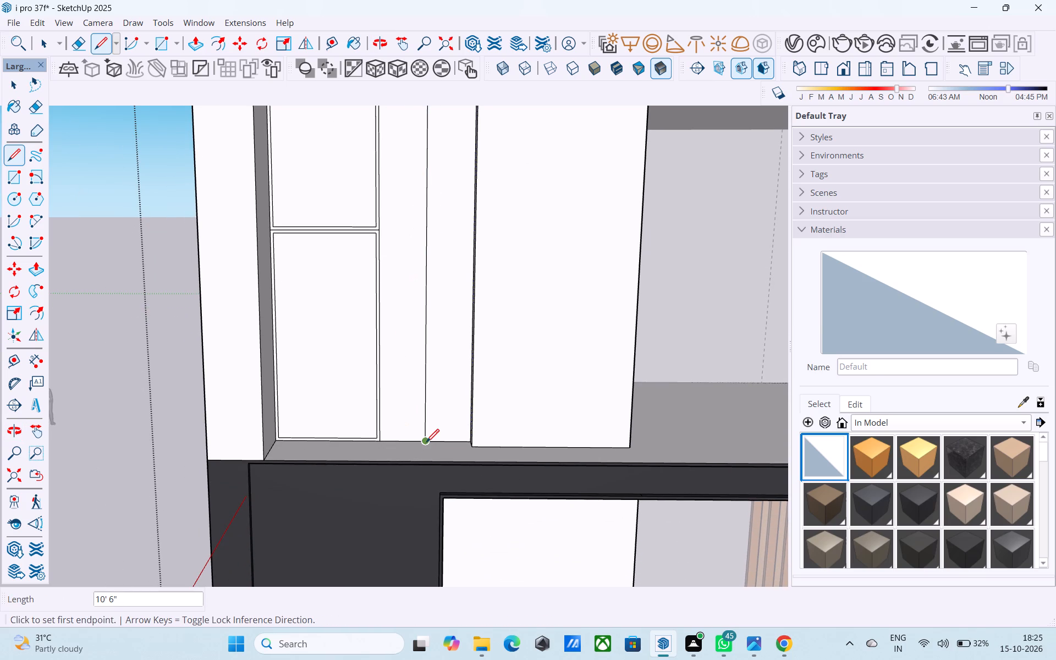
Push/Pull the half strip next to the panelled recess outward until it is flush with the raised panel.
scroll(426, 443, down, 4)
key(space)
click(423, 398)
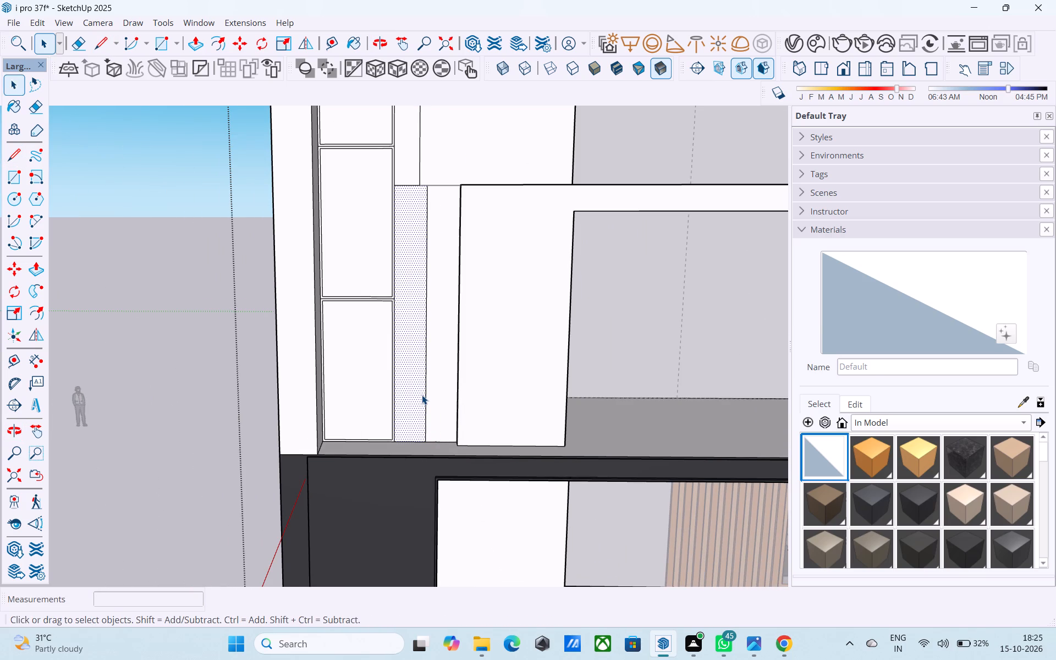
key(p)
click(422, 384)
click(493, 330)
Erase the leftover seam edge on the top face of the new vertical pier.
middle_drag(486, 314, 453, 394)
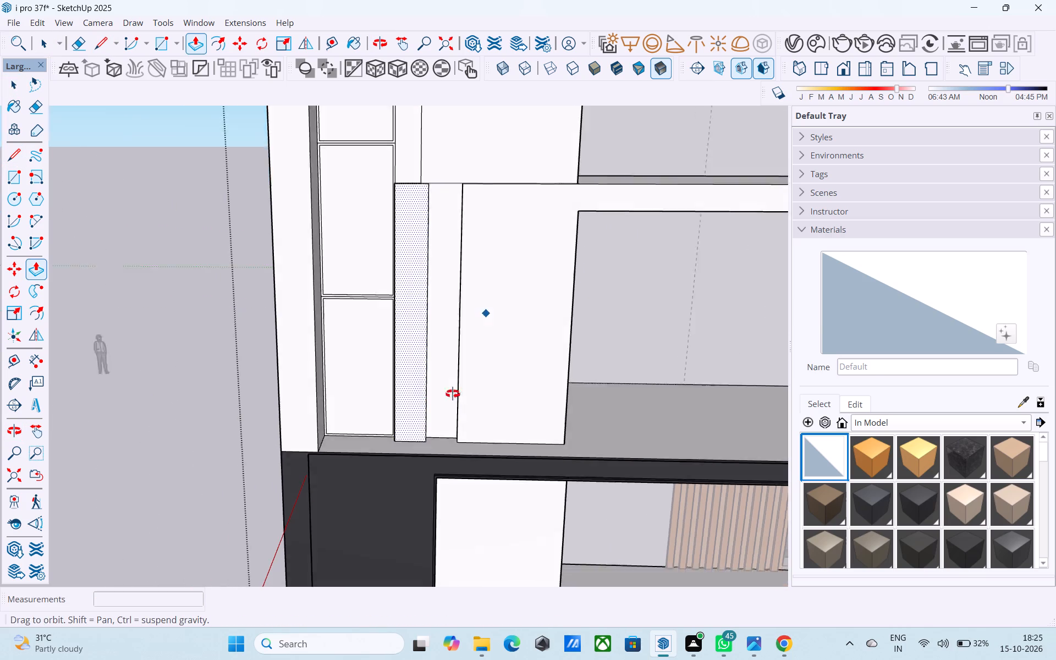
middle_drag(453, 394, 376, 512)
key(e)
scroll(411, 203, up, 7)
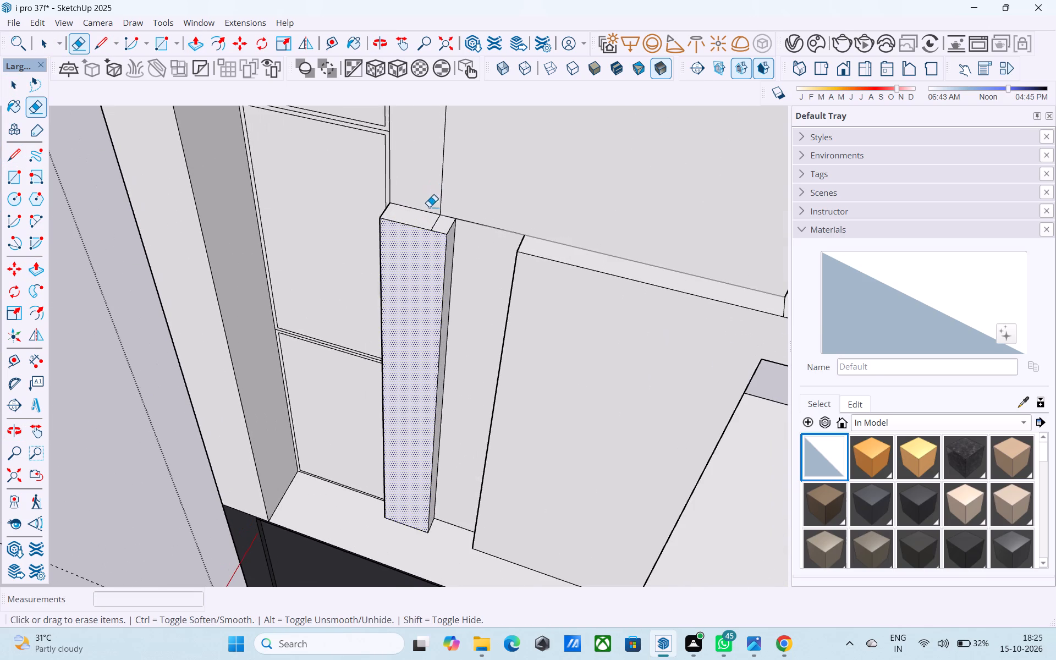
drag(438, 224, 432, 221)
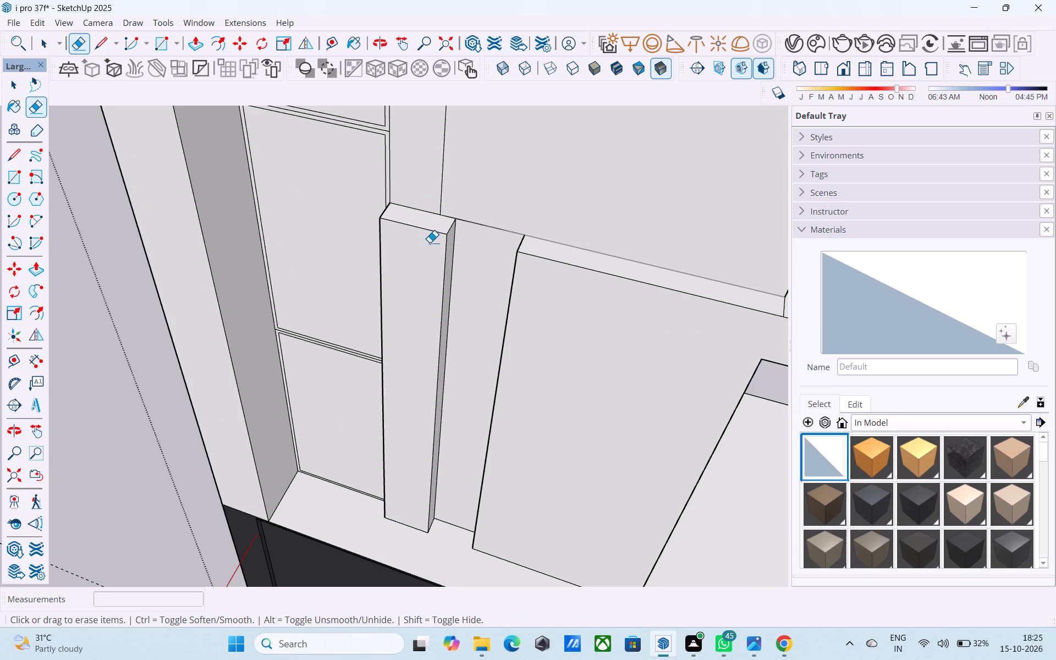
Copy the pier's front vertical edge to its opposite front corner and divide the spacing by 4 into equal strips.
middle_drag(409, 313, 438, 283)
key(space)
click(435, 272)
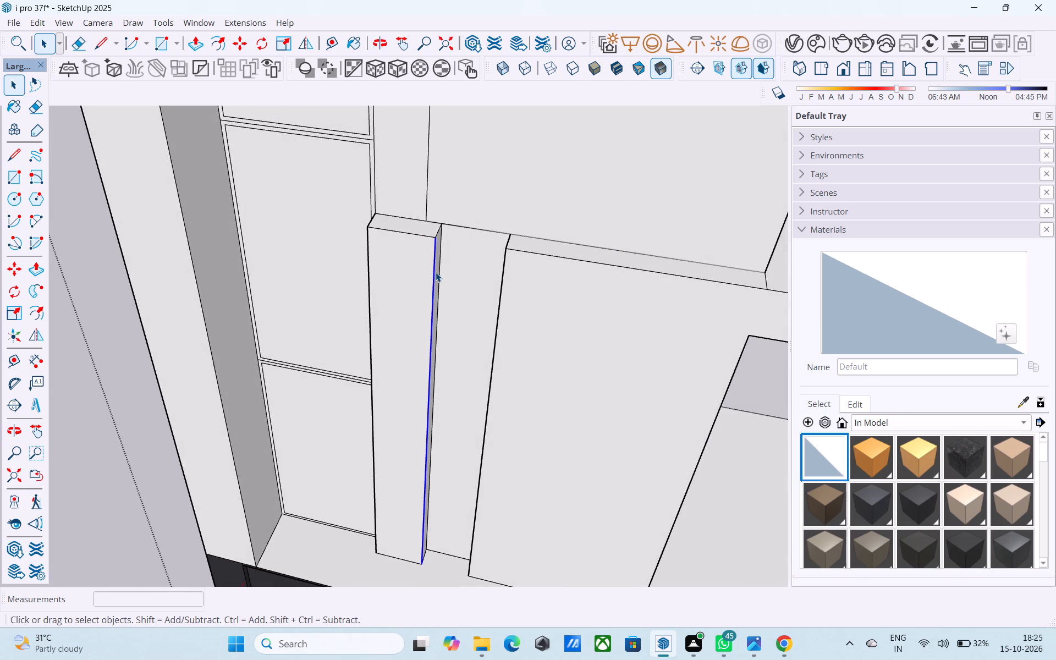
key(m)
click(438, 238)
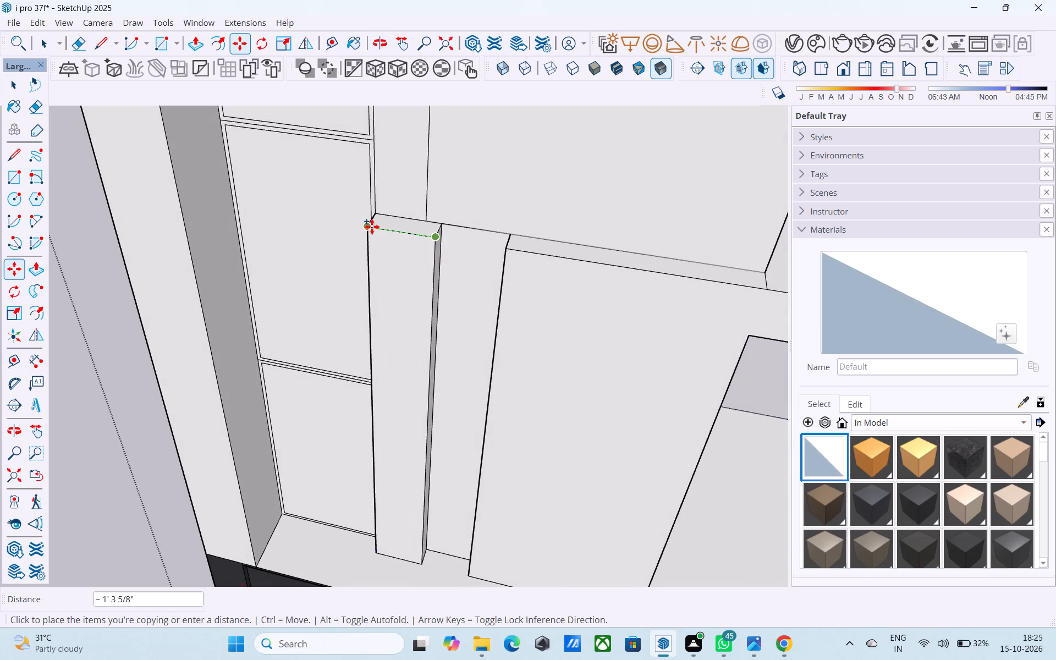
click(372, 227)
key(slash)
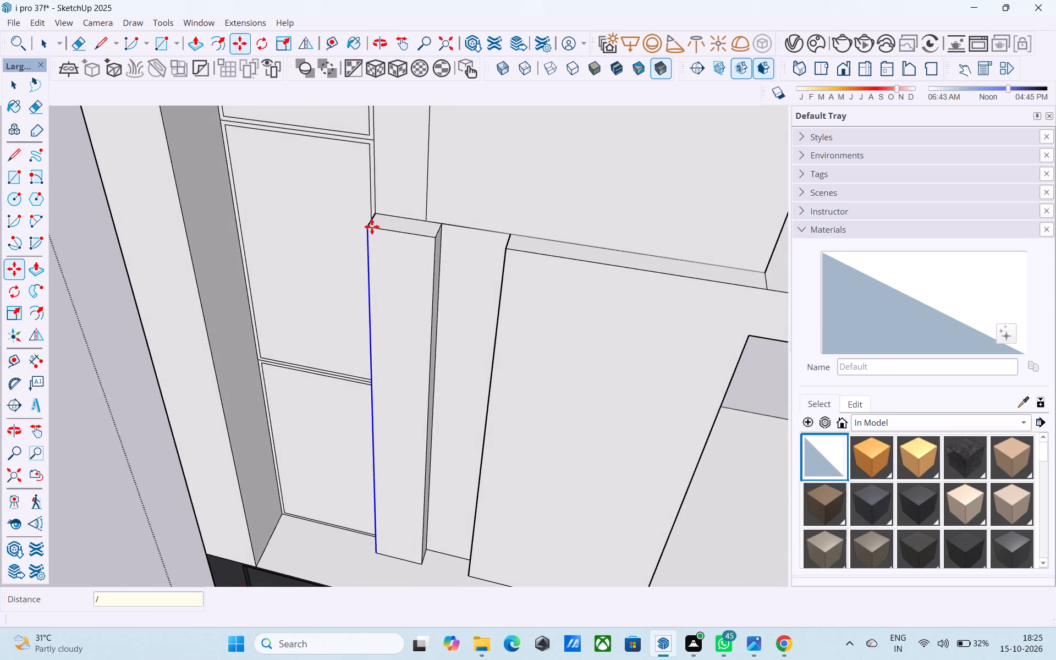
key(4)
key(Return)
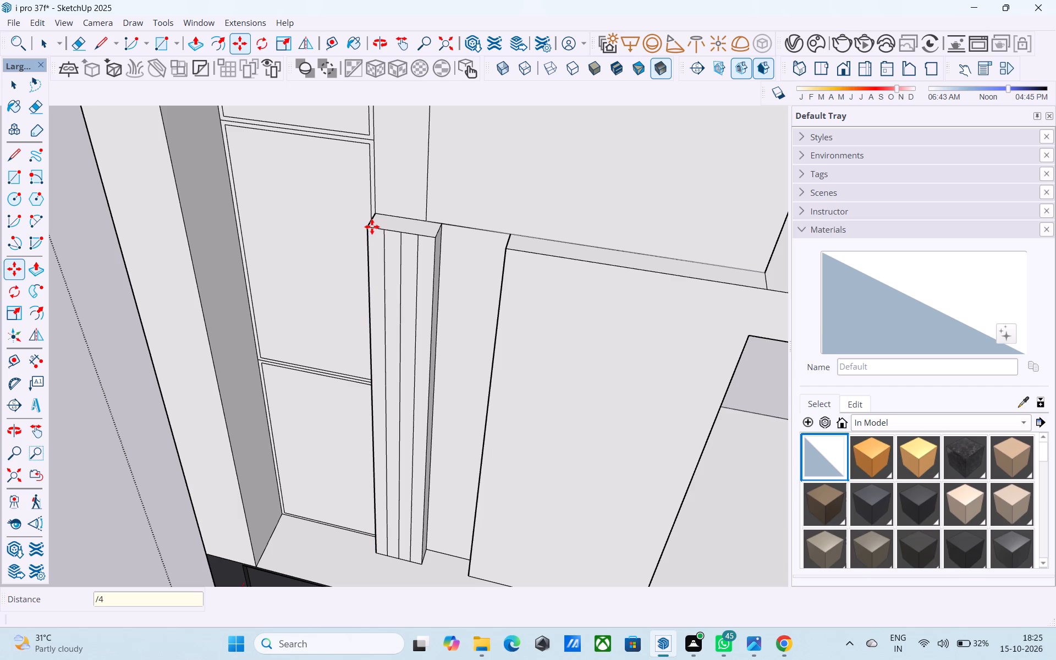
Push/Pull the first and third strips from the panelled recess outward by 1" to form vertical flutes.
key(space)
click(375, 244)
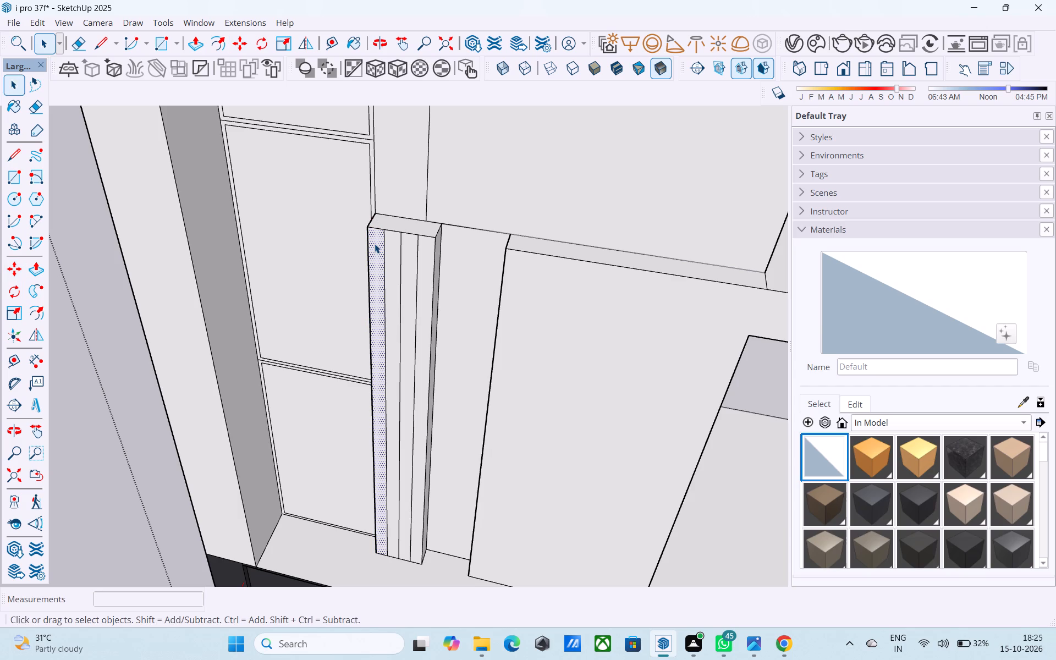
key(p)
click(375, 244)
text(1")
key(Return)
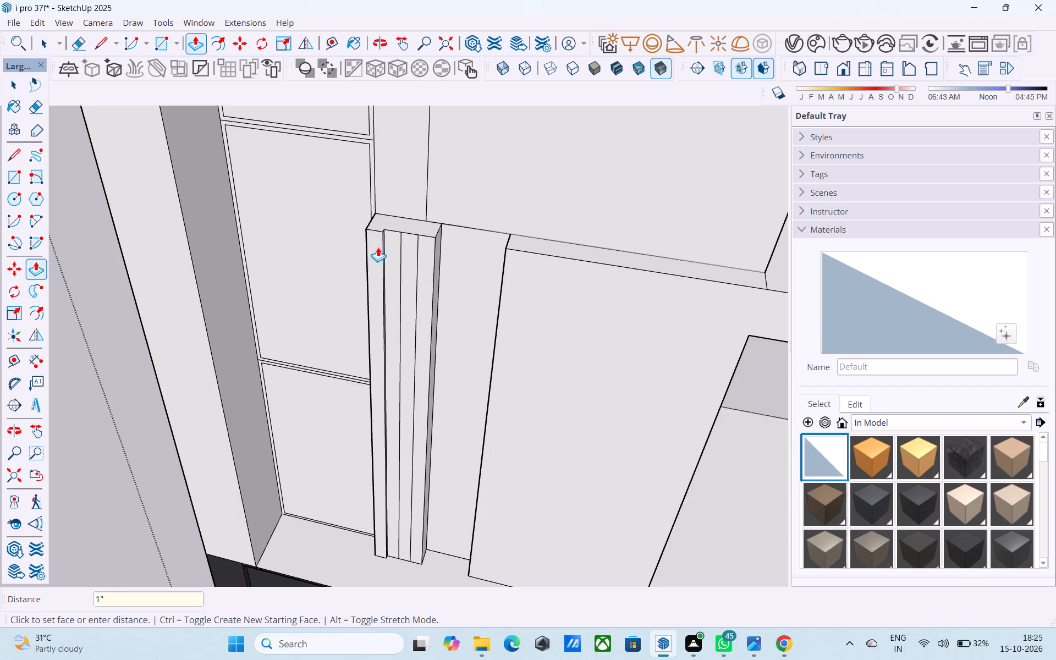
double_click(405, 265)
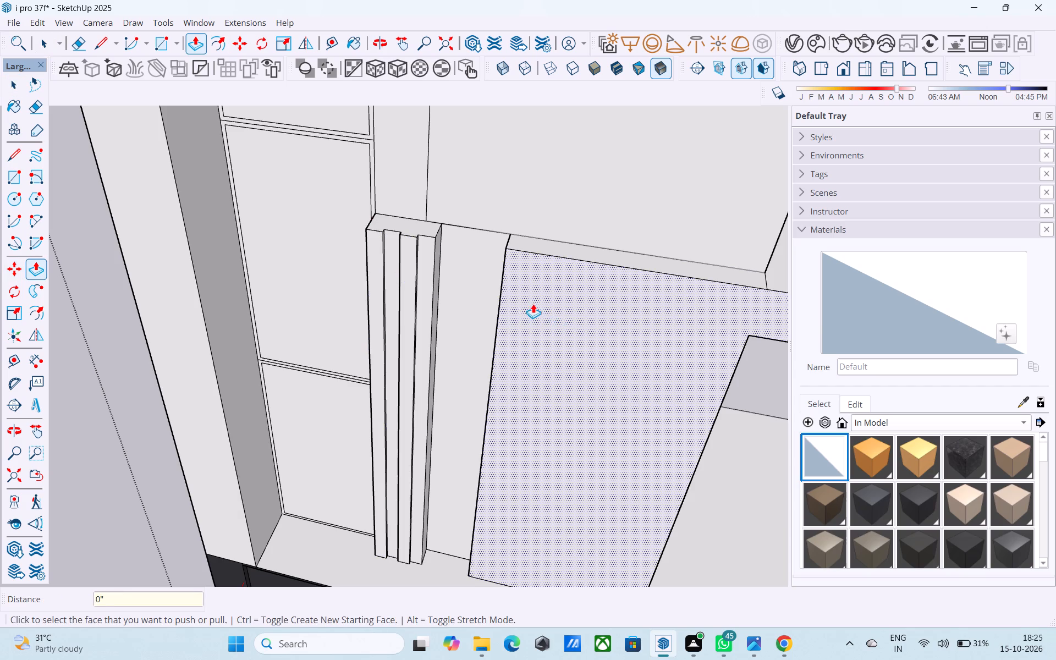
key(space)
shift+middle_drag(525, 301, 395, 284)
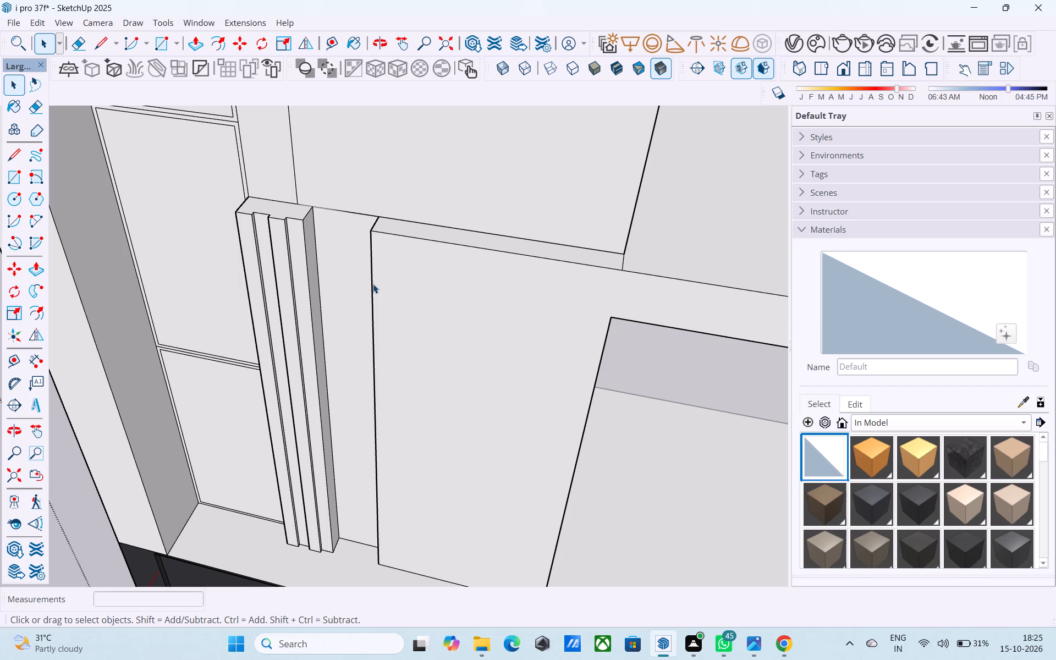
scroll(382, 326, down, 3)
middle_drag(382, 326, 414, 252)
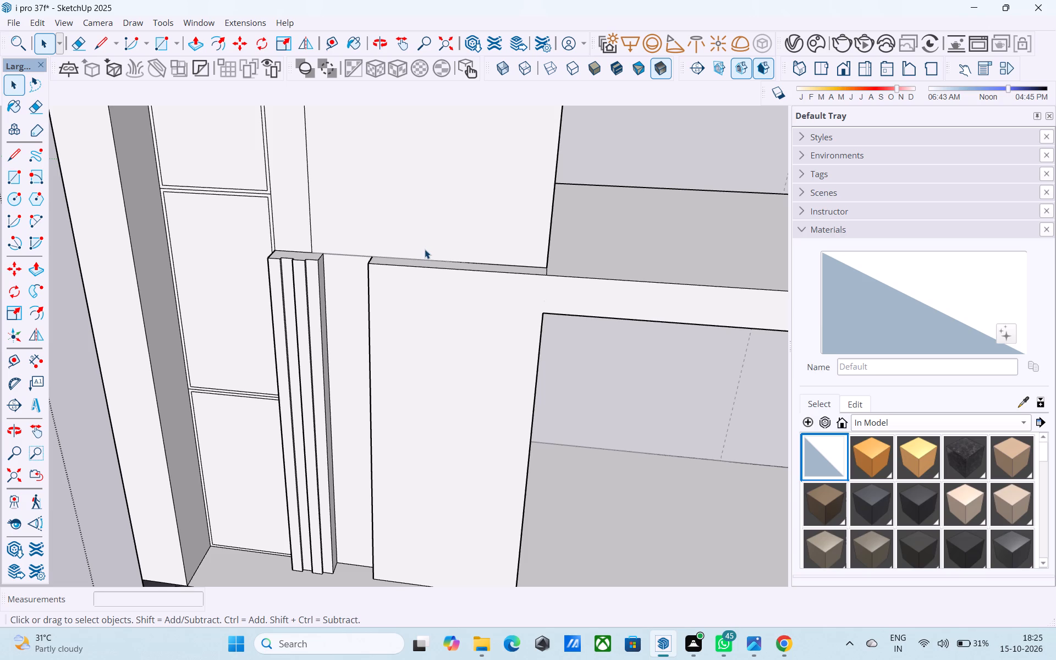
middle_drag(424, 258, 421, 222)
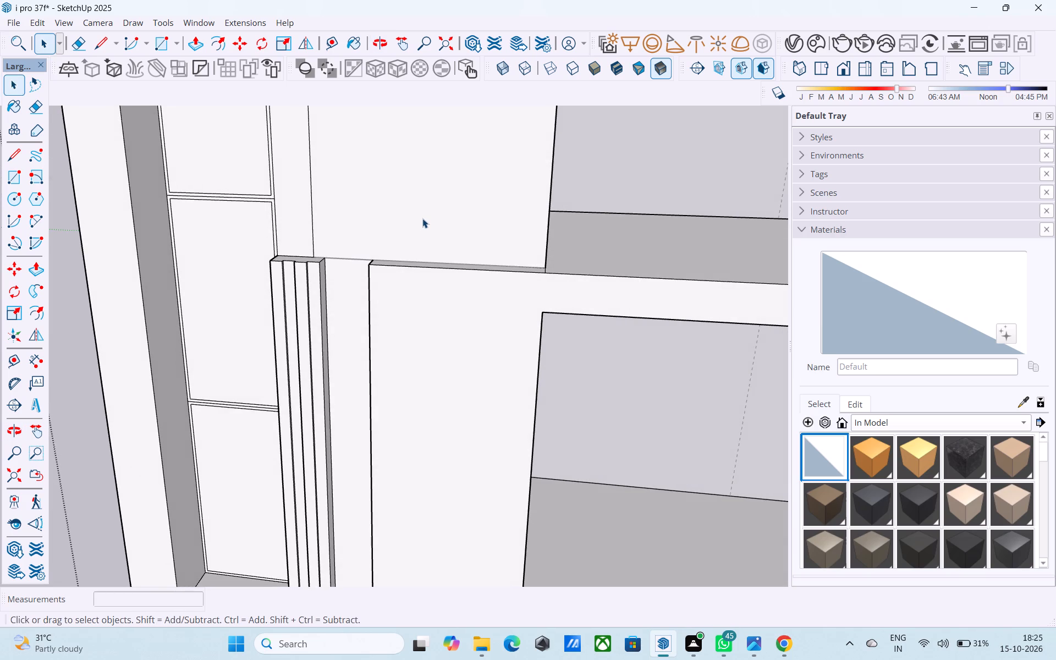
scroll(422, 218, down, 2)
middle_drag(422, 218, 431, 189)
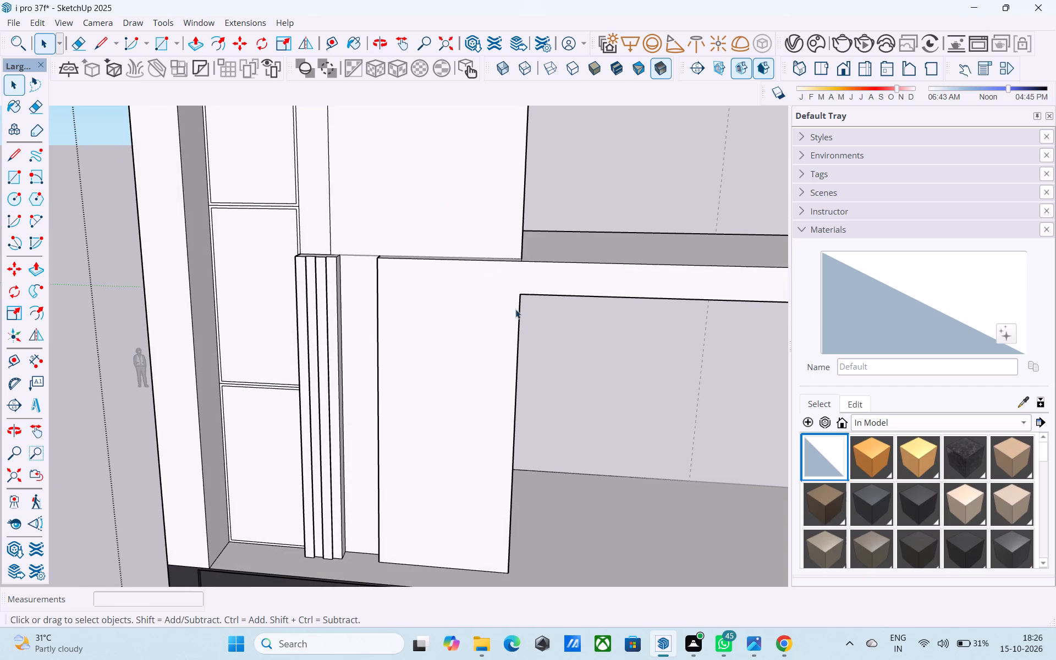
Draw a 1' vertical line extending the wall panel's inner edge up to the slab's top edge at the frame's corner.
click(519, 300)
scroll(519, 300, up, 3)
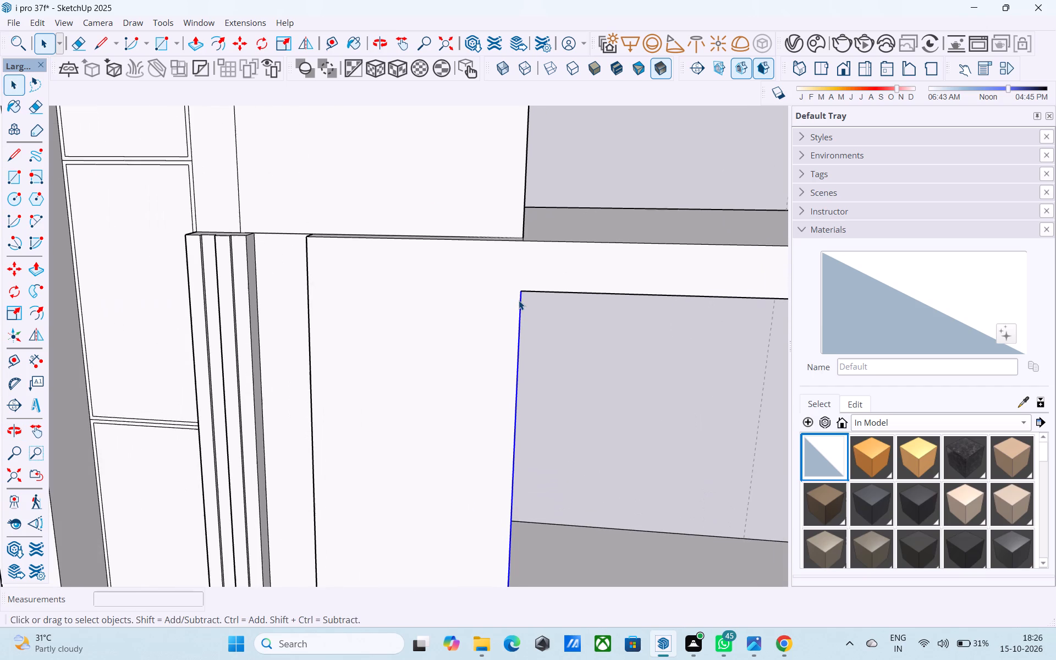
scroll(519, 300, up, 1)
key(l)
click(522, 297)
click(519, 244)
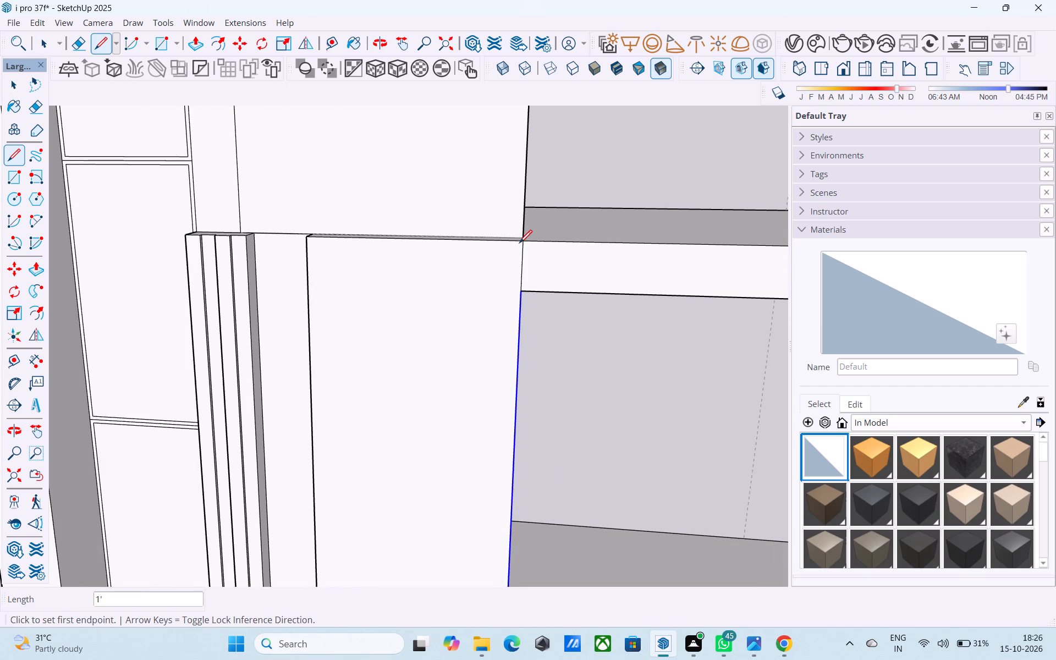
key(space)
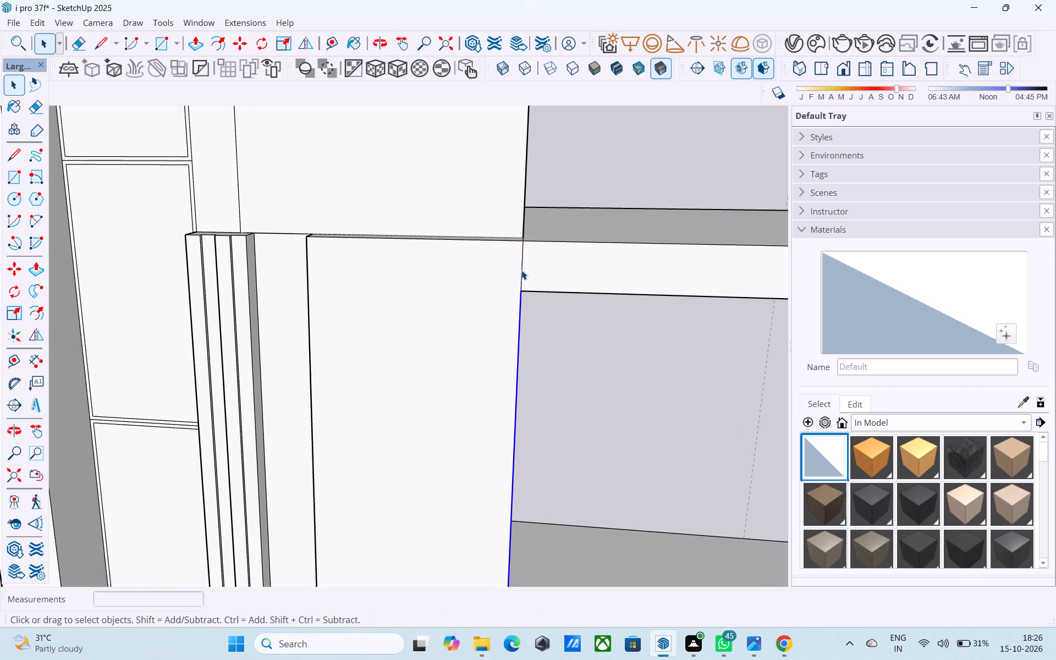
Copy the wall panel's full inner vertical edge to its opposite front corner, dividing the spacing by 6 and finally by 8.
shift+click(521, 268)
scroll(521, 268, down, 5)
key(m)
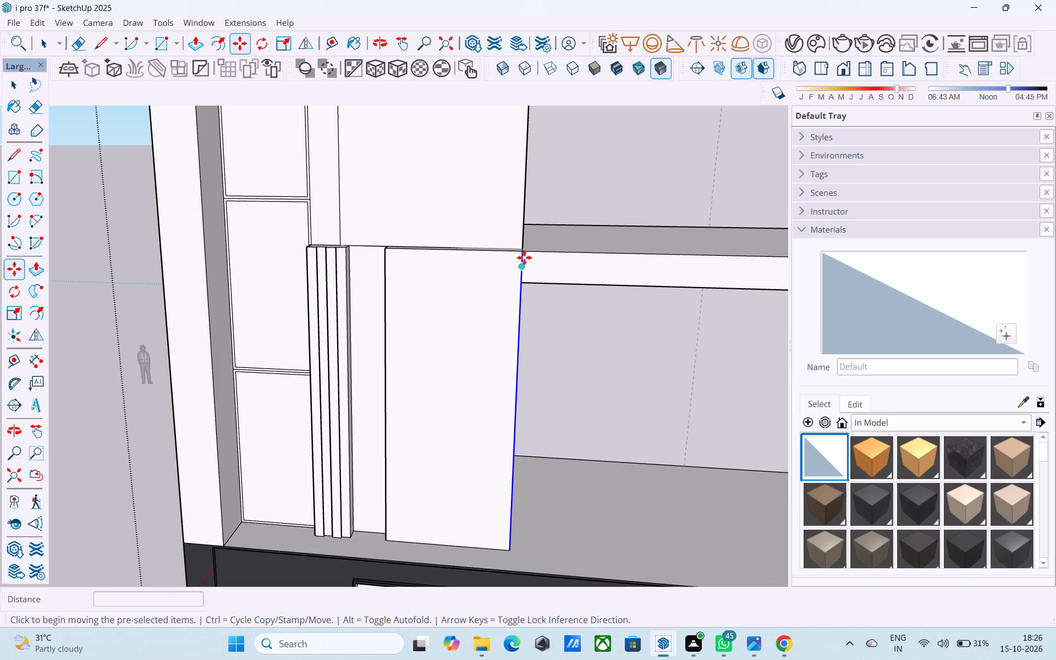
click(522, 254)
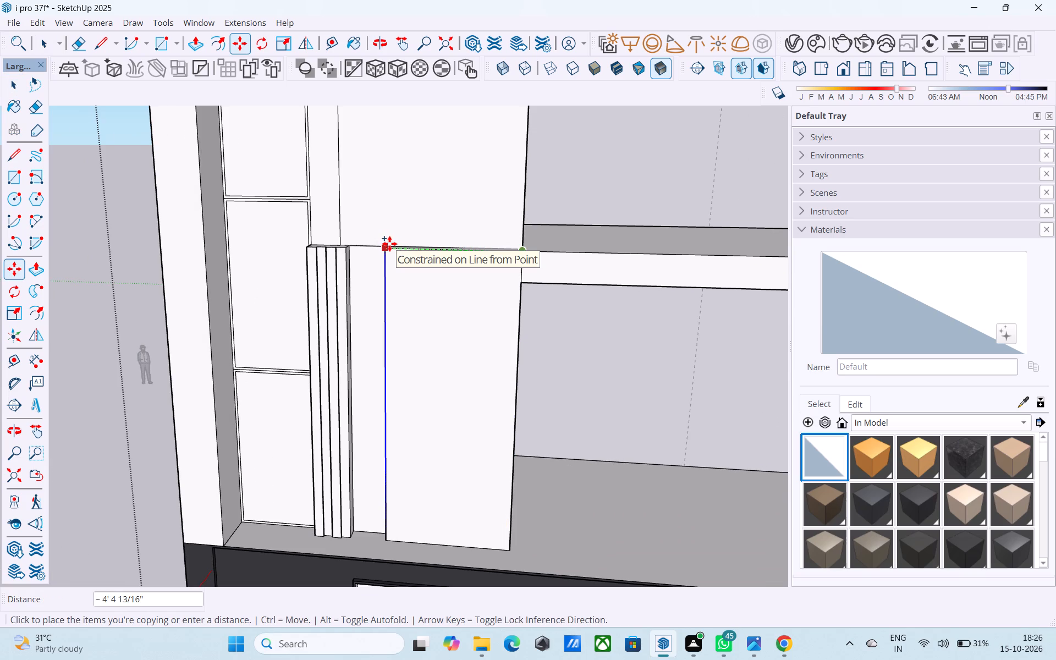
middle_drag(389, 244, 408, 356)
scroll(389, 276, up, 5)
click(378, 243)
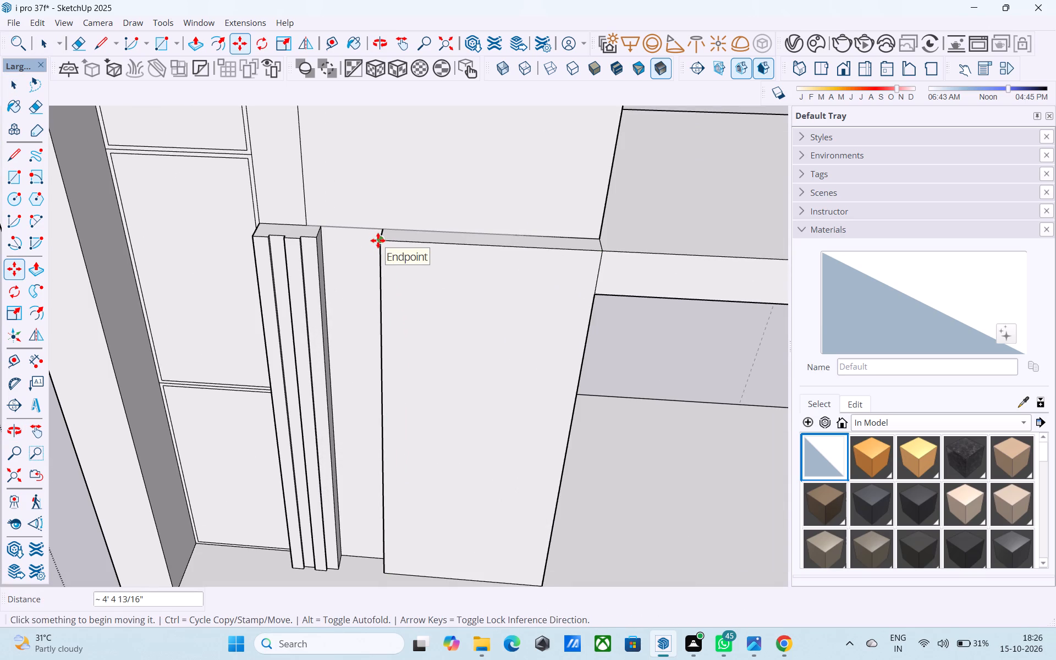
key(slash)
key(6)
key(Return)
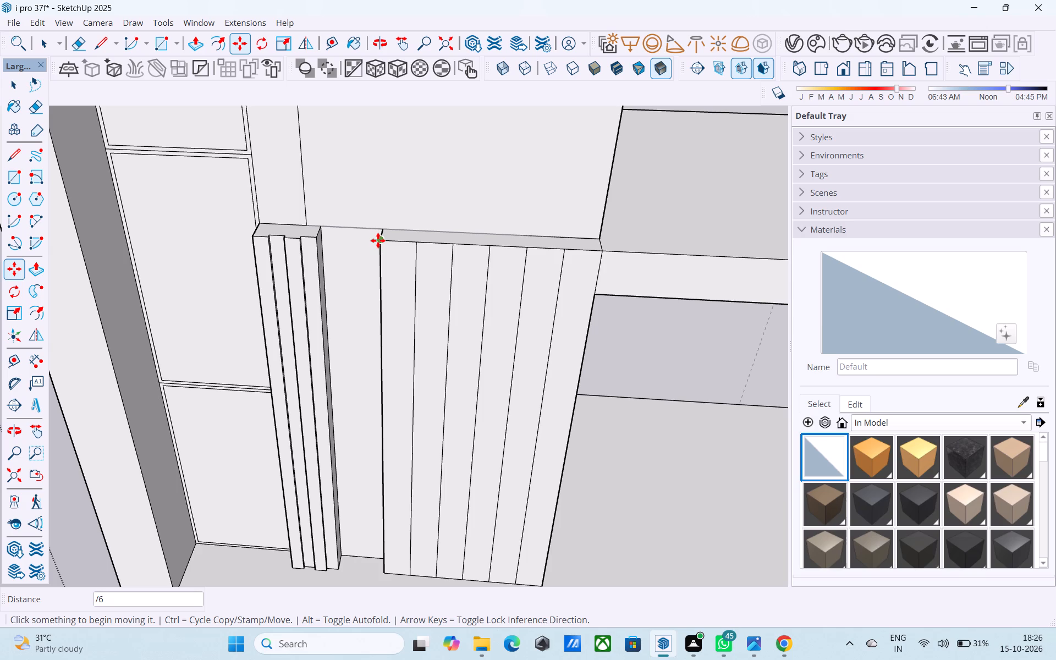
key(slash)
key(8)
key(Return)
key(space)
Examine the divided wall panel and fluted pier in relation to the whole front facade.
scroll(343, 266, down, 2)
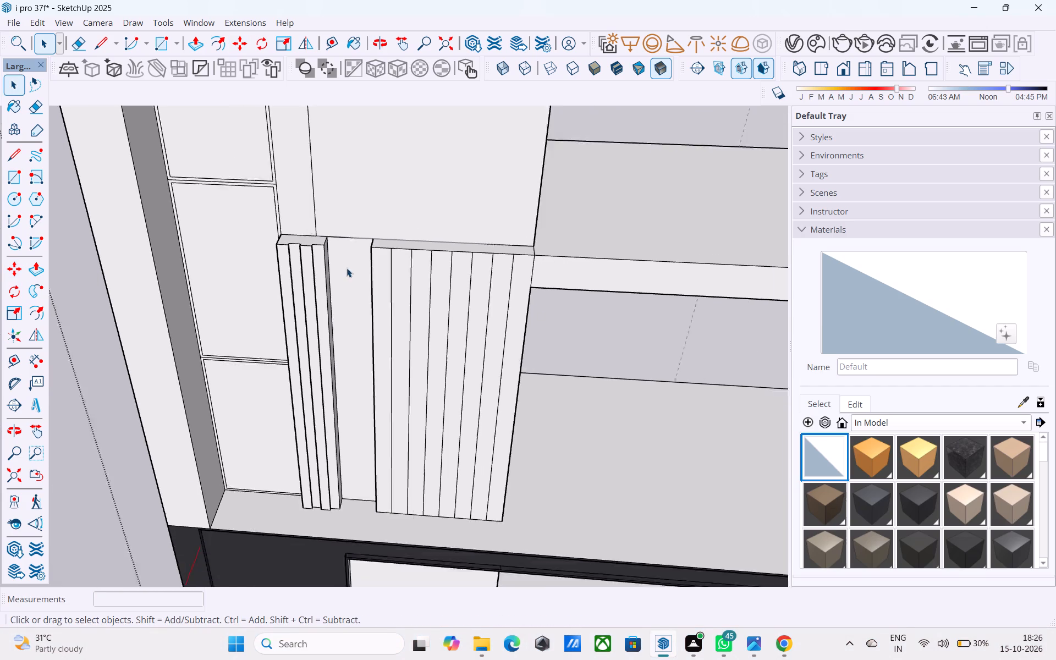
scroll(346, 268, down, 3)
middle_drag(388, 285, 435, 289)
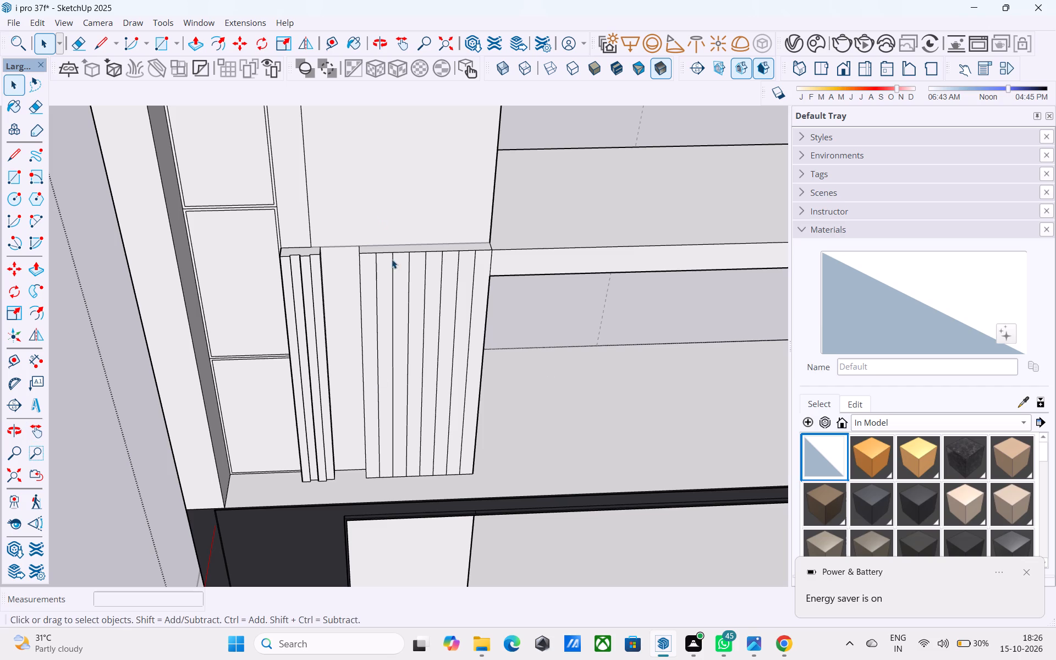
scroll(396, 278, down, 3)
middle_drag(403, 301, 378, 274)
scroll(386, 320, down, 3)
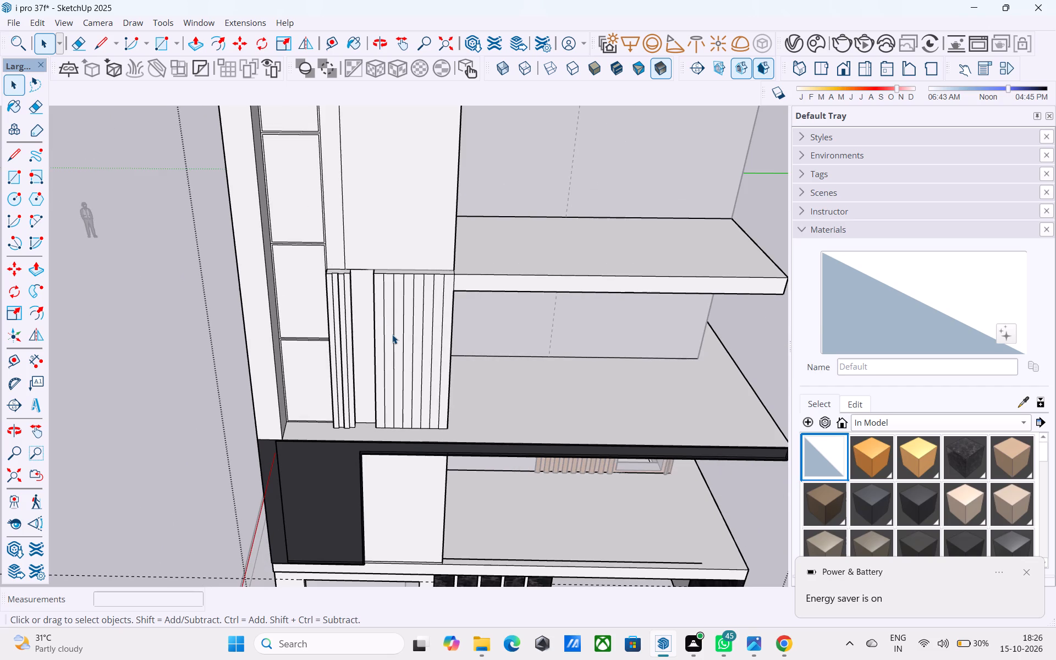
scroll(385, 306, down, 6)
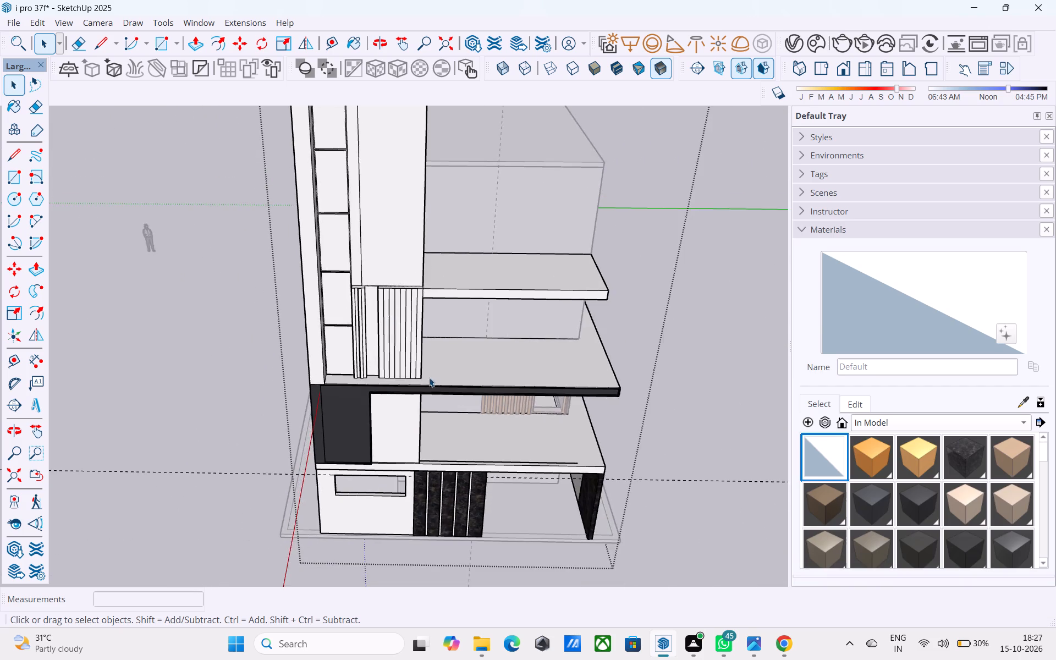
middle_drag(428, 374, 390, 279)
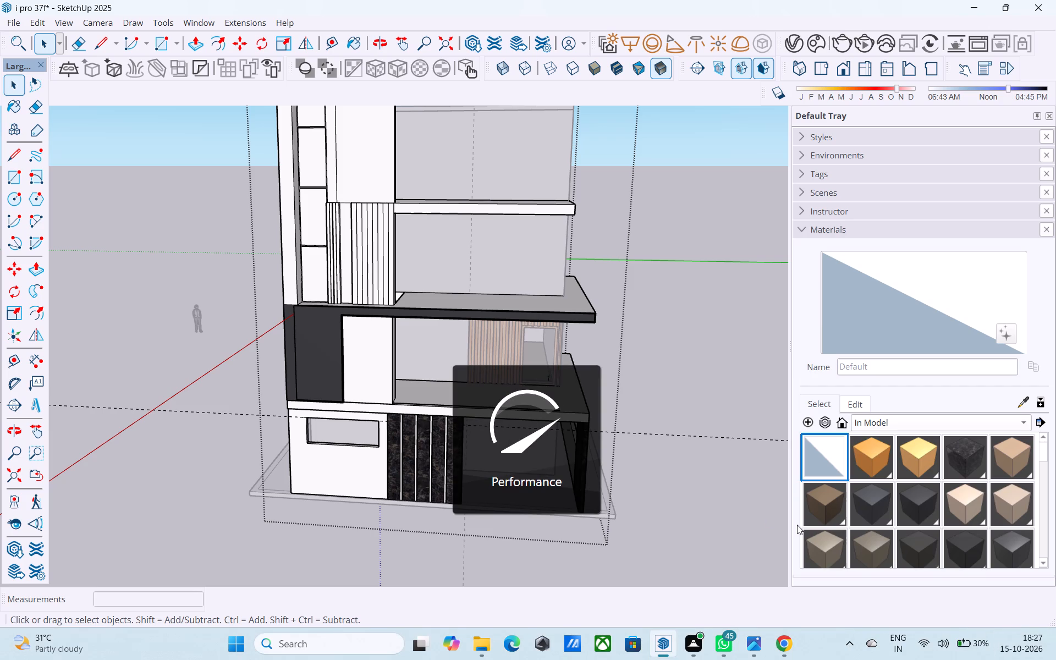
Push/Pull the wide panel's first strip, nearest the fluted pier, outward by 1".
middle_drag(370, 281, 391, 313)
scroll(381, 302, up, 6)
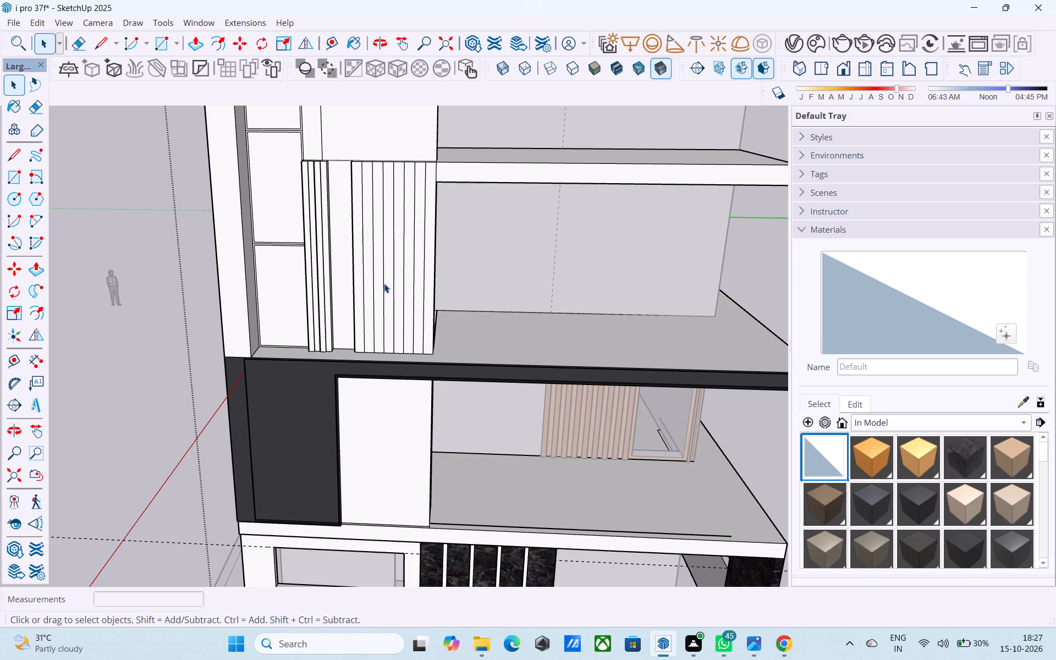
scroll(447, 211, up, 2)
middle_drag(443, 240, 461, 293)
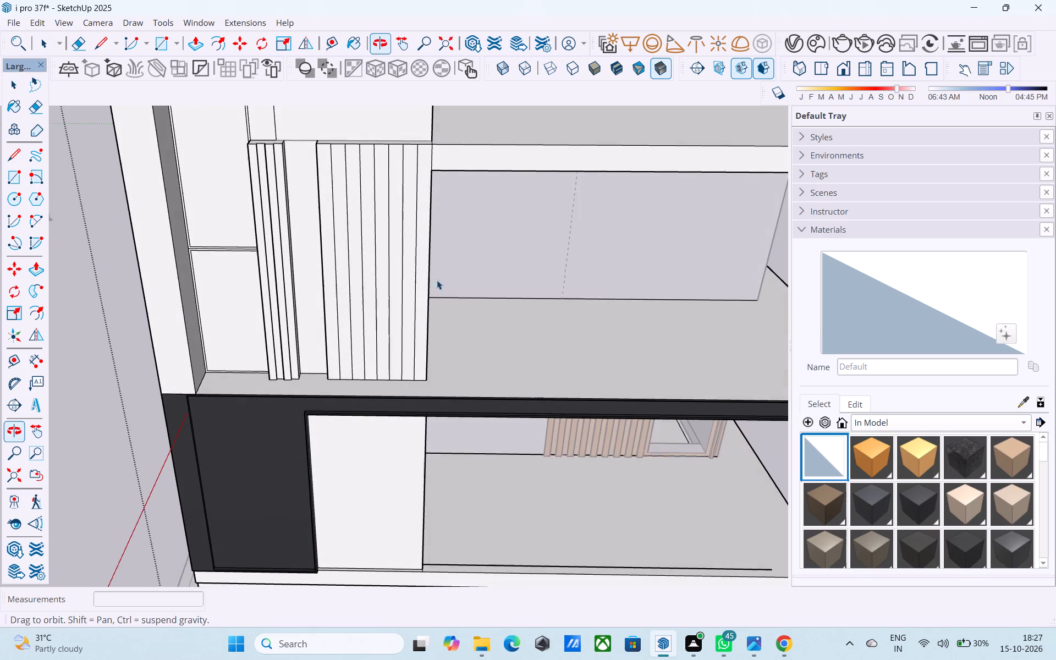
middle_drag(360, 313, 373, 353)
middle_drag(359, 291, 371, 378)
click(332, 288)
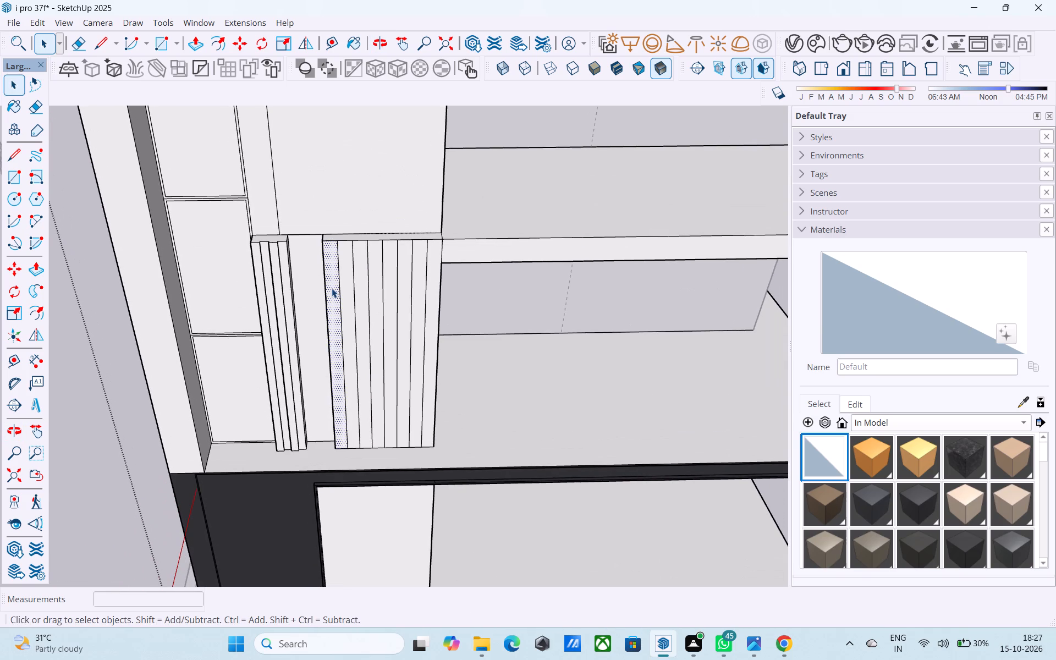
scroll(332, 288, up, 3)
key(p)
click(333, 284)
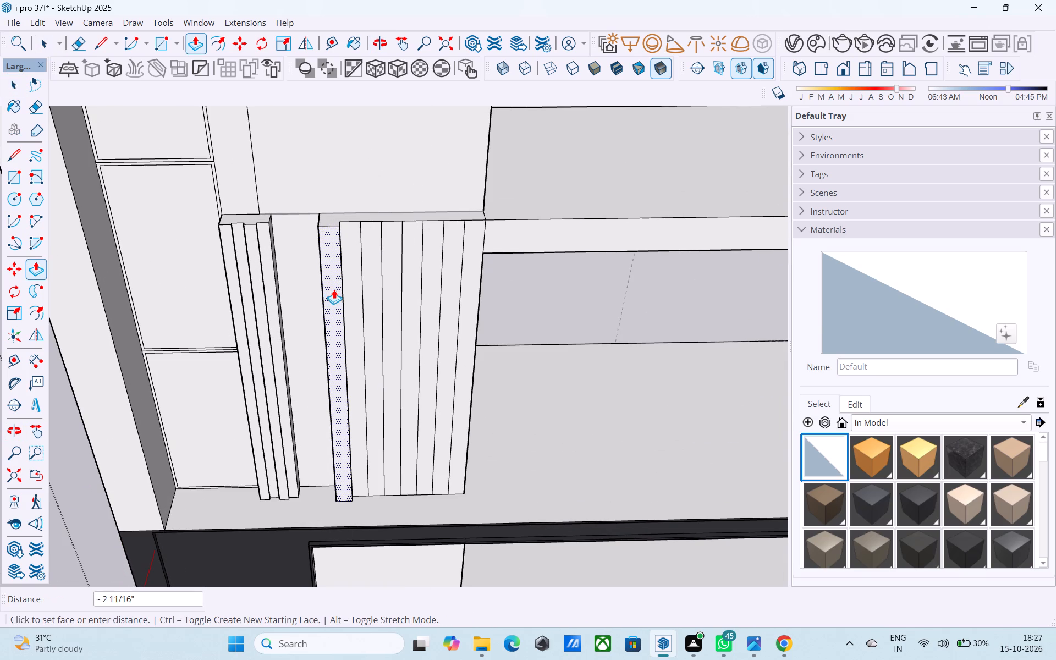
key(1)
key(shift+quotedbl)
key(Return)
Repeat the same 1" outward Push/Pull on the wide panel's third, fifth and seventh strips.
middle_drag(429, 265, 331, 299)
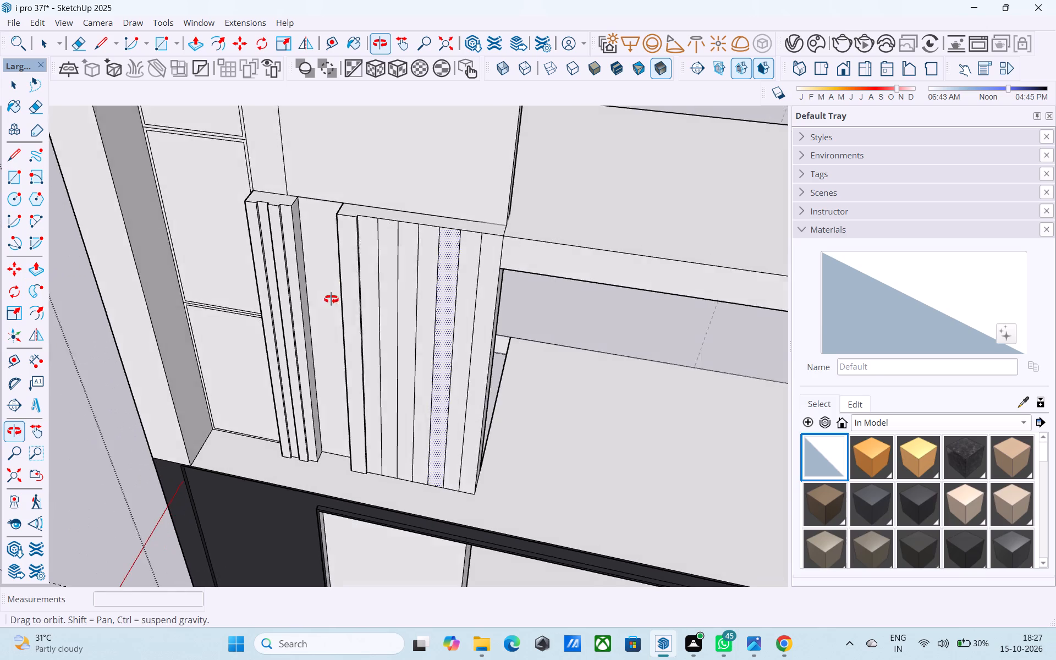
middle_drag(331, 299, 331, 301)
scroll(392, 269, up, 5)
double_click(394, 260)
double_click(455, 251)
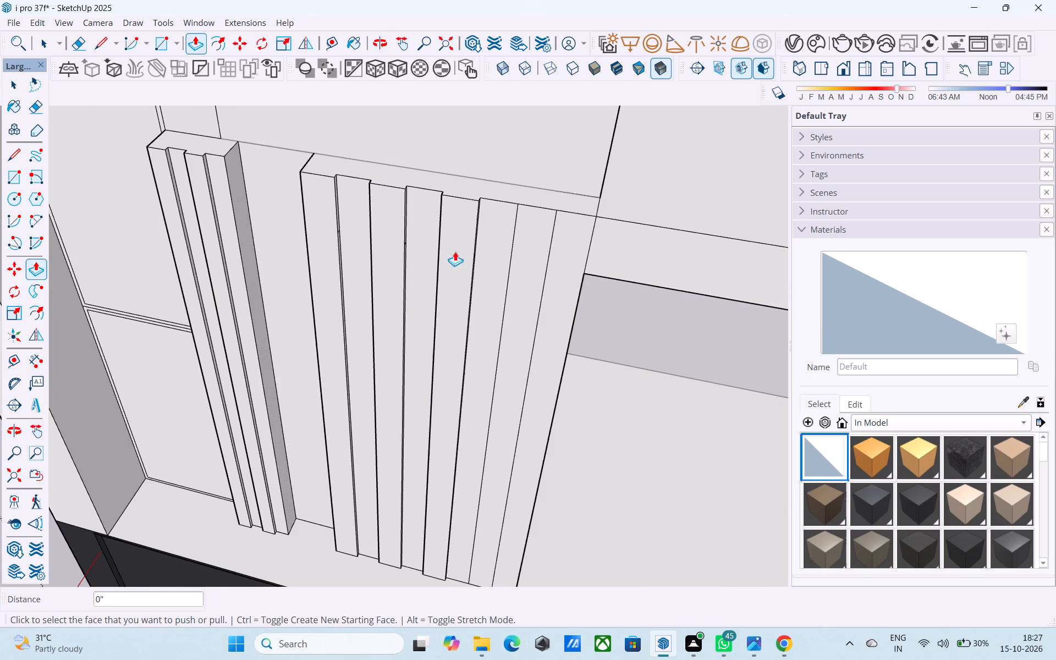
double_click(530, 247)
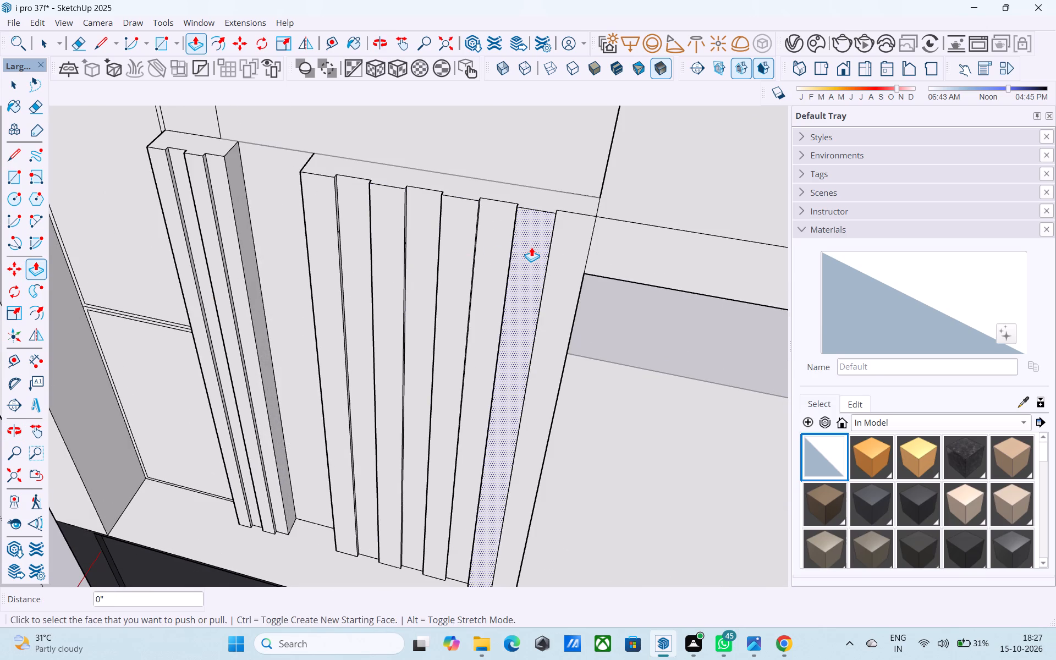
Copy the short vertical edge at the panel-slab joint 18' to the slab's far end, dividing the spacing by 10 and finally by 20.
shift+middle_drag(531, 247, 373, 271)
scroll(373, 271, up, 3)
key(space)
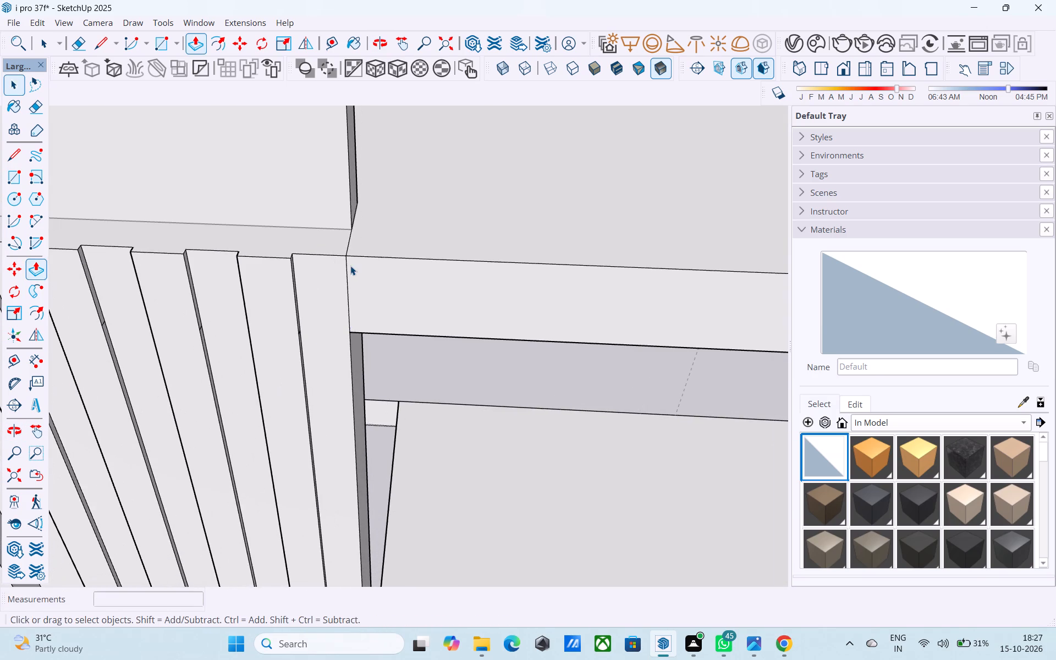
click(346, 266)
key(comma)
key(BackSpace)
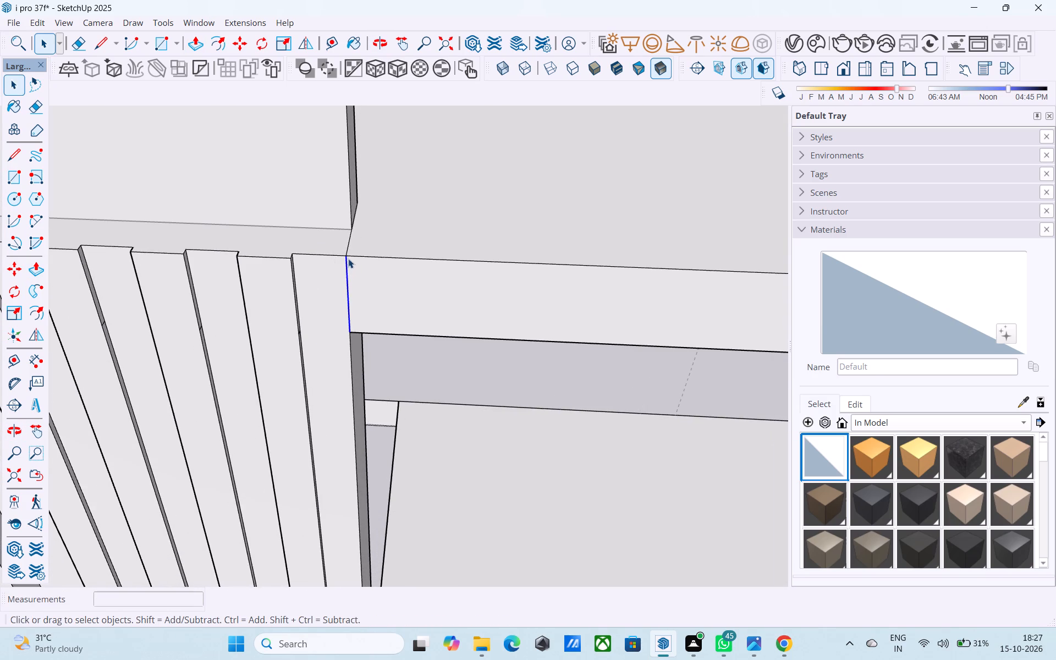
key(m)
click(347, 251)
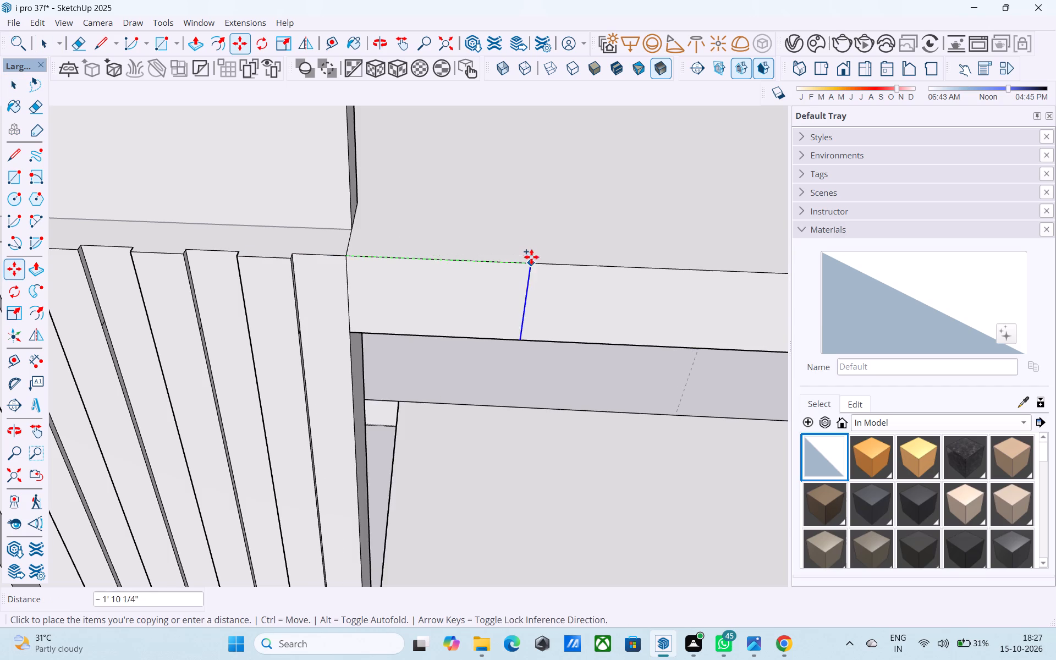
scroll(531, 257, down, 5)
shift+middle_drag(551, 274, 340, 229)
scroll(334, 225, down, 8)
middle_drag(537, 255, 329, 219)
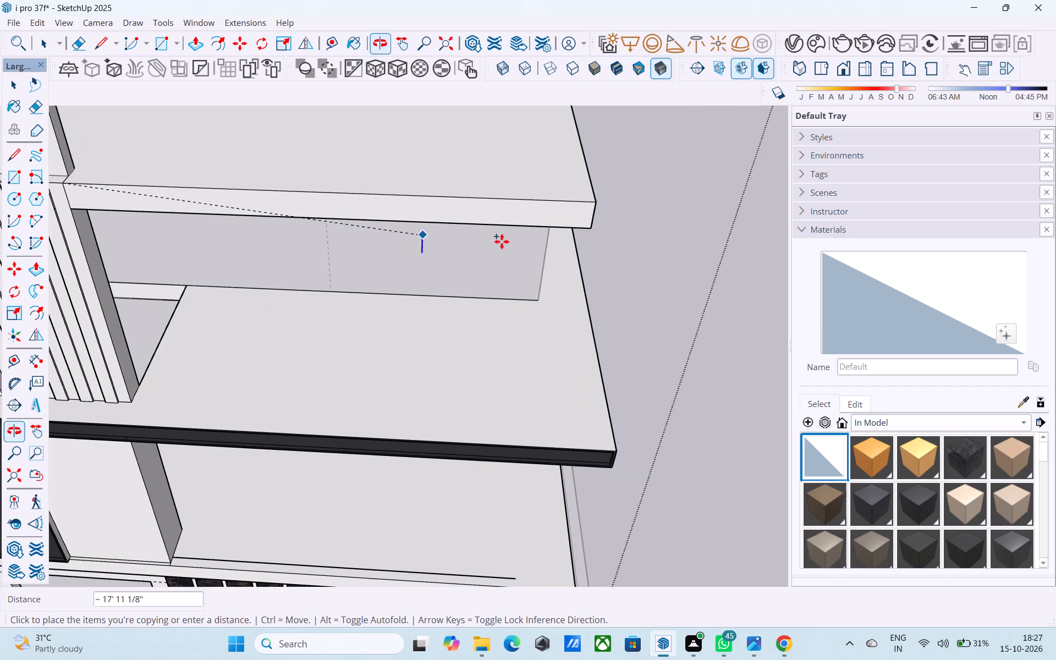
click(593, 205)
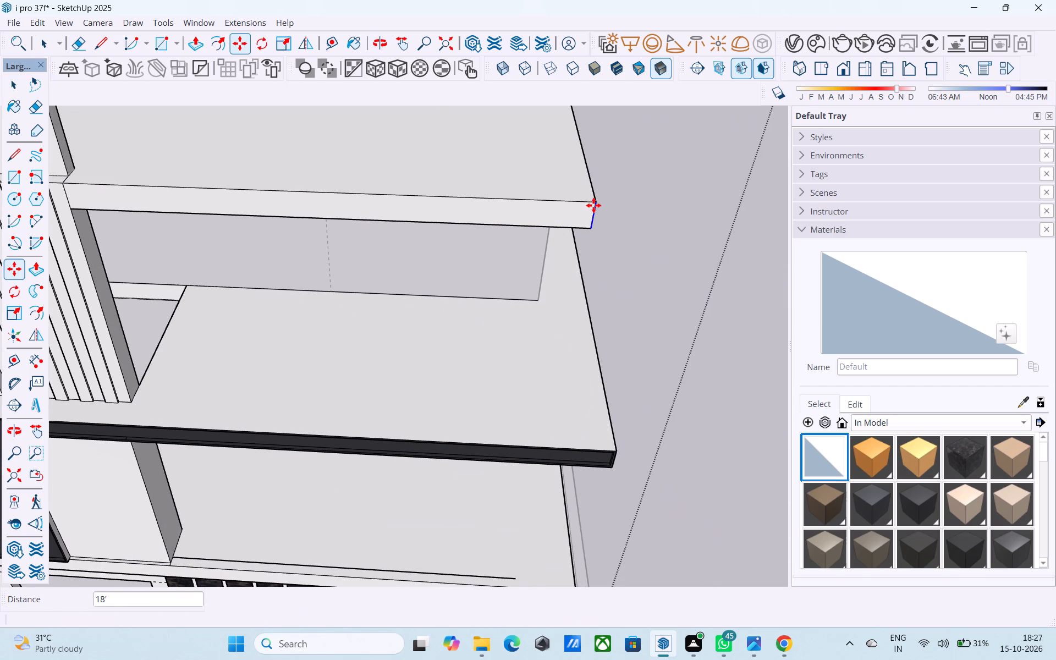
key(slash)
text(10)
key(Return)
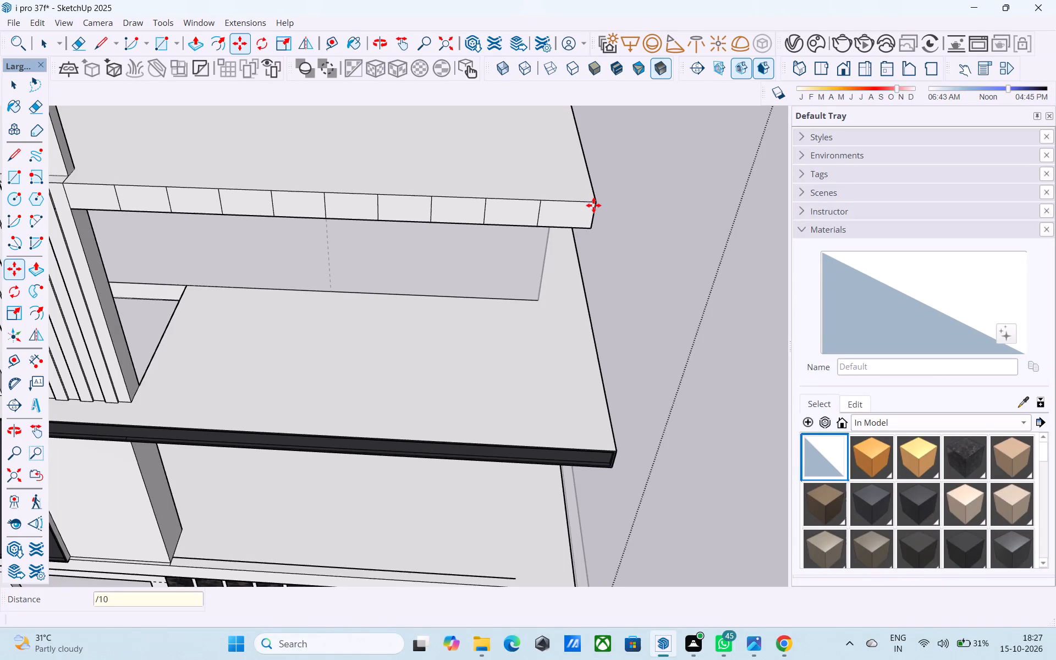
key(slash)
text(20)
key(Return)
Push/Pull the wide panel's raised seventh strip back inward by 0.5".
scroll(626, 227, down, 6)
shift+middle_drag(626, 228, 676, 134)
middle_drag(593, 163, 577, 279)
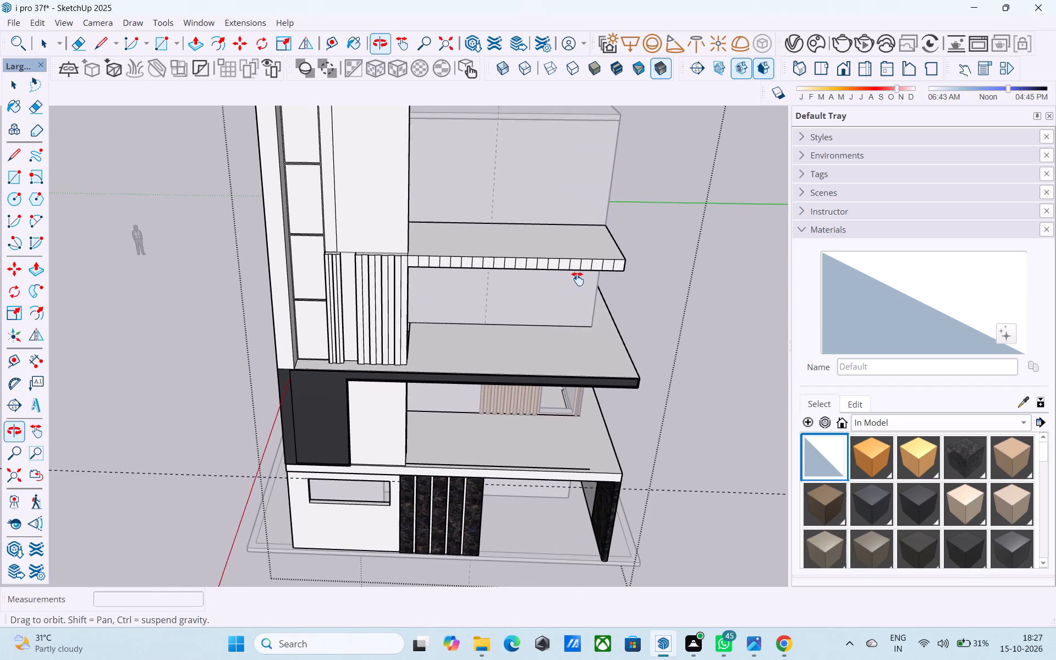
middle_drag(577, 279, 580, 289)
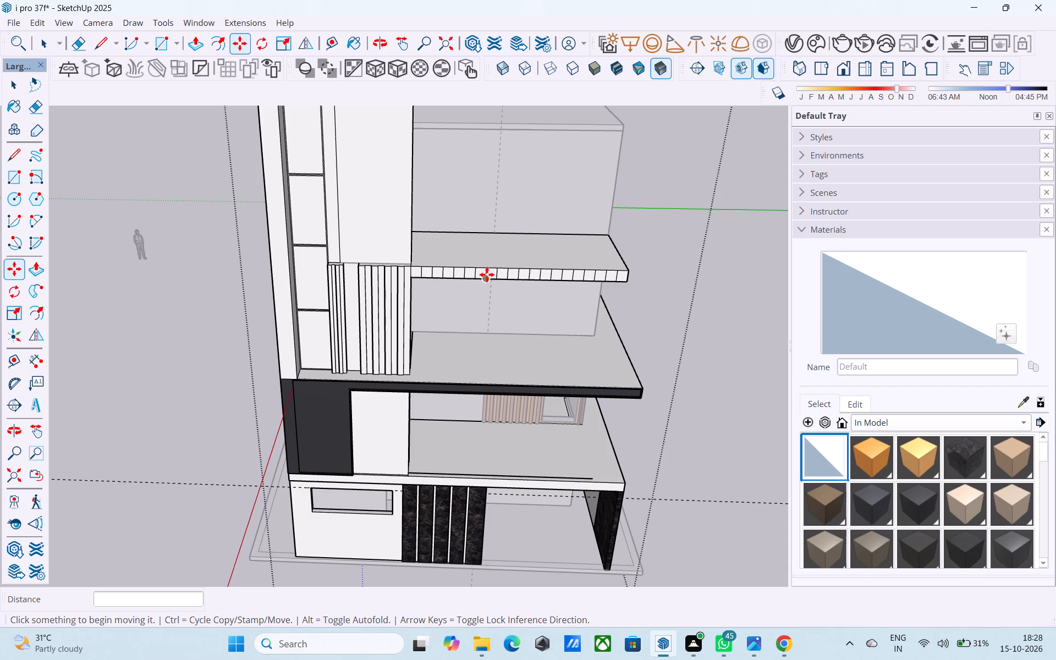
scroll(428, 292, up, 9)
key(space)
middle_drag(343, 284, 291, 380)
scroll(329, 238, up, 5)
click(346, 233)
key(p)
click(346, 233)
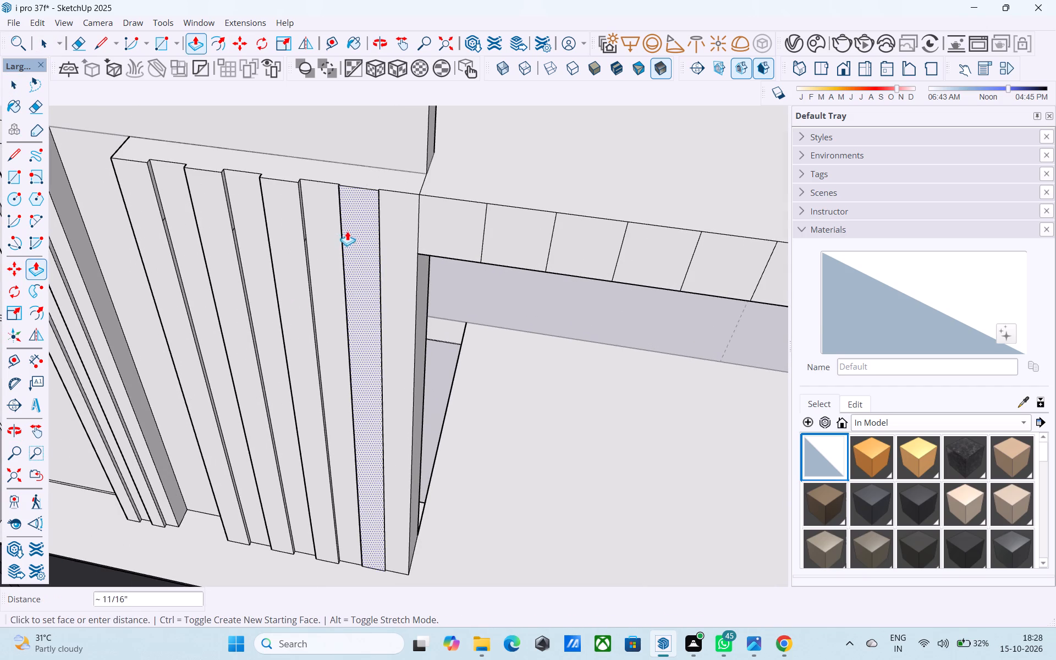
key(0)
key(period)
key(5)
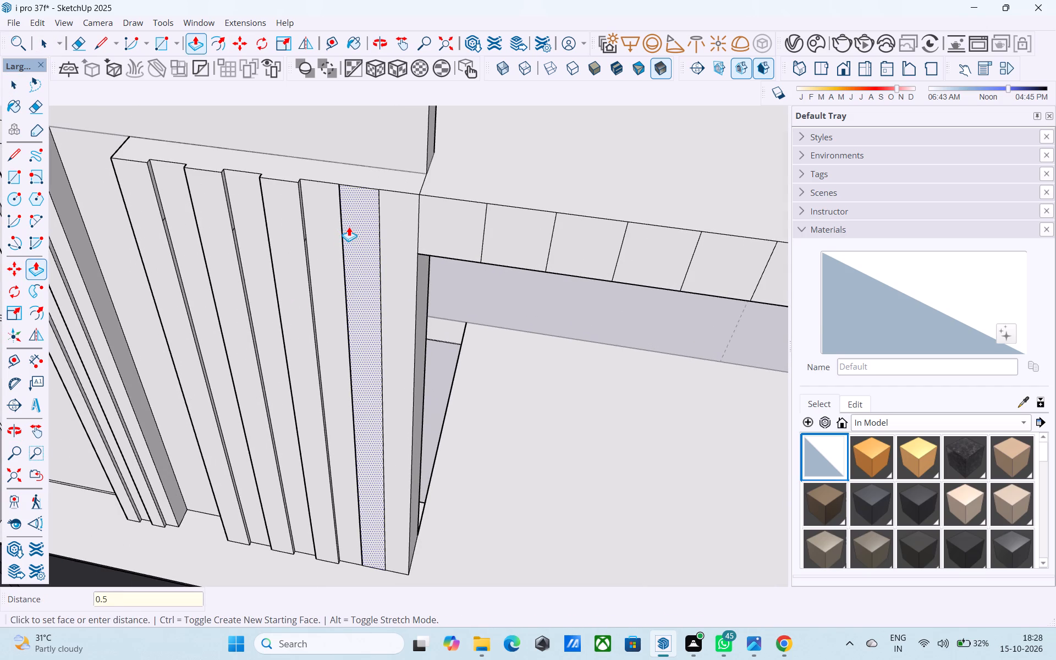
key(shift+quotedbl)
key(Return)
key(space)
Repeat the same 0.5" inward Push/Pull on the wide panel's raised fifth, third and first strips.
scroll(359, 220, up, 2)
middle_drag(359, 219, 217, 307)
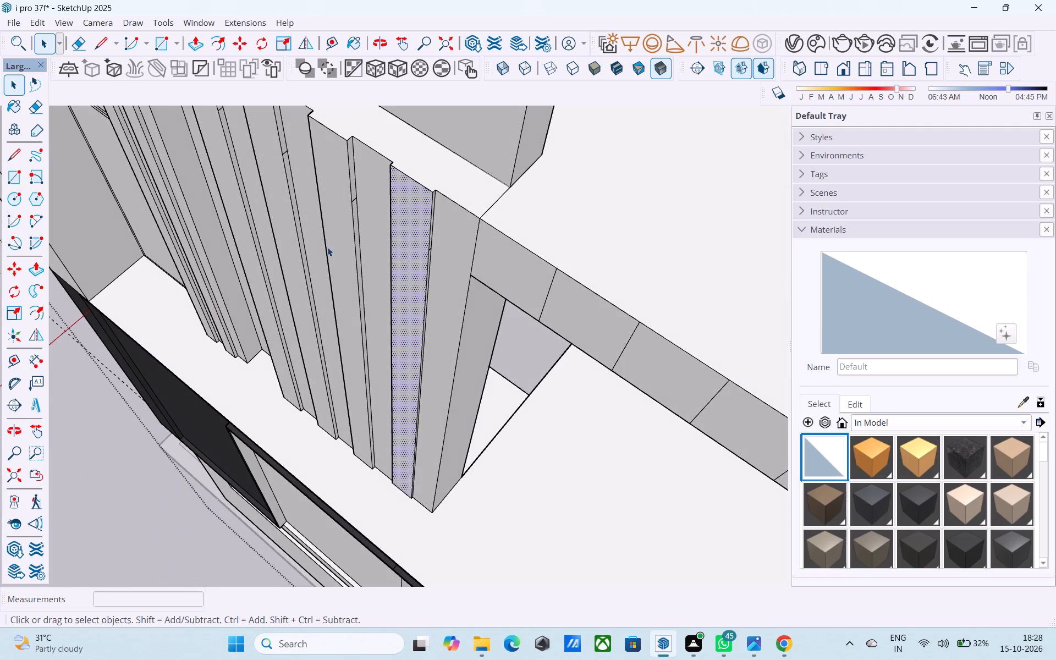
middle_drag(375, 219, 349, 318)
scroll(316, 300, up, 4)
click(318, 280)
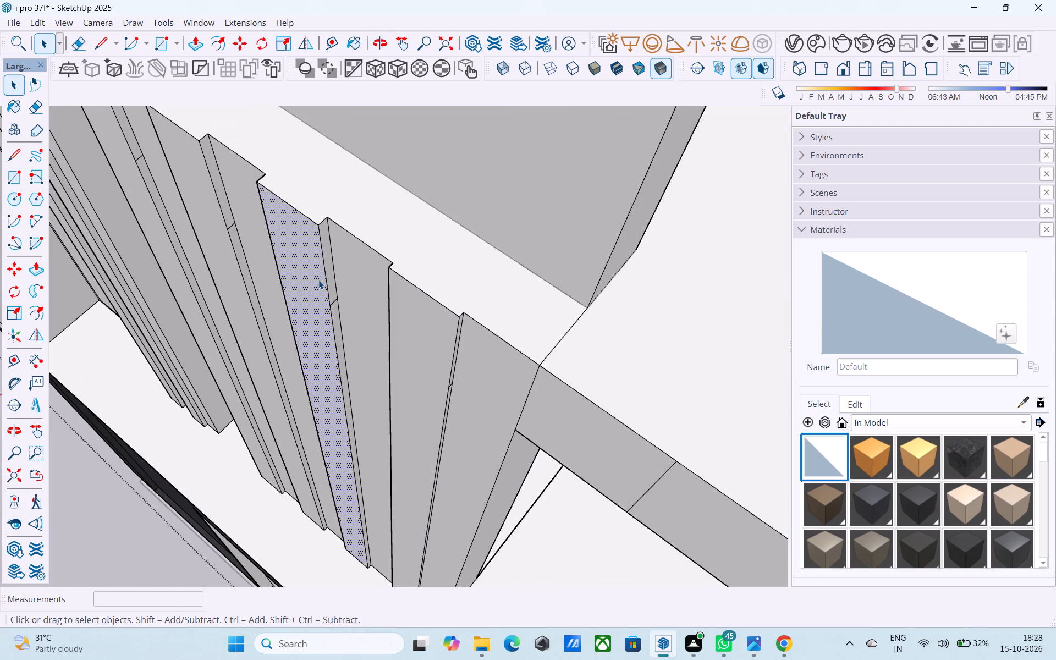
key(p)
double_click(318, 280)
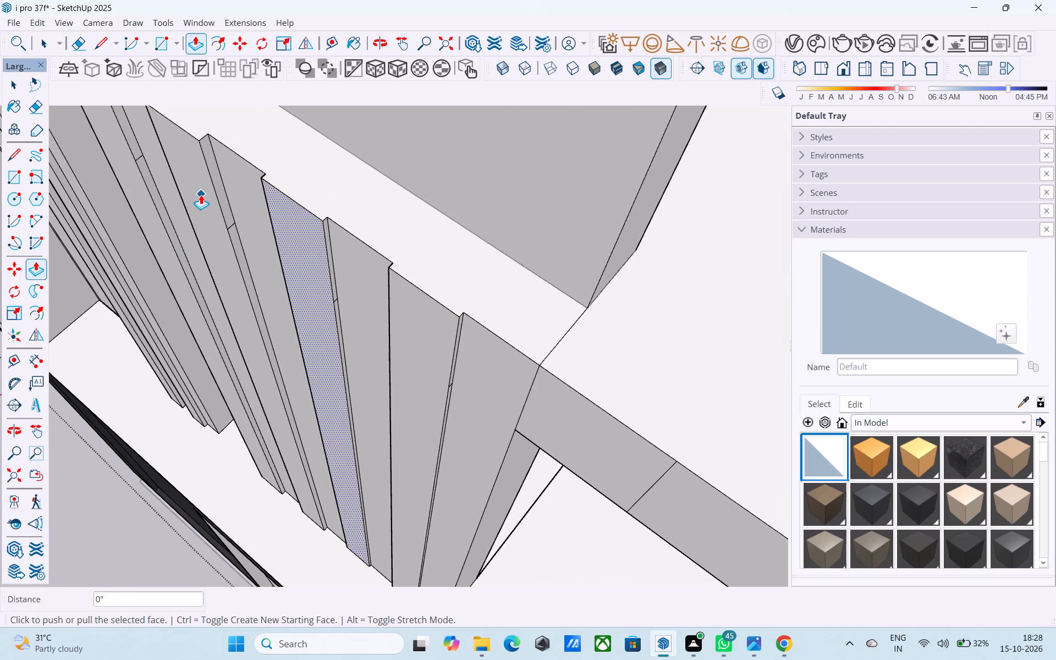
shift+click(201, 195)
key(space)
click(201, 194)
key(p)
double_click(203, 193)
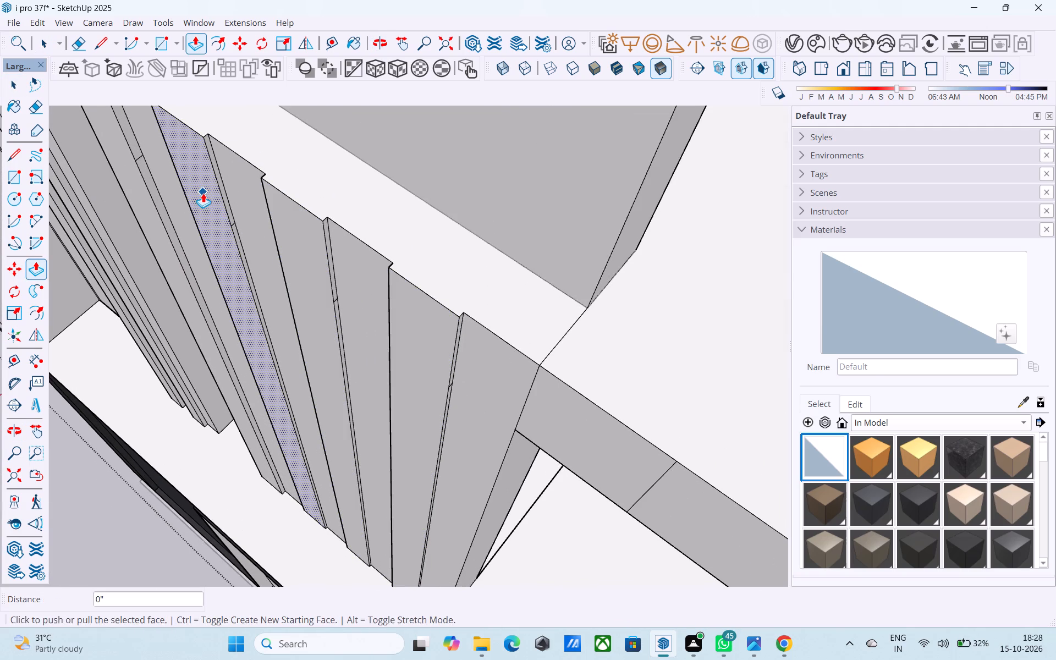
middle_drag(204, 191, 267, 310)
key(space)
click(179, 255)
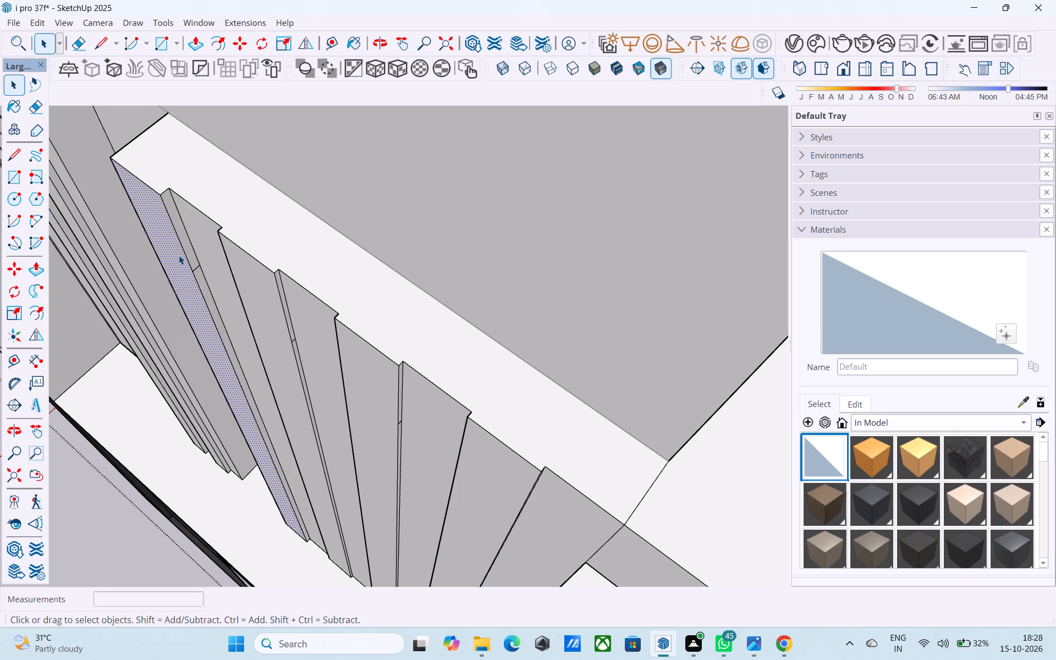
key(p)
double_click(179, 255)
key(space)
Push/Pull the slab edge's first strip, beside the wide panel, outward until flush with the panel's raised seventh strip.
scroll(182, 252, down, 5)
shift+middle_drag(358, 323, 317, 205)
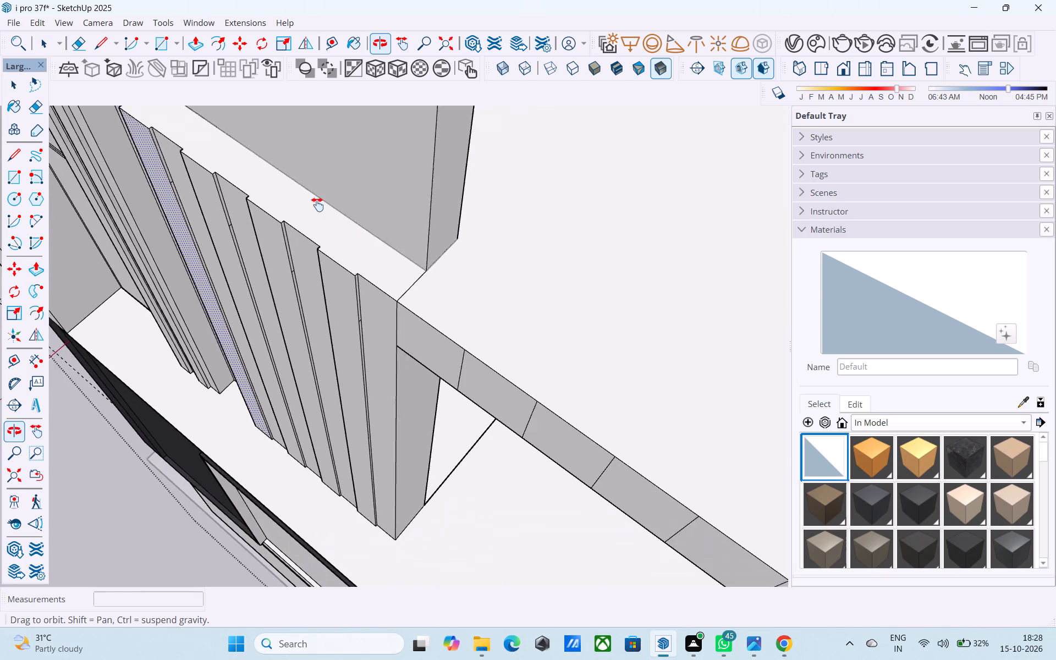
shift+middle_drag(317, 205, 268, 156)
shift+middle_drag(367, 273, 343, 201)
click(343, 201)
key(p)
click(343, 201)
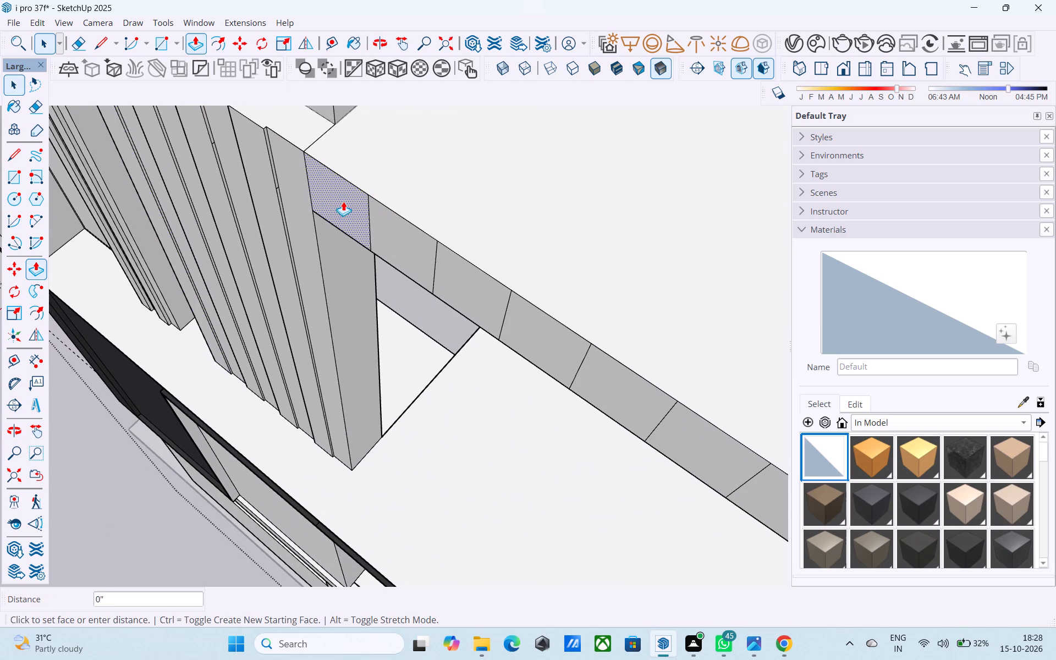
click(256, 136)
Repeat the same outward Push/Pull on the slab edge's third, fifth, seventh and ninth strips.
key(space)
click(452, 272)
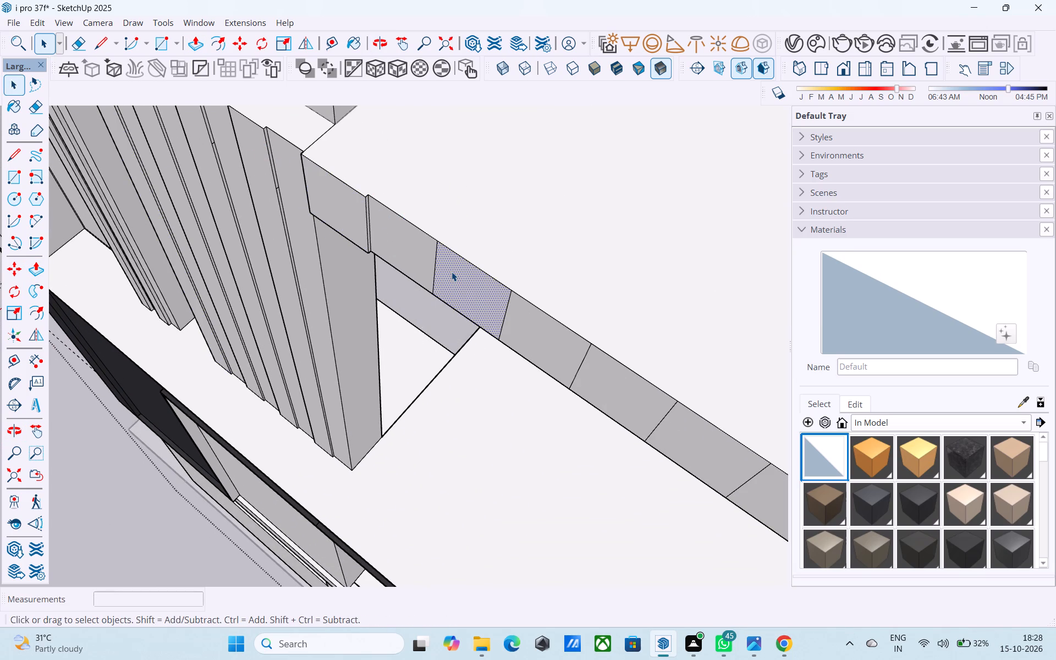
key(p)
double_click(452, 272)
double_click(615, 375)
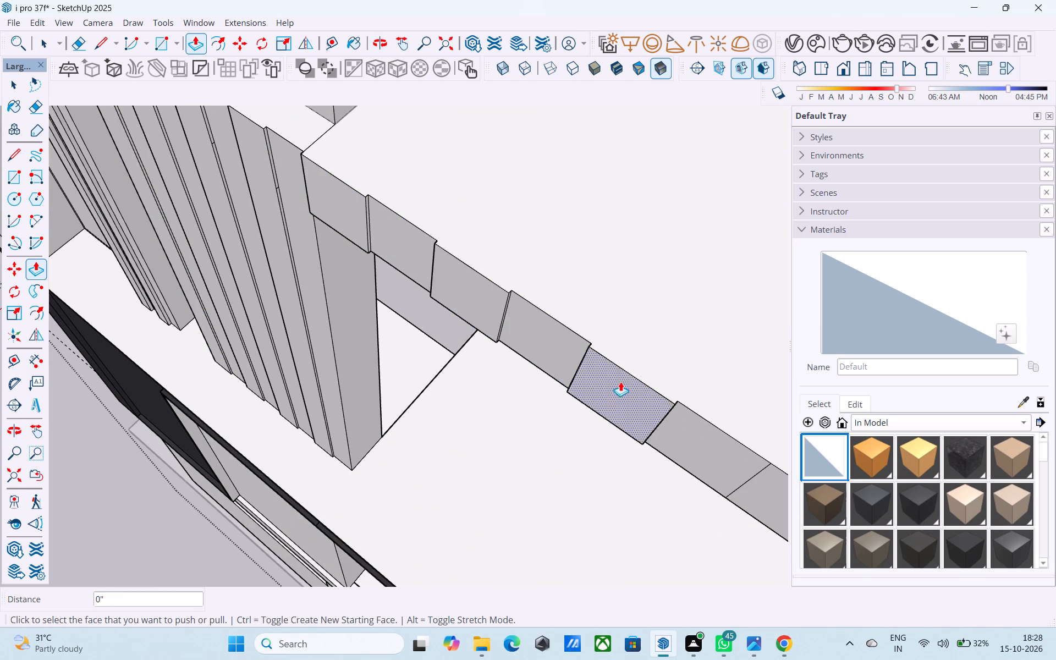
middle_drag(620, 382, 418, 197)
double_click(592, 305)
middle_drag(642, 343, 458, 168)
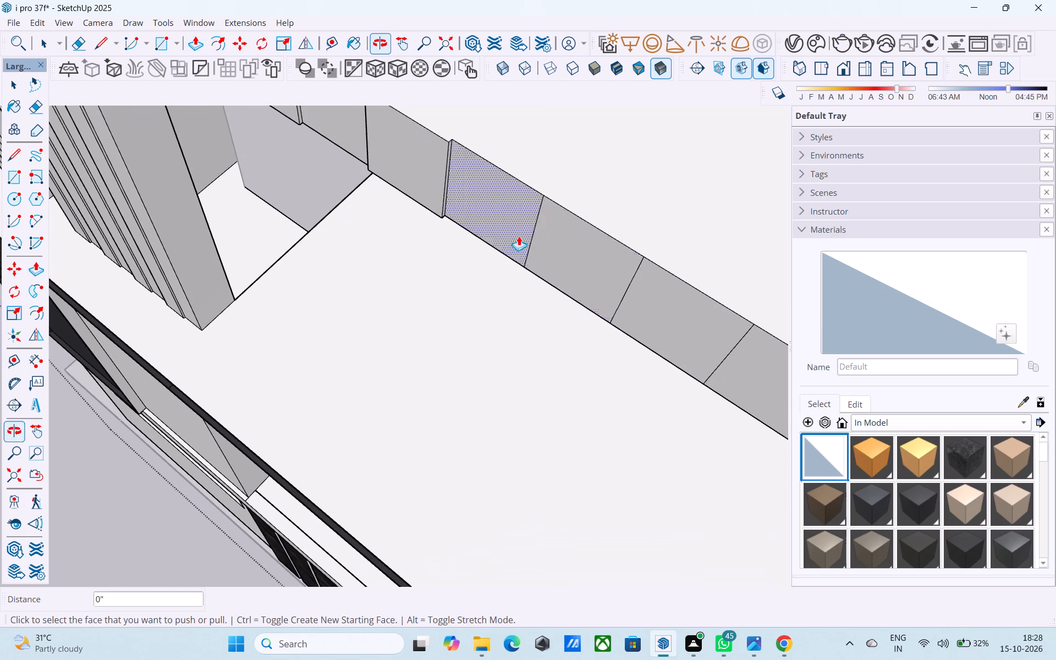
double_click(579, 256)
middle_drag(641, 310, 452, 169)
Push/Pull the slab edge's eleventh strip outward until flush with the raised strips before it.
click(613, 254)
click(618, 254)
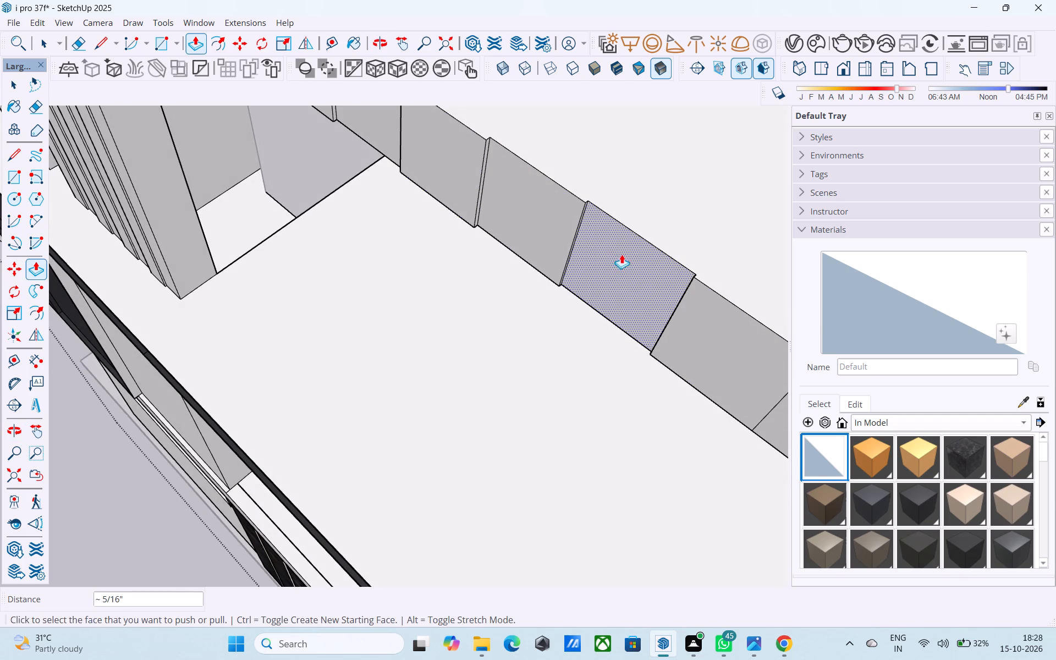
click(617, 262)
click(458, 169)
Raise the slab edge's remaining alternate strips, thirteenth through nineteenth, outward by the same Push/Pull distance.
middle_drag(619, 273, 478, 170)
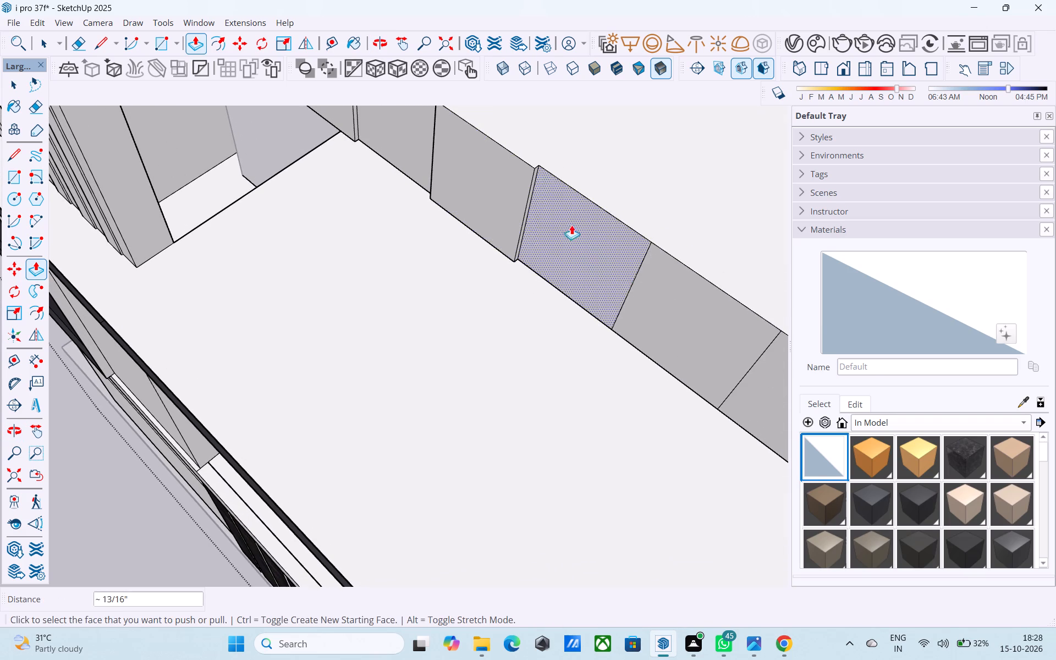
double_click(680, 300)
scroll(681, 299, up, 1)
middle_drag(681, 299, 440, 122)
double_click(664, 309)
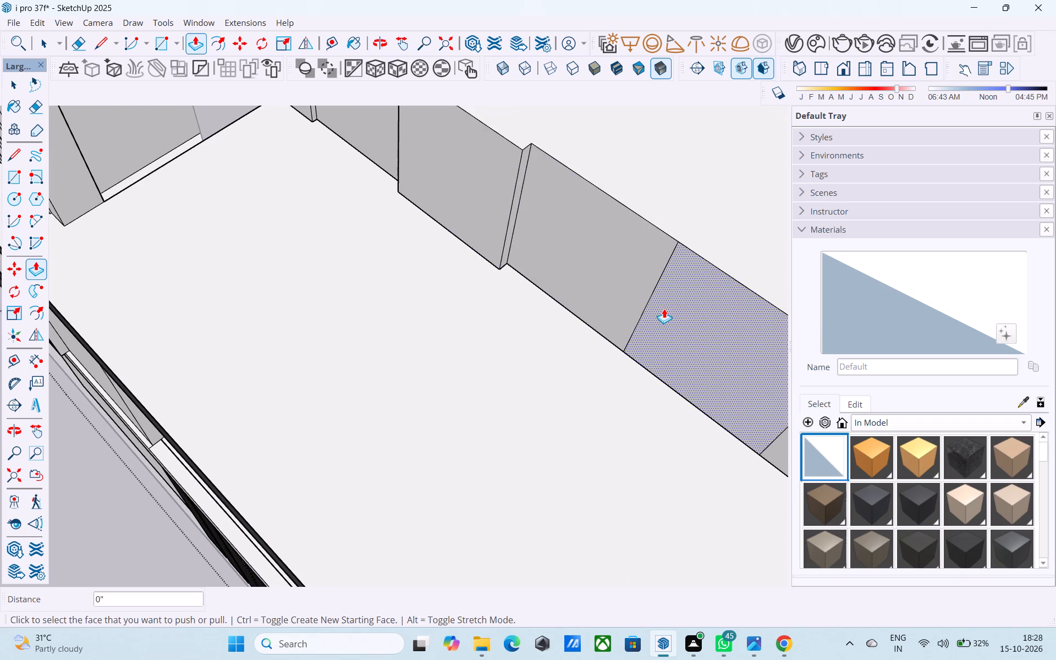
scroll(533, 263, down, 5)
shift+middle_drag(683, 370, 416, 139)
double_click(541, 168)
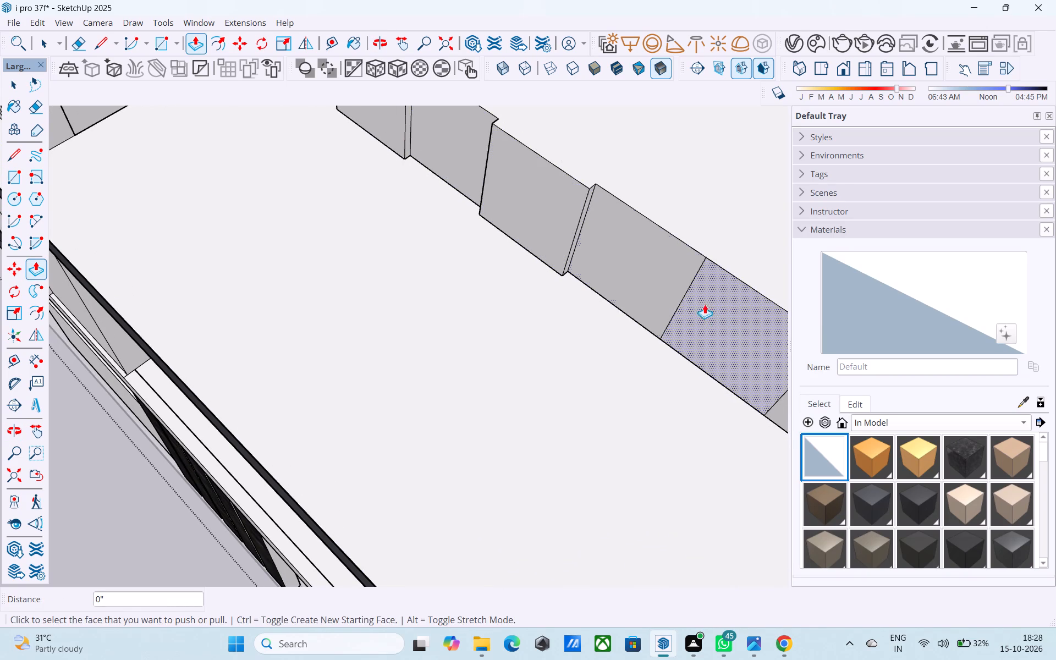
double_click(720, 313)
Review the grooved slab edge and fluted wall panel in the context of the whole front facade.
middle_drag(720, 313, 386, 93)
shift+scroll(394, 96, up, 1)
scroll(447, 167, down, 11)
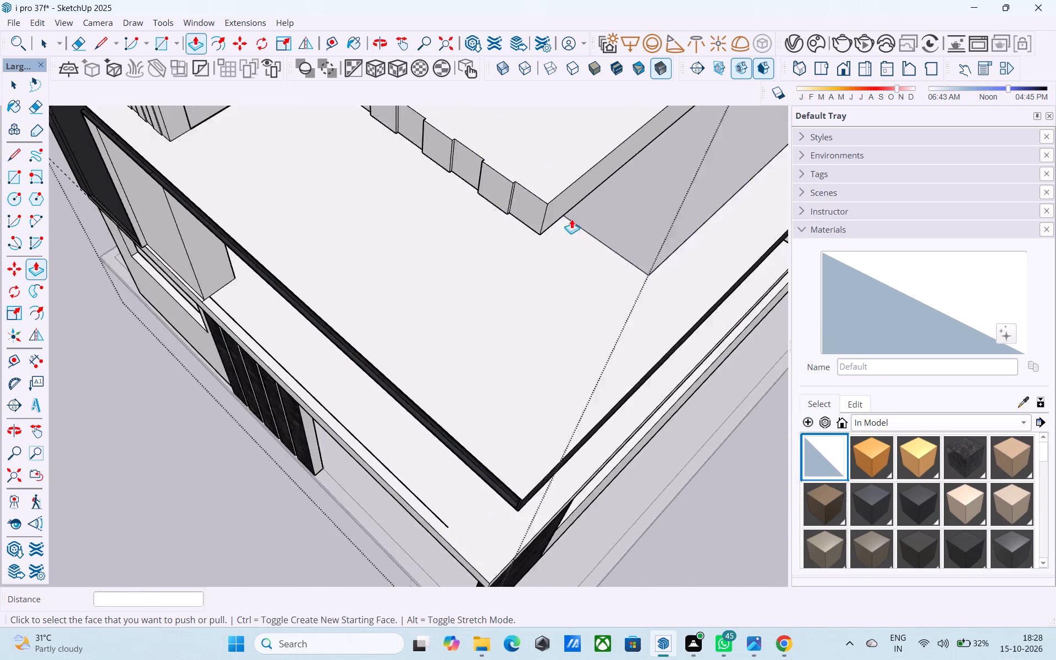
scroll(571, 219, down, 2)
middle_drag(530, 260, 629, 157)
scroll(583, 230, down, 5)
middle_drag(560, 272, 694, 289)
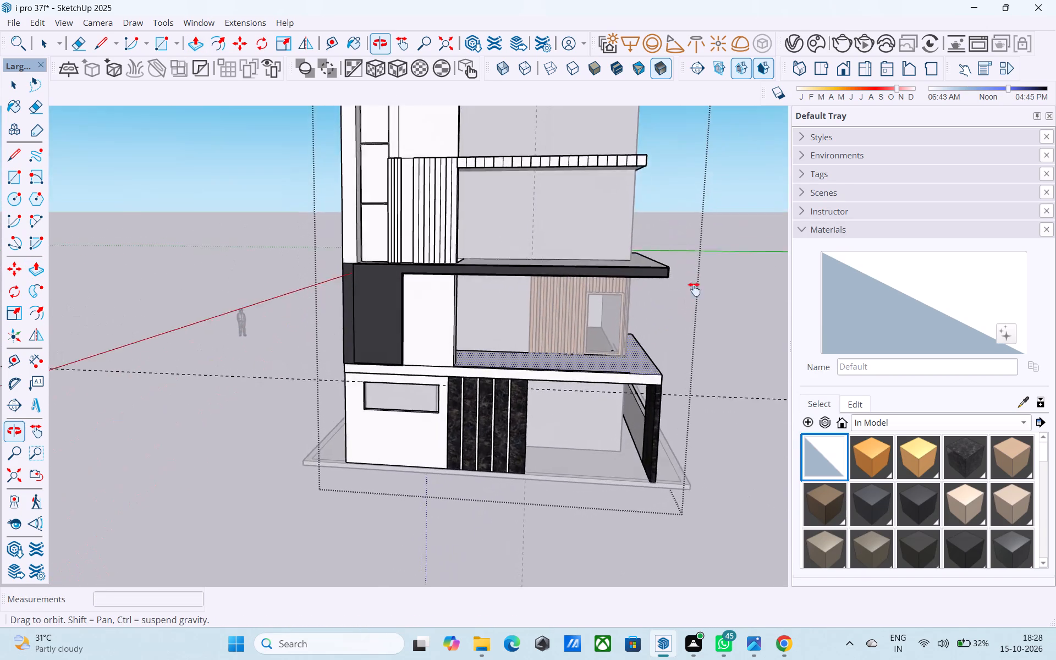
middle_drag(694, 289, 710, 379)
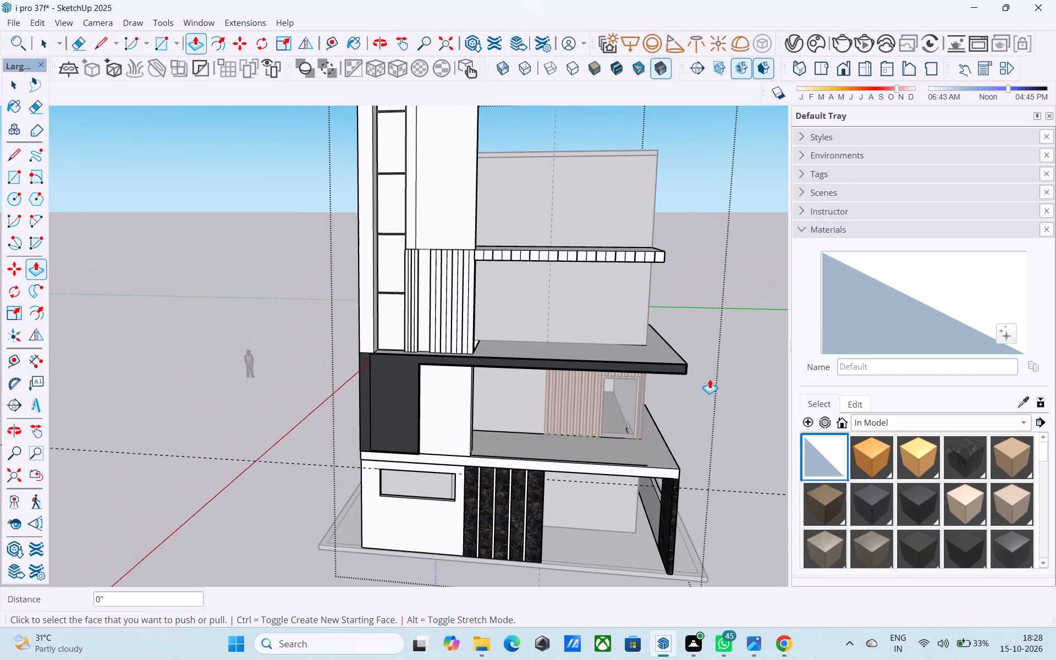
key(space)
middle_drag(458, 249, 426, 277)
scroll(426, 277, up, 4)
middle_drag(455, 295, 441, 296)
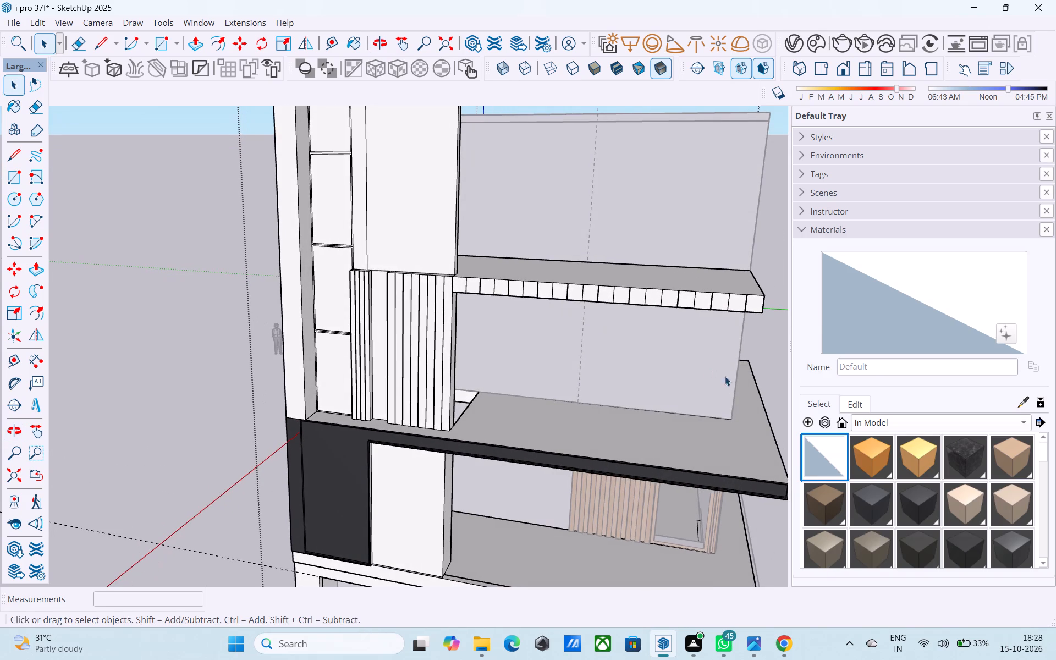
Look through the materials already in the model, comparing ThomThom - Complexion1, Beard1 and Complexion2.
click(876, 428)
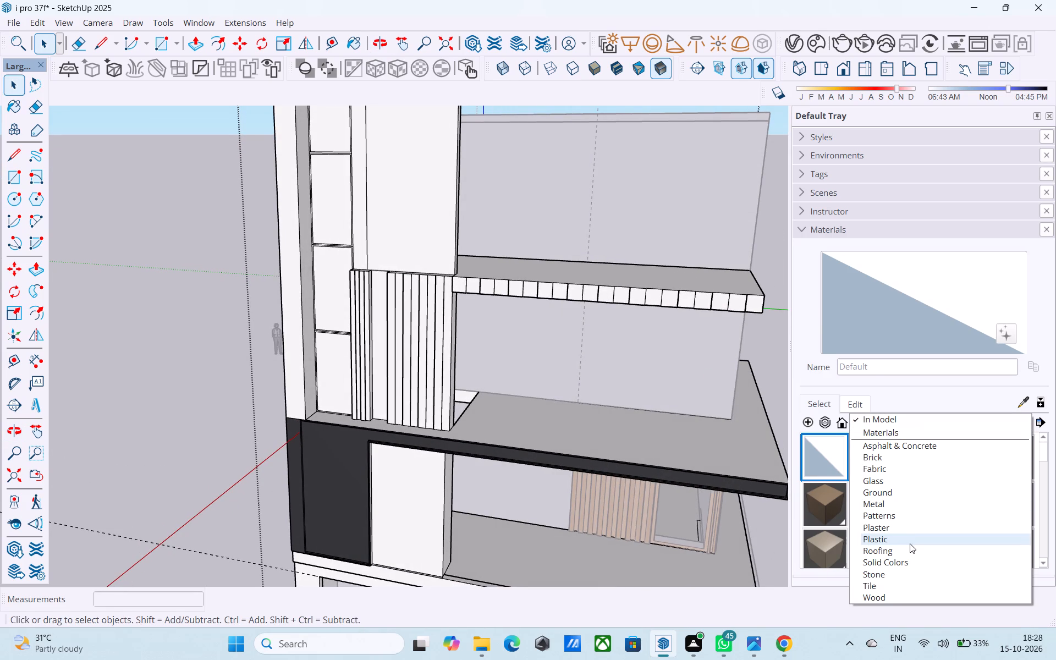
click(899, 423)
scroll(917, 494, down, 1)
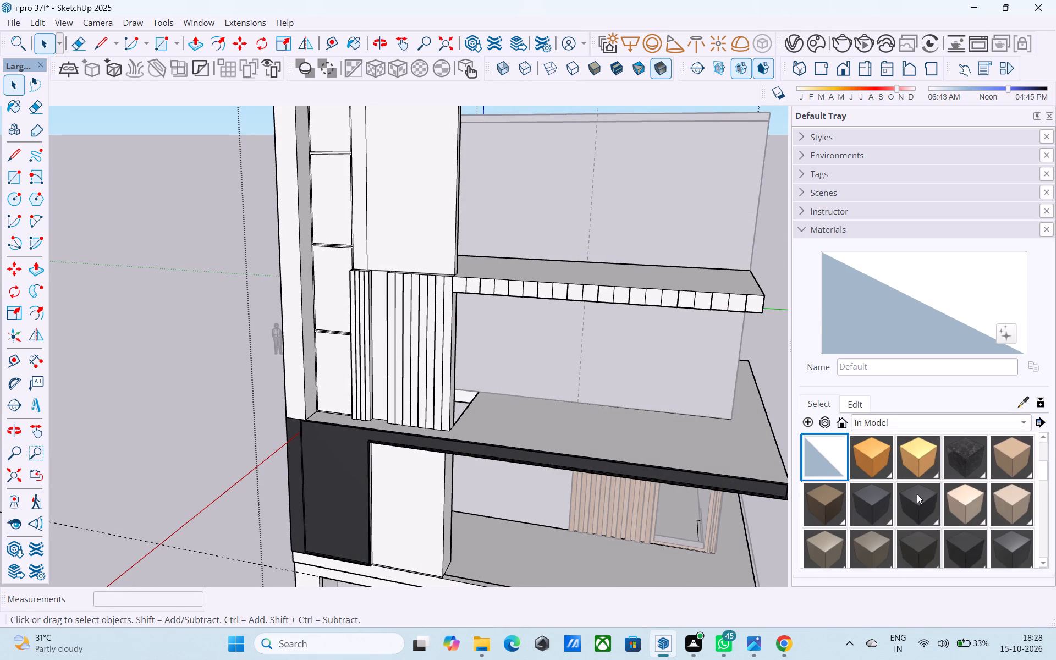
click(960, 499)
scroll(961, 499, down, 2)
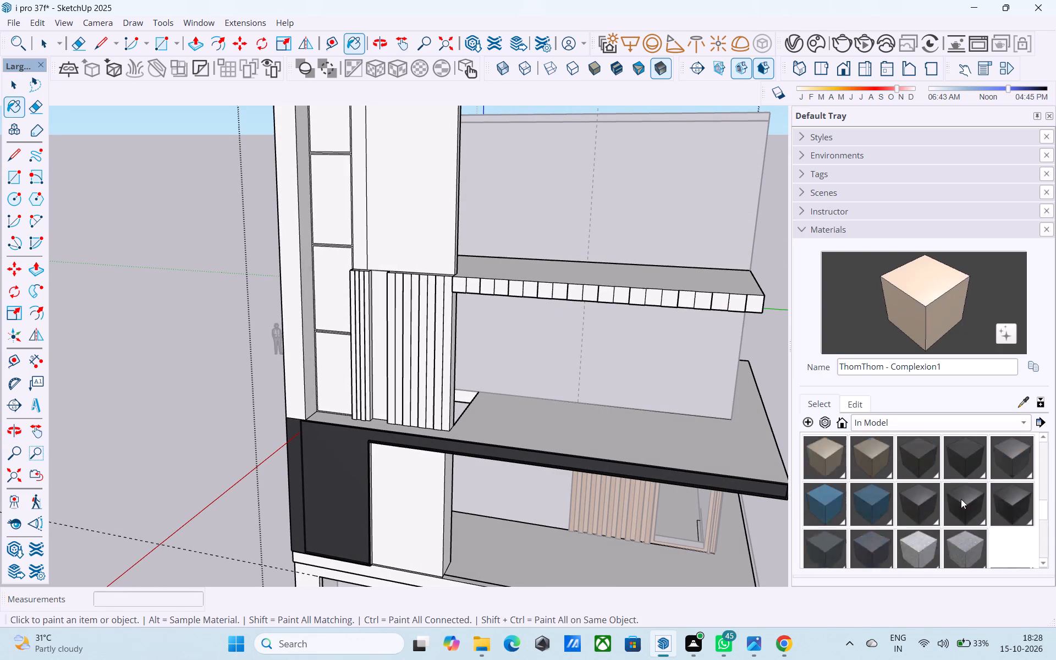
scroll(961, 499, down, 1)
scroll(961, 498, up, 4)
click(1026, 466)
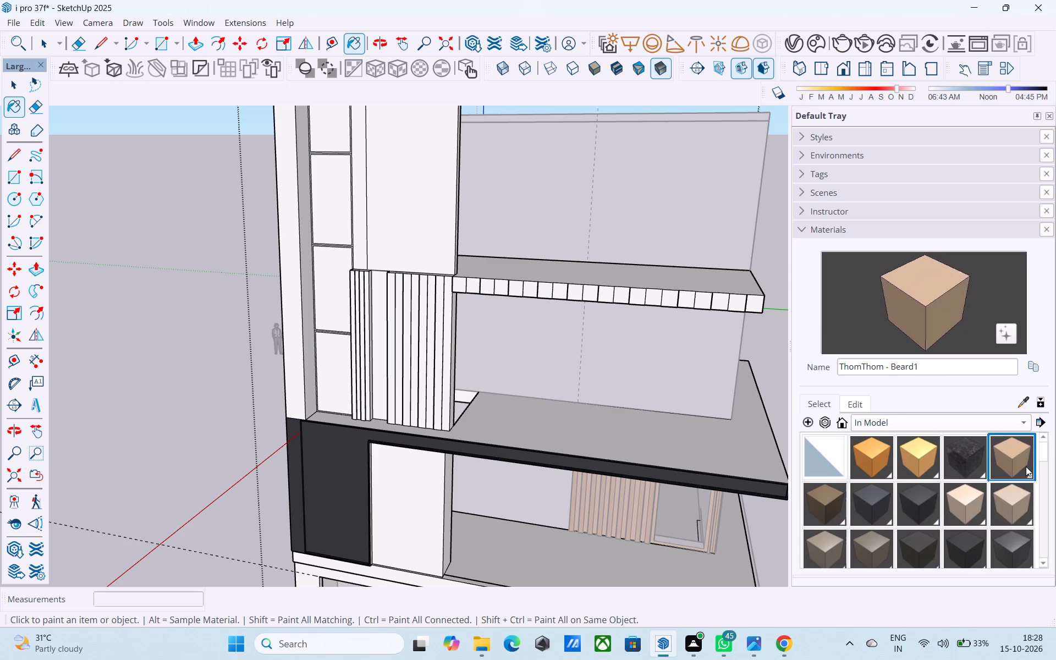
click(963, 502)
click(995, 505)
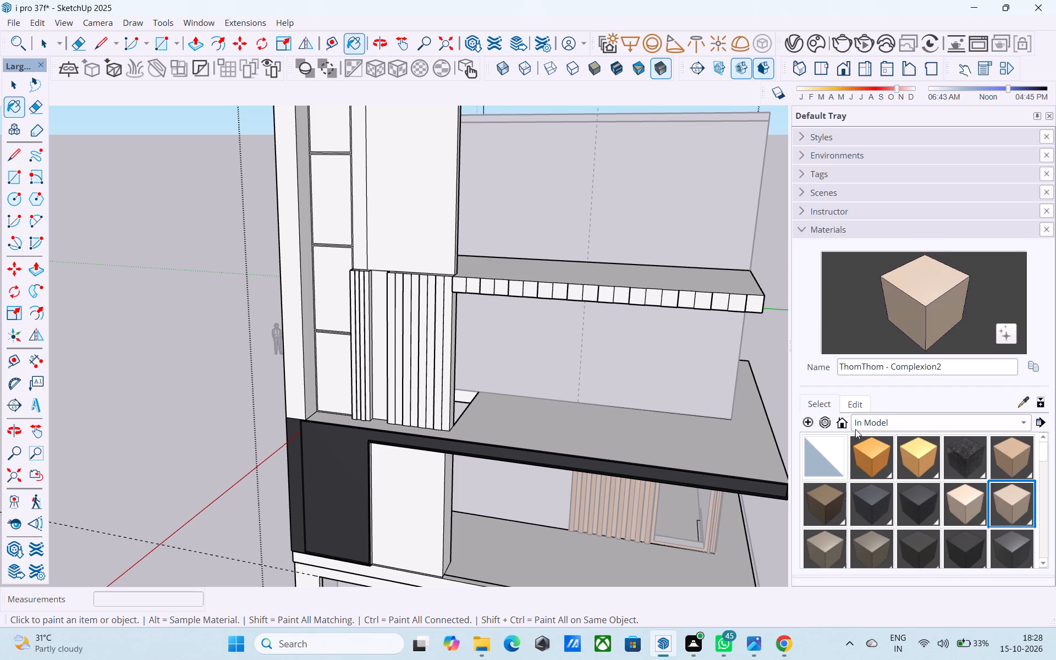
click(845, 408)
click(835, 404)
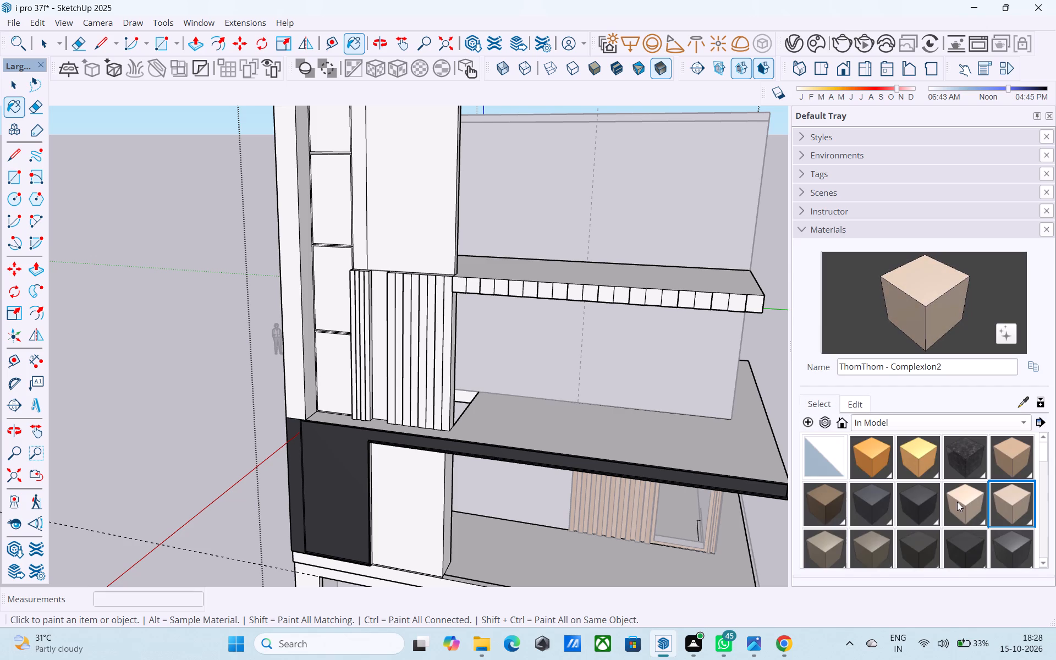
Recolour the ThomThom - Complexion1 material to a pale, nearly neutral off-white and paint the wide panel's first strip with it.
click(957, 502)
click(846, 409)
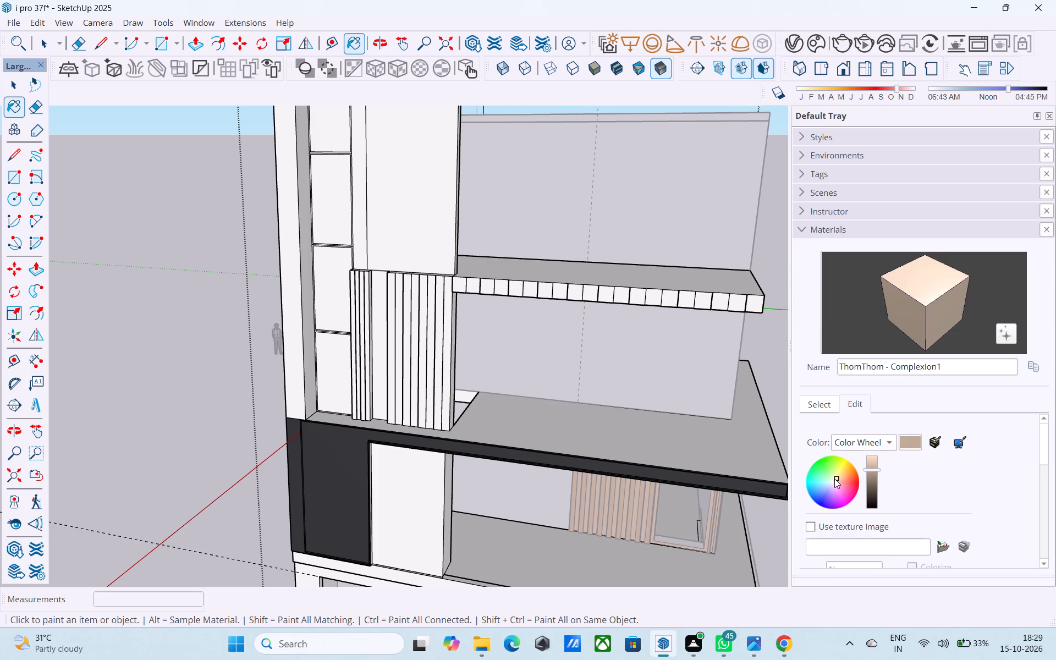
click(834, 479)
click(833, 480)
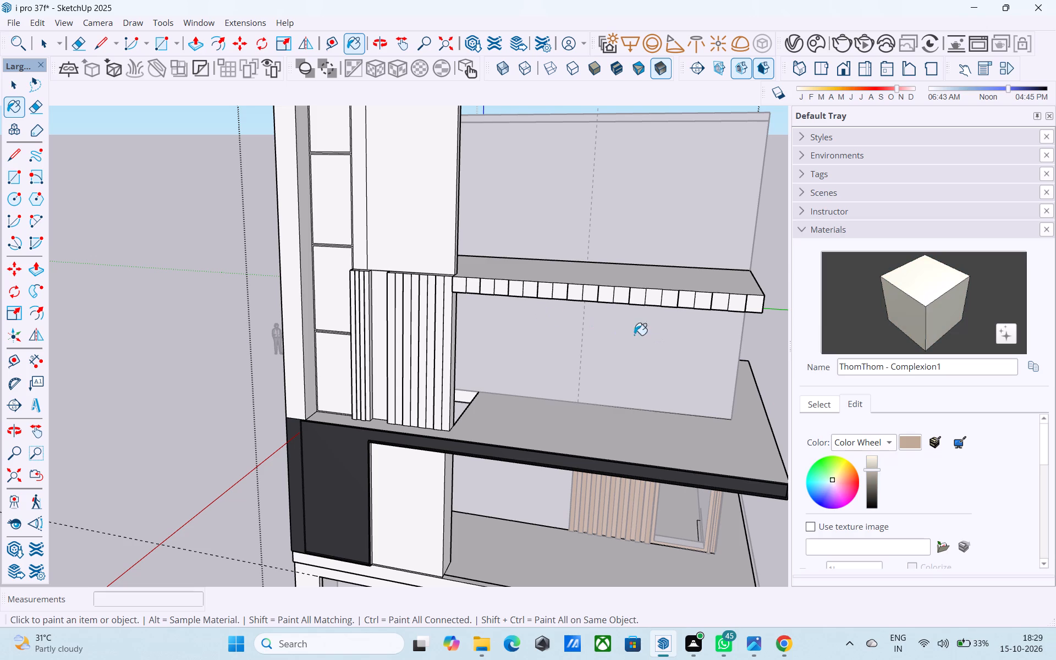
scroll(415, 288, up, 9)
click(366, 290)
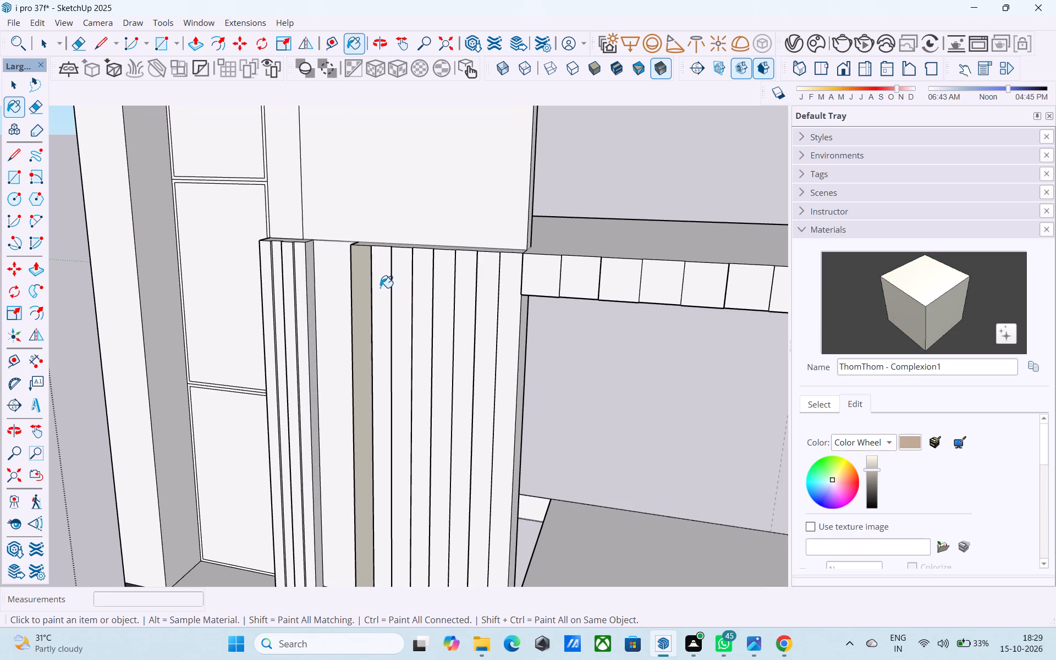
Adjust the ThomThom - Complexion1 material's colour through beige and yellow tints, settling on a pale pinkish off-white.
click(832, 479)
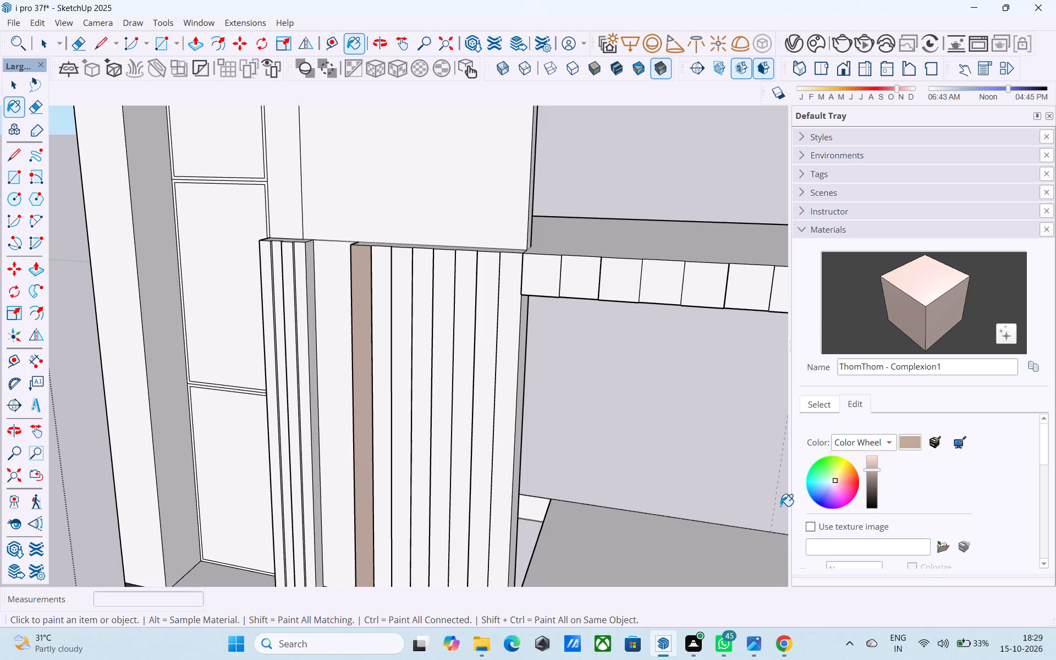
scroll(778, 507, up, 3)
scroll(779, 507, down, 3)
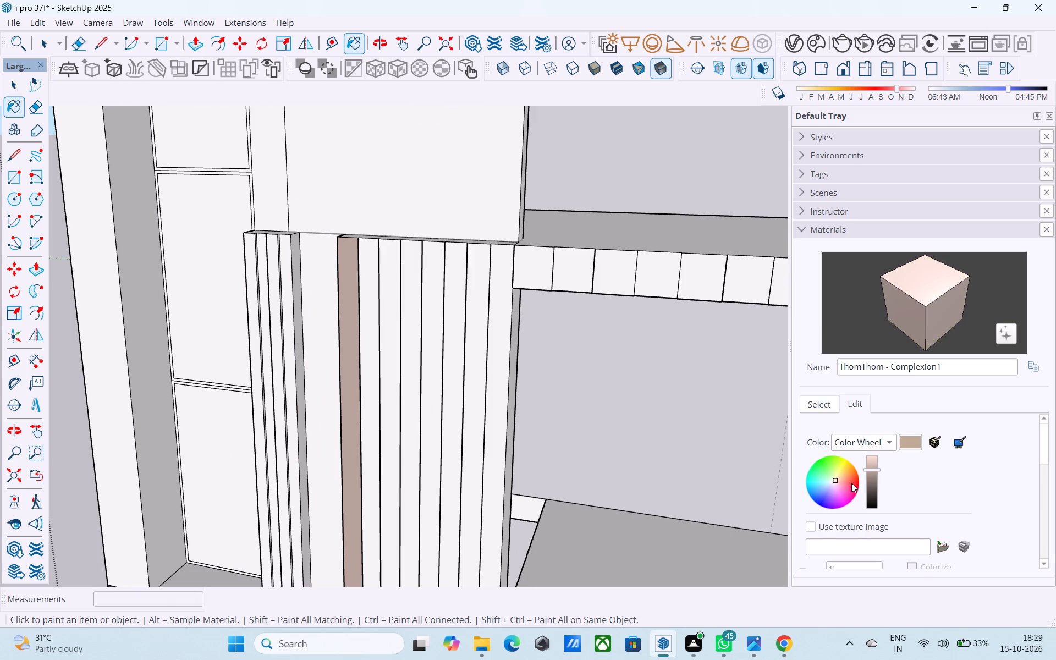
drag(836, 480, 833, 481)
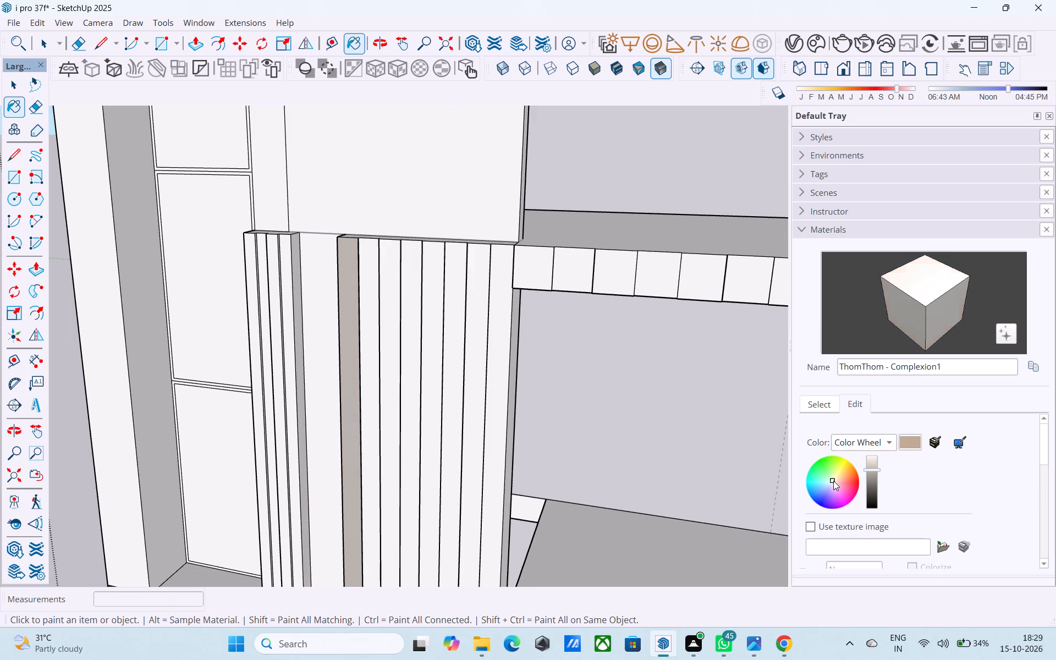
drag(833, 481, 838, 477)
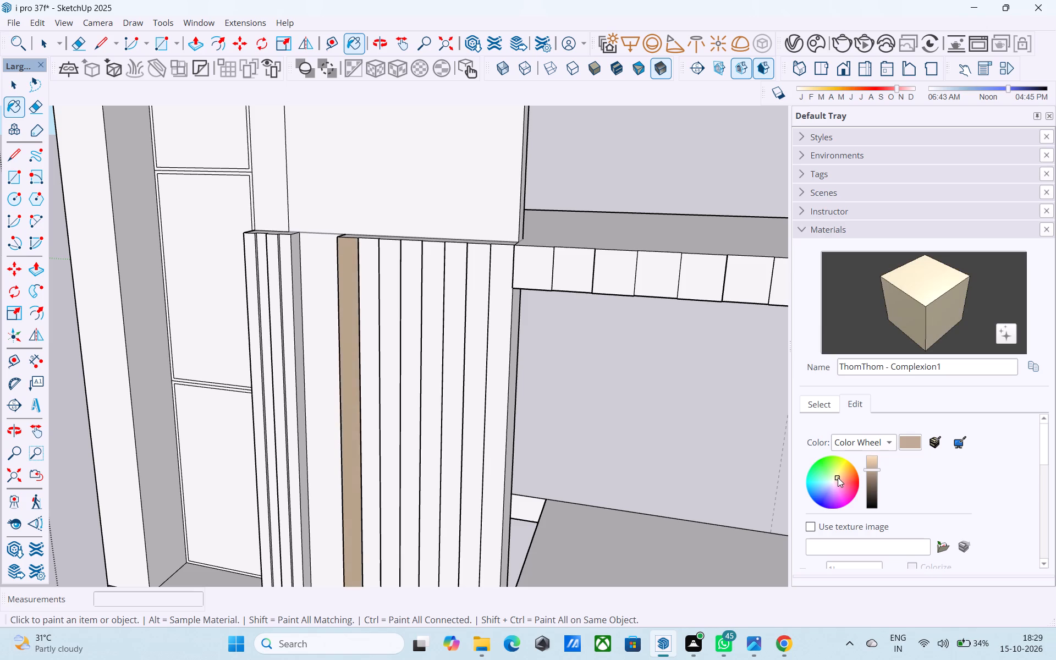
drag(838, 477, 837, 475)
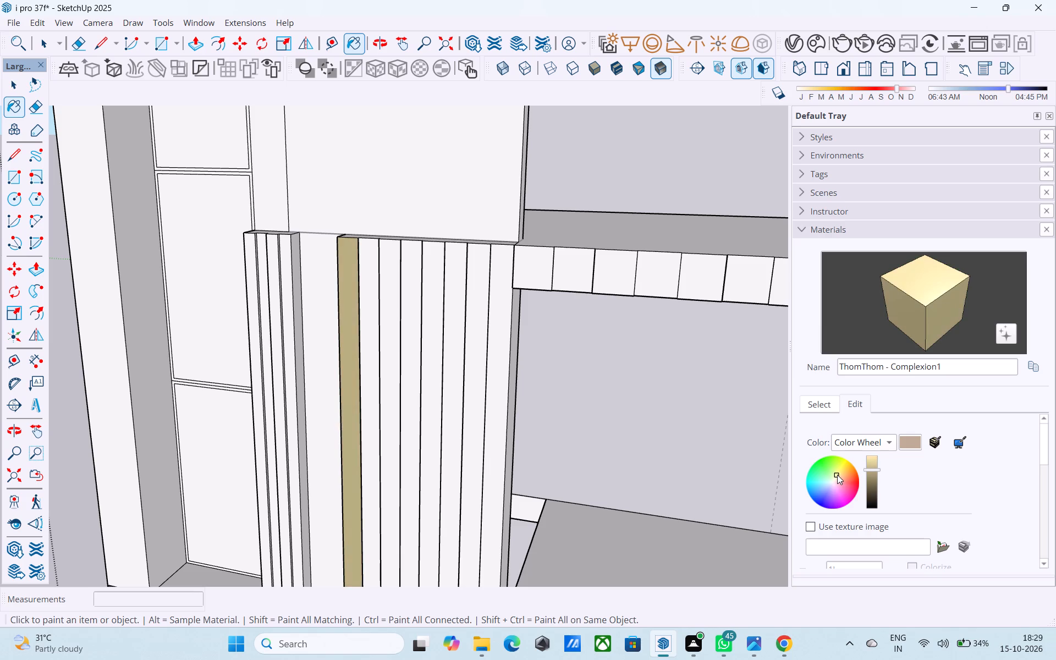
drag(837, 475, 842, 472)
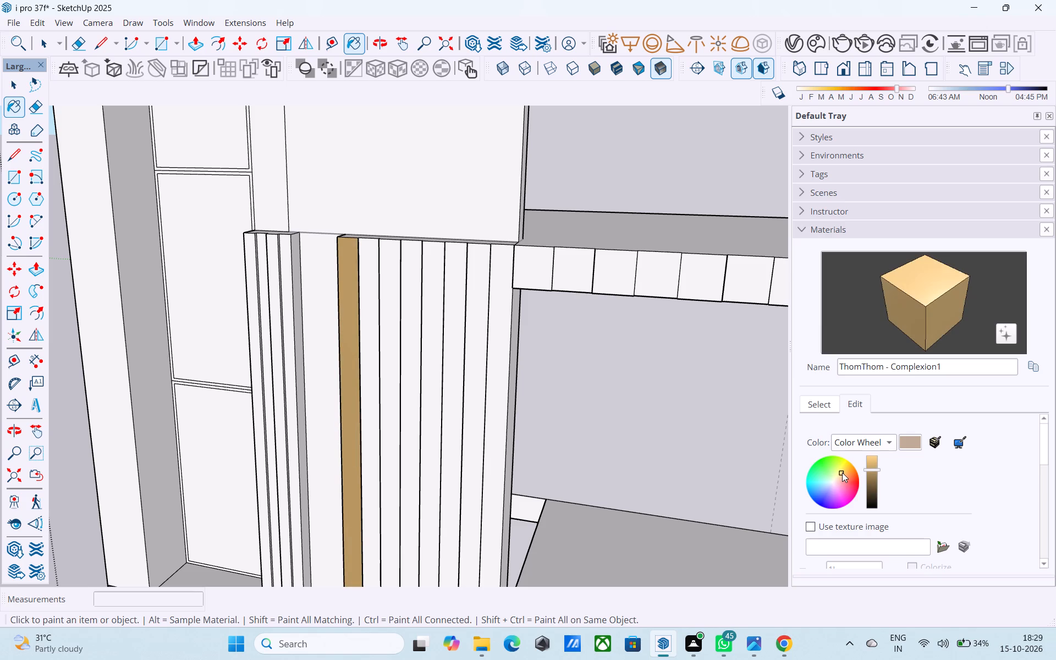
drag(842, 472, 841, 471)
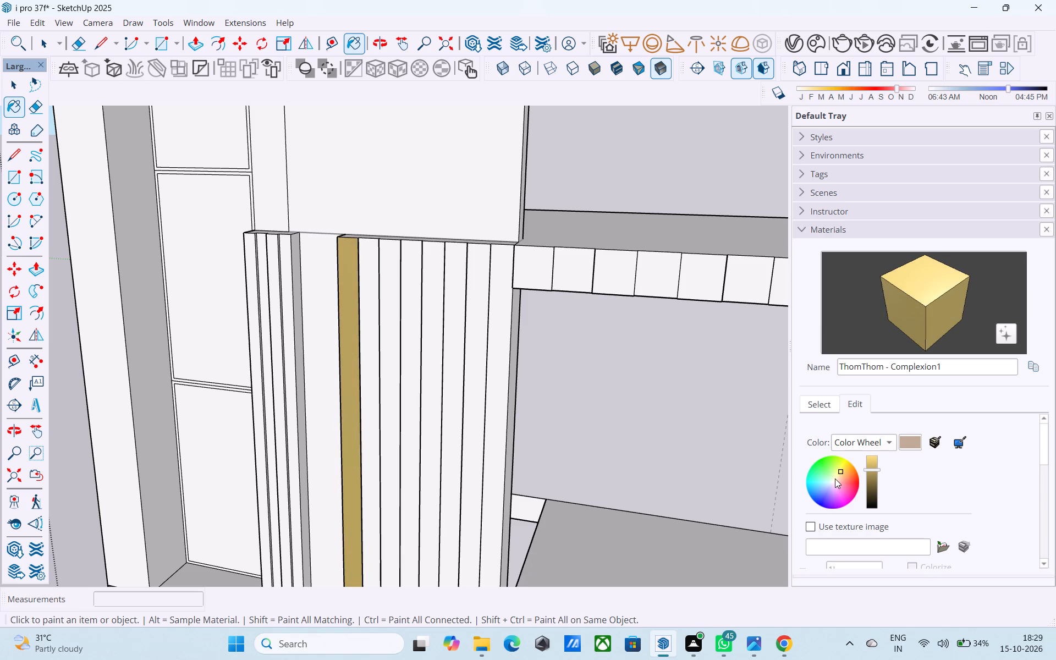
click(835, 479)
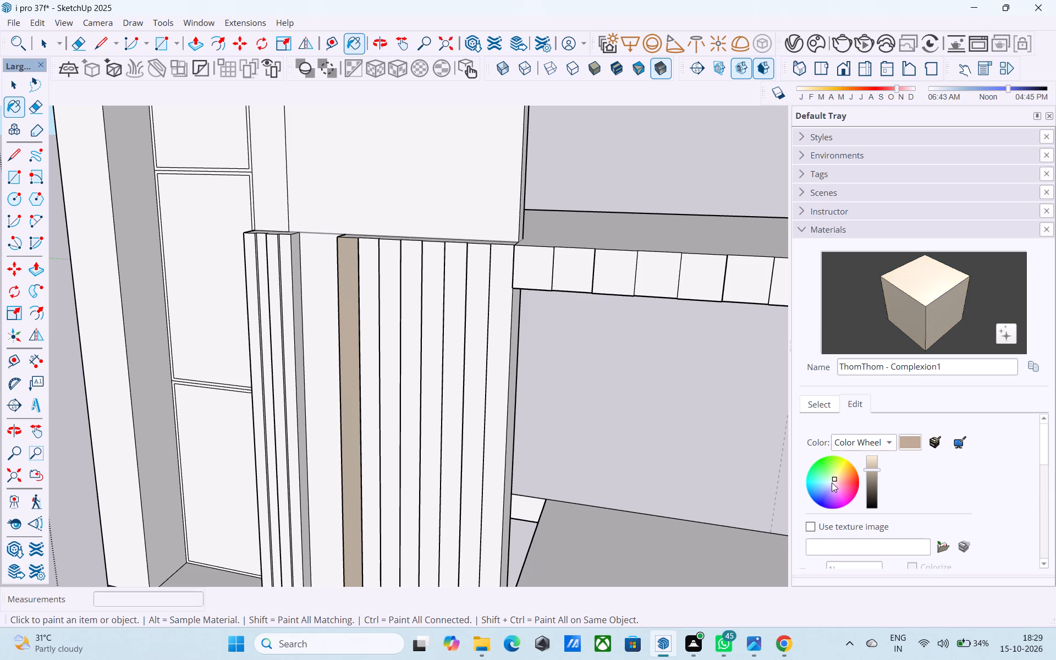
click(833, 481)
click(843, 461)
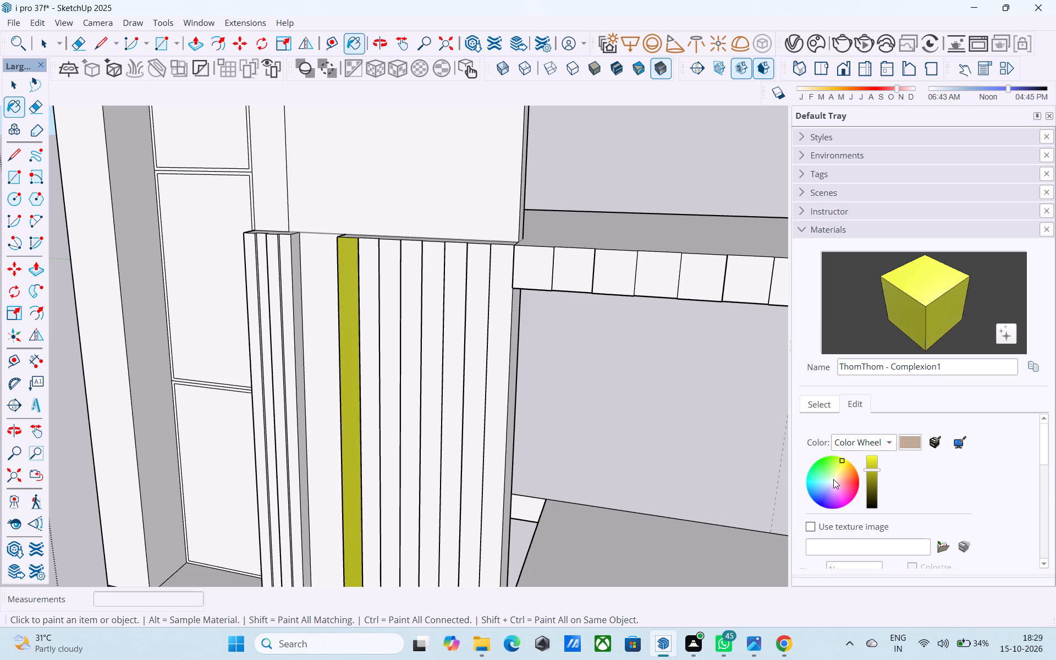
click(833, 479)
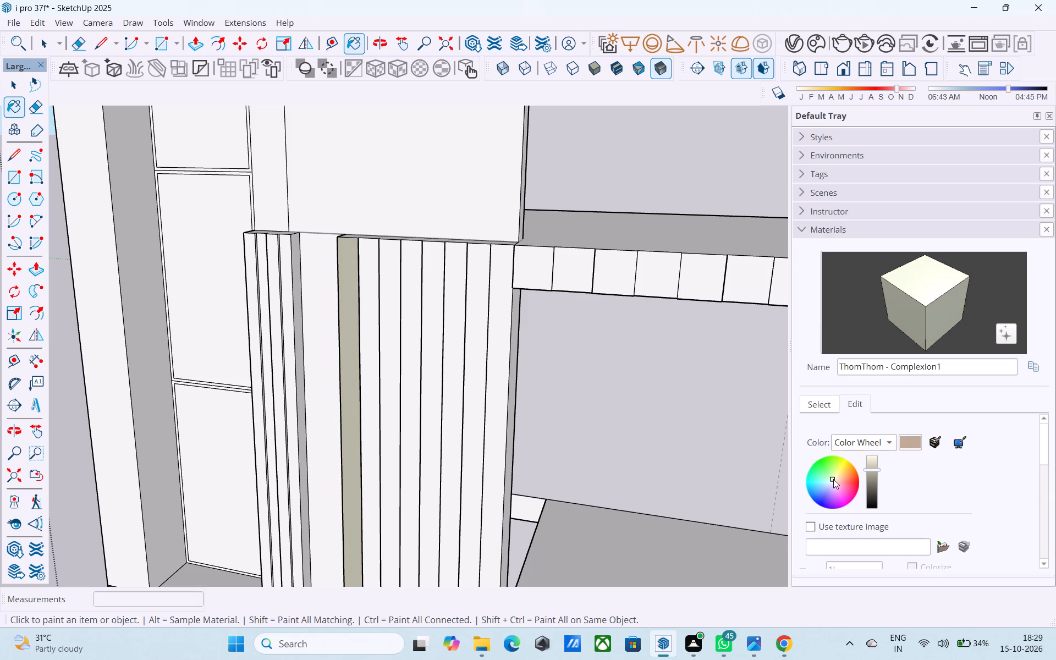
click(834, 480)
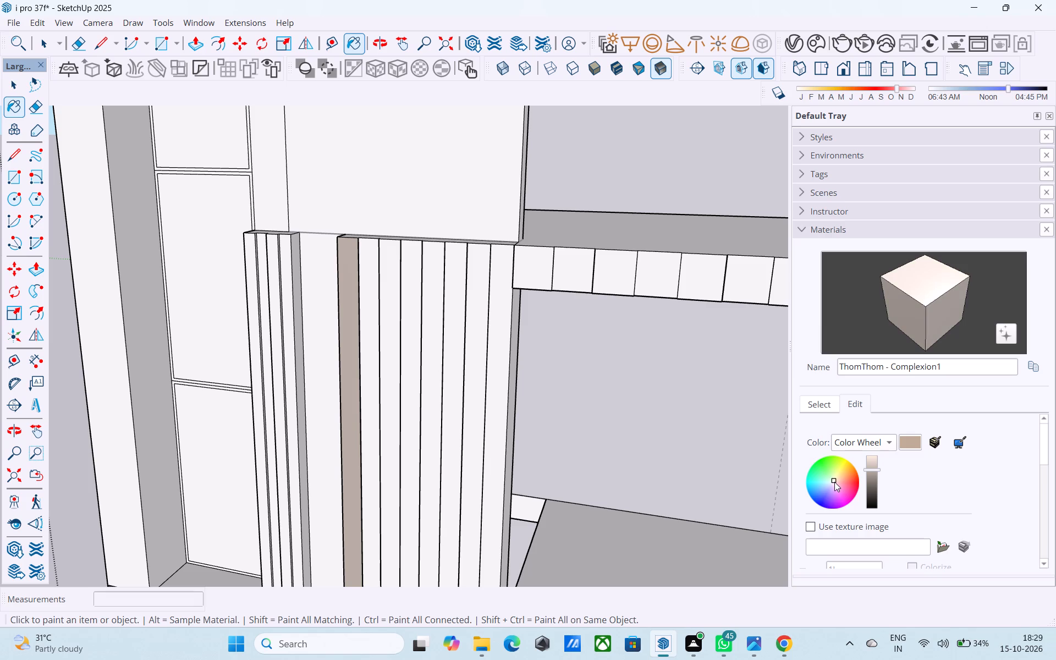
click(833, 482)
Lighten the in-model ThomThom - Beard1 material slightly and paint the wide panel's first strip with it.
click(818, 408)
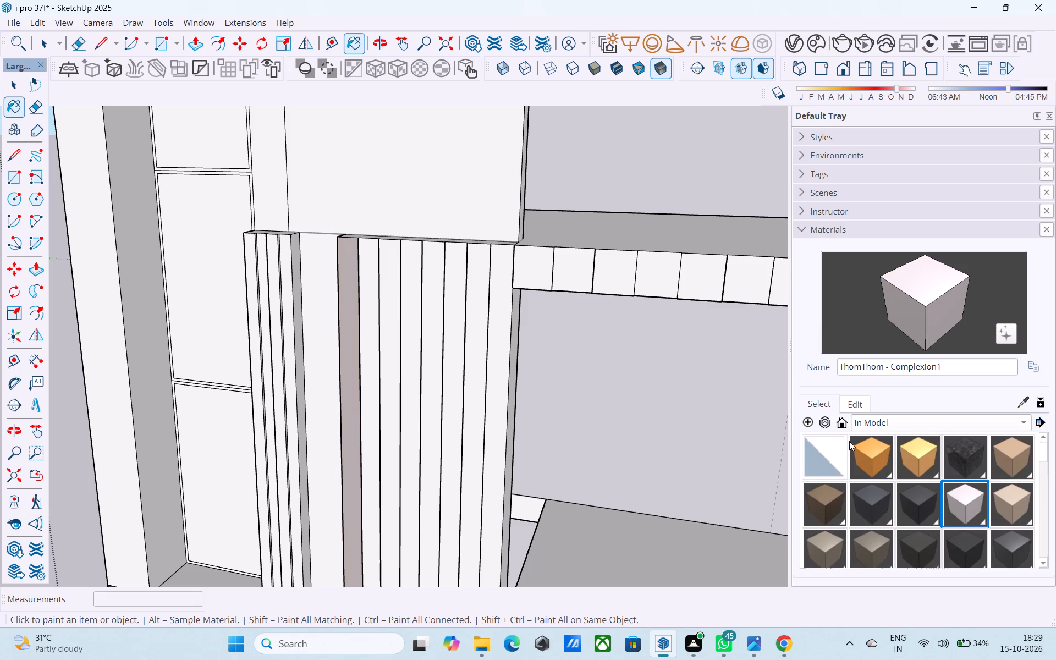
click(1014, 497)
click(1011, 468)
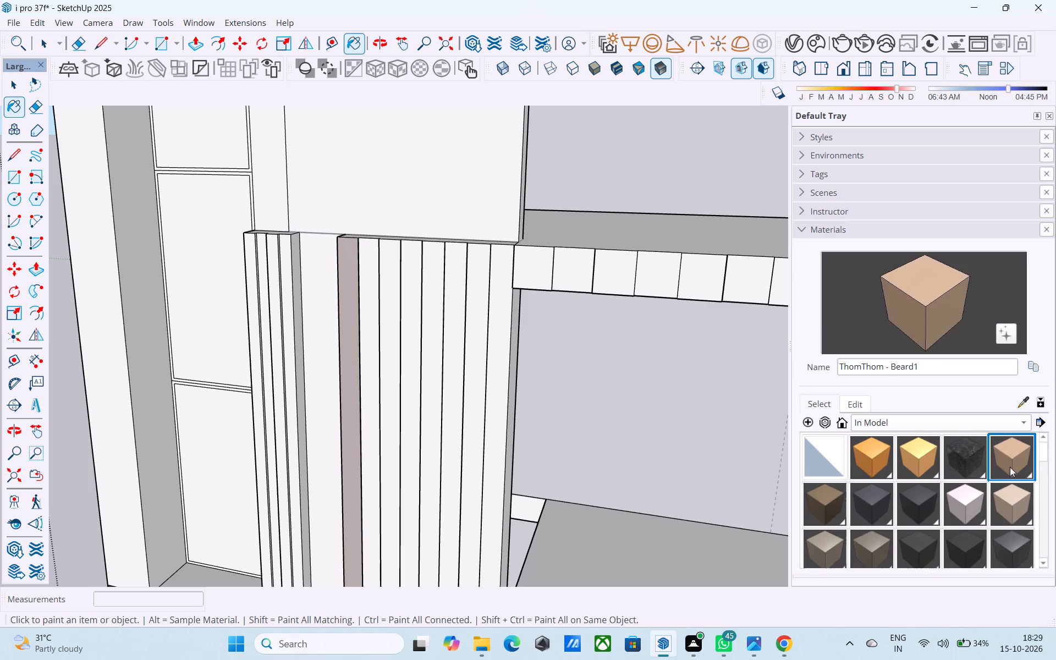
click(860, 404)
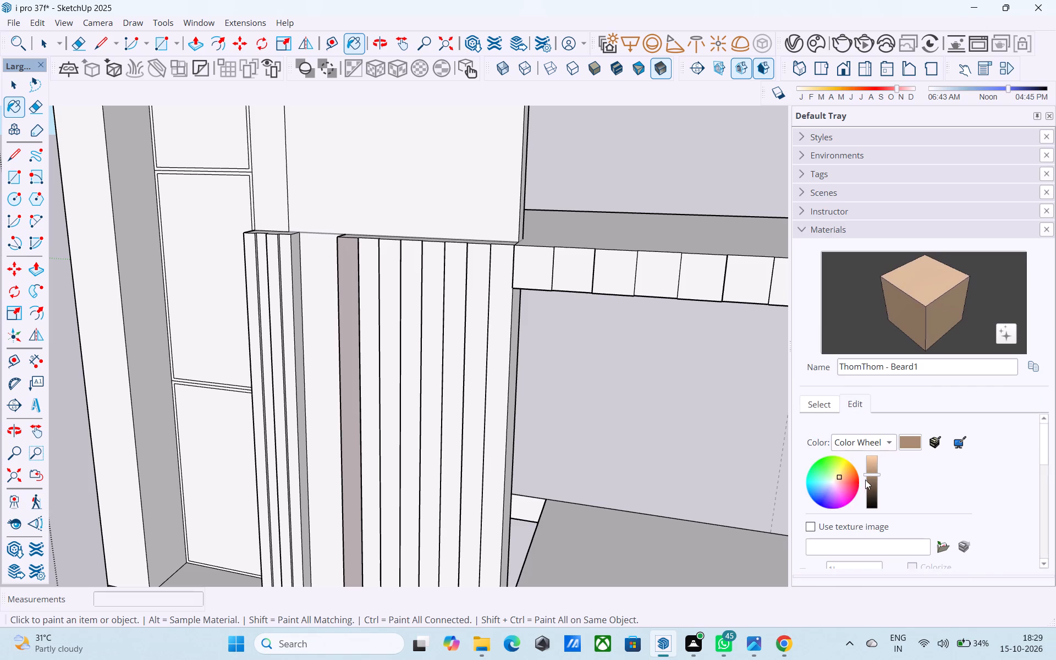
drag(876, 474, 872, 455)
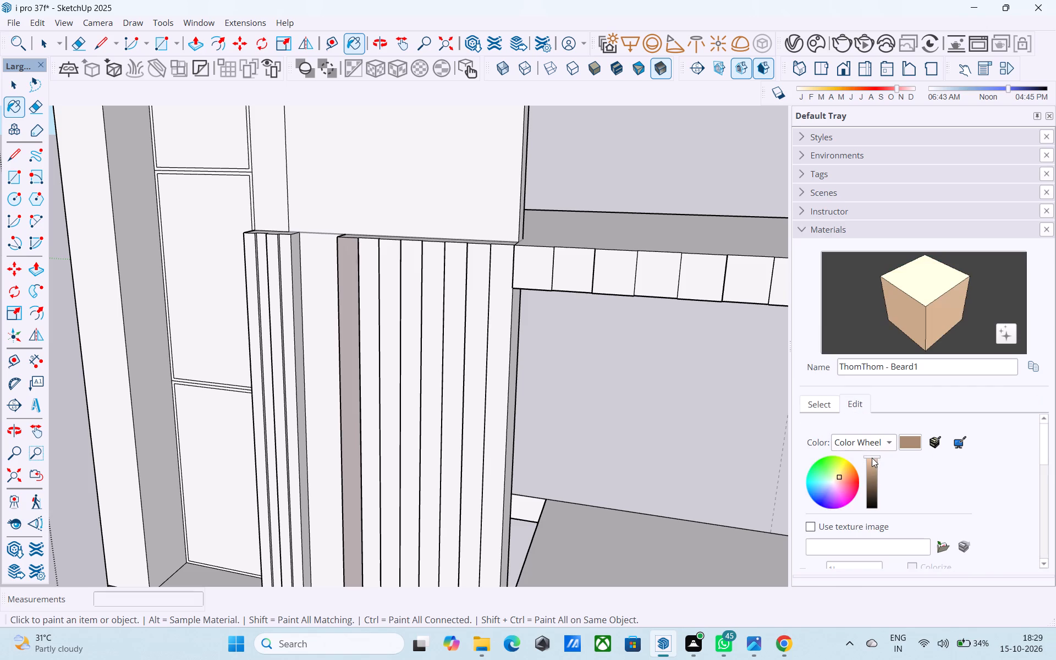
drag(871, 455, 873, 469)
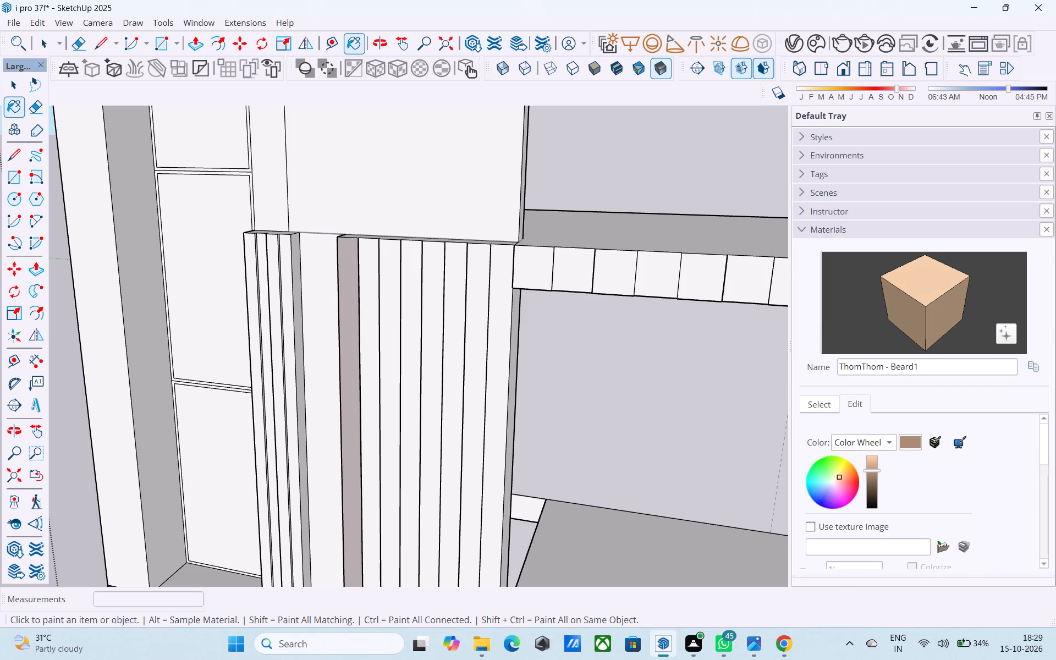
click(932, 331)
click(344, 343)
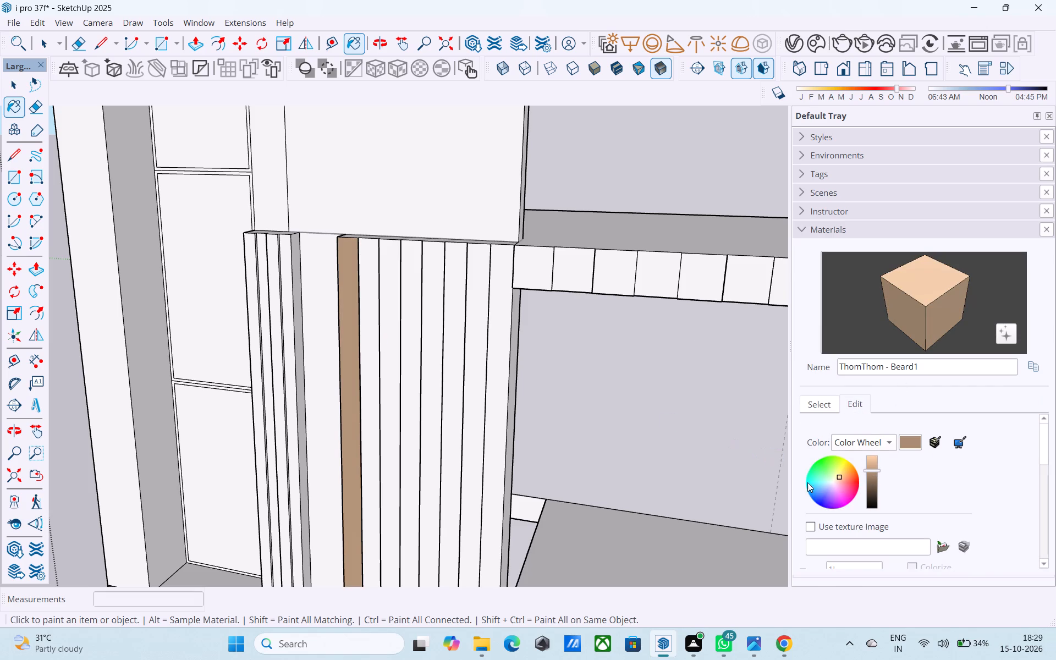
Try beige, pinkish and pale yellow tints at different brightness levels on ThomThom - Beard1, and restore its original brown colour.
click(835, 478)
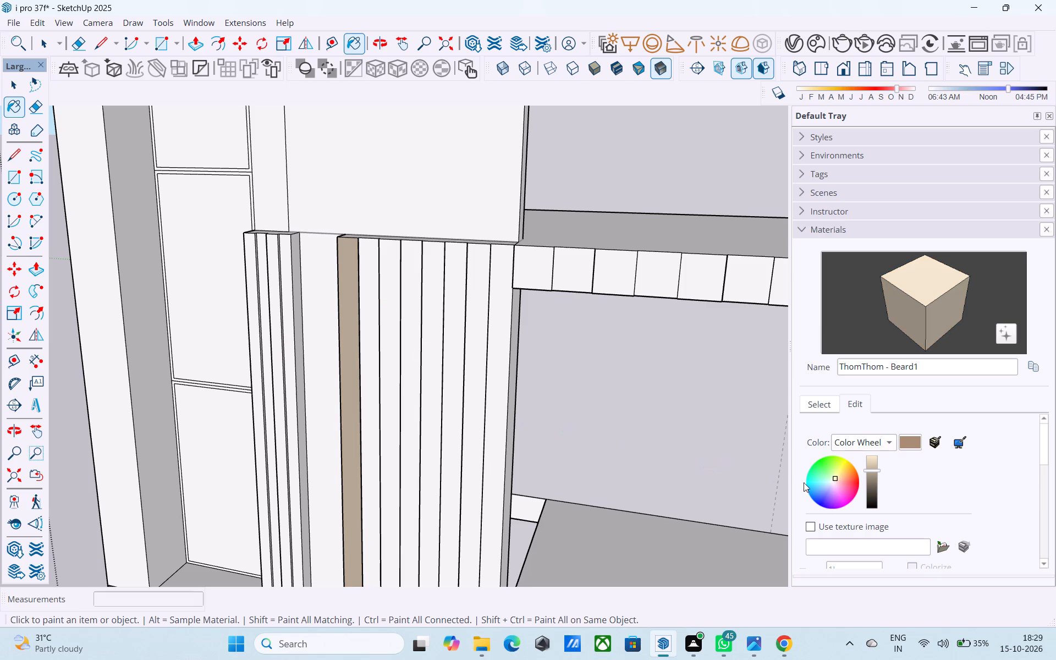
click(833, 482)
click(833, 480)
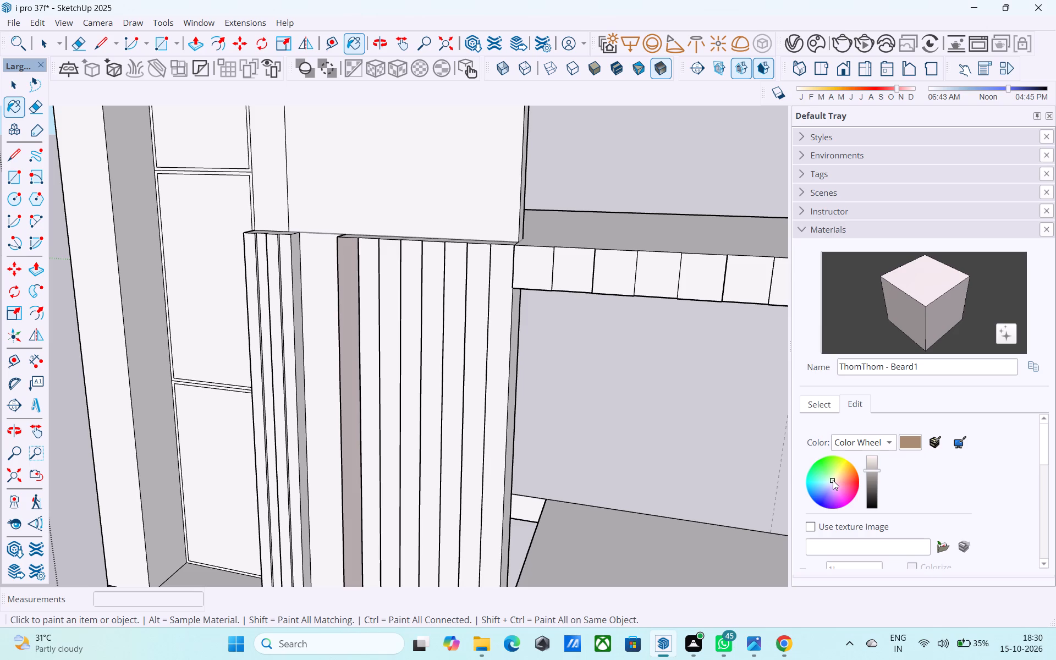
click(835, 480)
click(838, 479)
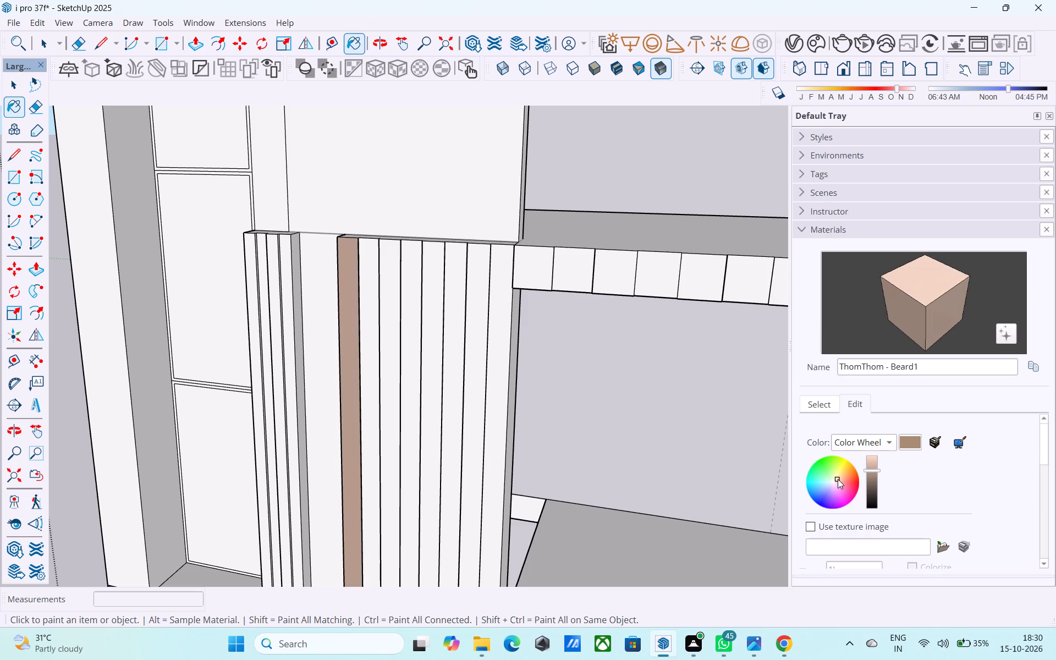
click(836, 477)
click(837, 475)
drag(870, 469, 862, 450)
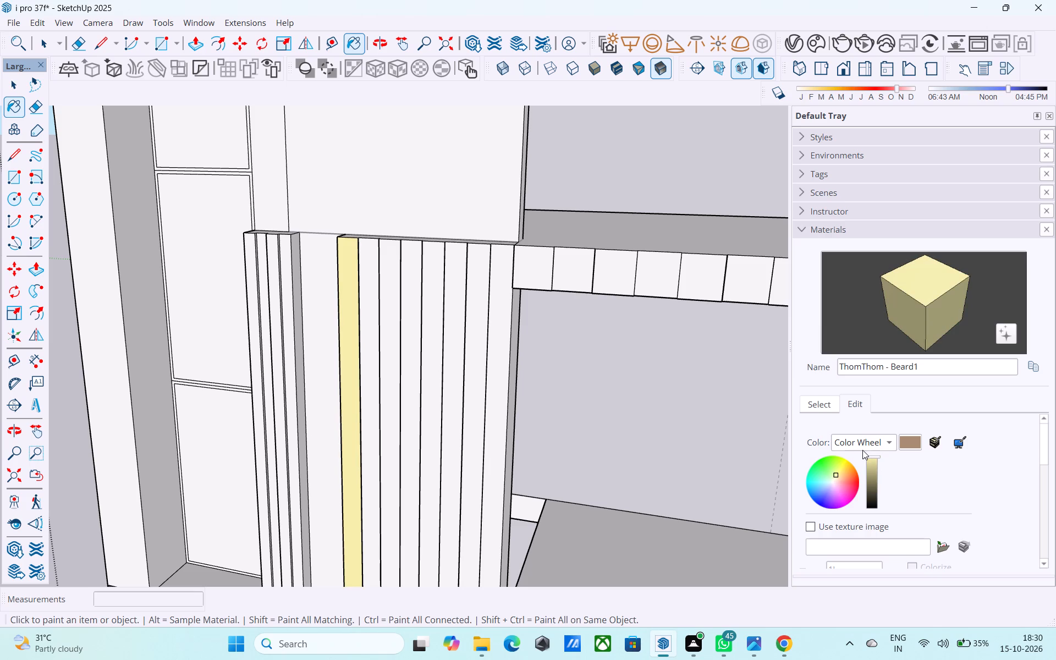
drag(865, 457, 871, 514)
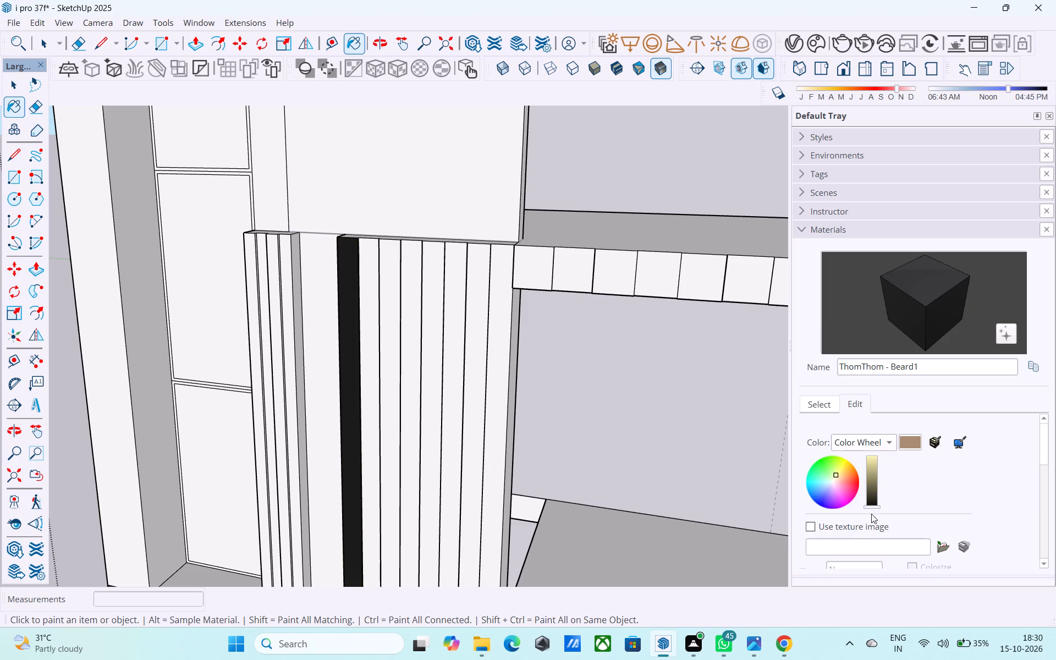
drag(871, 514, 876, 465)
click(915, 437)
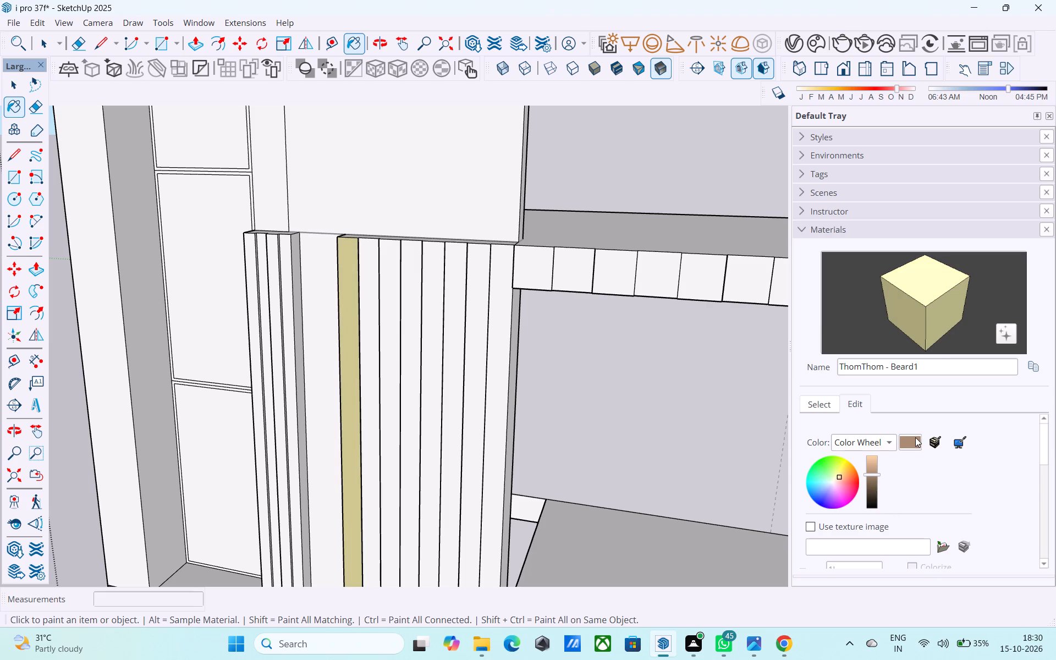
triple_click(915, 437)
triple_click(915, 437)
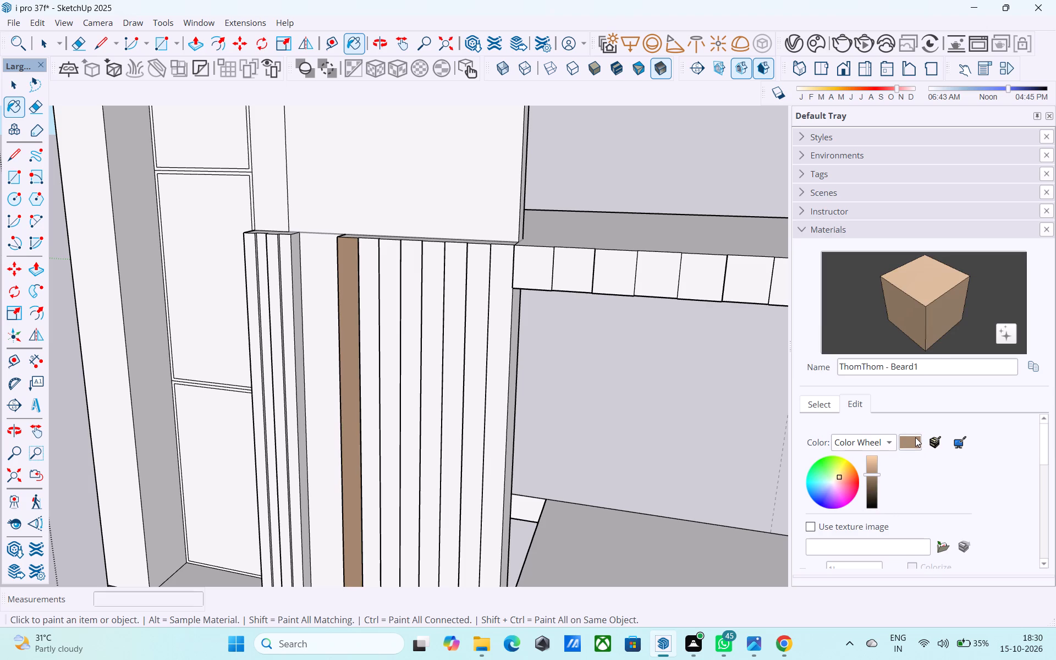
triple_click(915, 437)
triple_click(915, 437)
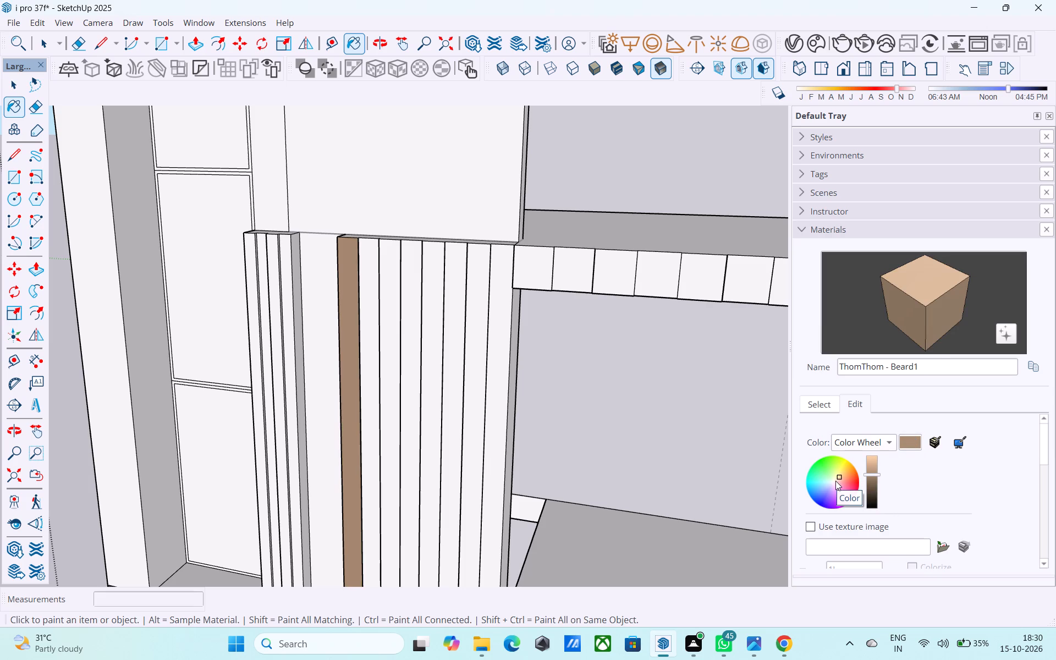
Shift the ThomThom - Beard1 material's colour from brown to a muted pale green.
click(835, 480)
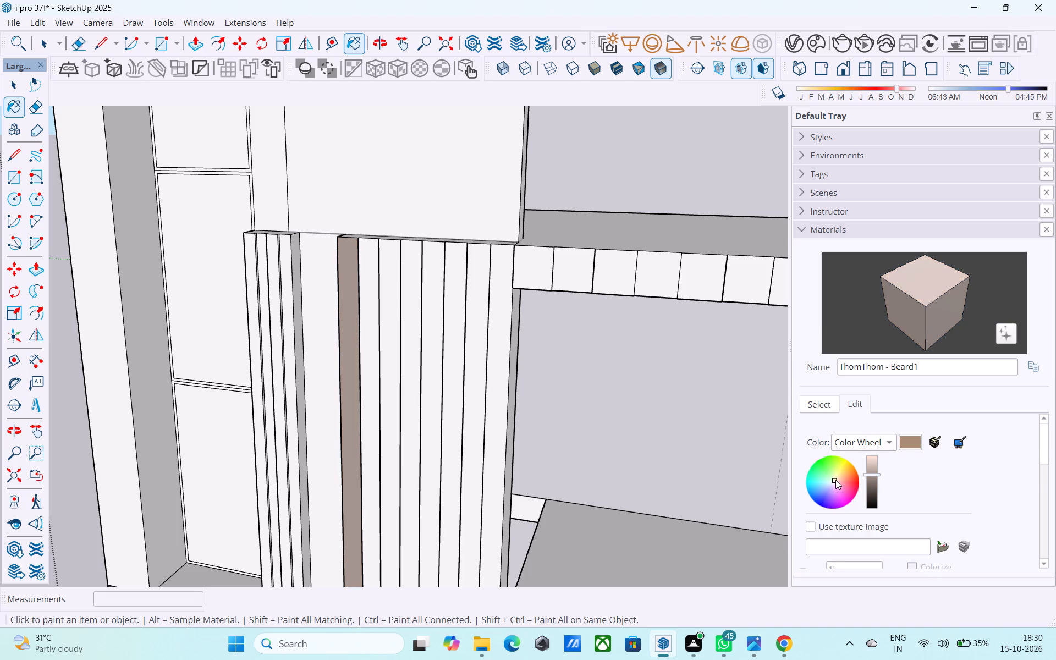
click(835, 480)
double_click(835, 480)
click(834, 474)
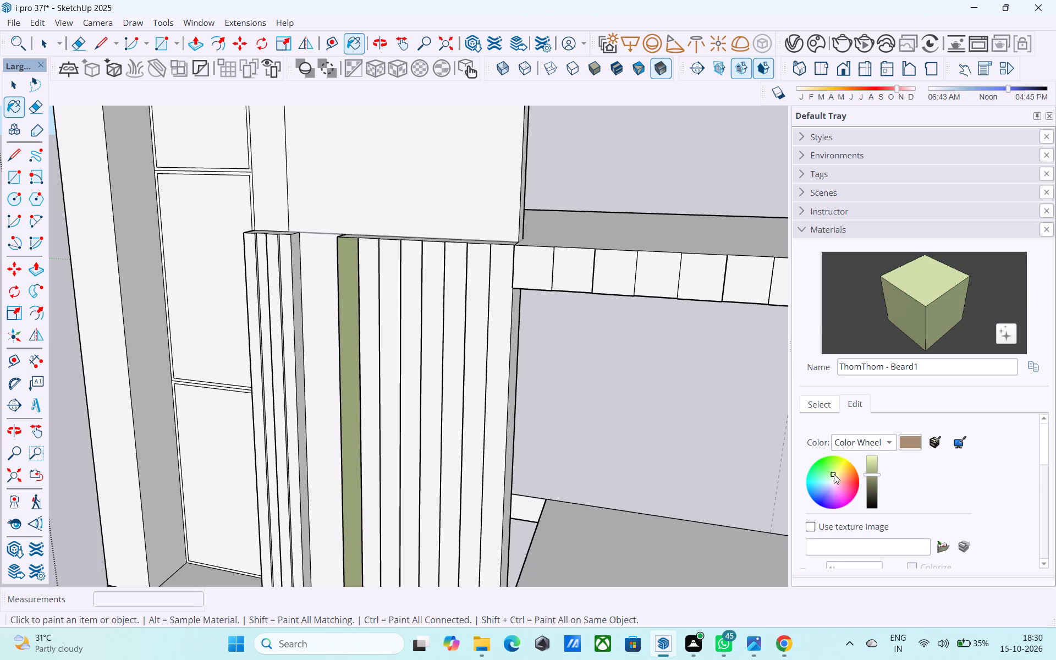
Browse the Stone material library and switch to the Solid Colors library.
scroll(355, 423, down, 5)
middle_drag(354, 423, 512, 352)
click(818, 409)
scroll(912, 503, down, 6)
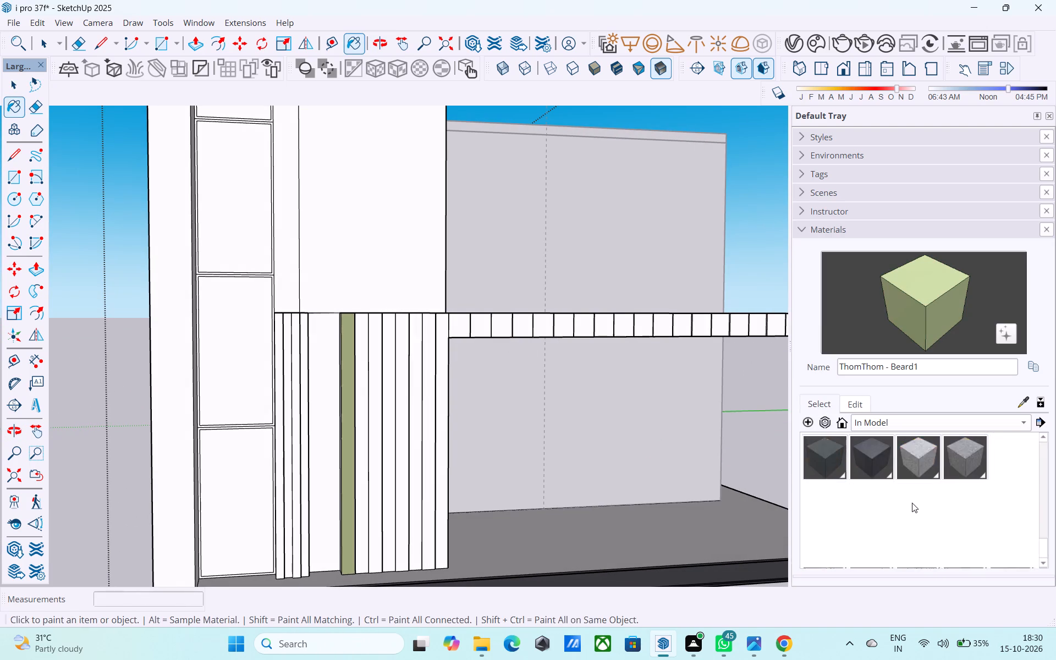
scroll(912, 503, up, 5)
click(910, 422)
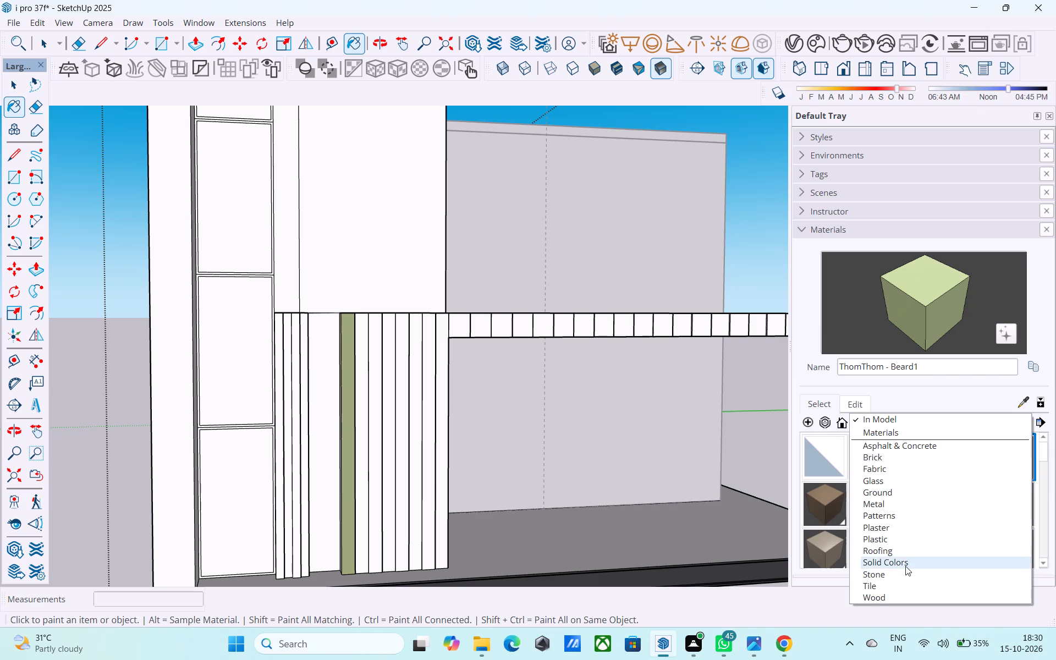
click(905, 571)
click(873, 424)
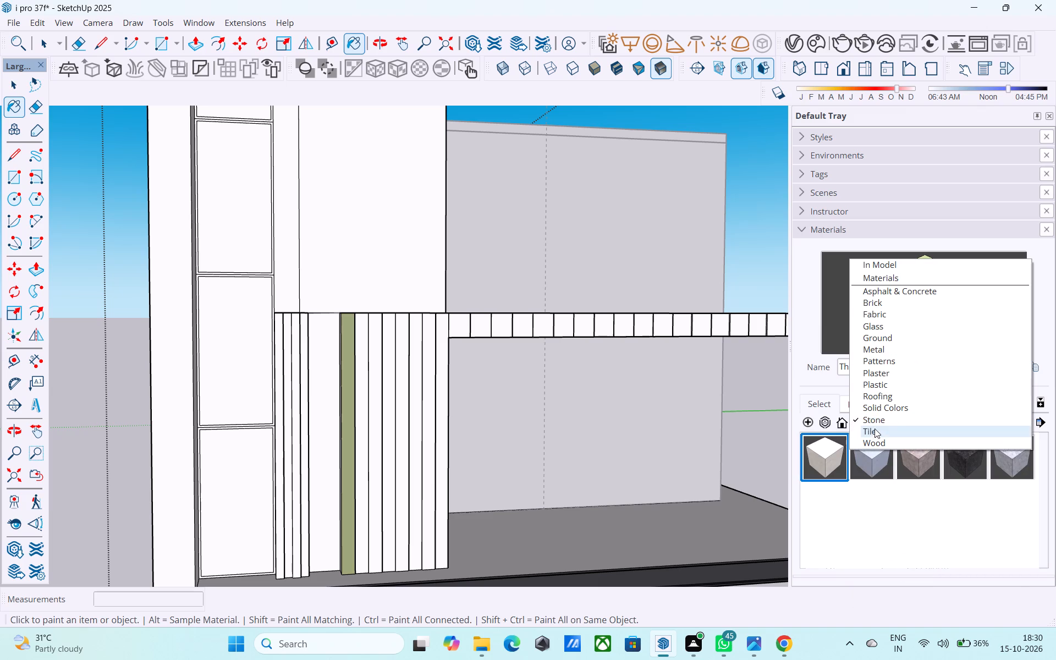
click(883, 410)
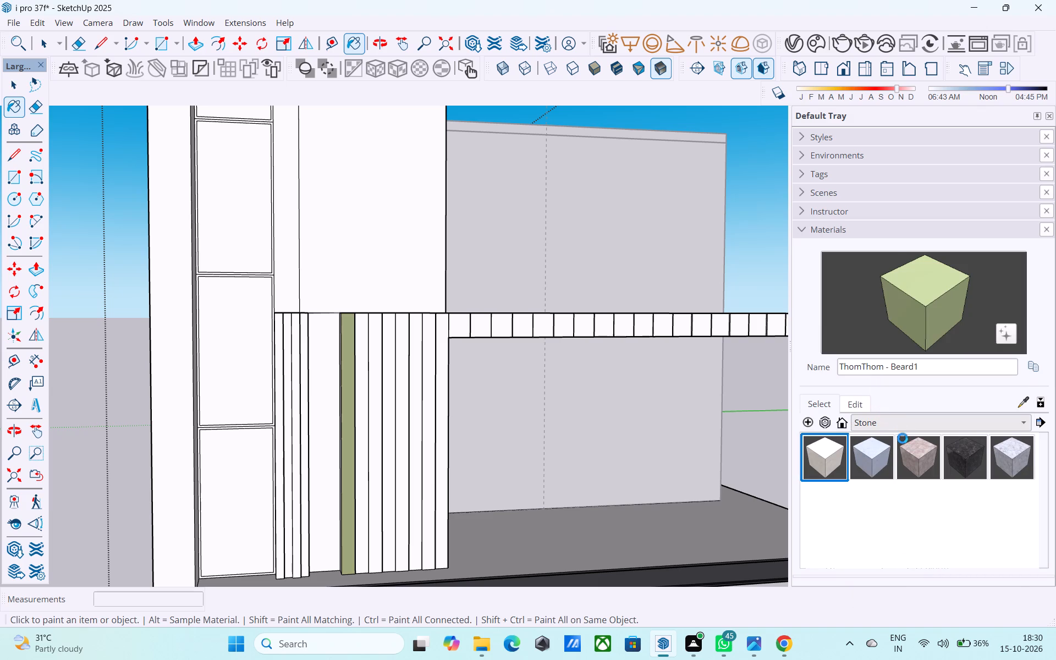
scroll(895, 477, down, 2)
scroll(898, 483, up, 2)
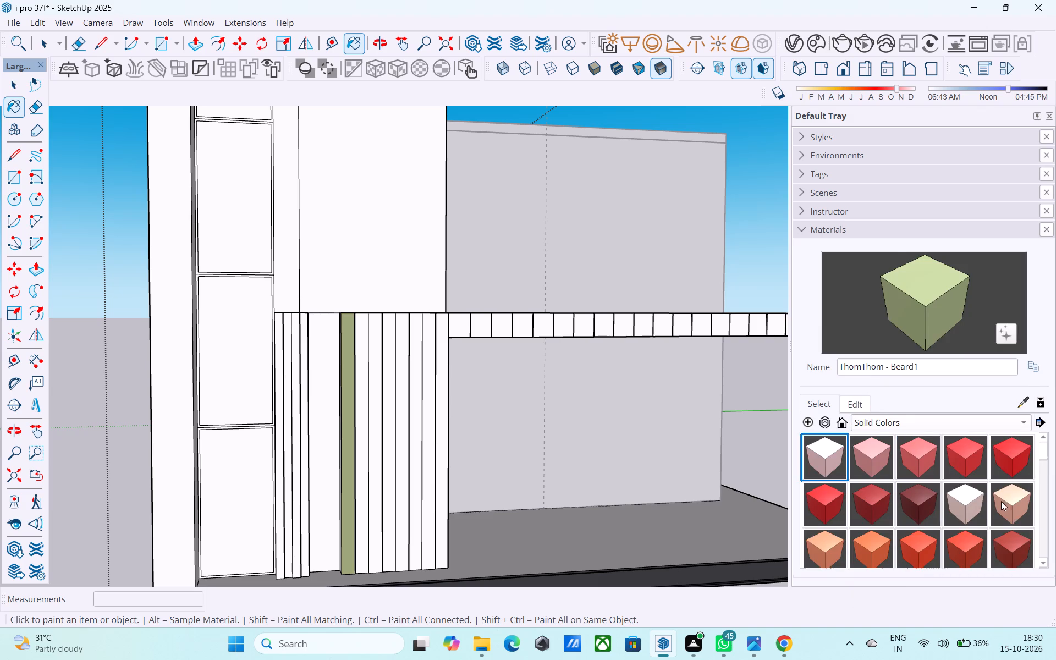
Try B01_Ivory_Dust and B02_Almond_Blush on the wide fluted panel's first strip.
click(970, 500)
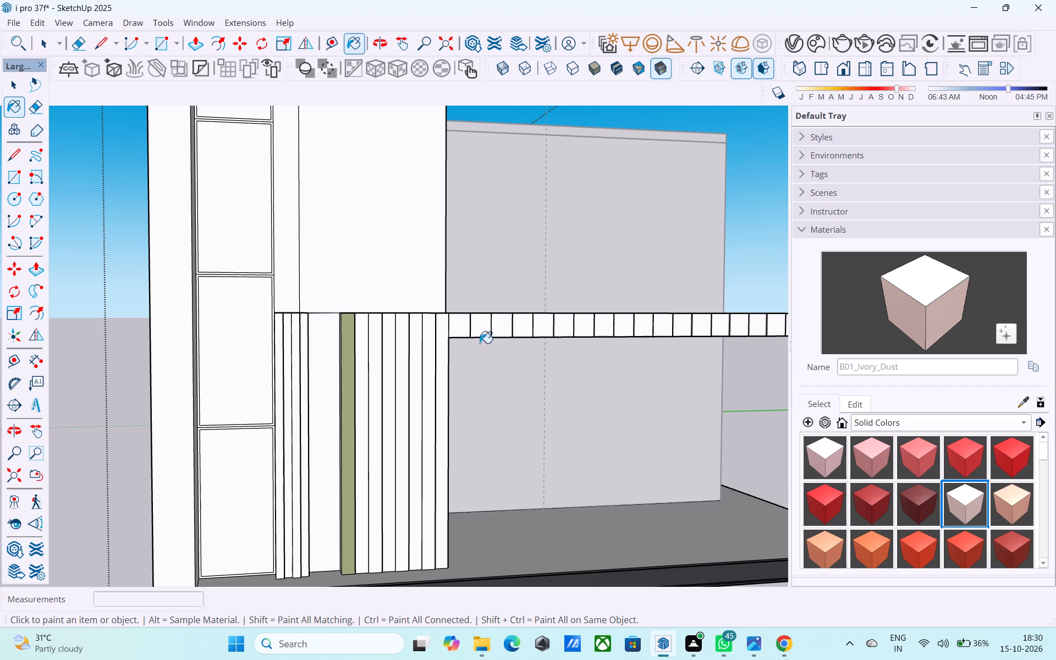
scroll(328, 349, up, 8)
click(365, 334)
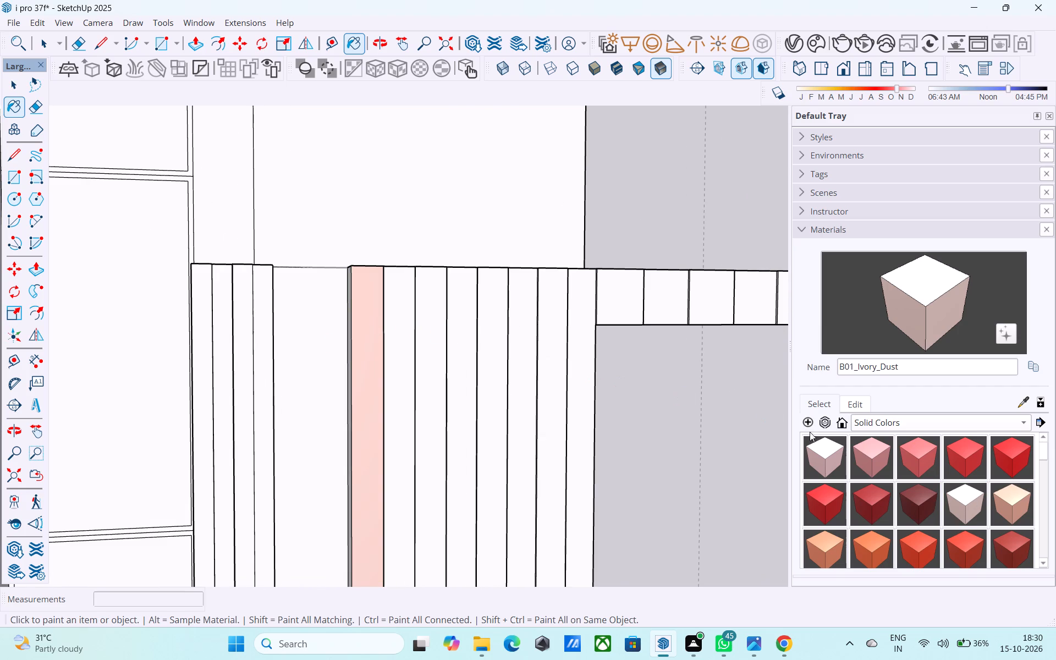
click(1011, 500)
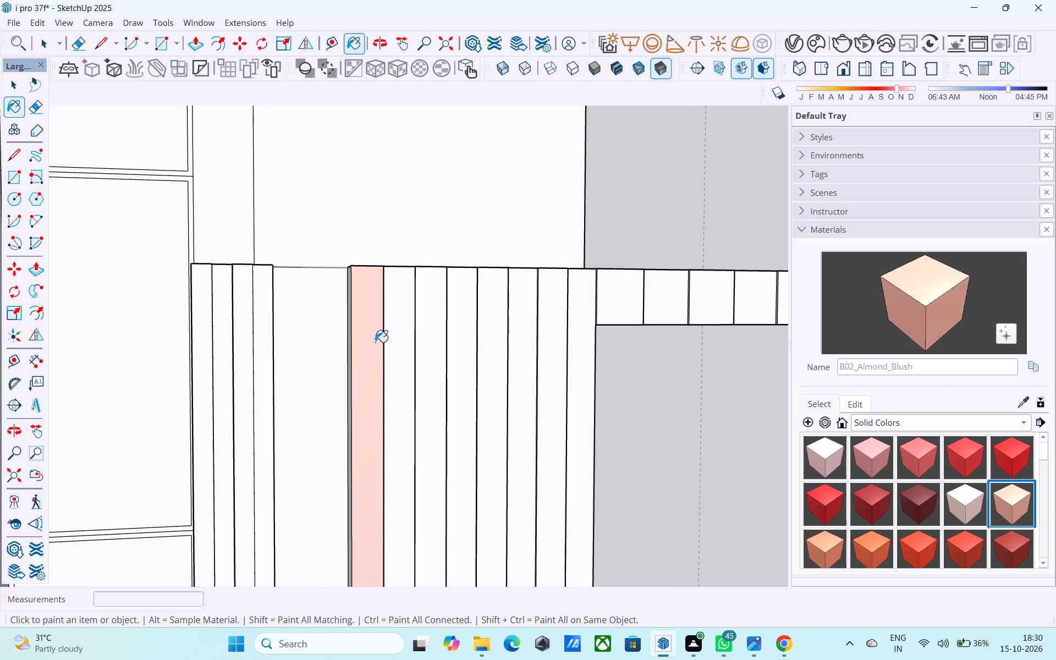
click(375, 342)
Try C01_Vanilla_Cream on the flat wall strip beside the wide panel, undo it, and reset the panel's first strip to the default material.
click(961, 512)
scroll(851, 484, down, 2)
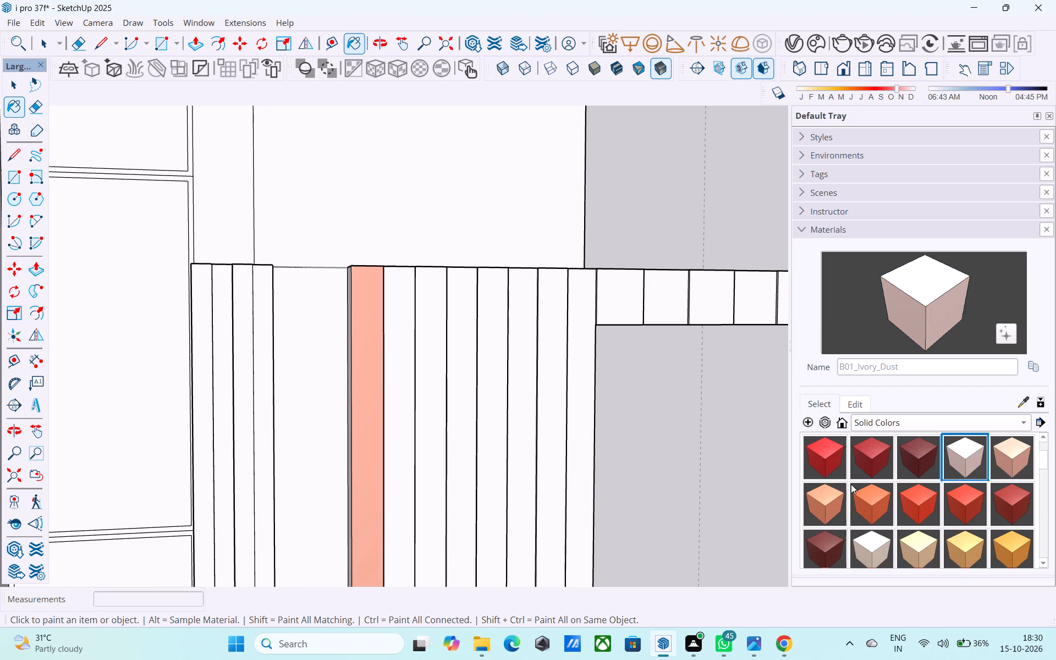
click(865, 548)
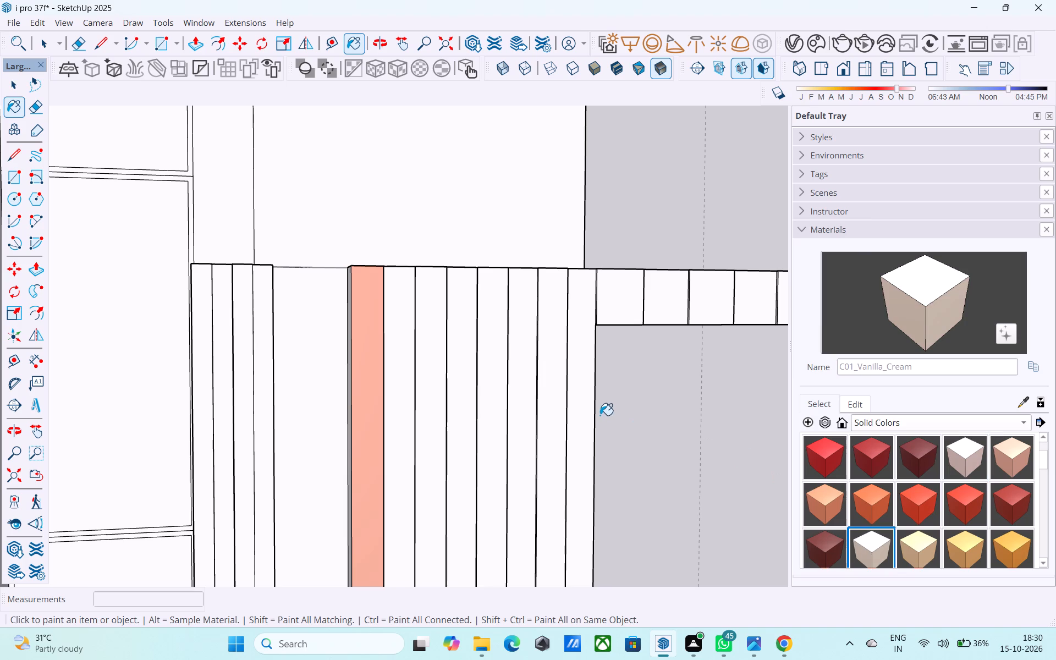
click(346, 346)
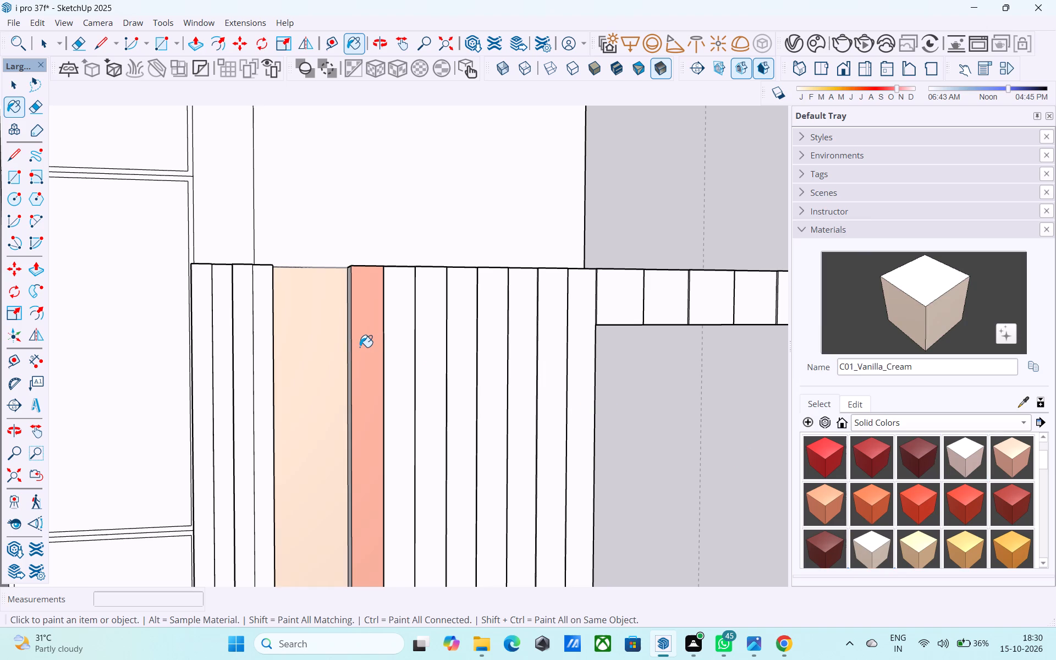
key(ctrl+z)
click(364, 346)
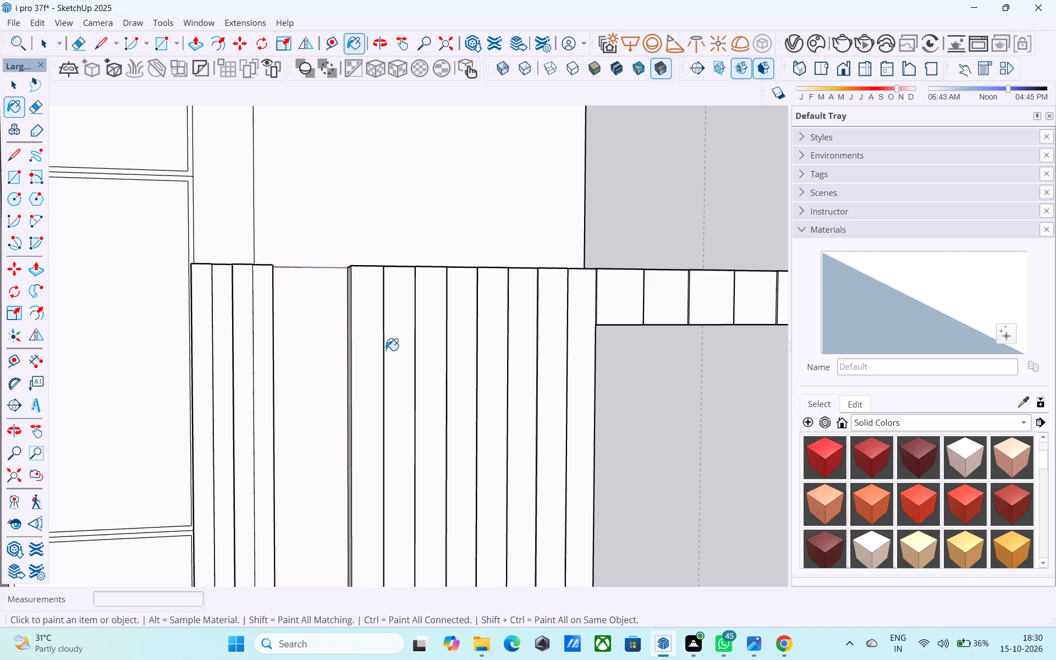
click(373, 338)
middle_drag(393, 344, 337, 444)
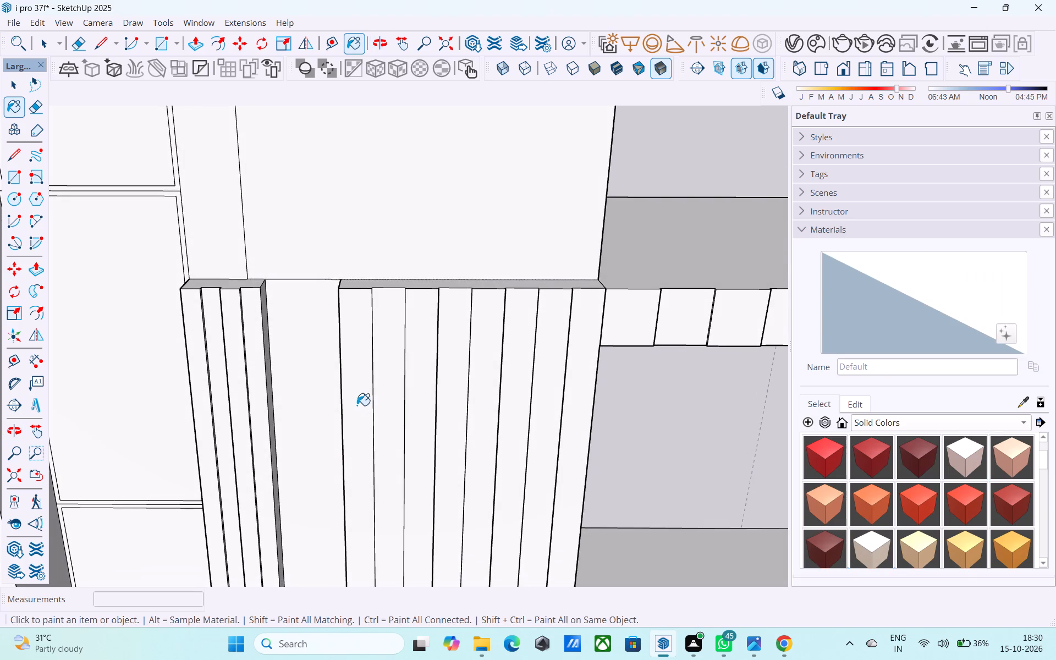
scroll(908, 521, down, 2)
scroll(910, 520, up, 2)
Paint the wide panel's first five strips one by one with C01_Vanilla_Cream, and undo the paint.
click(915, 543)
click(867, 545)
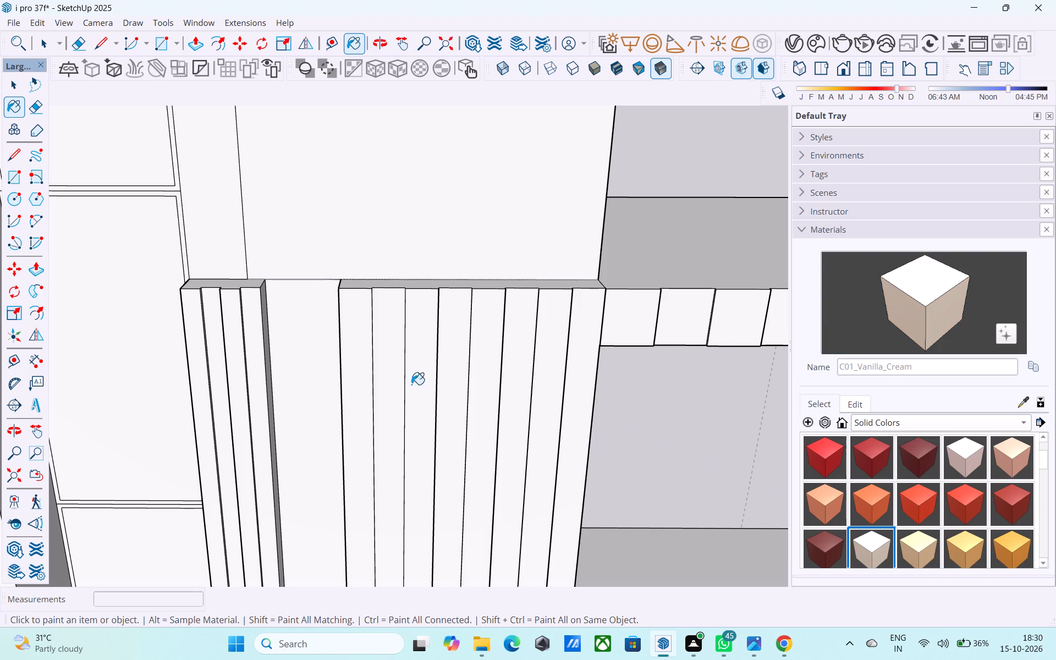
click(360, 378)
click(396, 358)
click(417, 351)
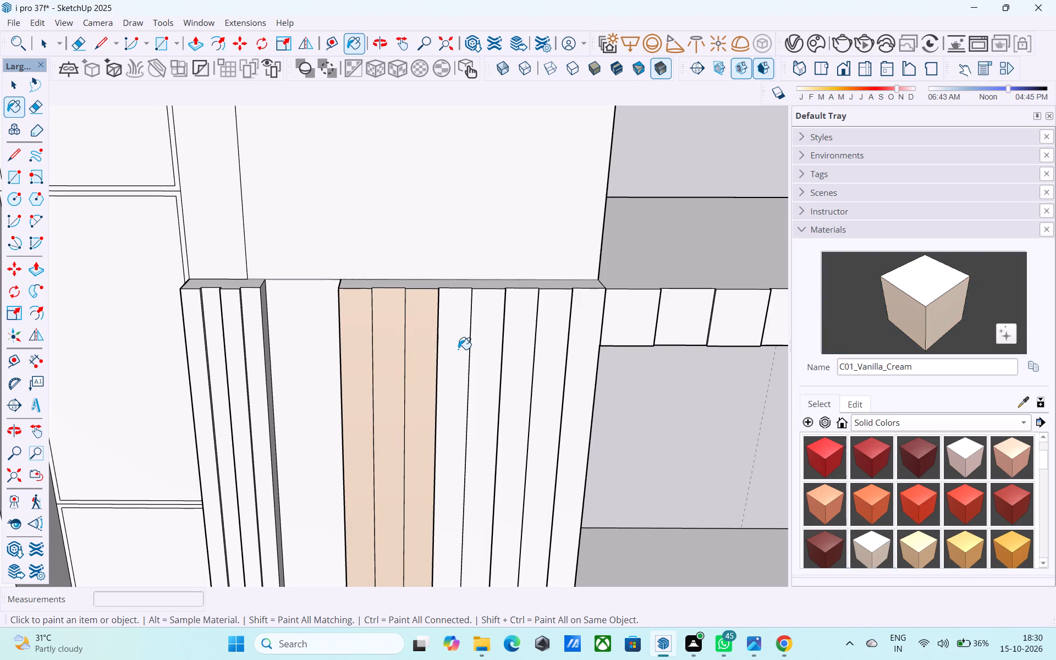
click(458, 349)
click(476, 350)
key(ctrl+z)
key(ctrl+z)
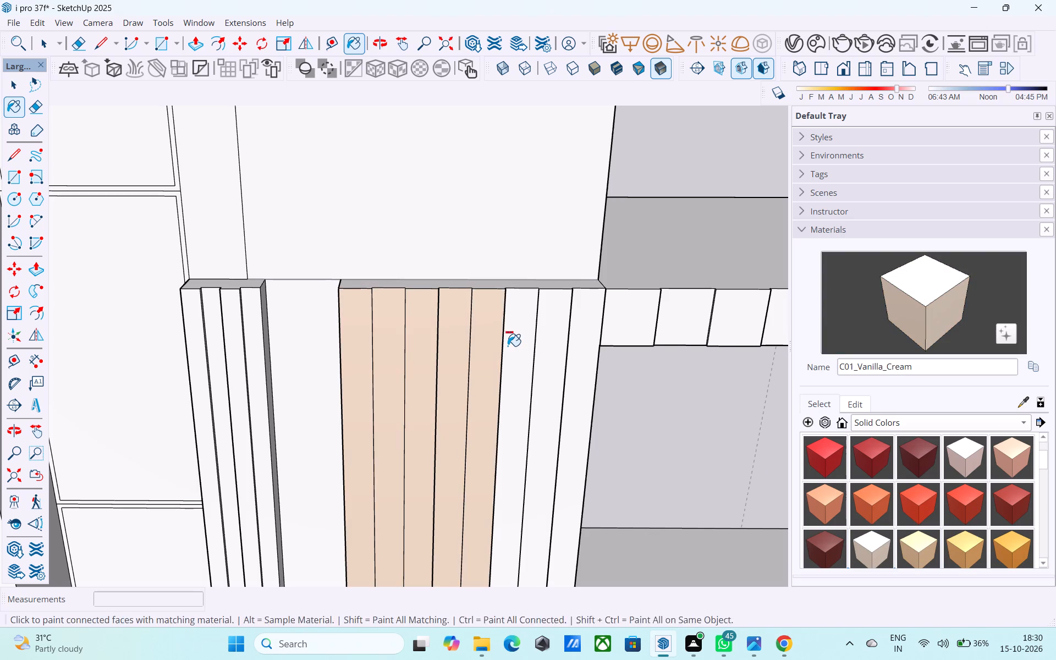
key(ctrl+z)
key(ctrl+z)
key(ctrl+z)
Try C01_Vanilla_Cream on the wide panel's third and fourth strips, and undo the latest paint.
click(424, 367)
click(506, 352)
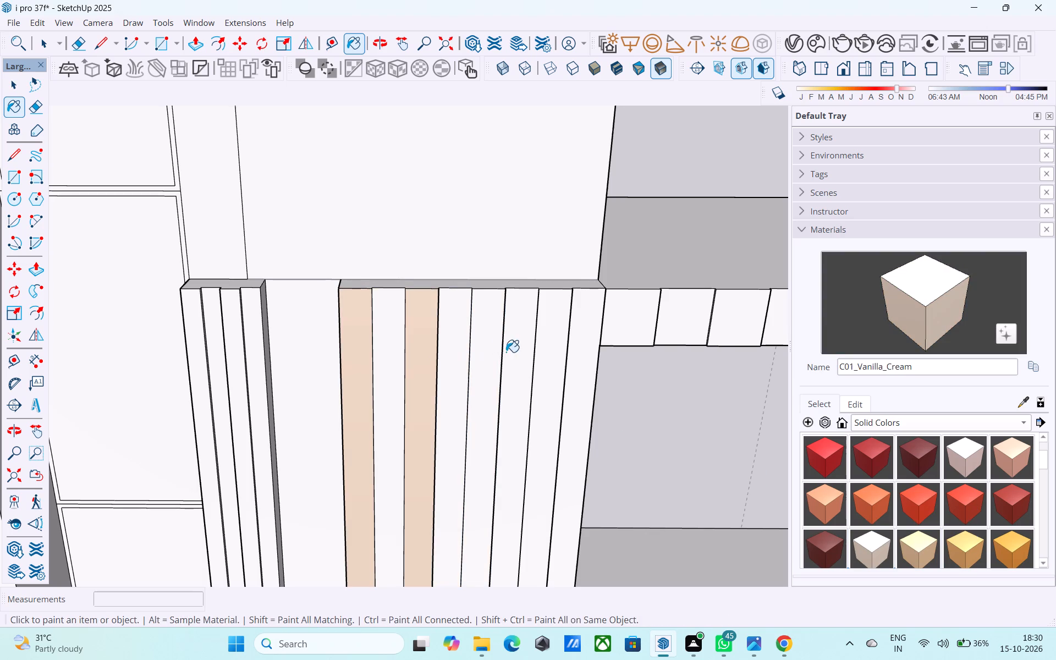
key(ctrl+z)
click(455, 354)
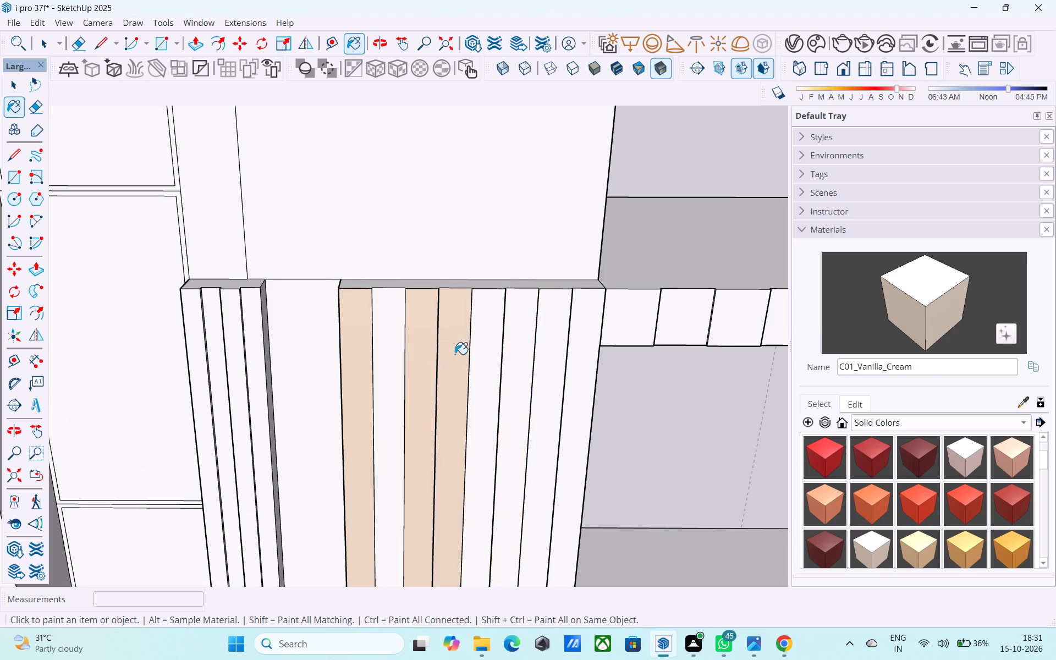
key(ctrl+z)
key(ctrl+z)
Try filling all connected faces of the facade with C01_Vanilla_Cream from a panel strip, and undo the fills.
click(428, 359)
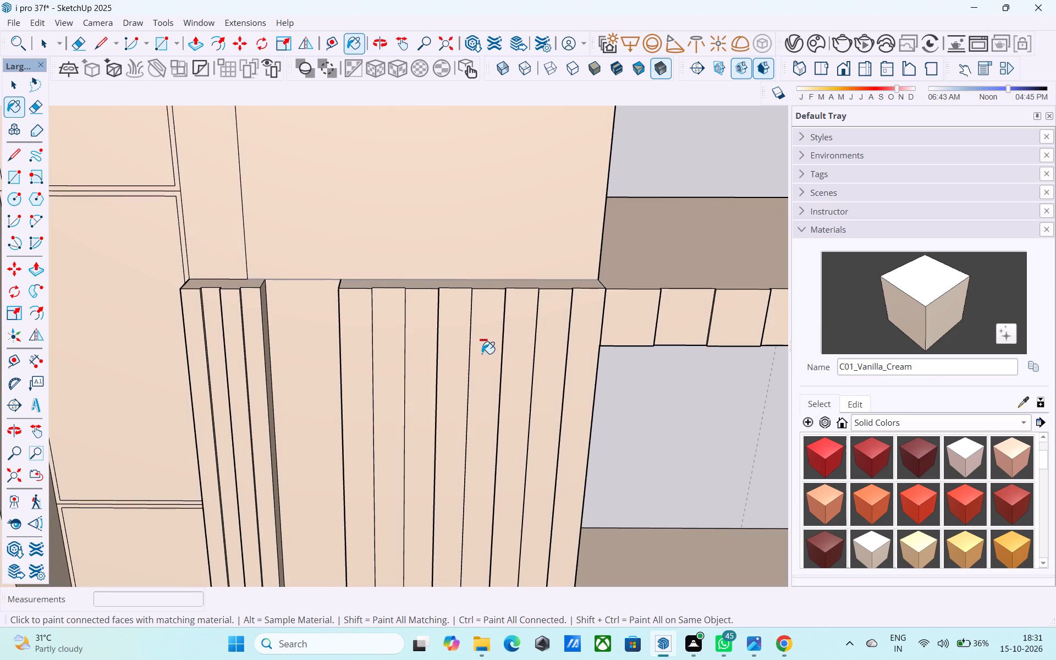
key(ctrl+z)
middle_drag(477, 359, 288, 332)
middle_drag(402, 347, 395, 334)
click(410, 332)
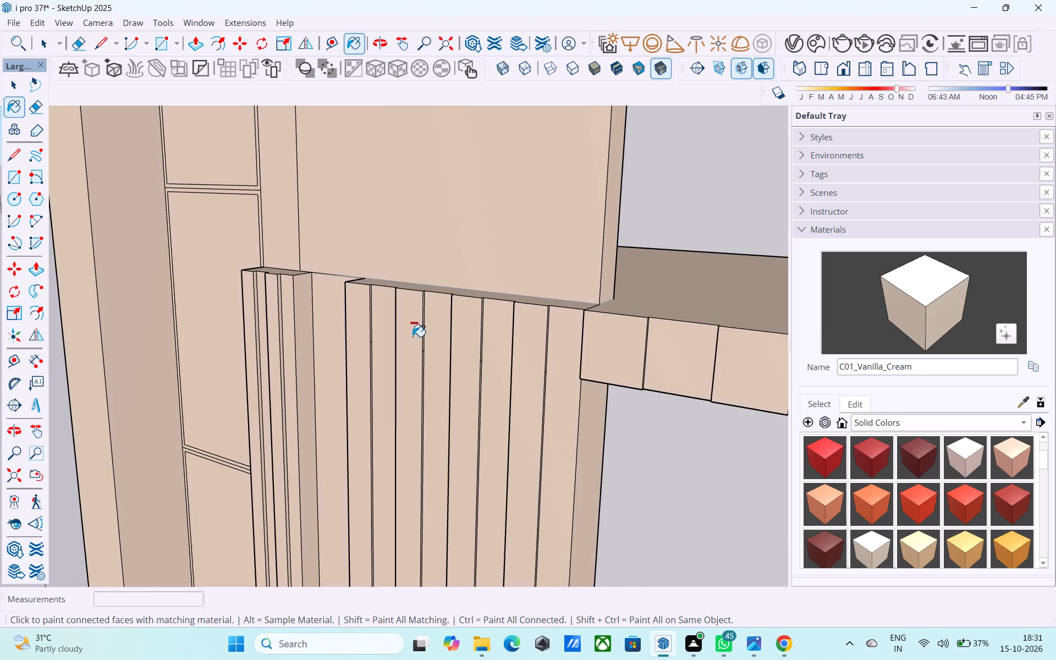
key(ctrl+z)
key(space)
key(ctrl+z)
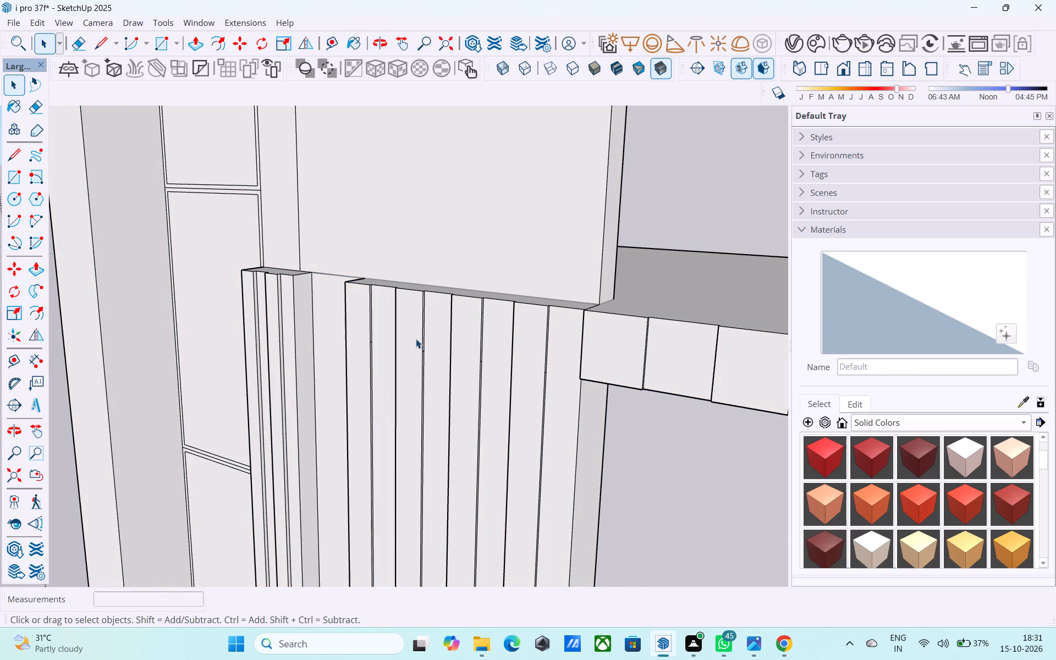
Paint the wide panel's first, third, fifth and seventh strips with C01_Vanilla_Cream.
double_click(416, 339)
click(362, 335)
click(455, 346)
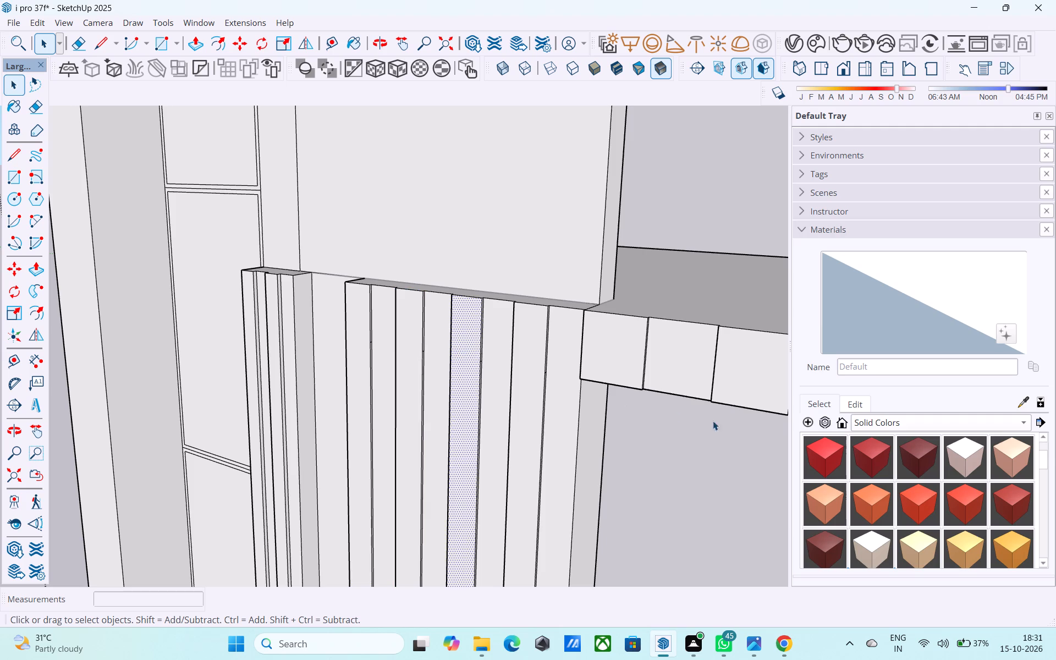
click(875, 546)
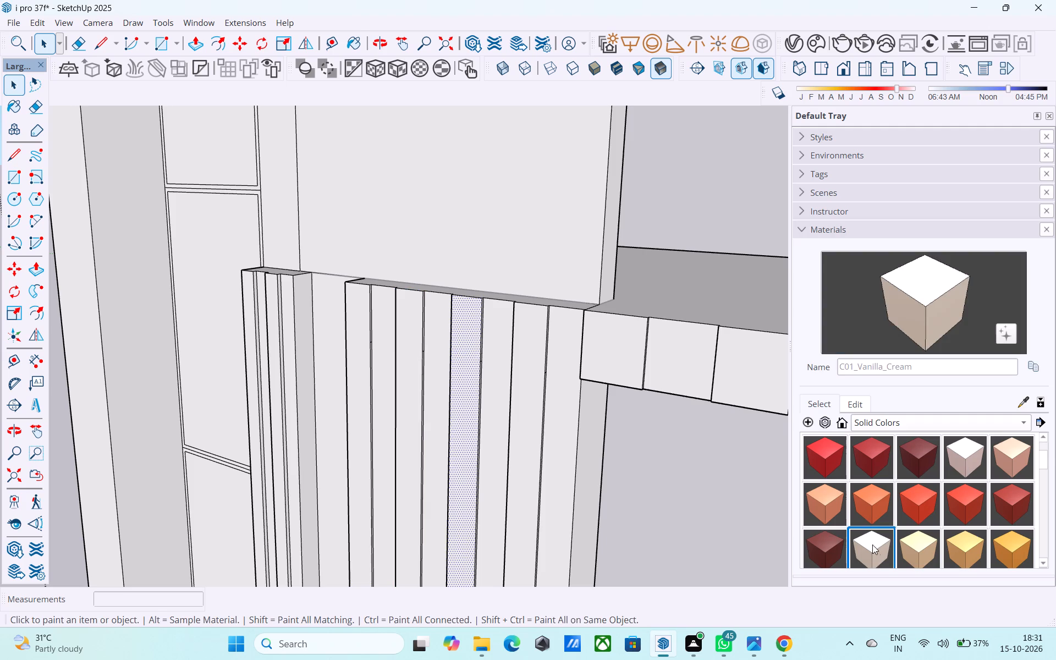
click(352, 343)
click(416, 337)
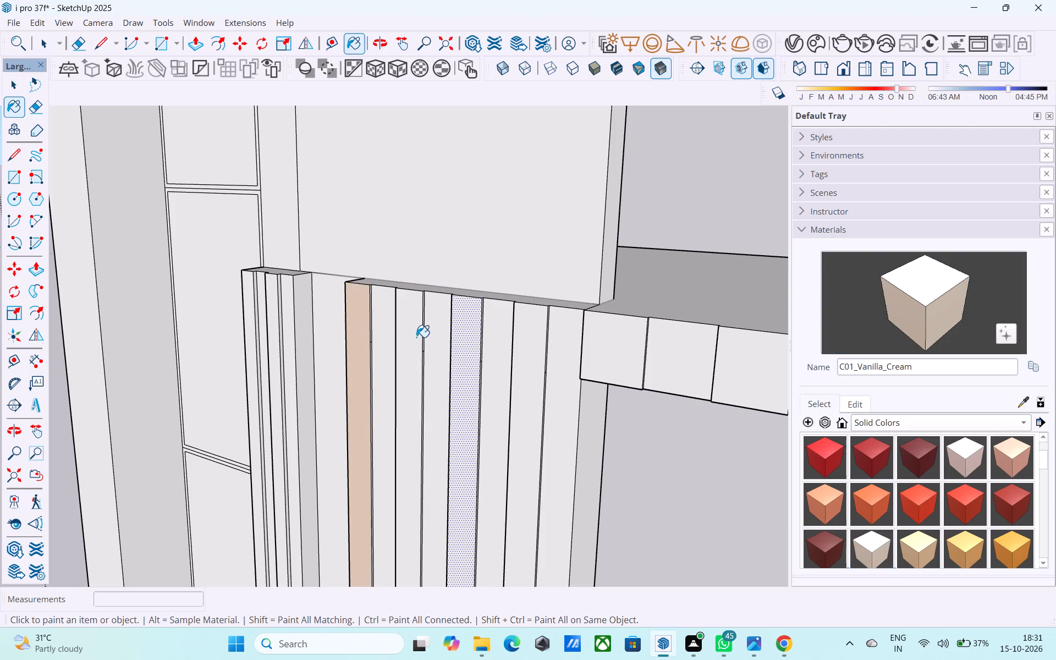
click(470, 339)
click(528, 353)
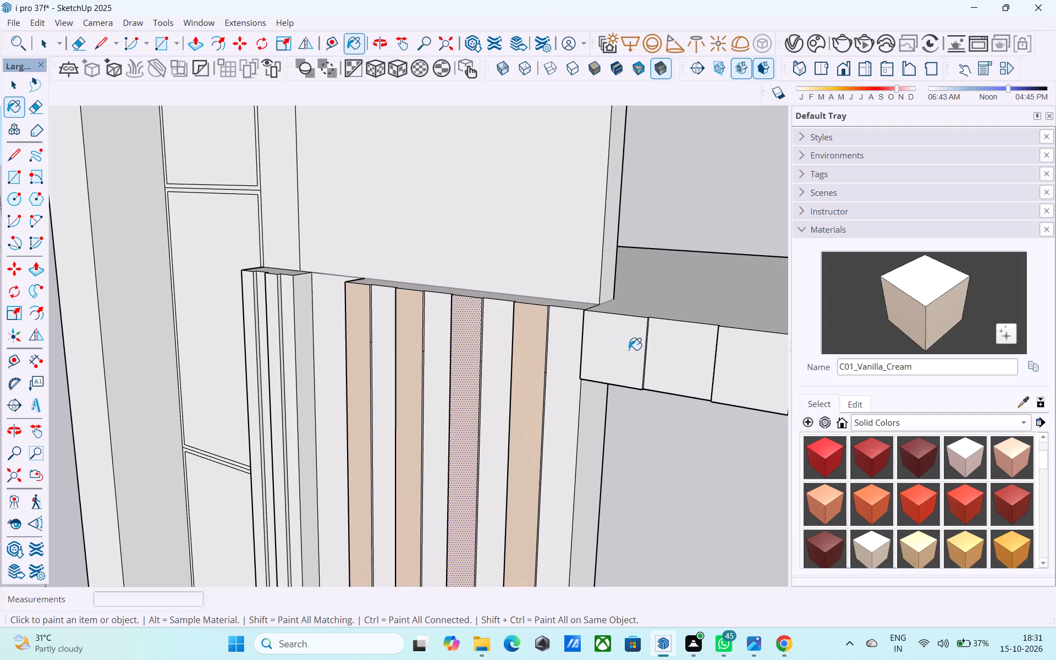
Paint every second block of the grooved slab edge with C01_Vanilla_Cream, from the wide panel to the slab's far end.
middle_drag(629, 350, 667, 377)
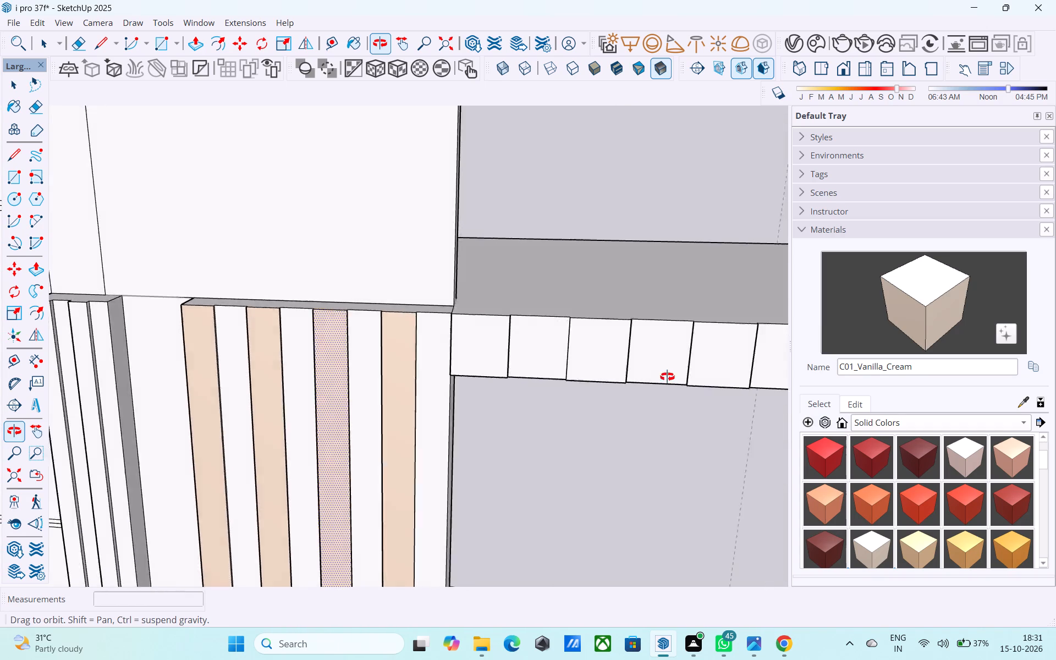
middle_drag(667, 377, 810, 364)
scroll(557, 353, up, 3)
click(447, 331)
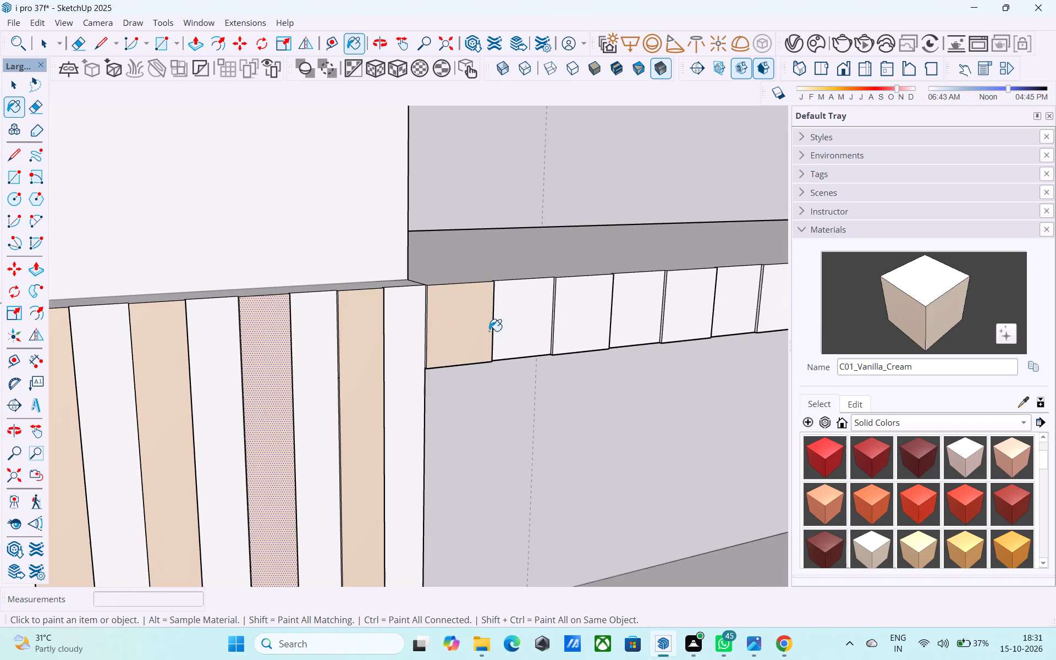
click(572, 331)
click(691, 315)
shift+middle_drag(691, 315, 398, 342)
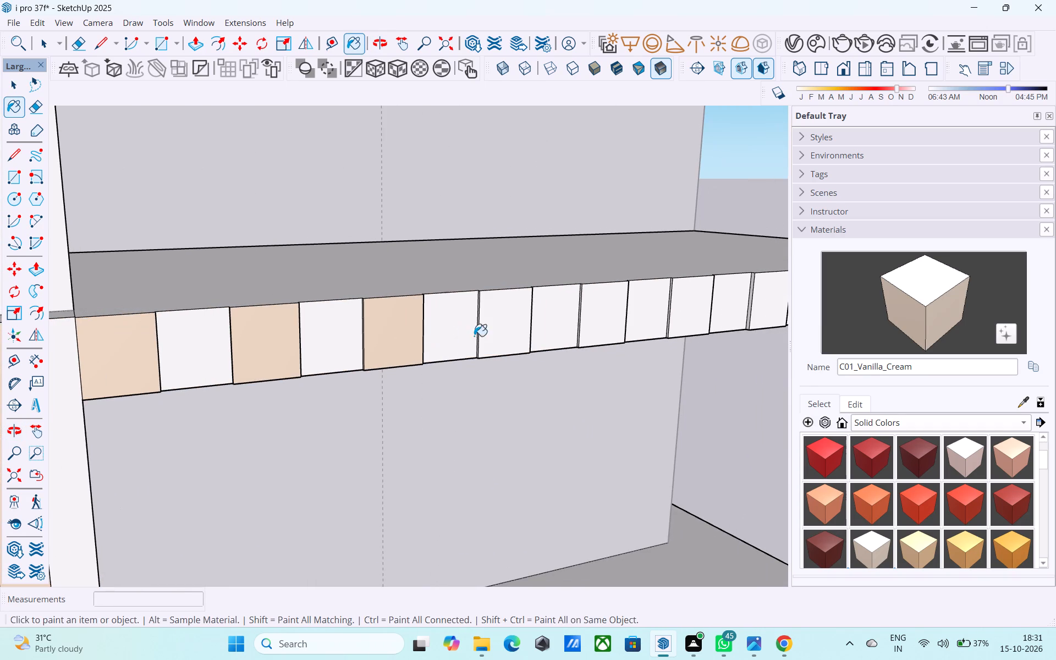
click(501, 334)
click(593, 321)
click(690, 311)
middle_drag(691, 311, 461, 333)
click(542, 331)
click(635, 320)
click(700, 313)
shift+middle_drag(705, 315, 521, 323)
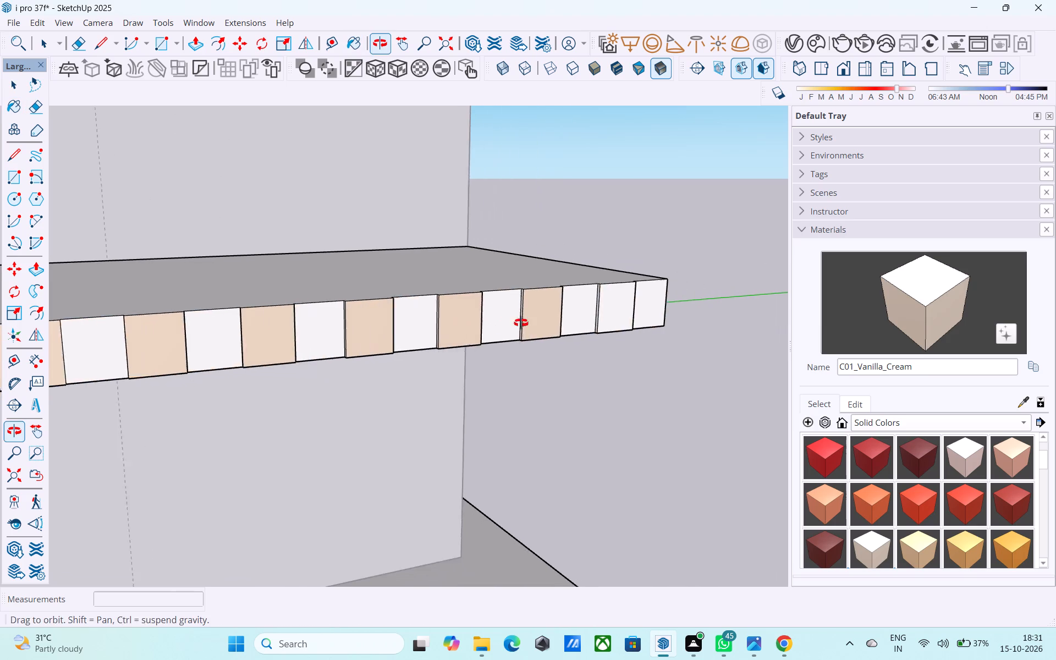
shift+middle_drag(521, 323, 518, 324)
click(614, 318)
Examine the alternating colours on the wide panel and slab edge from several angles, with the strip selection cleared.
scroll(655, 326, down, 8)
middle_drag(626, 355, 502, 351)
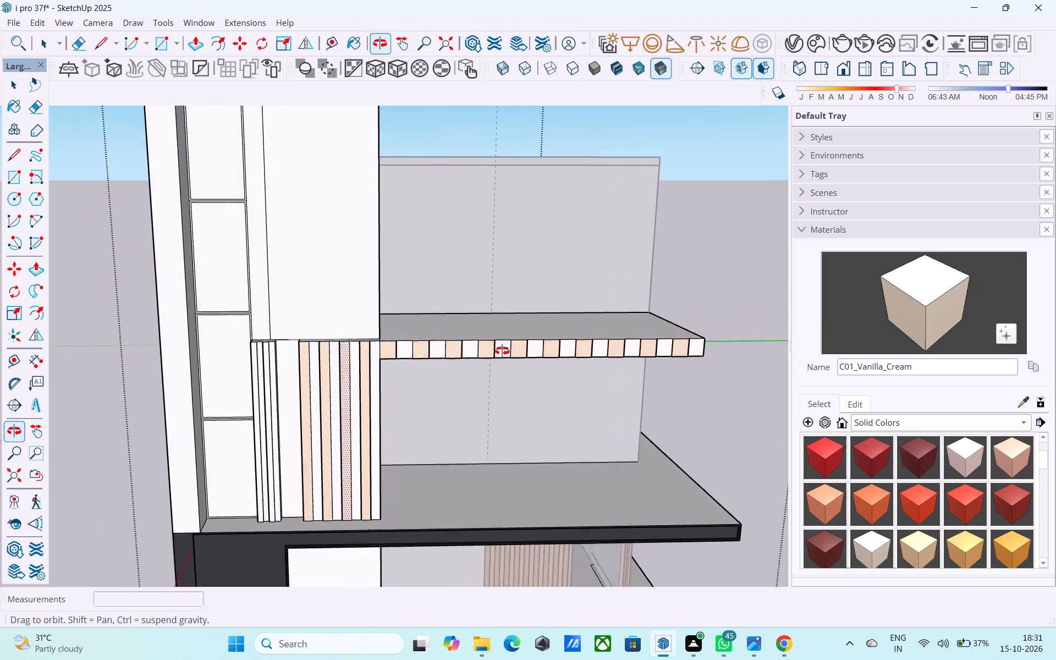
middle_drag(502, 351, 436, 366)
key(space)
scroll(397, 368, down, 3)
scroll(304, 386, up, 1)
click(221, 379)
scroll(327, 365, up, 2)
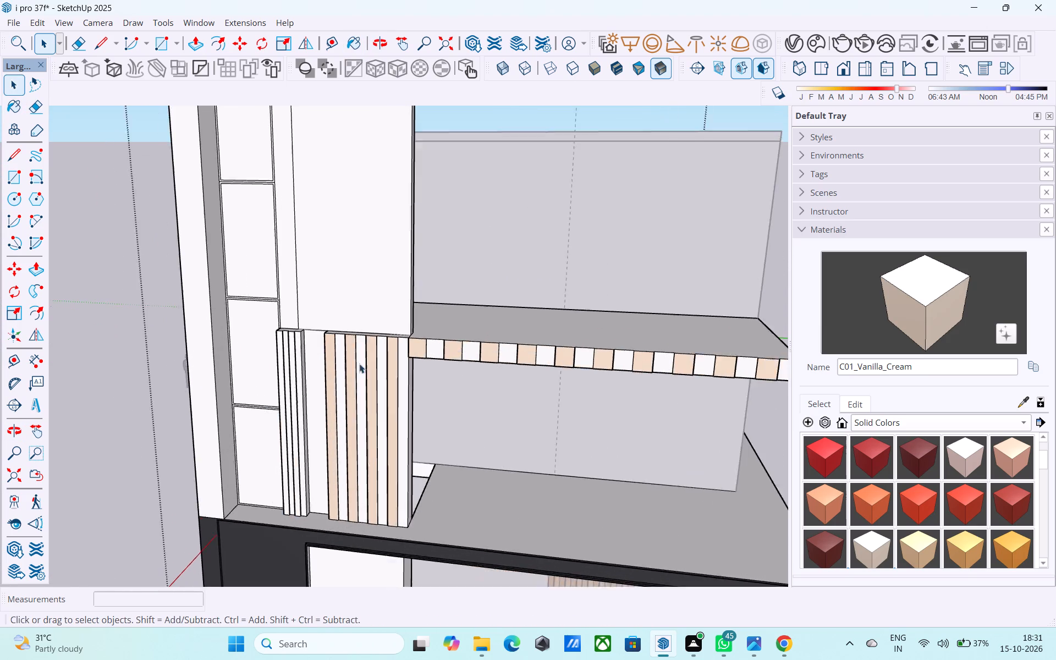
scroll(359, 364, up, 10)
middle_drag(337, 353, 210, 453)
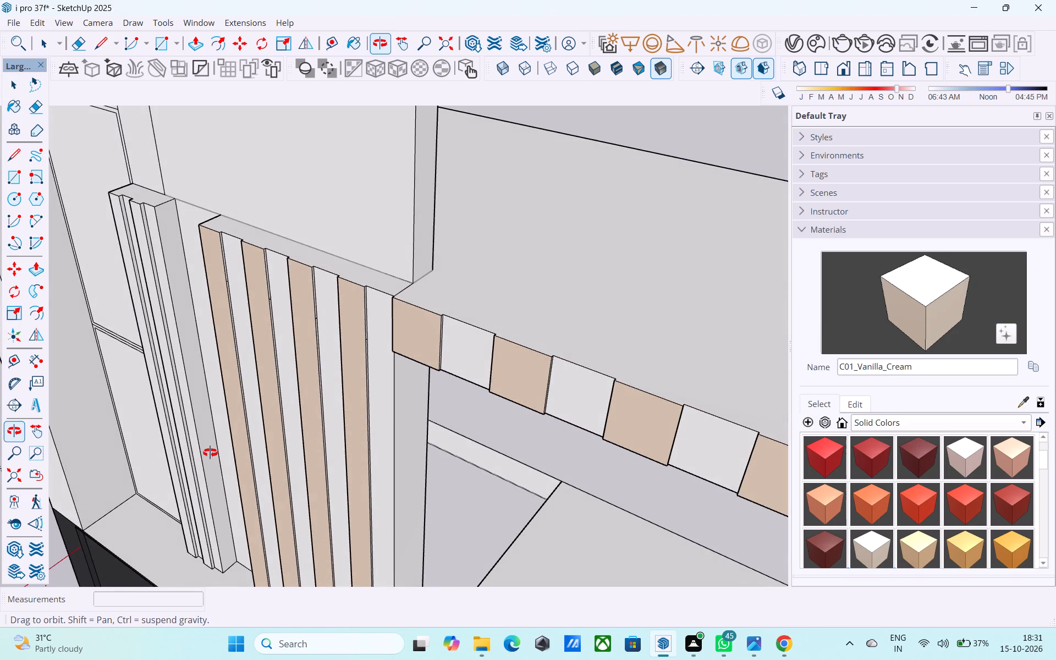
middle_drag(210, 453, 275, 405)
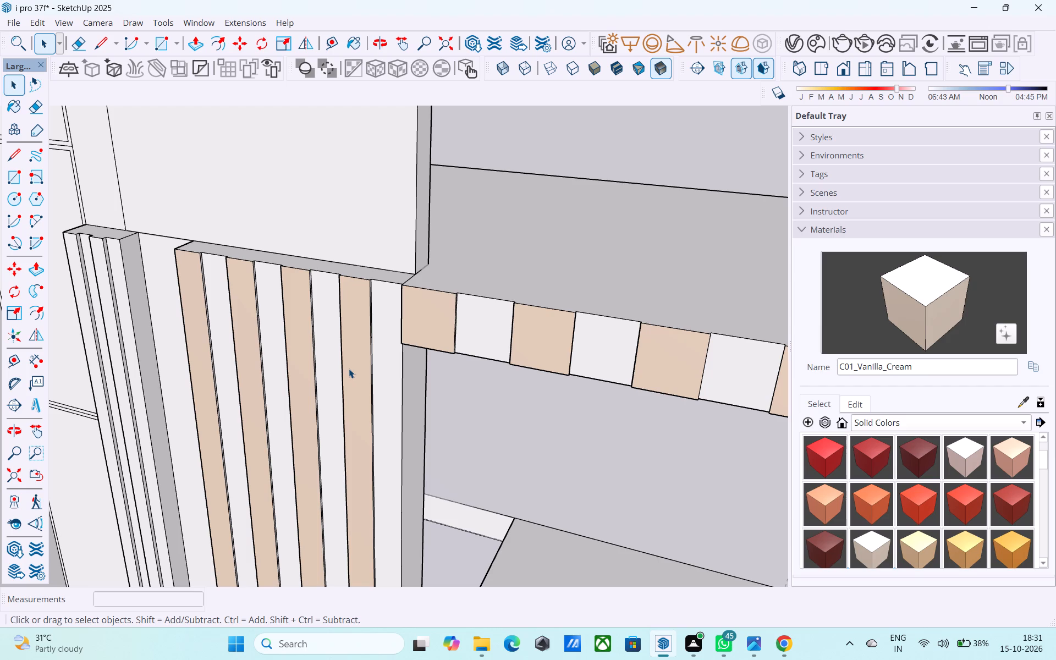
scroll(346, 371, down, 4)
middle_drag(344, 376, 343, 357)
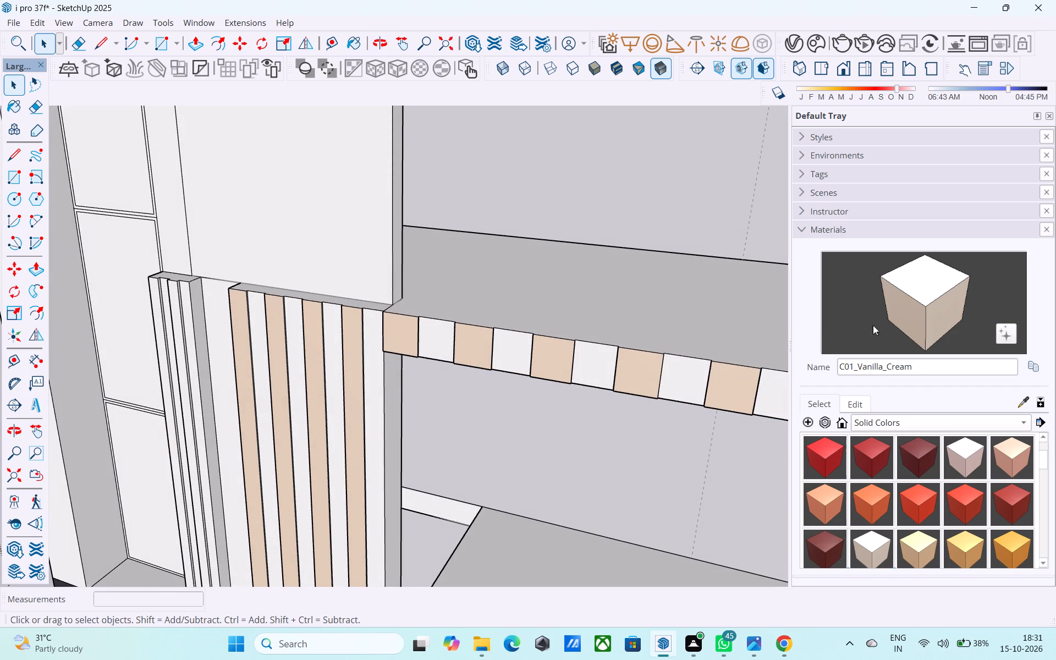
Paint the narrow panel's first and third strips with C01_Vanilla_Cream.
click(895, 321)
shift+middle_drag(185, 360, 285, 345)
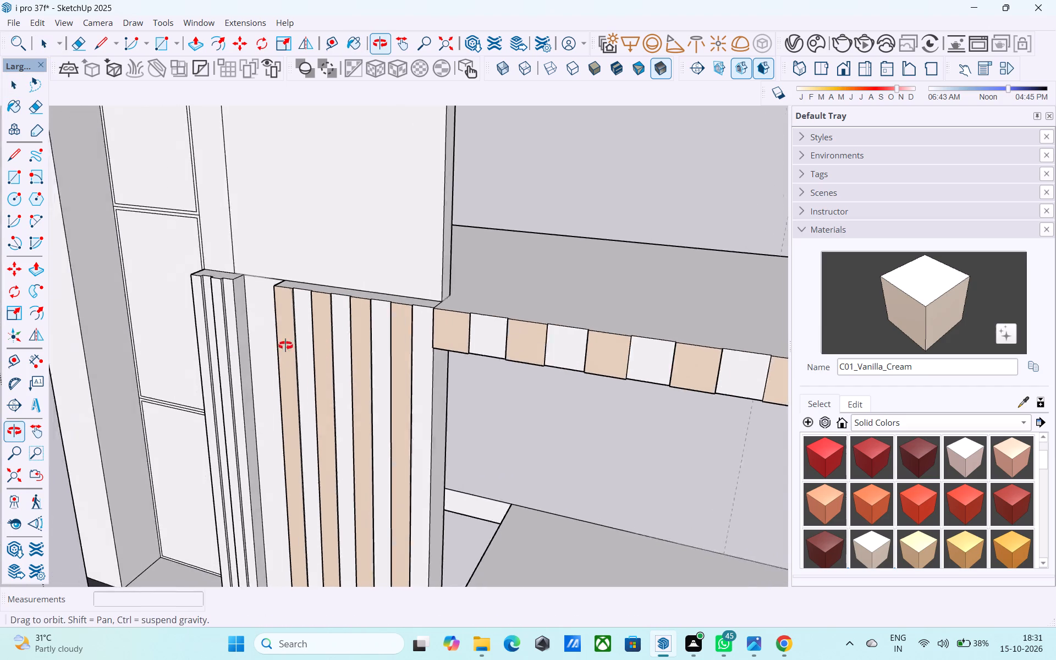
shift+middle_drag(285, 345, 399, 318)
scroll(400, 318, down, 2)
shift+middle_drag(245, 335, 333, 389)
scroll(318, 393, up, 8)
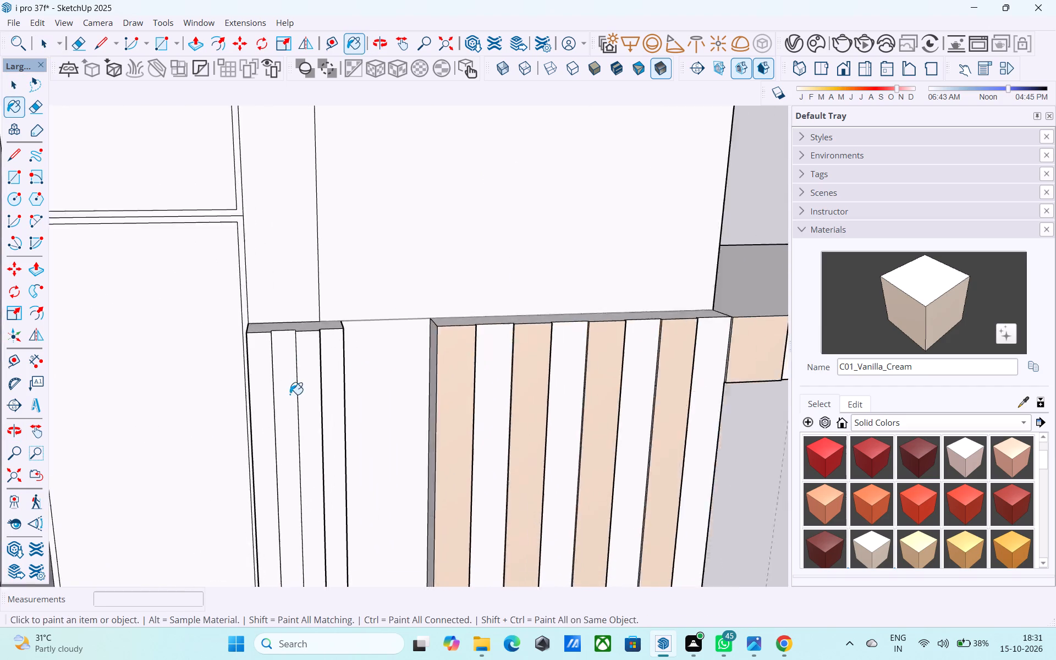
scroll(290, 394, up, 3)
middle_drag(279, 390, 265, 450)
click(250, 392)
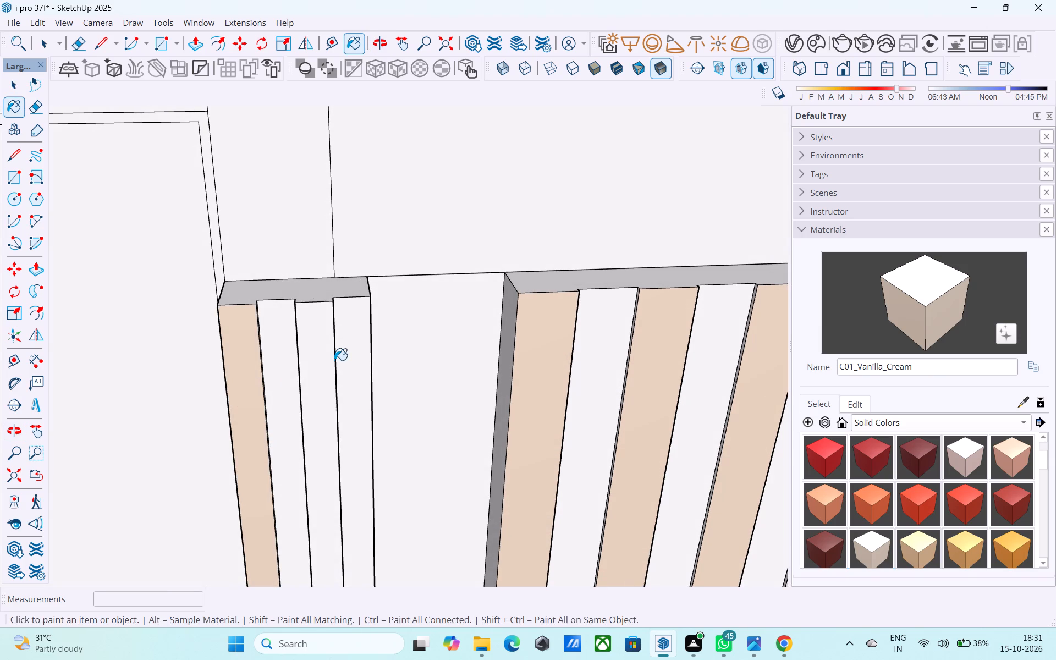
click(334, 360)
key(space)
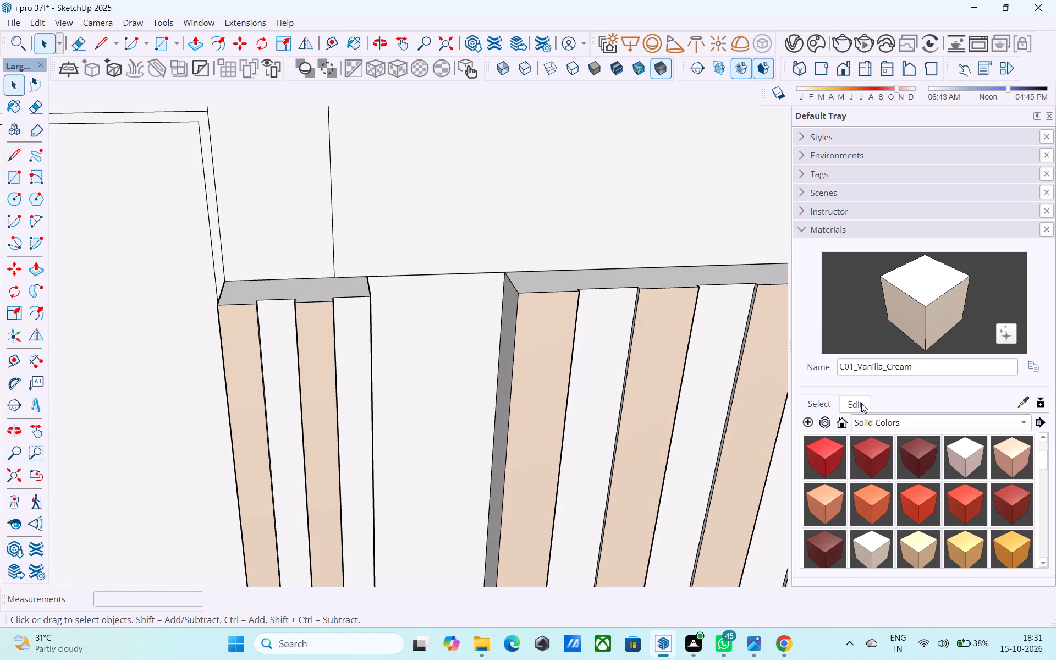
Edit the C01_Vanilla_Cream material's colour to a paler, less saturated cream on the colour wheel.
click(861, 403)
drag(871, 455, 872, 457)
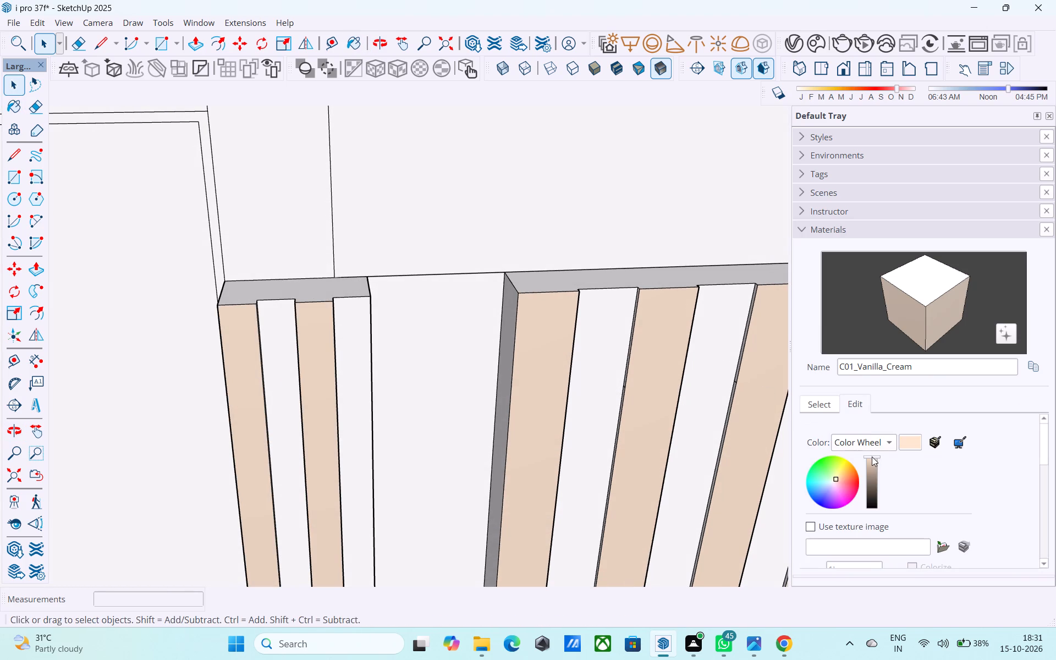
drag(872, 457, 872, 462)
click(869, 457)
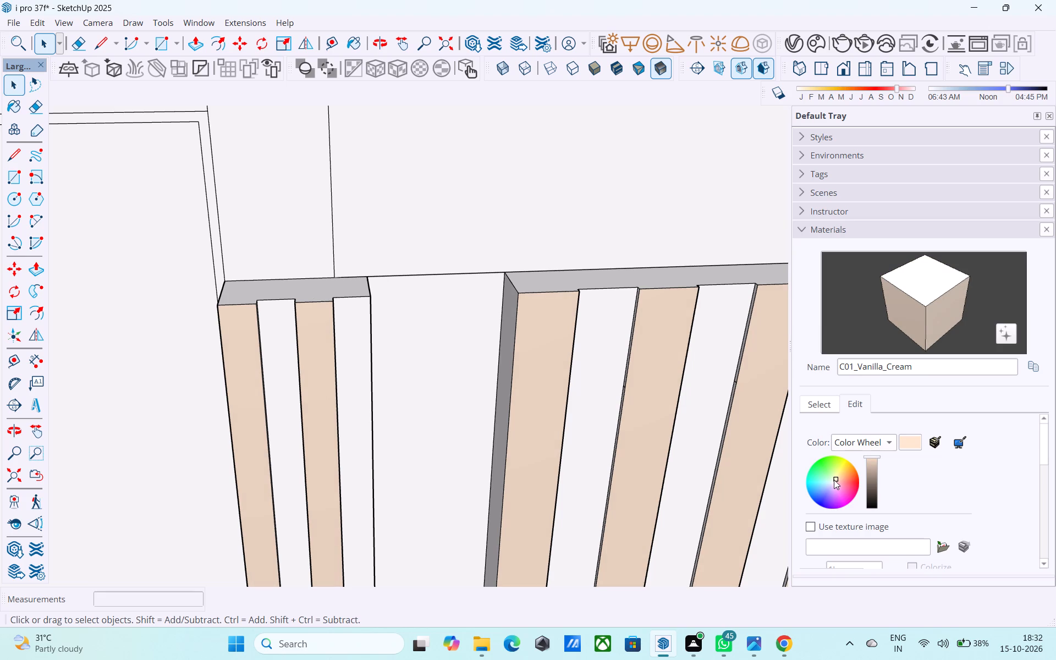
click(834, 480)
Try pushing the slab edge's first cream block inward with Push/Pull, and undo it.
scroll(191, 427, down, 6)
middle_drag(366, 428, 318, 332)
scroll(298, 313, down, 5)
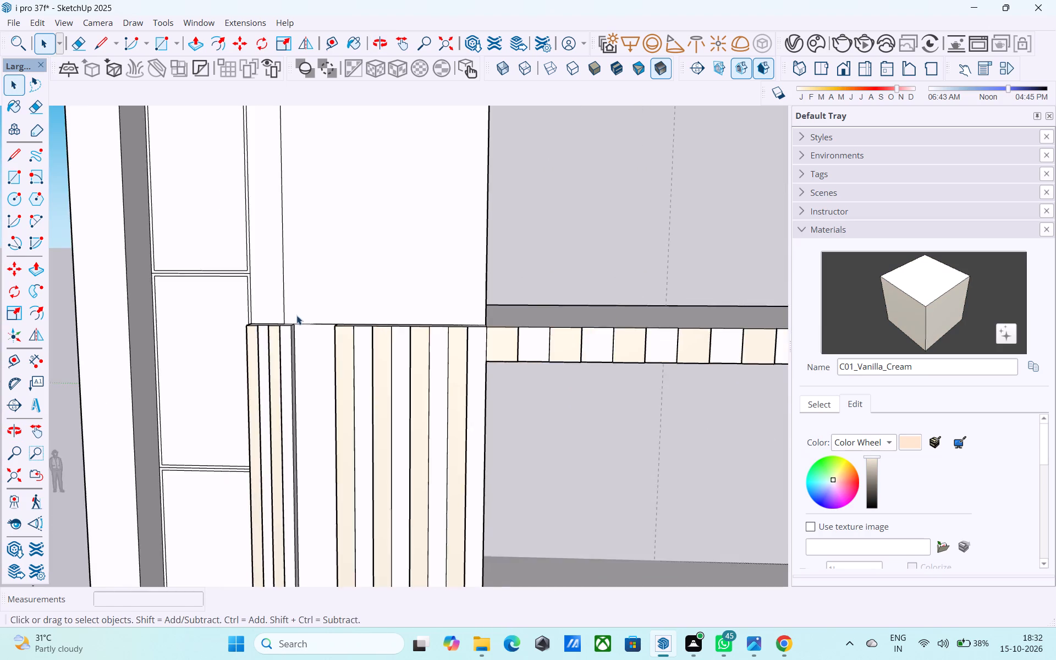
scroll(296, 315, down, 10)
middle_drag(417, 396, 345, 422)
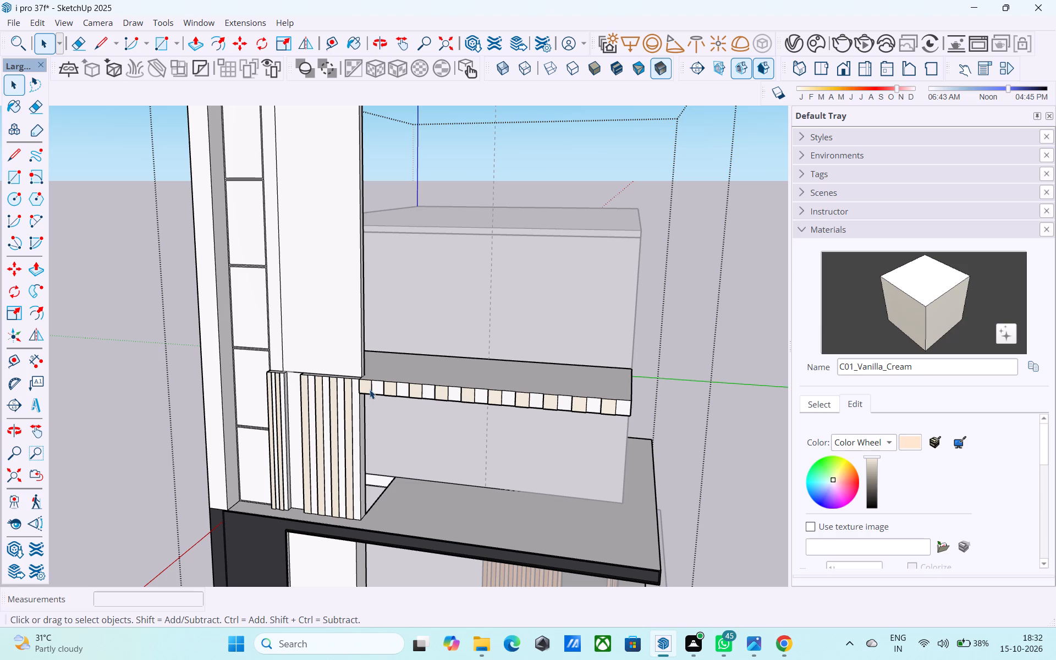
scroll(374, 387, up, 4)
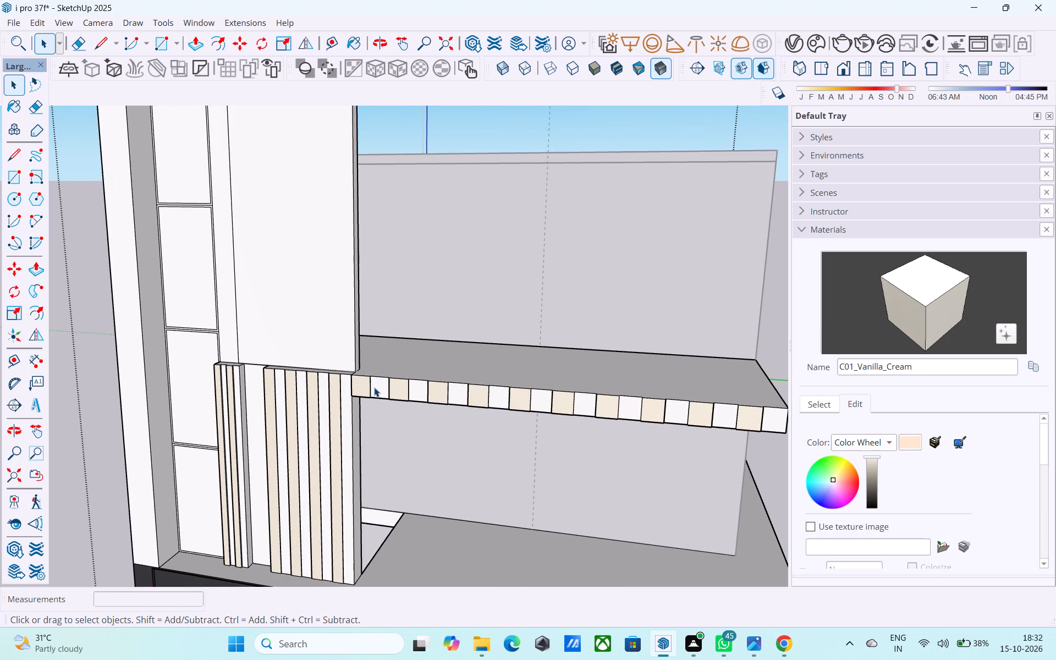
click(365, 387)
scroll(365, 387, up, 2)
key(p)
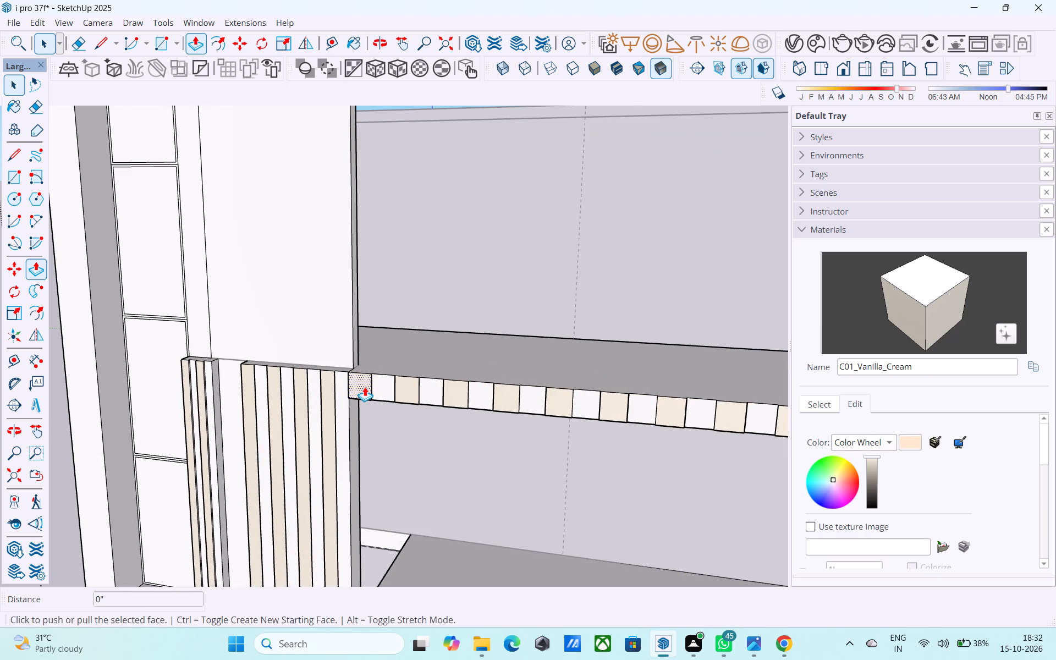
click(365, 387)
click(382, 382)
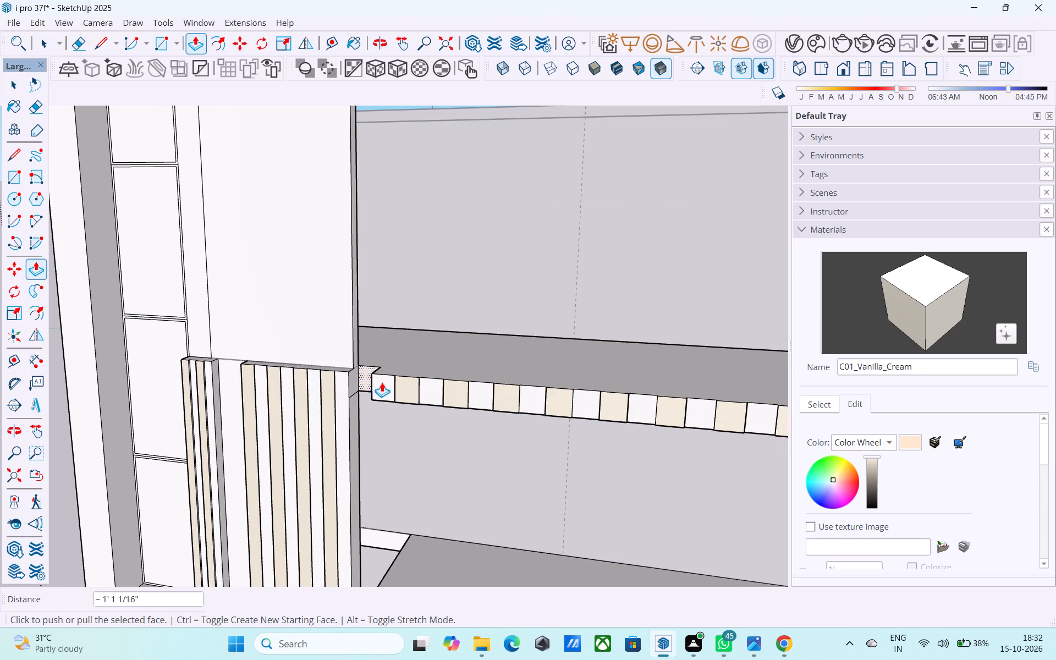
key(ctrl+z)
Push the slab edge's cream blocks back 1/2" level with the white blocks, working from the wide panel towards the far end.
scroll(365, 389, up, 7)
click(366, 387)
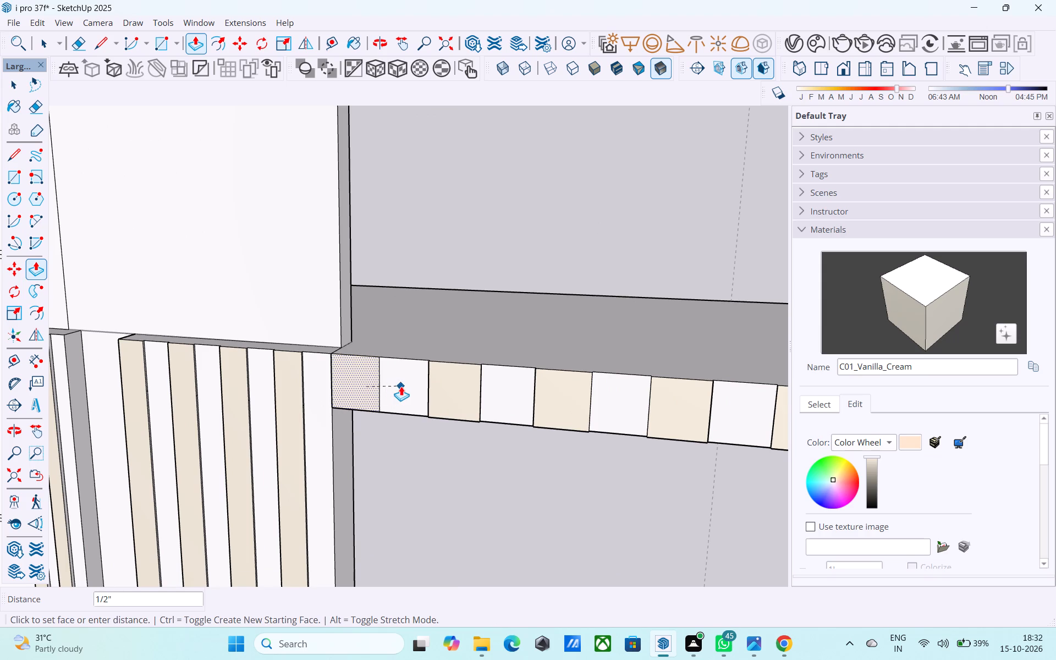
click(401, 385)
double_click(455, 383)
double_click(546, 390)
scroll(380, 400, down, 2)
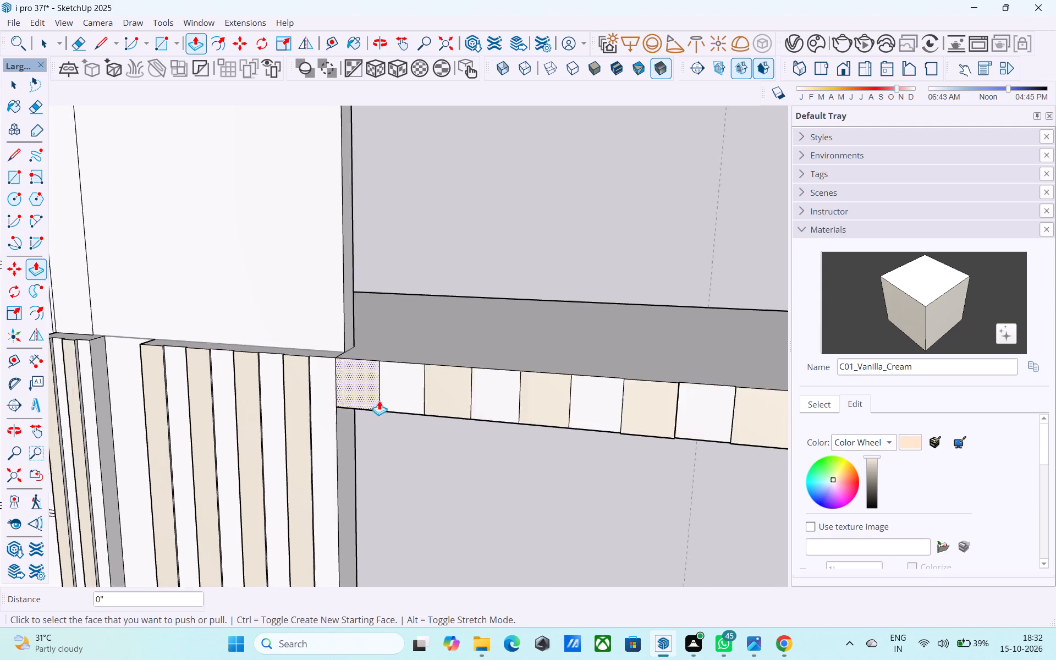
scroll(379, 400, down, 3)
double_click(553, 401)
scroll(388, 401, down, 6)
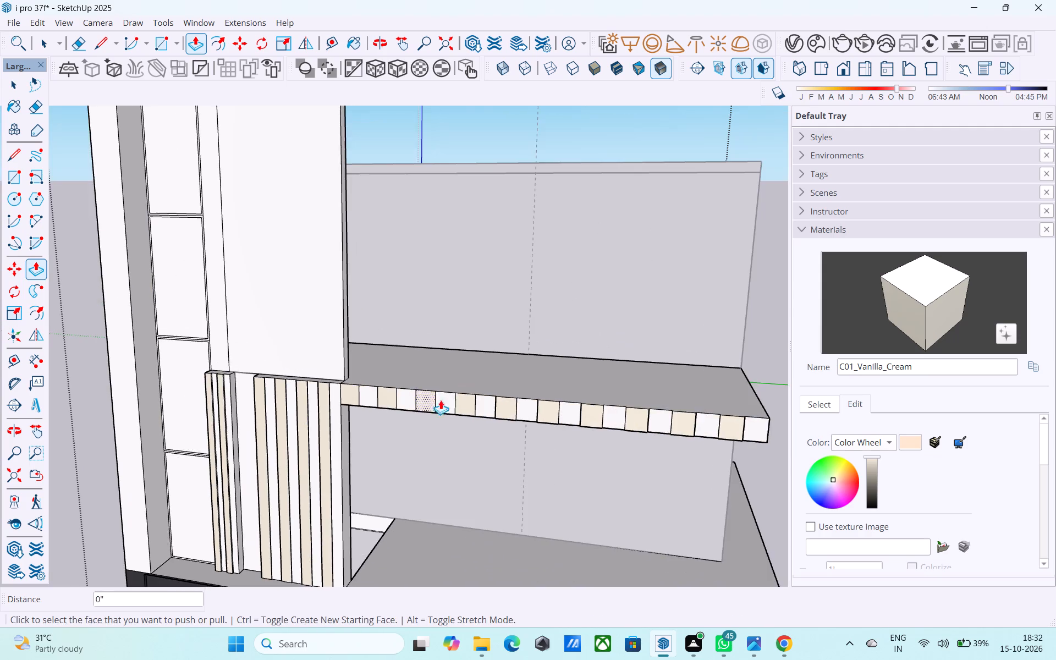
middle_drag(449, 399, 326, 448)
scroll(382, 425, up, 3)
scroll(382, 425, down, 1)
scroll(382, 425, up, 6)
double_click(573, 459)
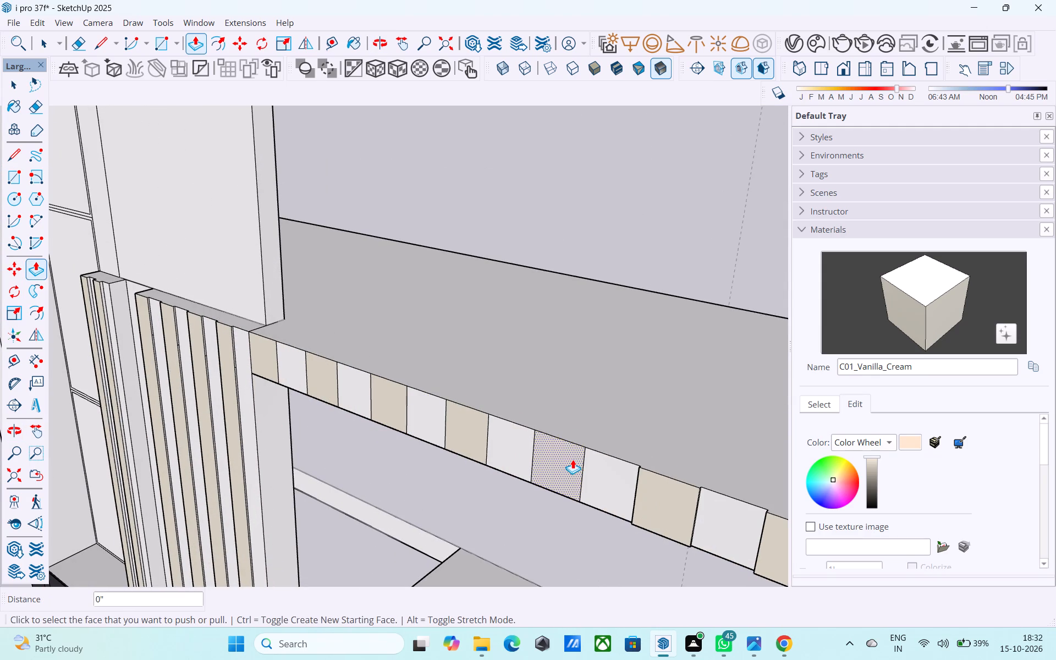
shift+middle_drag(581, 466, 519, 413)
double_click(598, 450)
shift+middle_drag(630, 461, 395, 362)
shift+scroll(629, 461, up, 1)
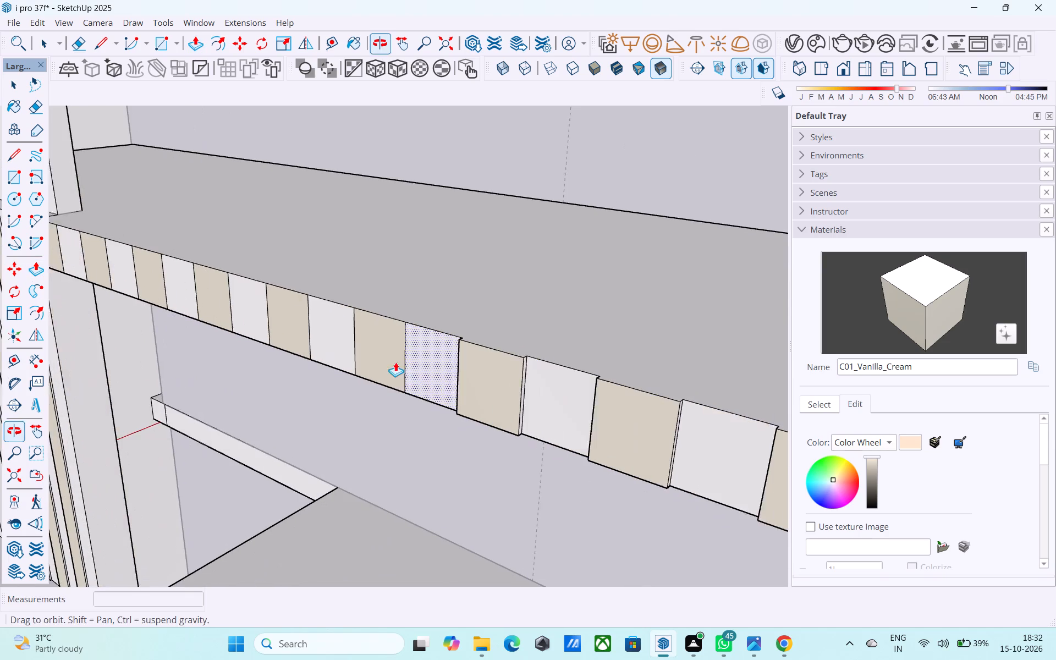
shift+middle_drag(395, 362, 397, 361)
double_click(475, 381)
double_click(631, 424)
Push or pull the remaining uneven cream blocks near the slab's far end flush with the neighbouring white blocks.
shift+middle_drag(632, 424, 431, 393)
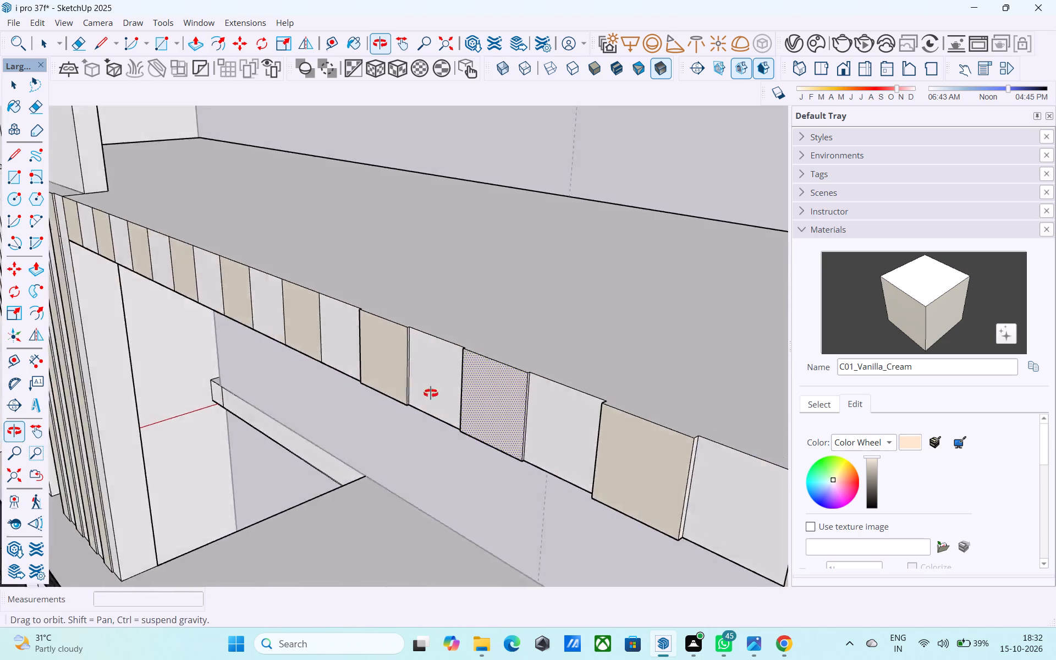
shift+middle_drag(431, 393, 359, 406)
shift+middle_drag(512, 447, 474, 390)
click(524, 426)
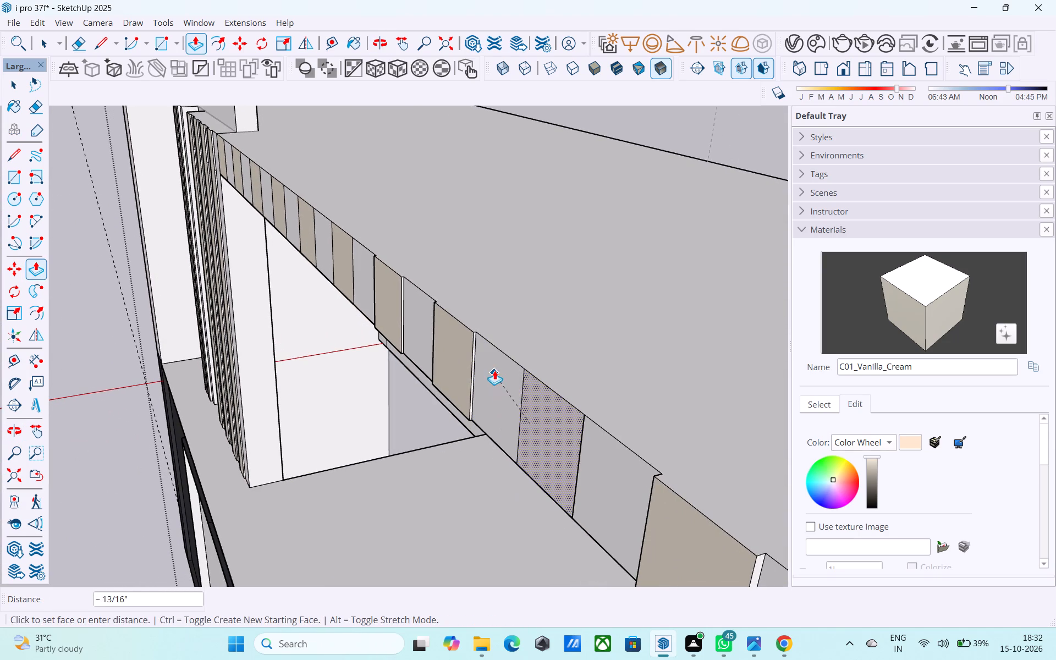
click(494, 363)
double_click(460, 349)
click(464, 350)
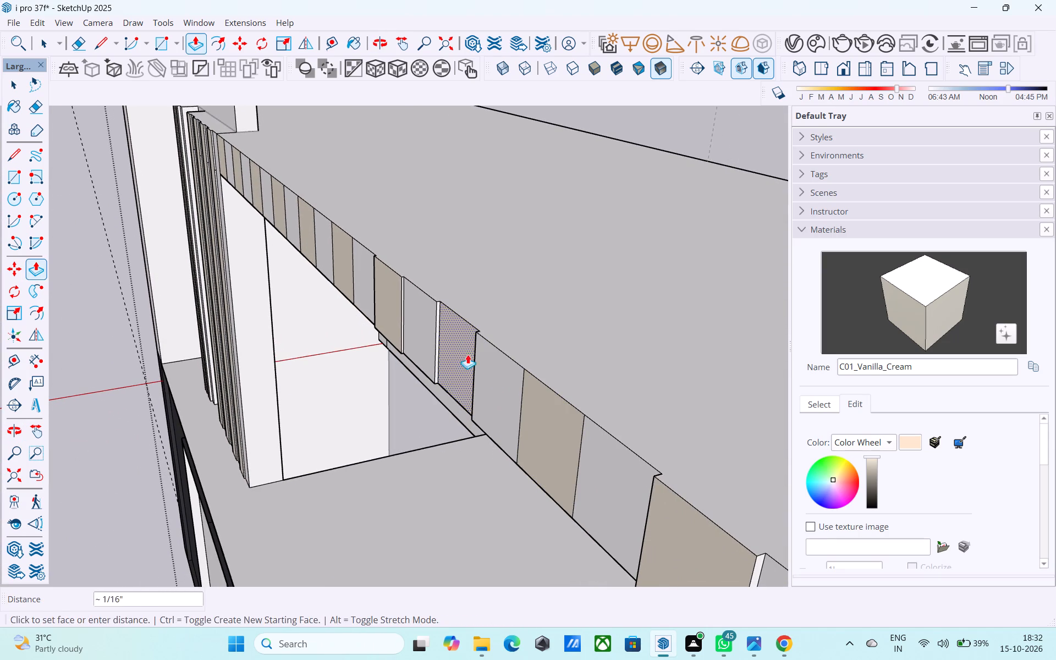
click(481, 362)
double_click(388, 301)
click(388, 301)
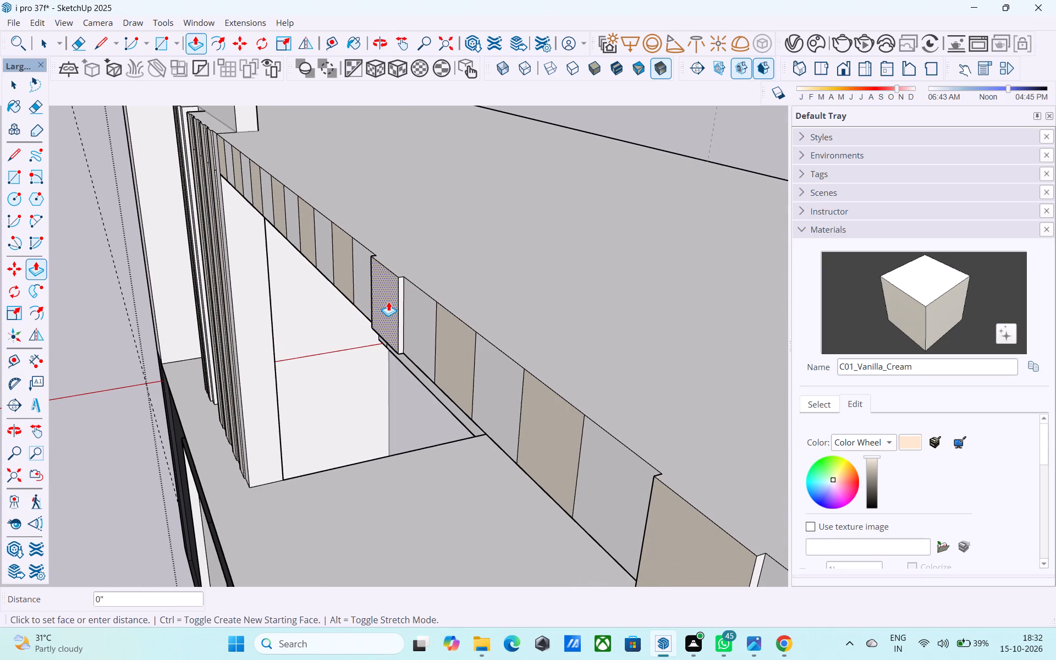
click(418, 309)
shift+middle_drag(508, 385, 379, 262)
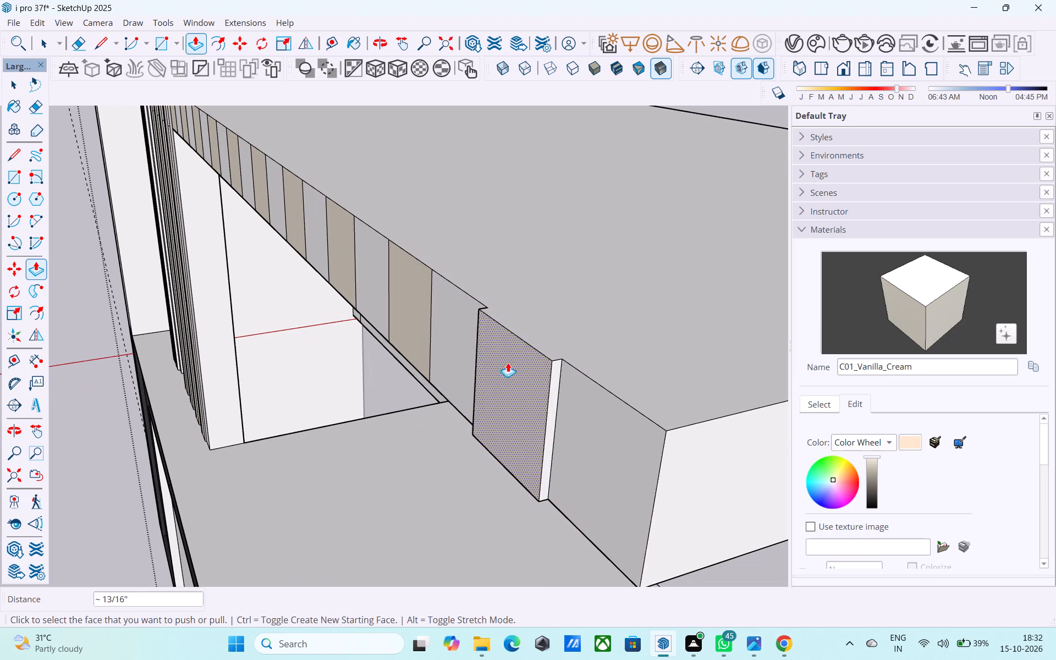
double_click(508, 362)
Erase the dividing lines between the blocks along the far part of the slab edge.
scroll(574, 416, down, 4)
middle_drag(494, 413, 679, 399)
key(e)
drag(631, 387, 541, 365)
drag(523, 366, 473, 354)
drag(450, 350, 394, 339)
middle_drag(381, 339, 617, 354)
drag(618, 353, 244, 292)
shift+middle_drag(239, 290, 679, 346)
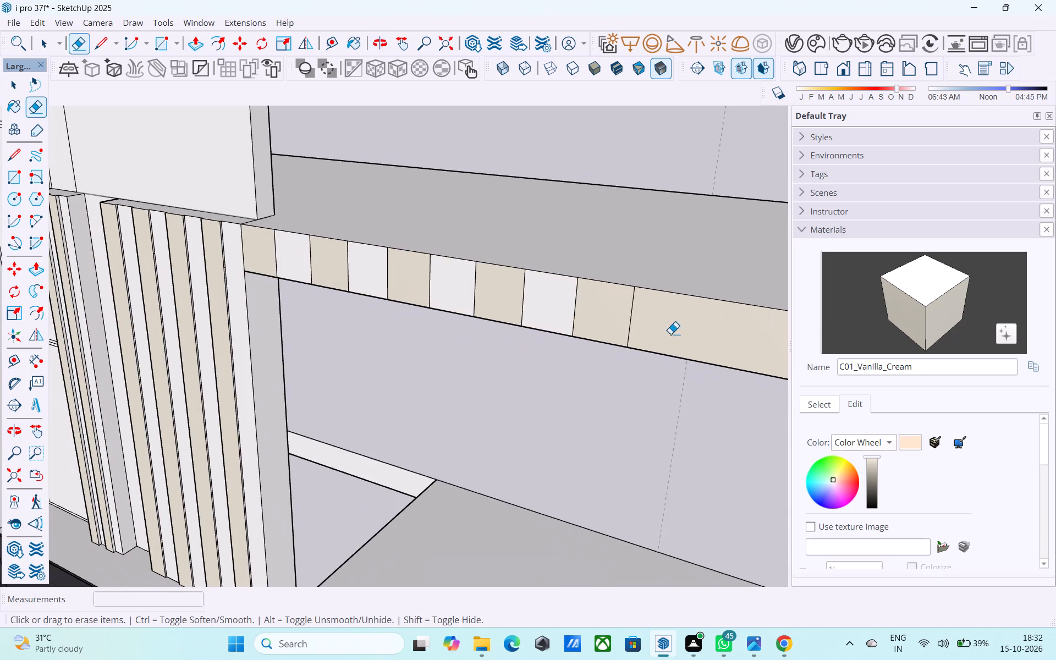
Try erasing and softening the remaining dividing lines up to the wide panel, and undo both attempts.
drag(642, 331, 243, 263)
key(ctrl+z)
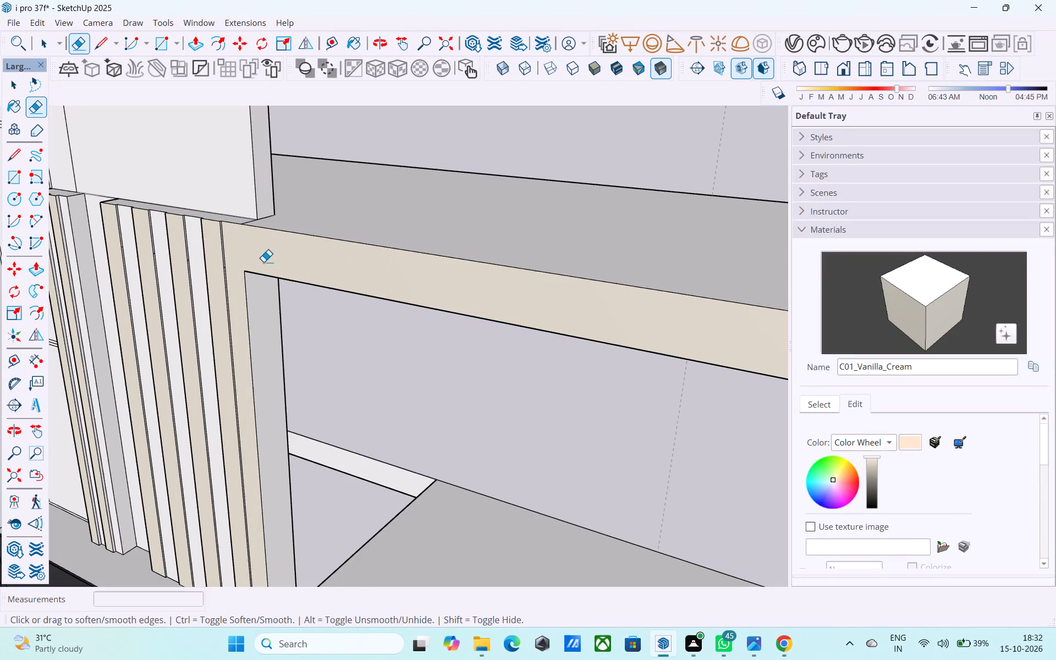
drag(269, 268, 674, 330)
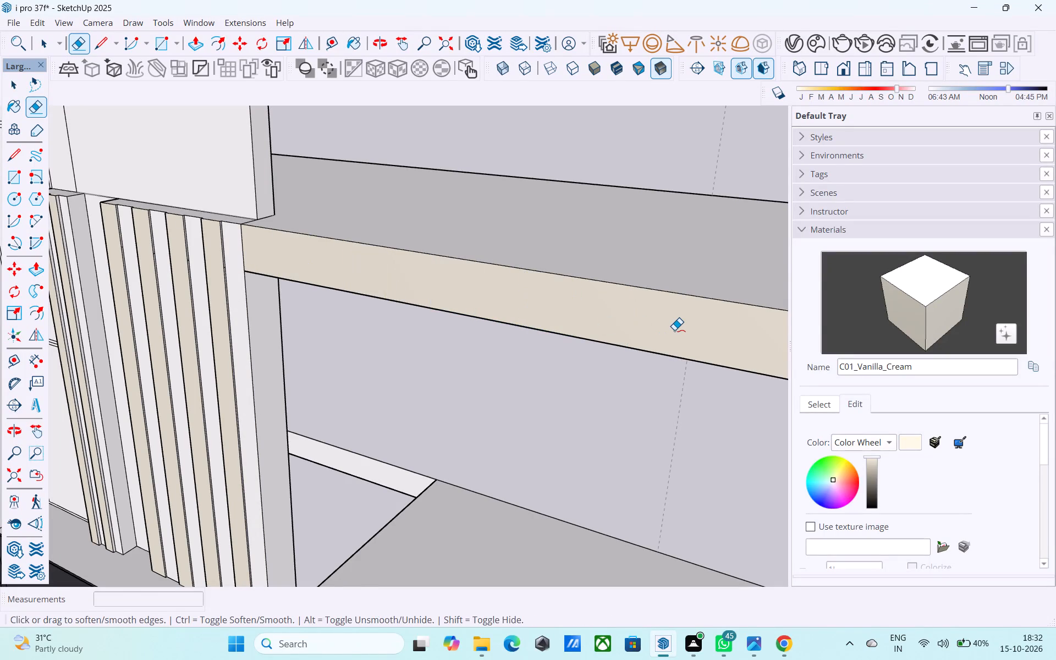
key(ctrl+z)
Erase the remaining dividing lines on the slab edge, keeping the edge that borders the wide panel.
drag(667, 328, 296, 271)
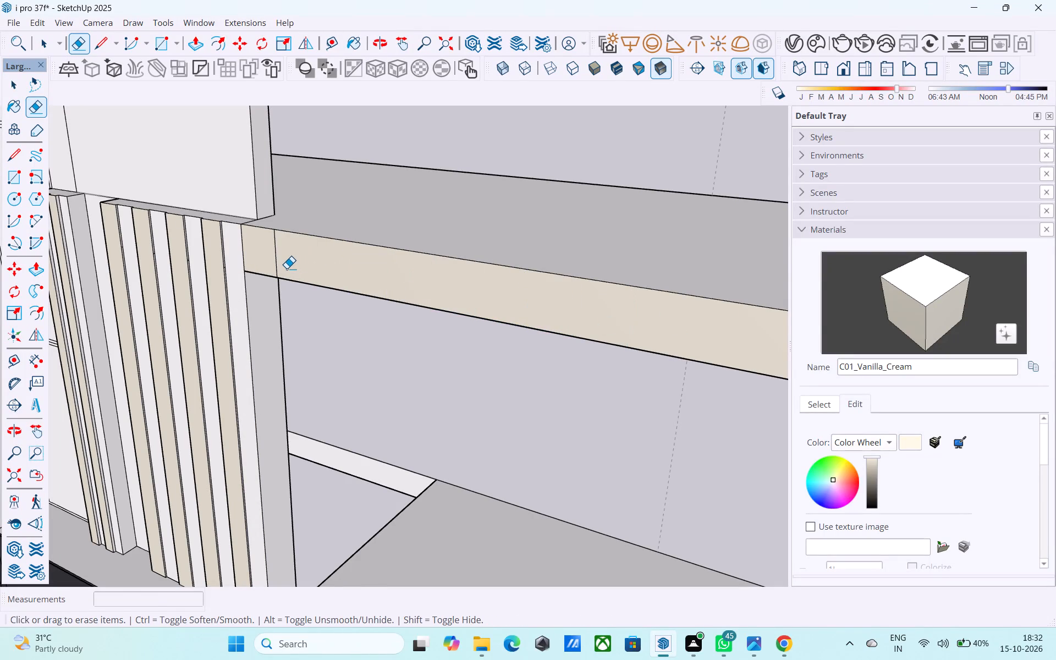
drag(283, 267, 273, 268)
Offset the slab edge face's outline inward by 1" and select the inner face.
shift+middle_drag(456, 294, 439, 260)
scroll(449, 251, down, 4)
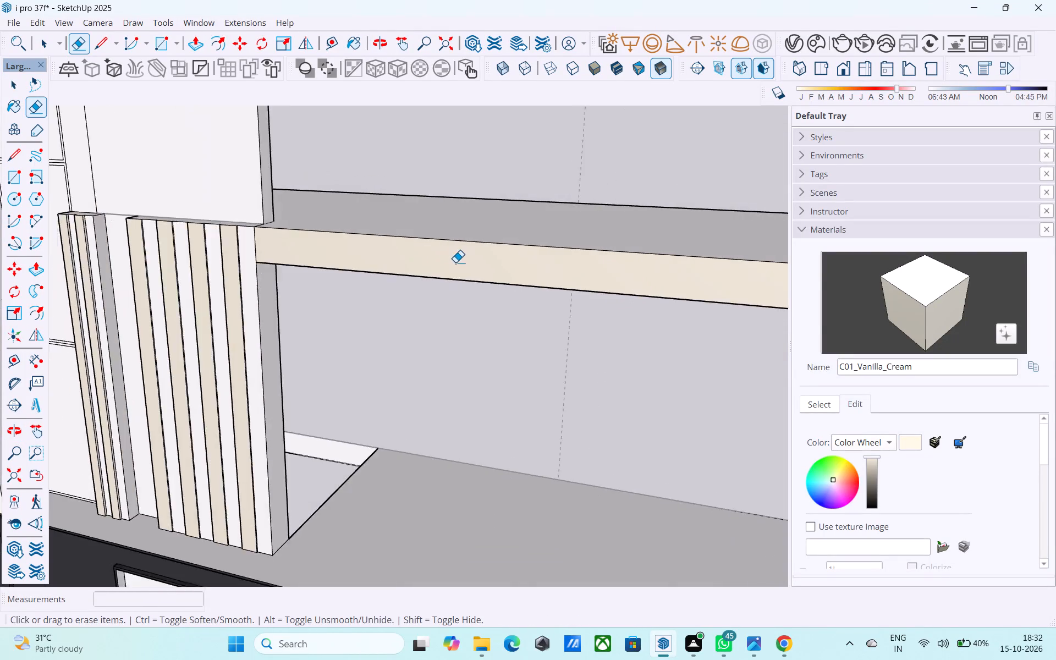
scroll(455, 262, down, 3)
middle_drag(461, 288, 409, 282)
scroll(415, 282, down, 3)
shift+middle_drag(420, 288, 687, 311)
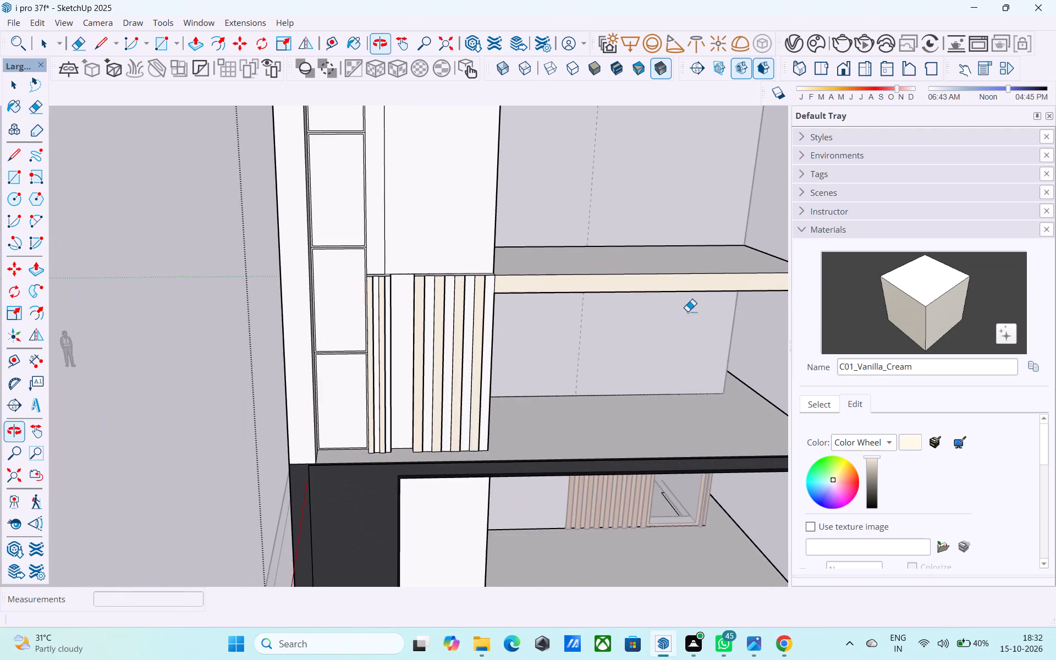
scroll(479, 309, up, 1)
middle_drag(479, 309, 414, 305)
scroll(508, 287, up, 2)
key(space)
click(520, 286)
middle_drag(557, 286, 473, 286)
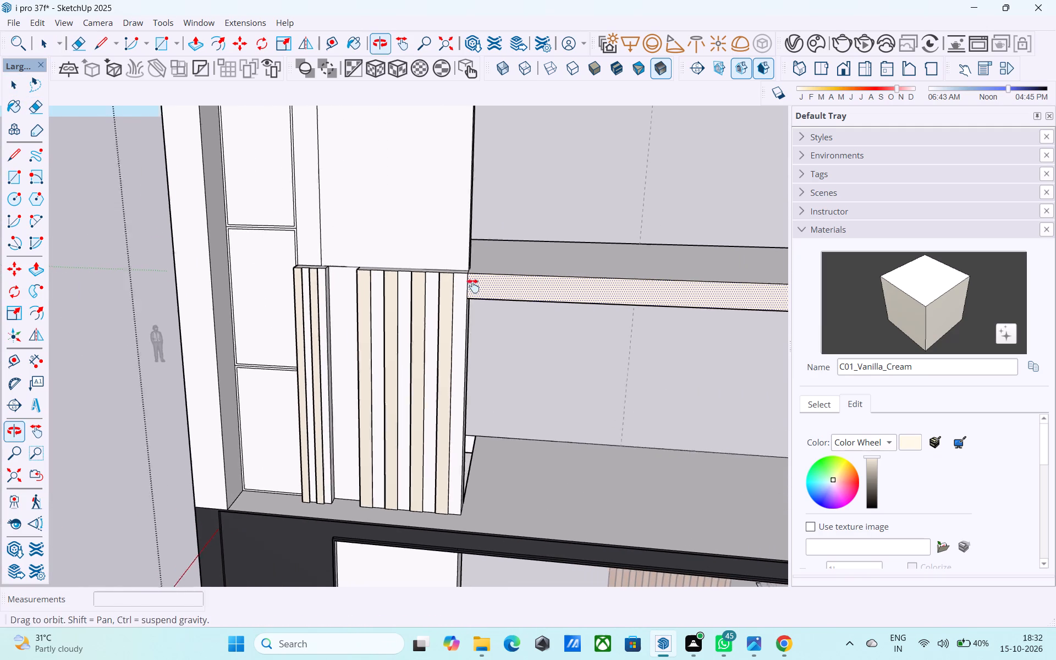
middle_drag(473, 286, 448, 286)
key(f)
click(448, 286)
key(1)
key(shift+quotedbl)
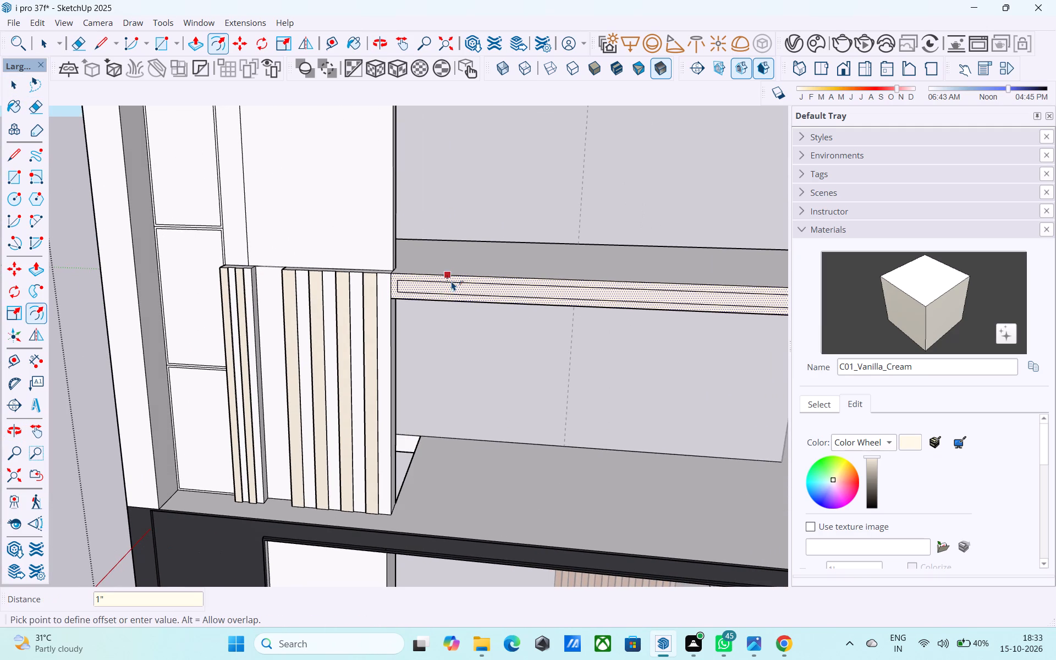
key(Return)
key(space)
click(454, 283)
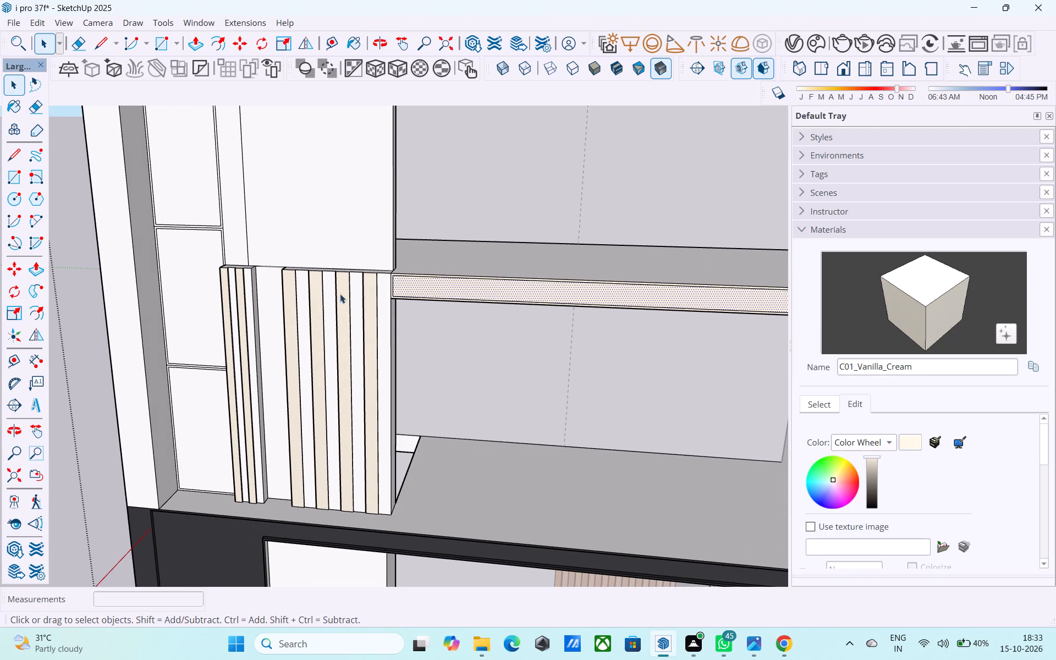
Push the four cream strips on the wide fluted panel back 1/2" so they sit flush with the white strips.
middle_drag(322, 307, 262, 436)
scroll(348, 342, up, 6)
middle_drag(347, 333, 324, 366)
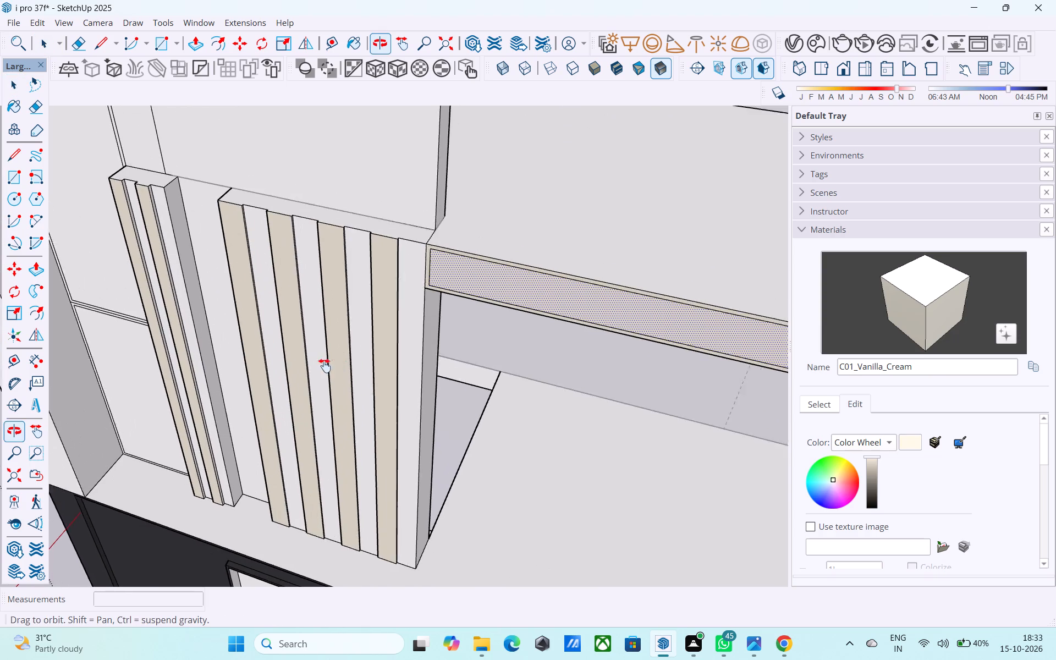
middle_drag(324, 366, 280, 442)
click(343, 332)
key(p)
click(342, 332)
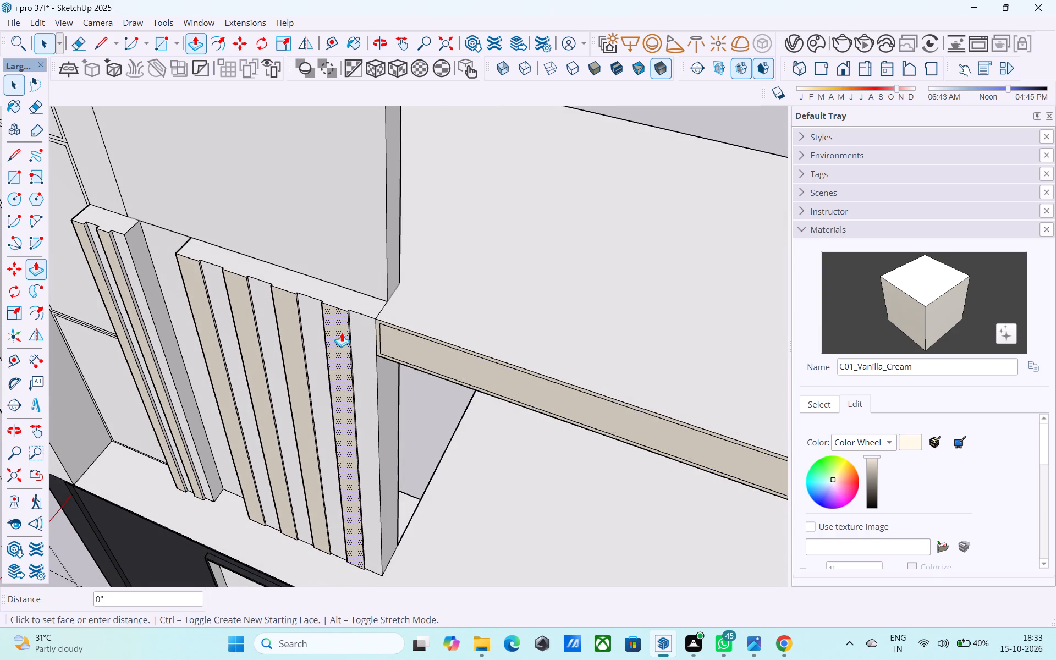
click(360, 321)
key(space)
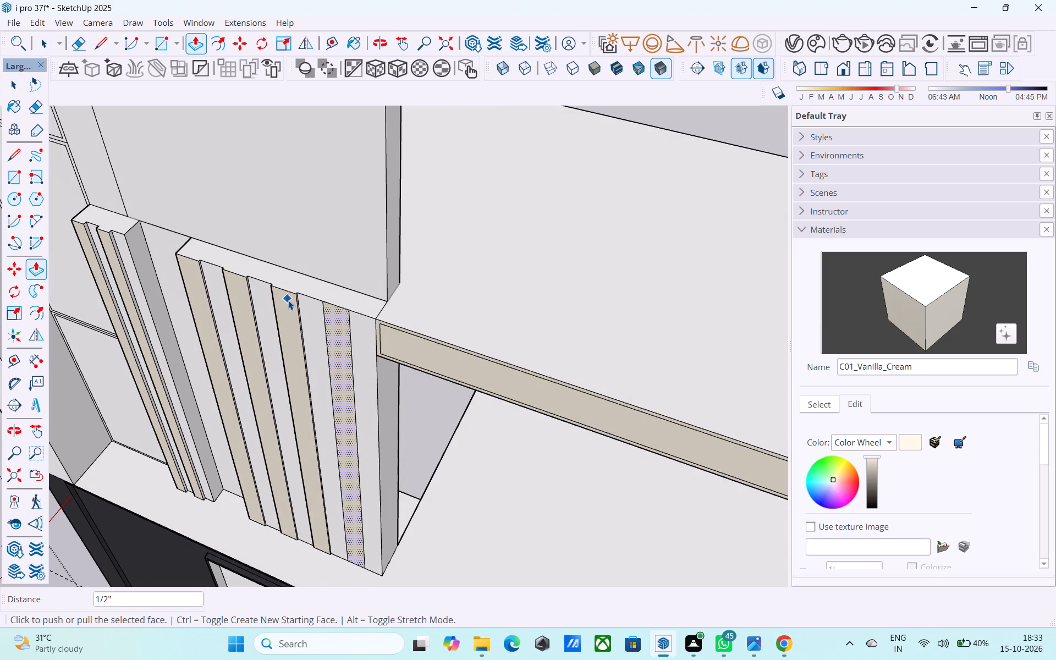
click(289, 300)
key(p)
double_click(291, 300)
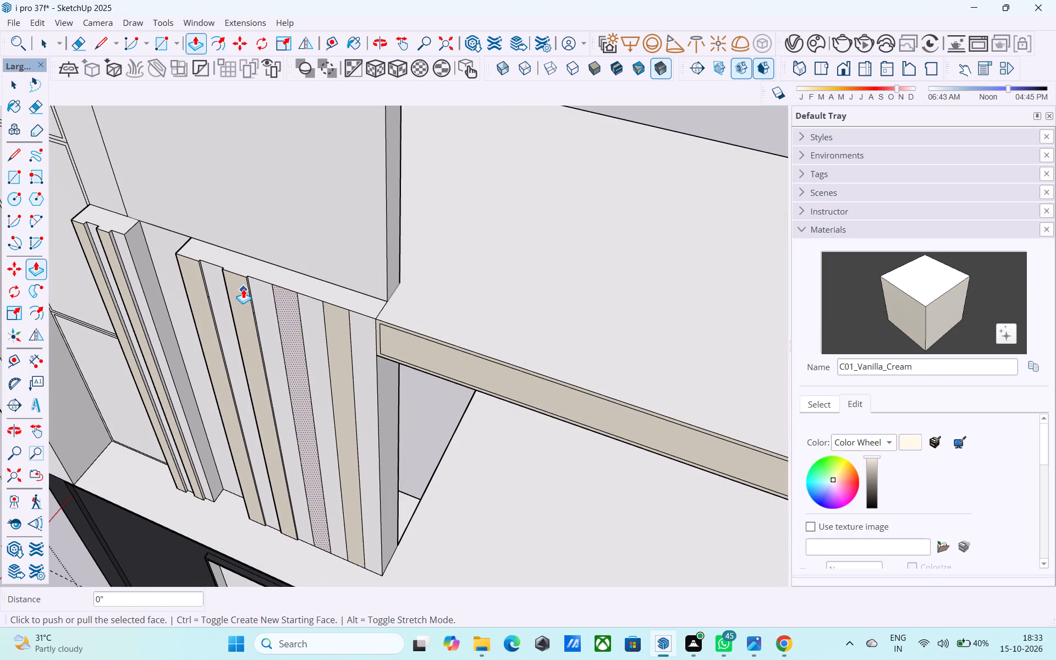
key(space)
click(243, 289)
key(p)
double_click(243, 289)
key(space)
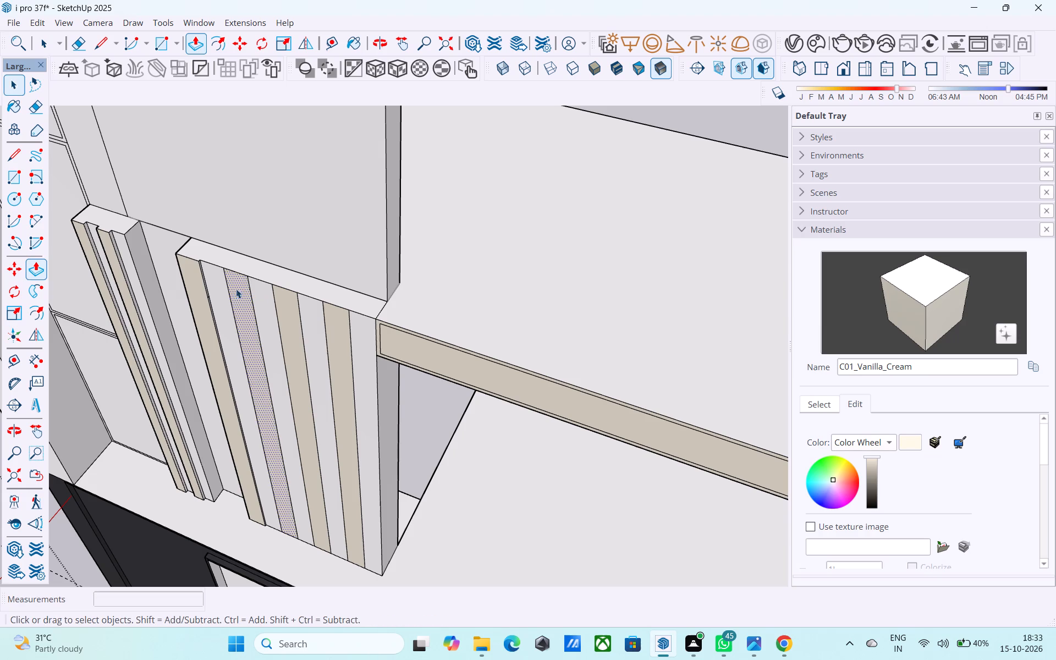
click(195, 279)
key(p)
double_click(197, 279)
key(space)
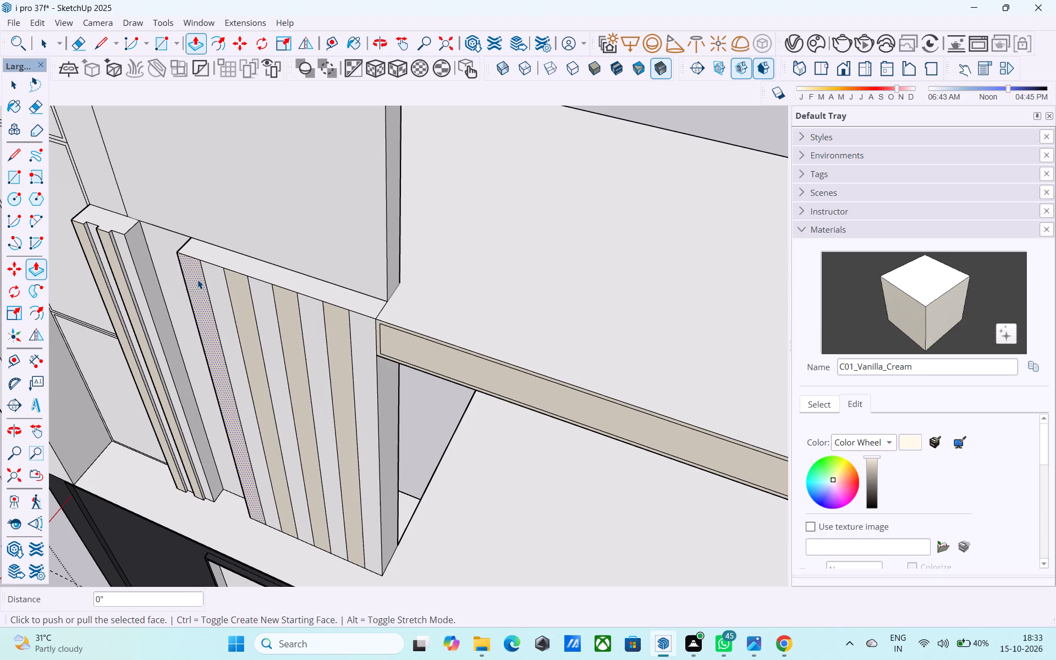
Erase all the vertical dividing lines on the wide panel to merge its strips into one plain cream face.
shift+middle_drag(267, 287, 329, 265)
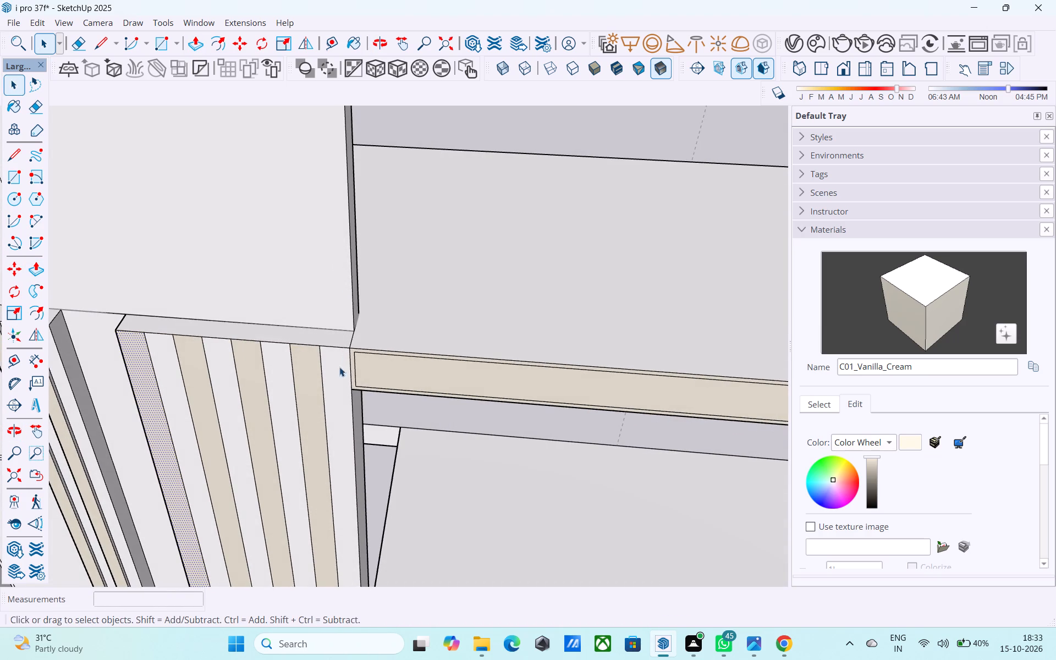
scroll(329, 370, up, 1)
key(e)
ctrl+middle_drag(328, 373, 348, 360)
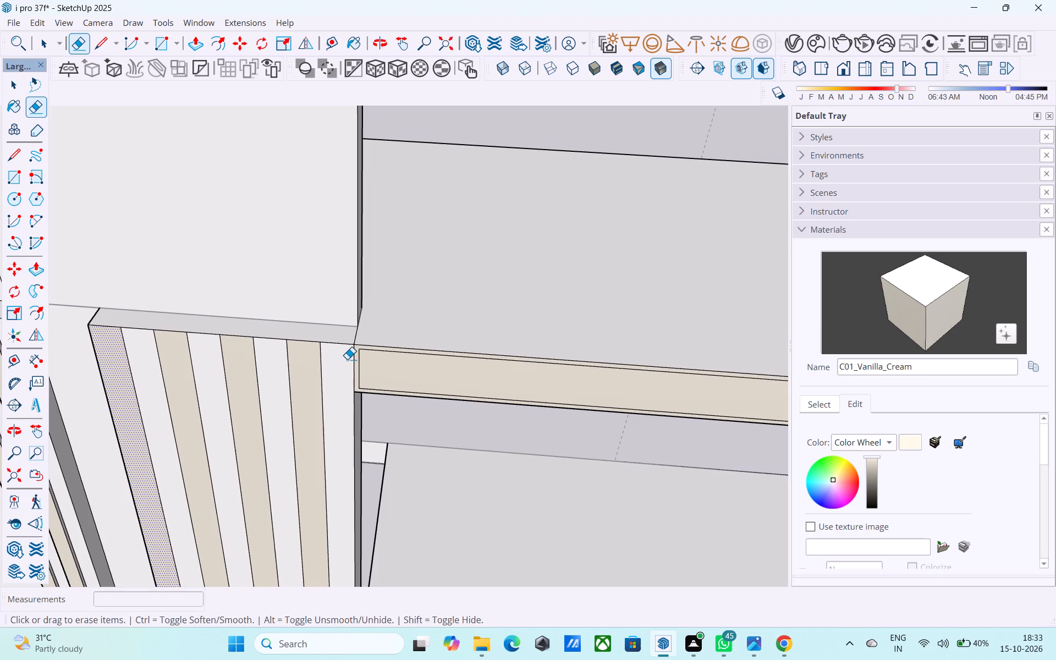
middle_drag(326, 365, 370, 358)
drag(370, 358, 364, 358)
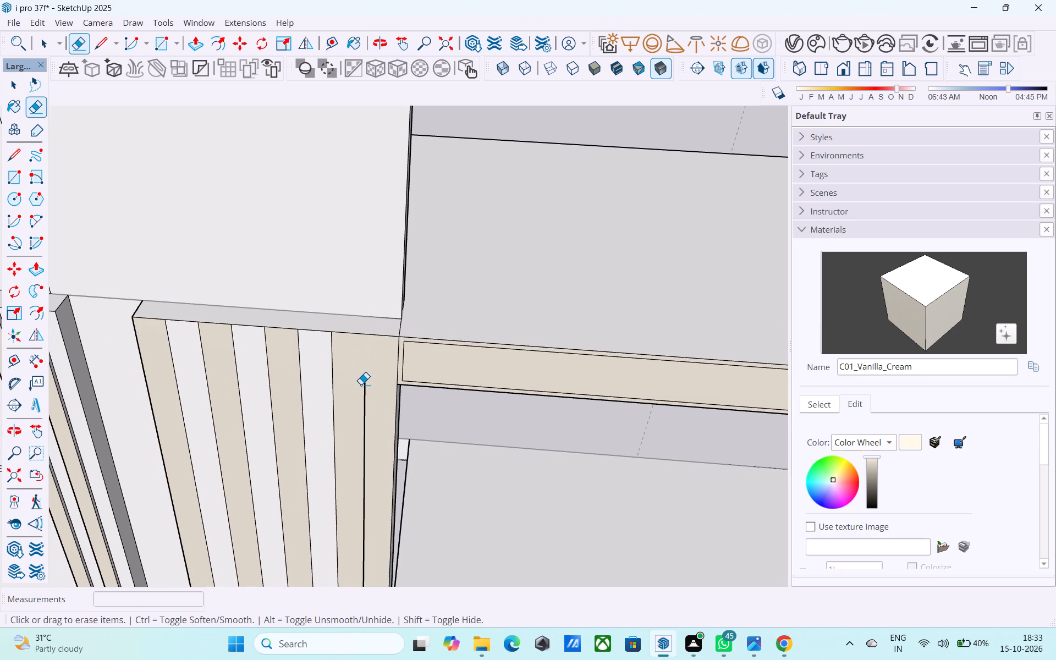
drag(362, 385, 365, 396)
drag(341, 391, 318, 381)
drag(310, 395, 288, 382)
drag(334, 379, 287, 357)
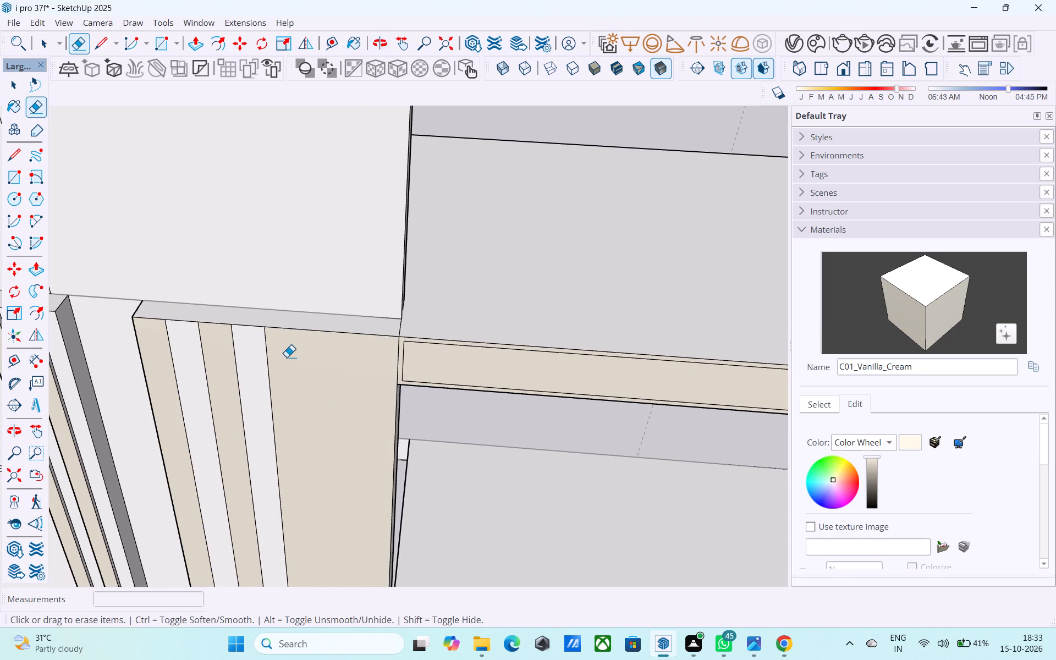
drag(273, 369, 252, 369)
drag(252, 369, 226, 369)
drag(226, 368, 167, 362)
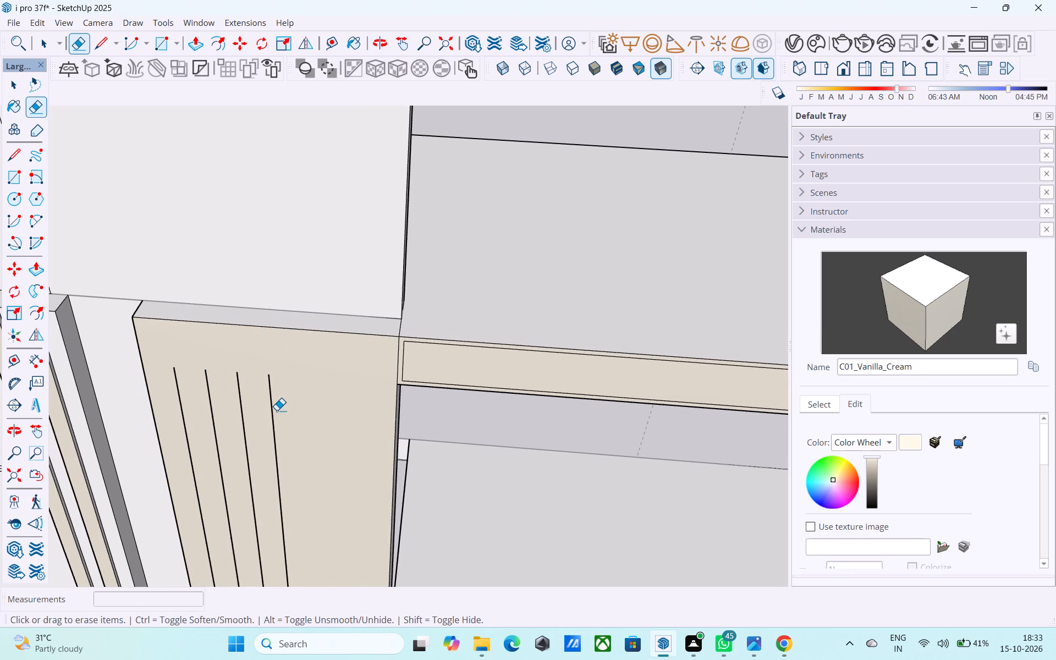
drag(285, 415, 168, 402)
Offset the outline of the wide cream panel's front face inward by 1".
scroll(230, 338, down, 12)
middle_drag(334, 374, 422, 222)
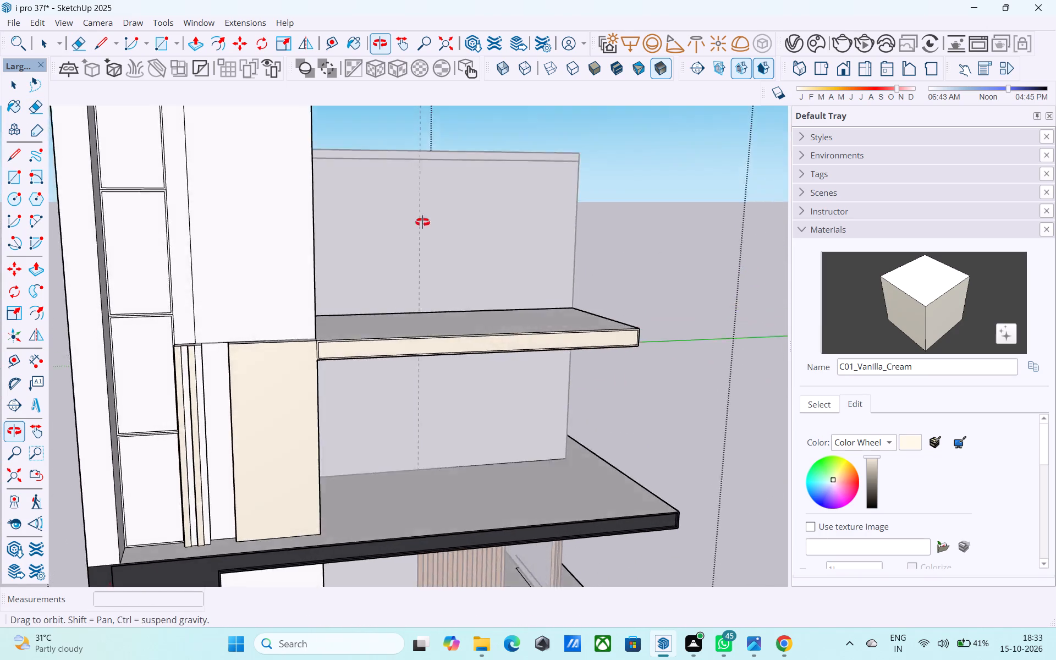
middle_drag(422, 222, 370, 206)
scroll(313, 303, up, 1)
key(space)
click(279, 397)
scroll(279, 397, up, 2)
key(f)
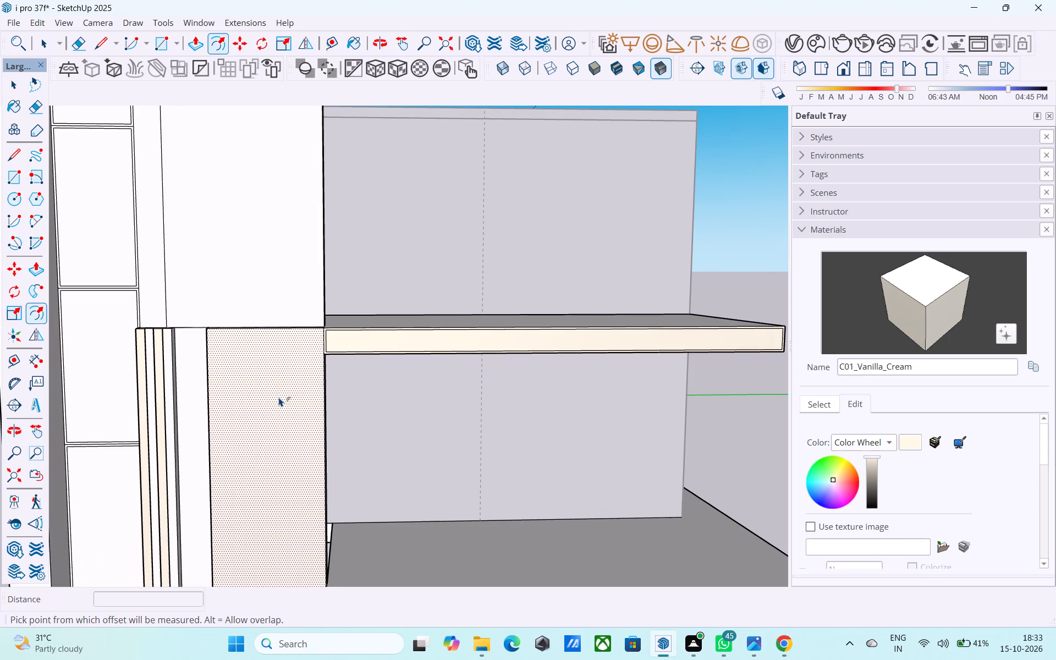
click(279, 397)
key(1)
key(shift+quotedbl)
key(Return)
key(space)
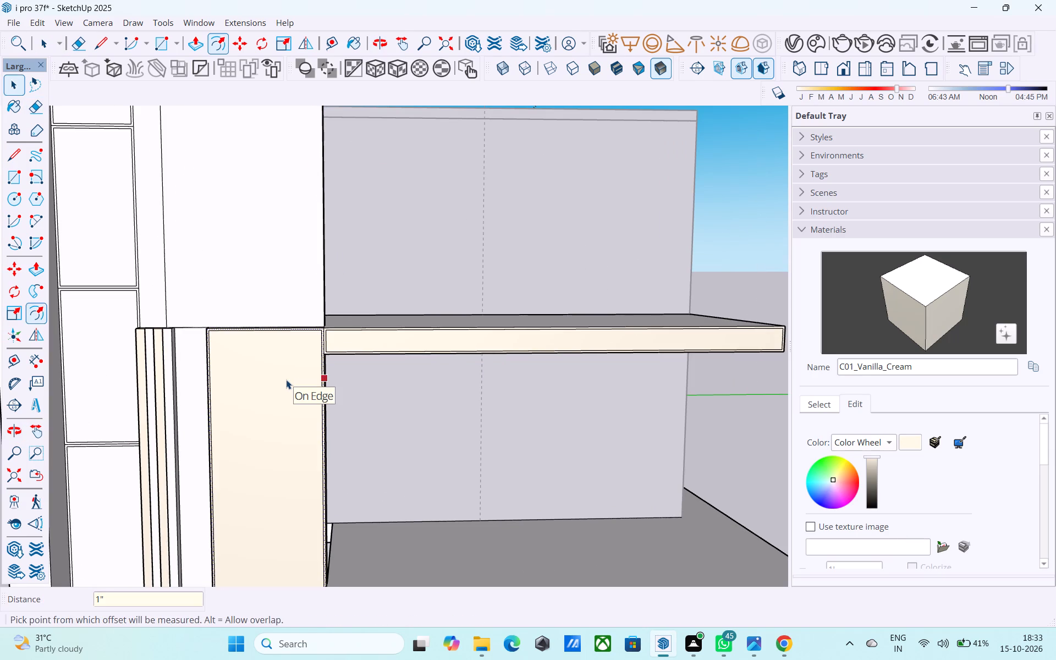
Push the two cream strips on the narrow fluted panel back 1" so they sit flush with its white strips.
scroll(286, 380, down, 5)
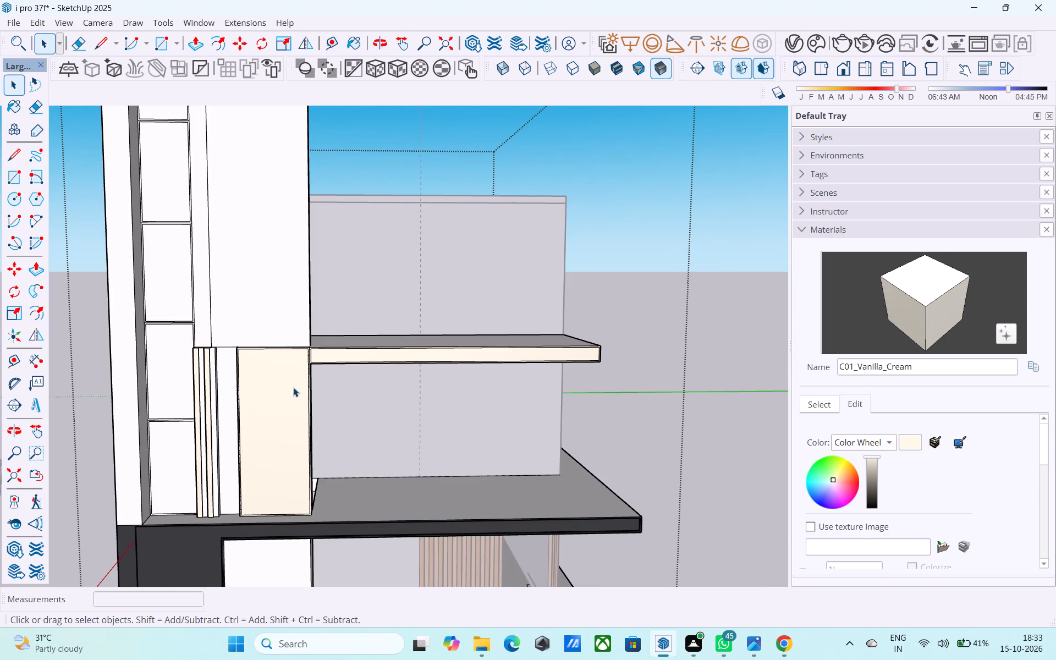
middle_drag(308, 362, 304, 323)
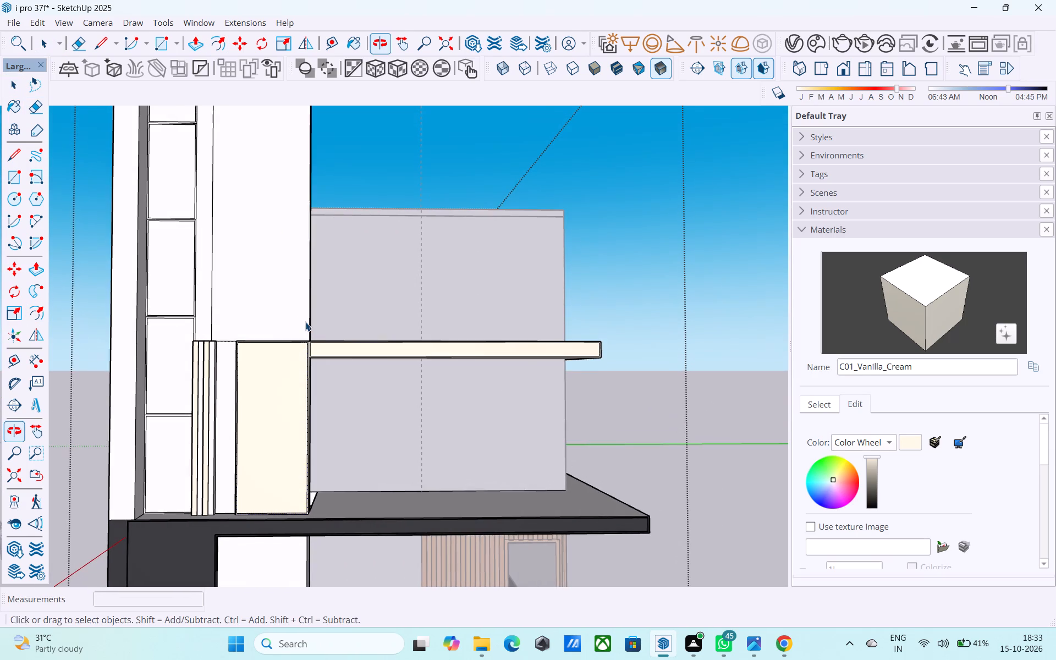
middle_drag(271, 331, 318, 320)
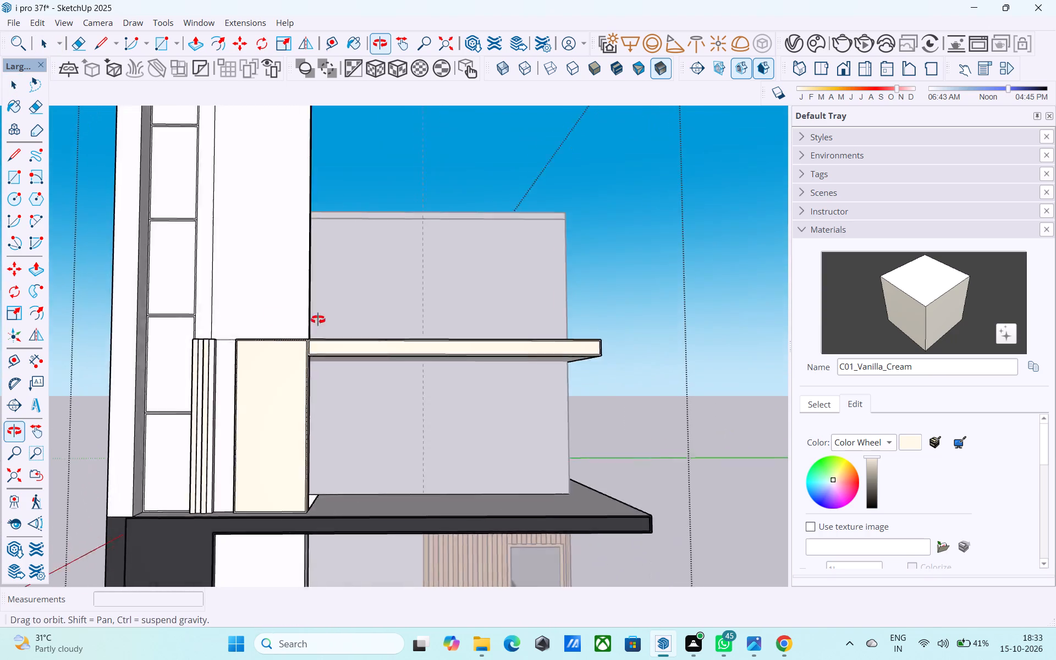
middle_drag(318, 320, 232, 348)
scroll(232, 346, down, 5)
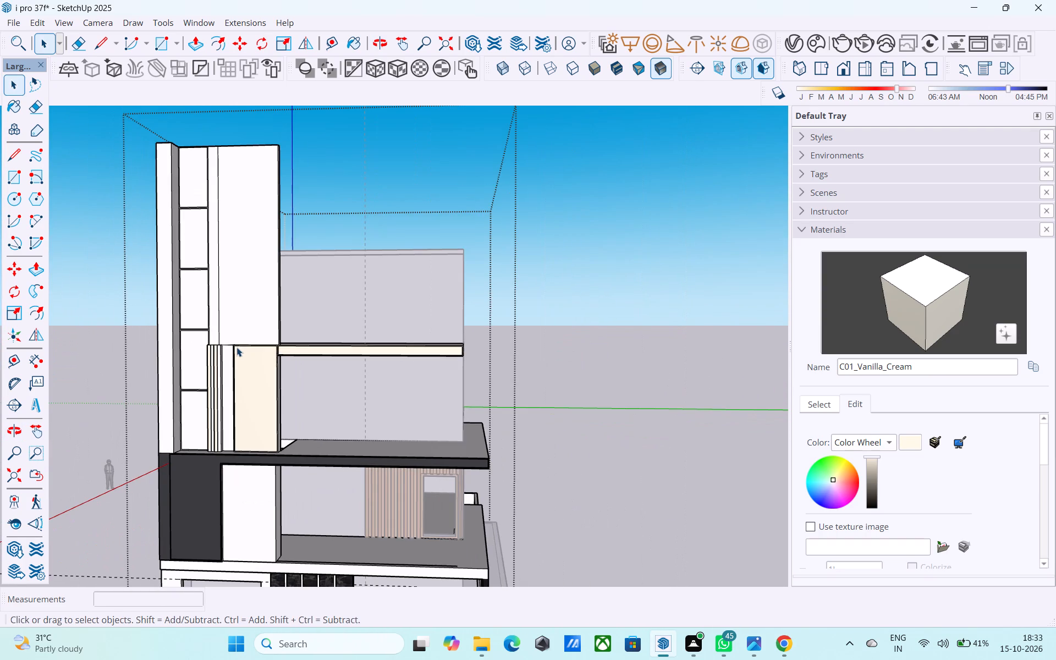
scroll(216, 372, up, 15)
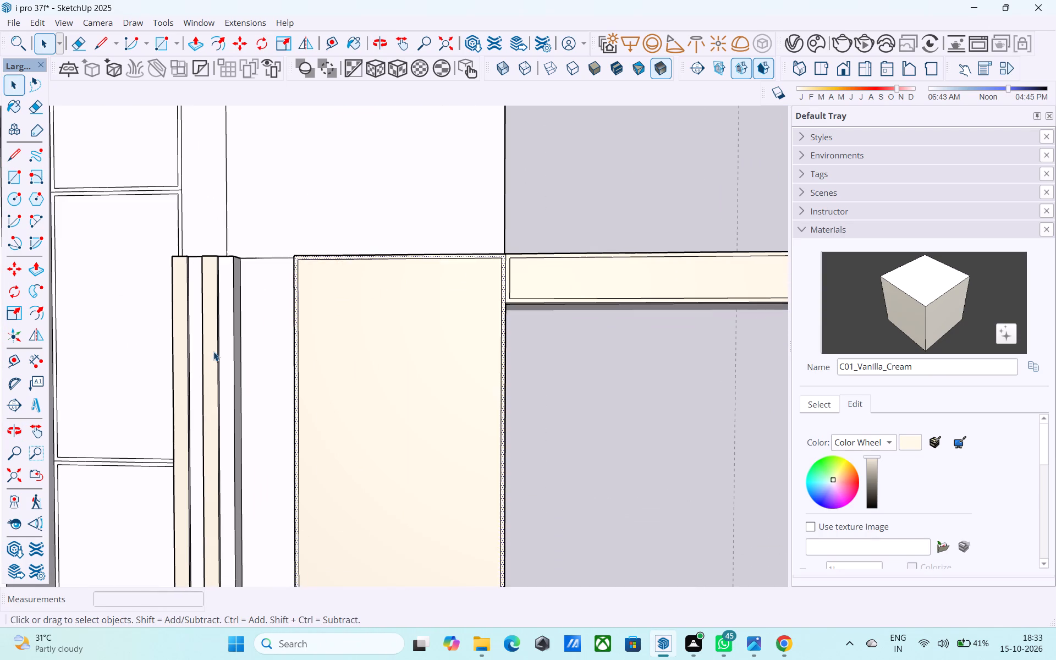
click(213, 351)
key(p)
click(212, 344)
click(226, 334)
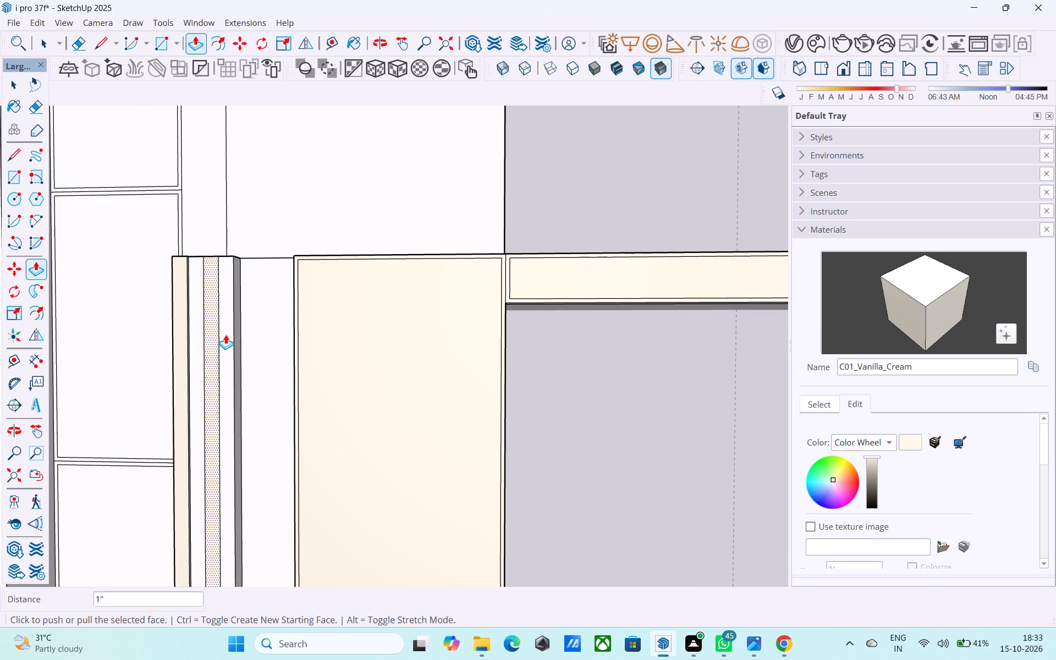
key(space)
click(175, 322)
key(p)
double_click(177, 321)
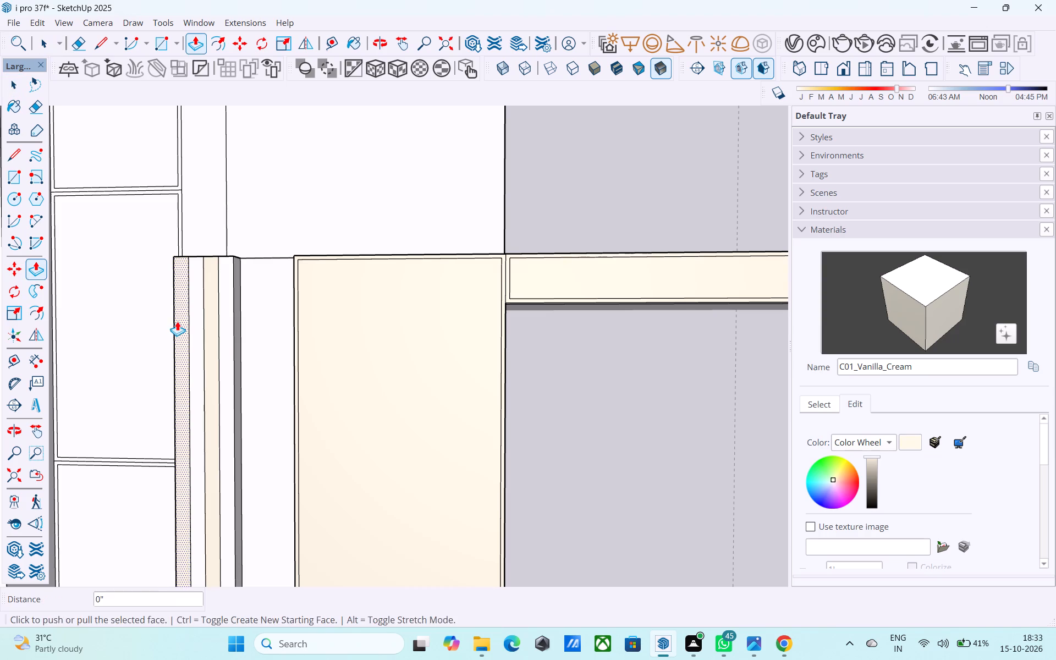
key(space)
Erase the vertical dividing lines on the narrow panel to merge its strips into one plain cream face.
key(e)
drag(232, 334, 196, 327)
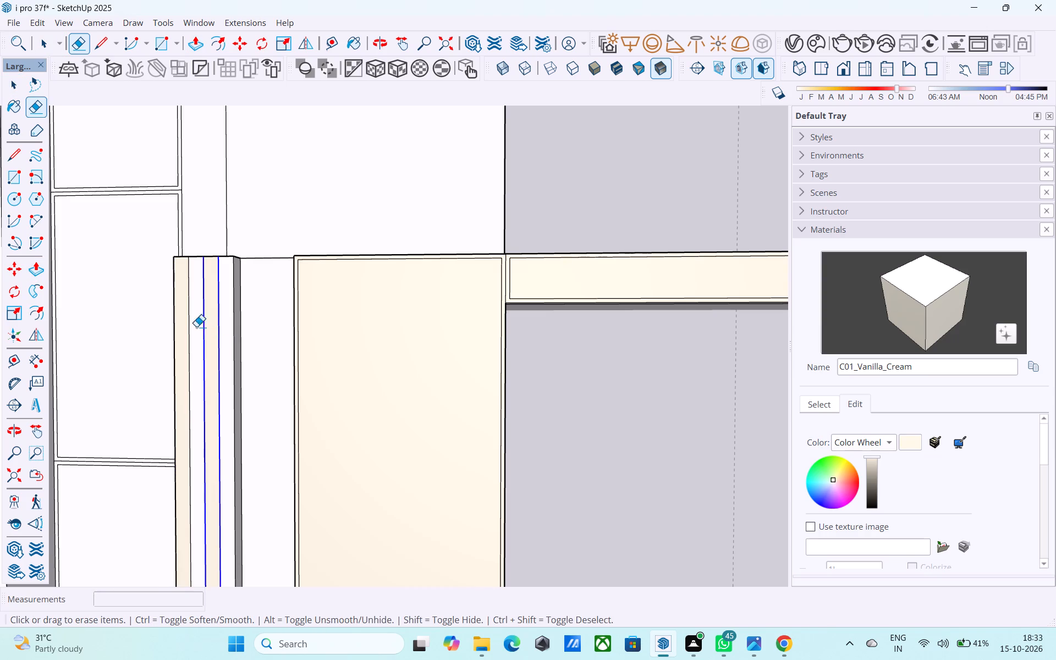
drag(196, 327, 187, 327)
Push/Pull the narrow panel's side face toward the wide panel to widen it, leaving a slim gap between them.
scroll(209, 323, down, 10)
middle_drag(240, 349, 263, 399)
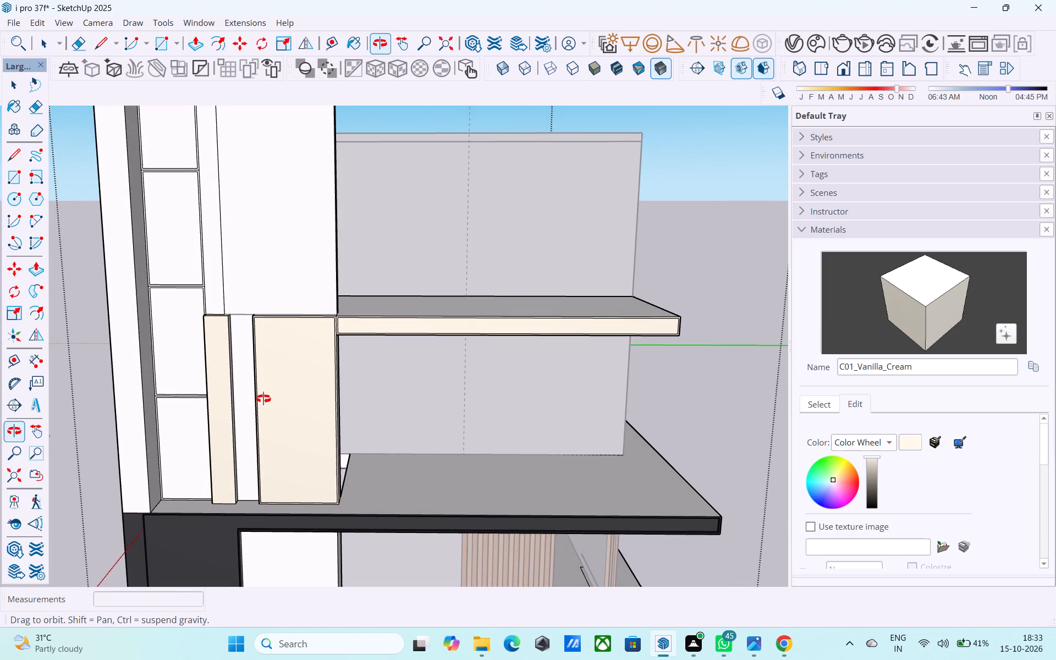
middle_drag(263, 399, 196, 397)
scroll(265, 388, down, 1)
scroll(213, 369, up, 8)
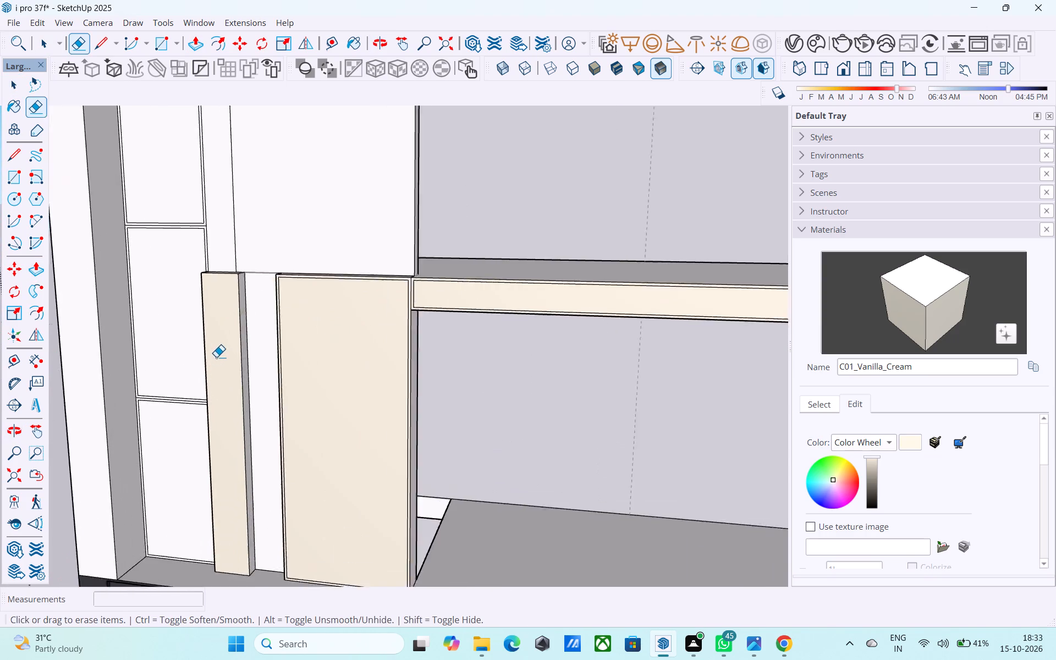
scroll(216, 357, up, 1)
key(space)
click(254, 334)
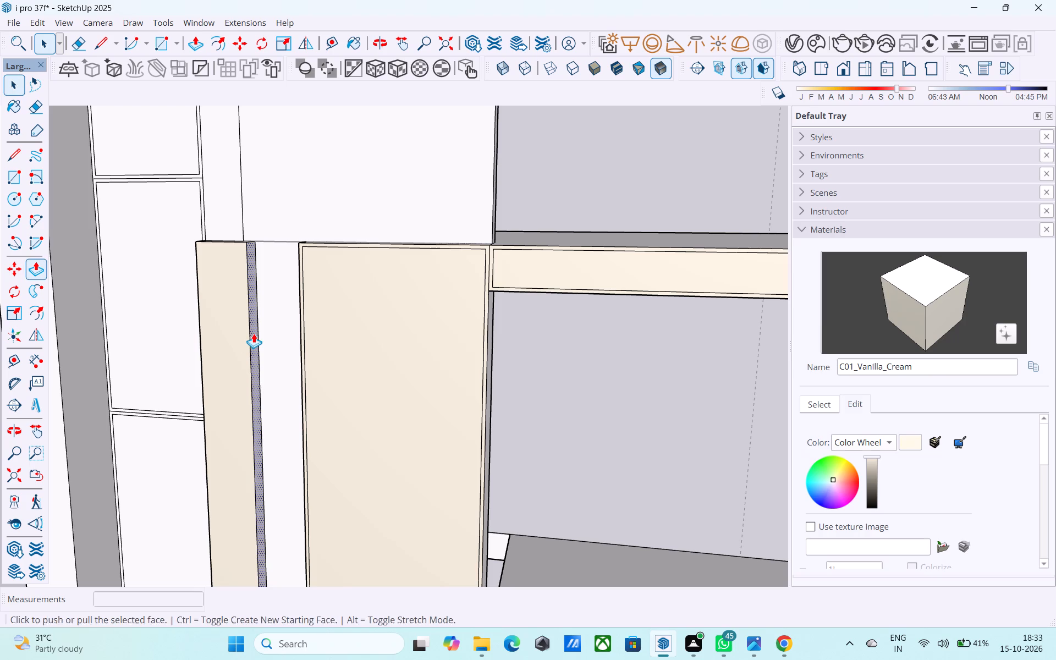
key(p)
click(254, 333)
middle_drag(258, 333, 335, 331)
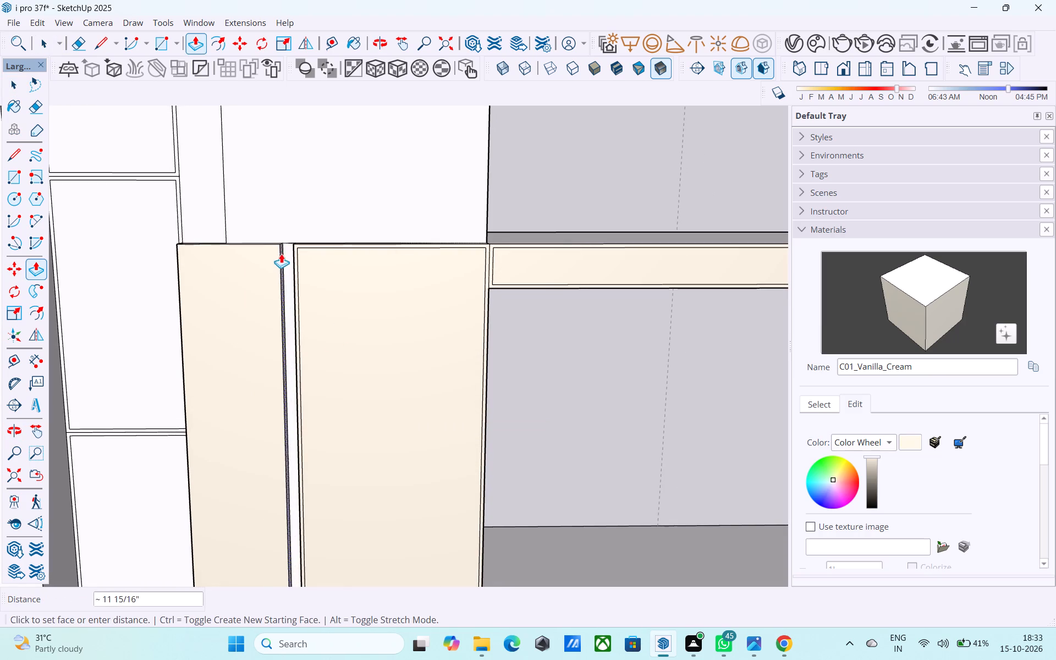
click(274, 247)
Offset the outline of the narrow cream panel's front face inward by 1".
key(space)
click(251, 261)
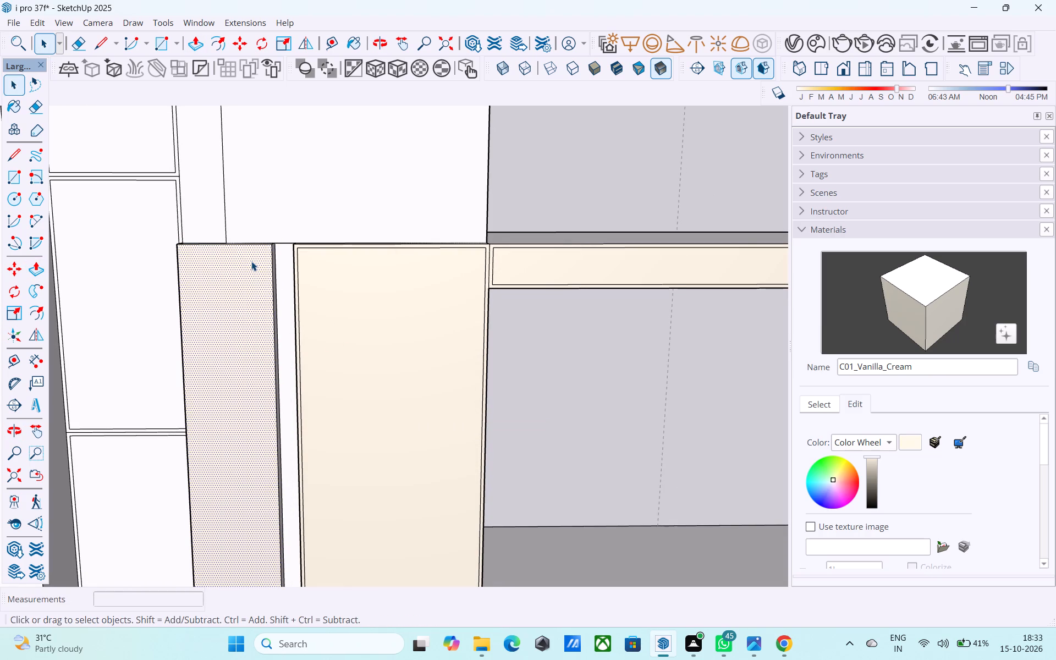
key(f)
click(251, 261)
key(1)
key(shift+quotedbl)
key(Return)
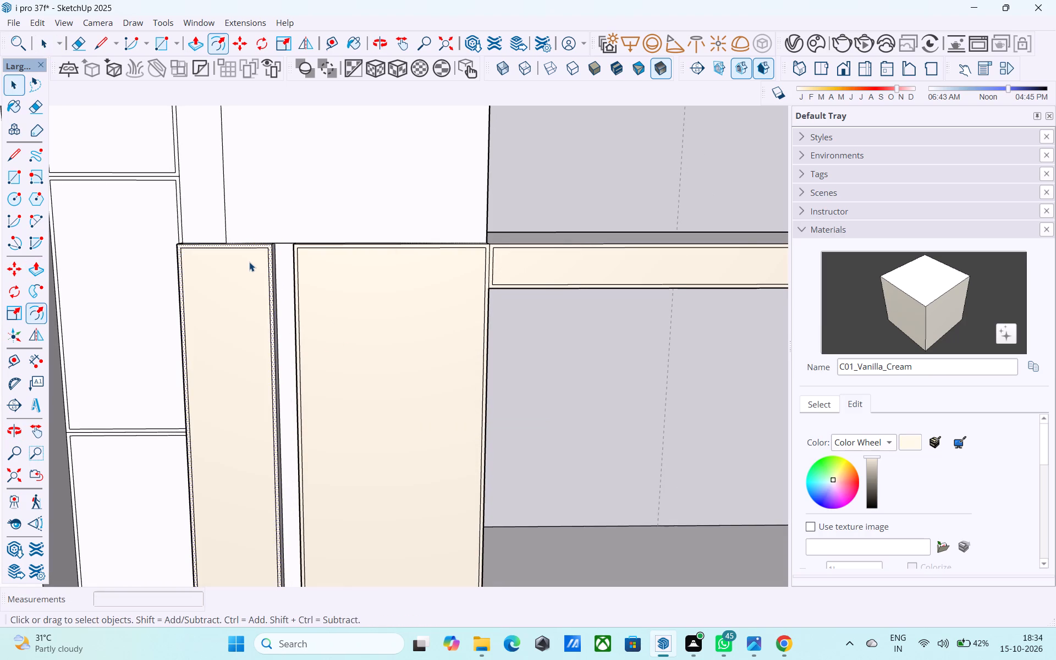
key(space)
Copy the top edge of the tall upper wall's wide white face down 9" to mark a horizontal band.
scroll(250, 261, down, 5)
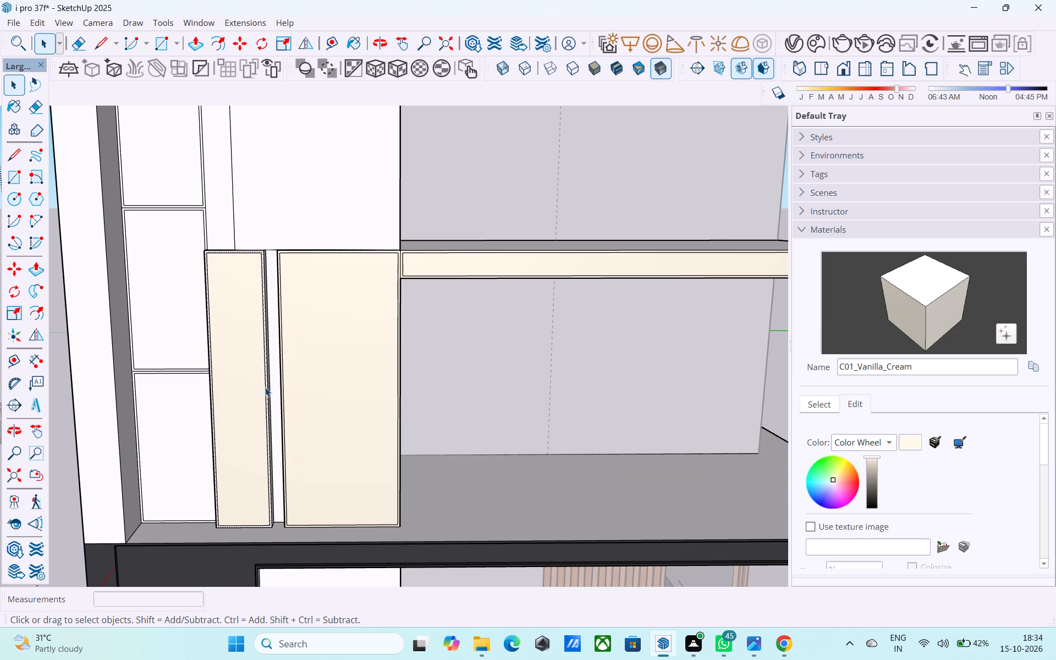
scroll(250, 366, down, 12)
middle_drag(358, 377, 276, 433)
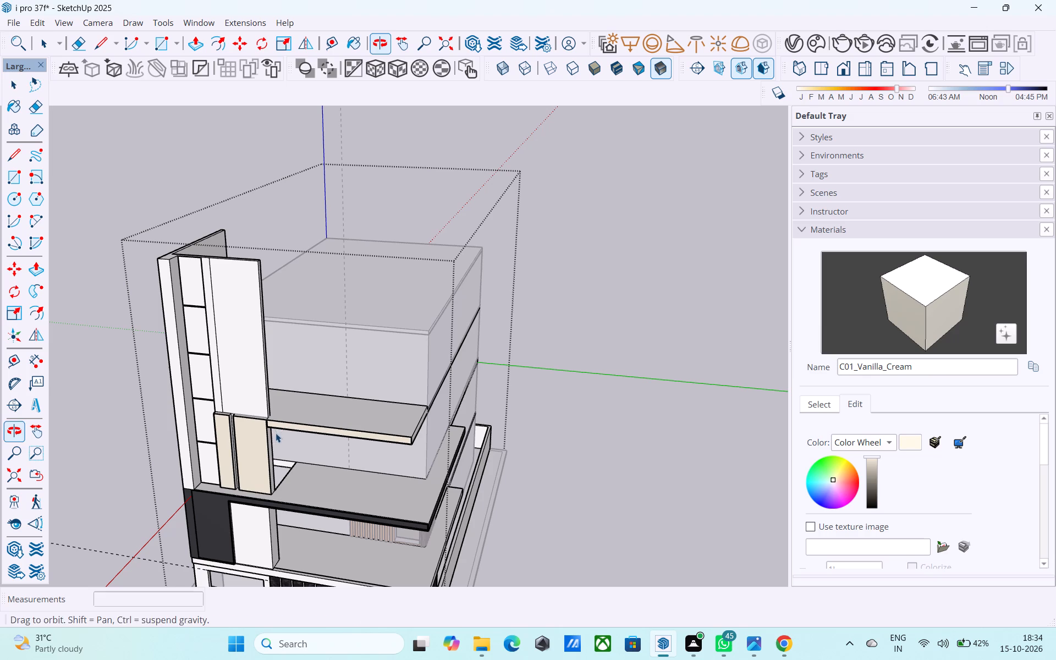
middle_drag(276, 433, 276, 433)
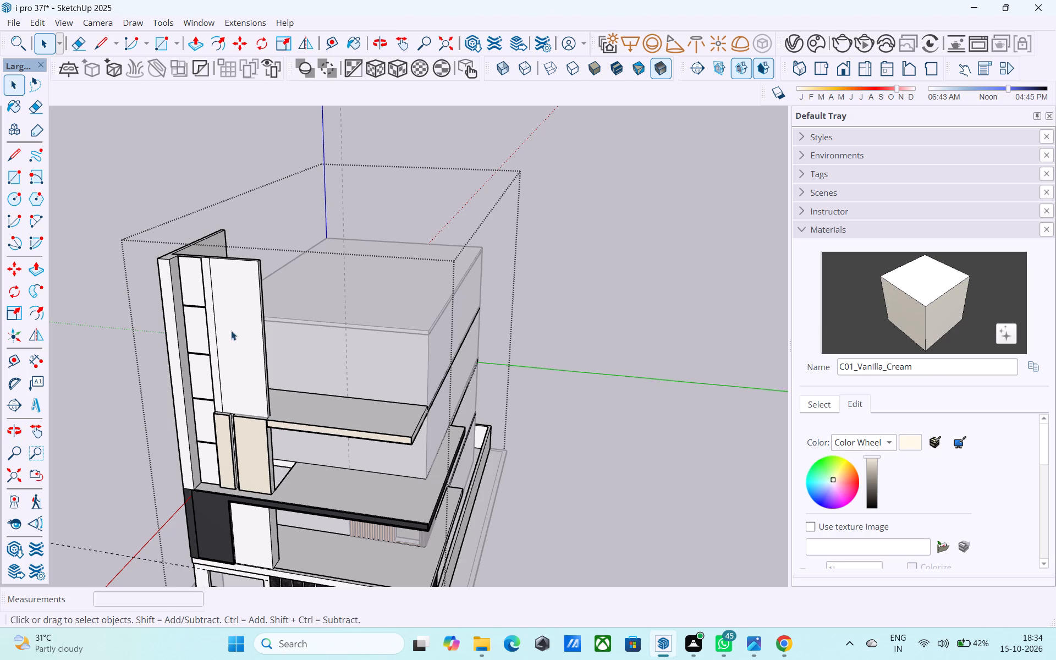
scroll(190, 300, up, 2)
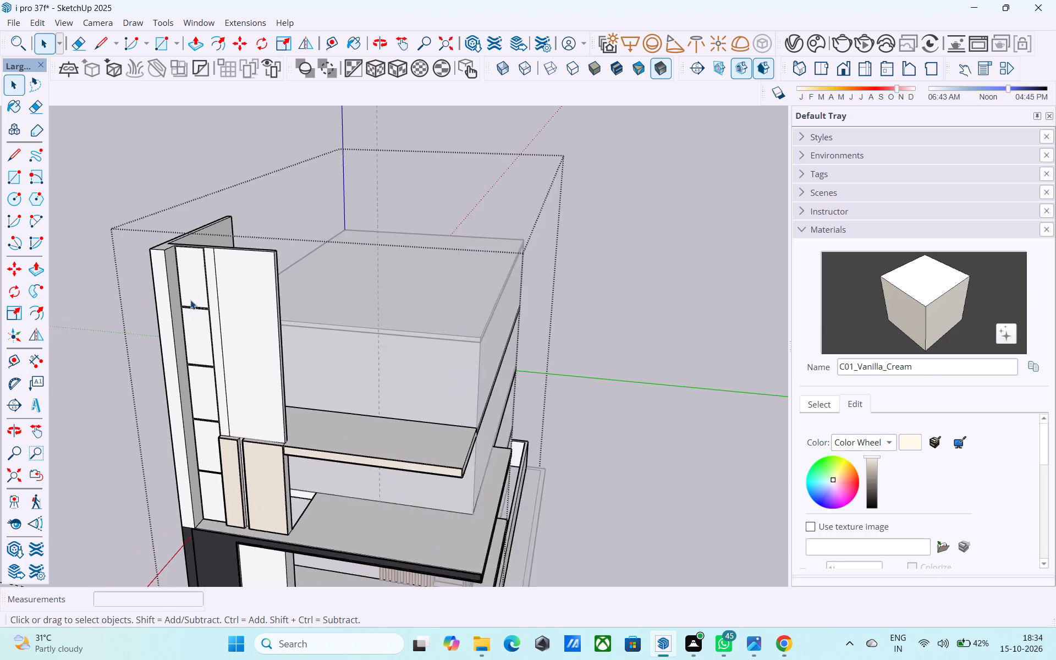
scroll(190, 300, up, 2)
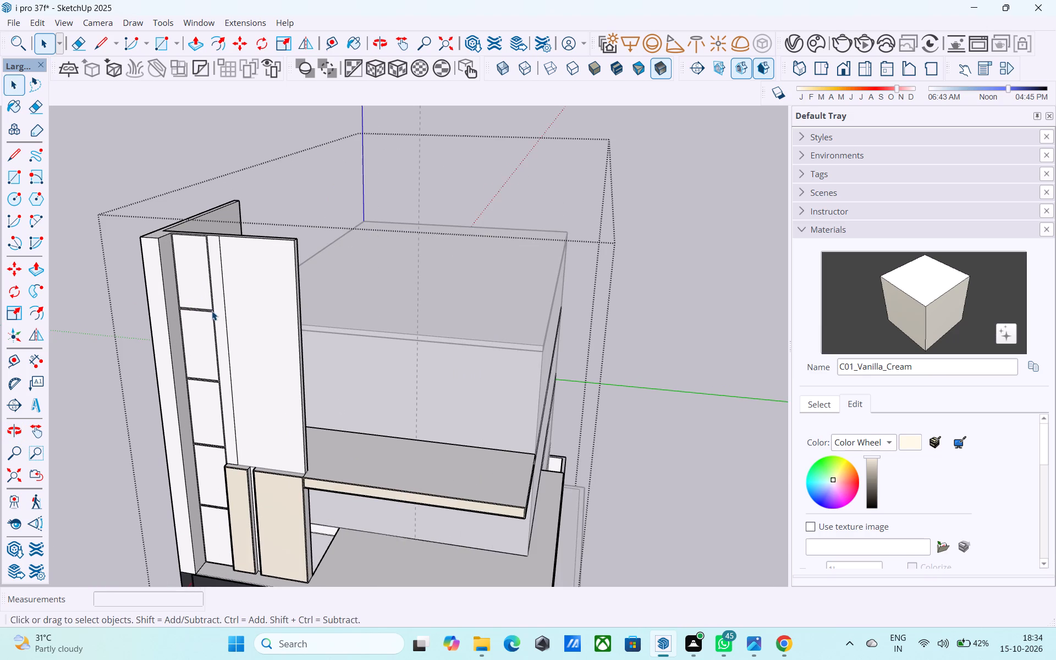
scroll(212, 311, up, 2)
click(222, 316)
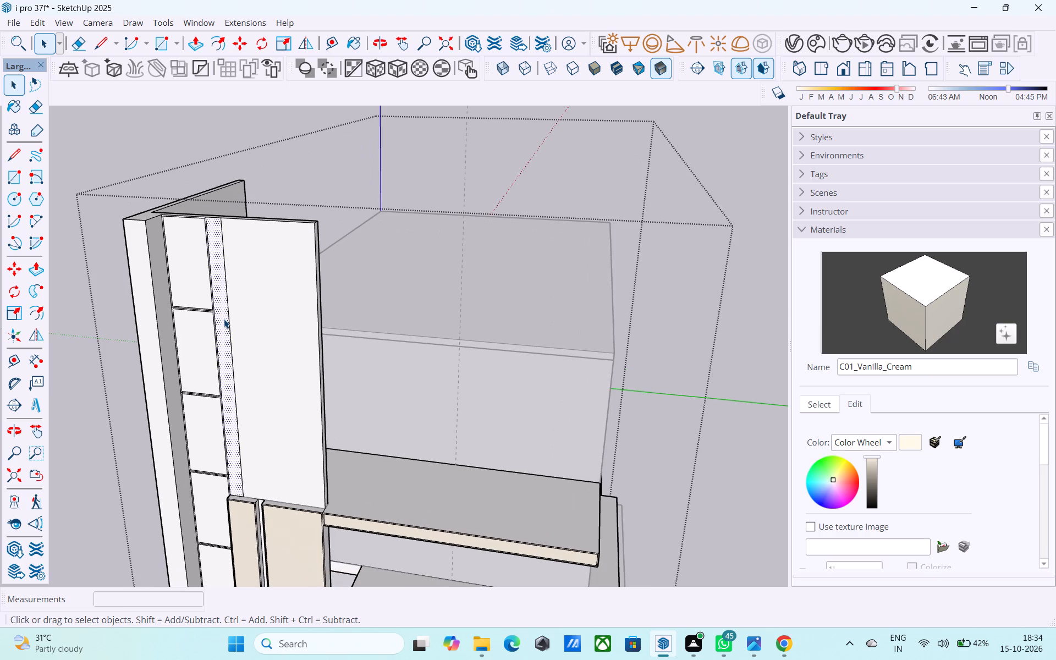
middle_drag(238, 224, 231, 252)
scroll(228, 247, up, 3)
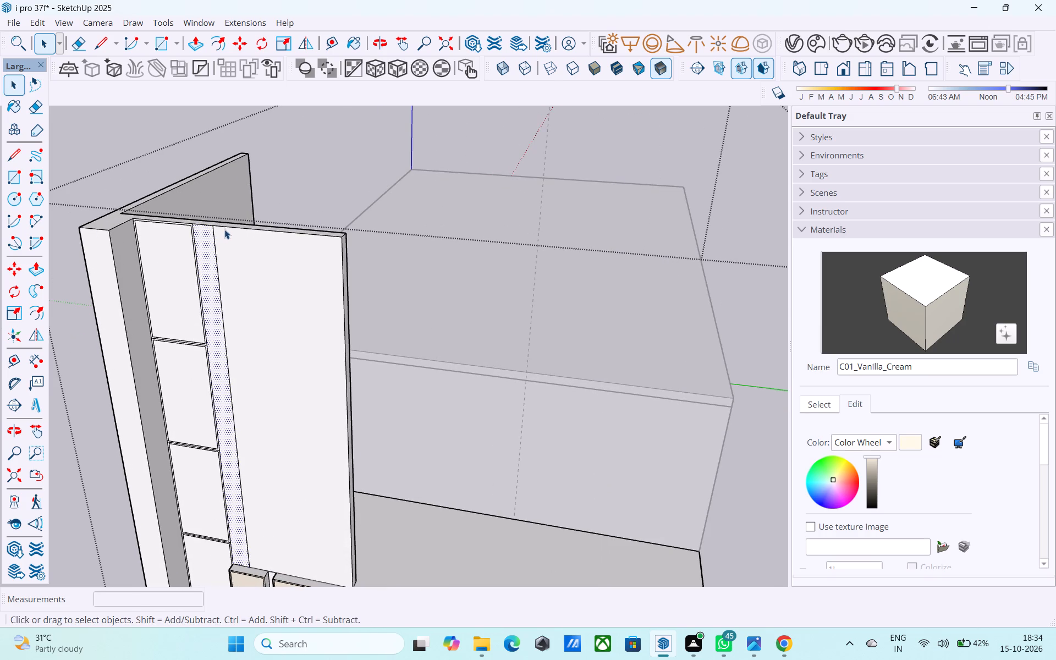
click(224, 228)
key(m)
click(212, 231)
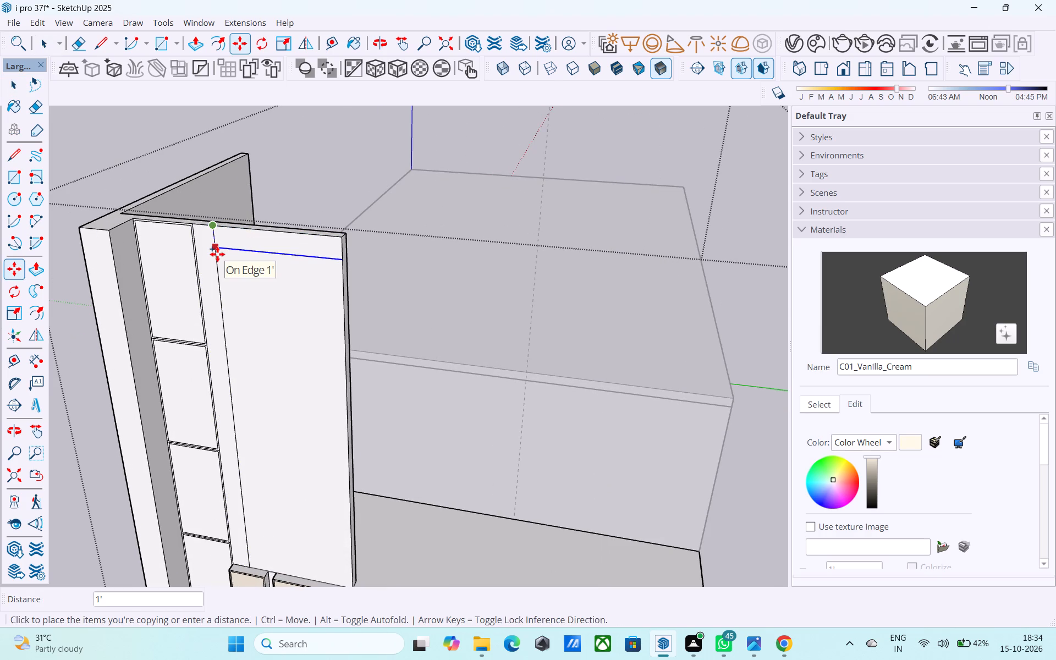
text(9")
key(Return)
key(space)
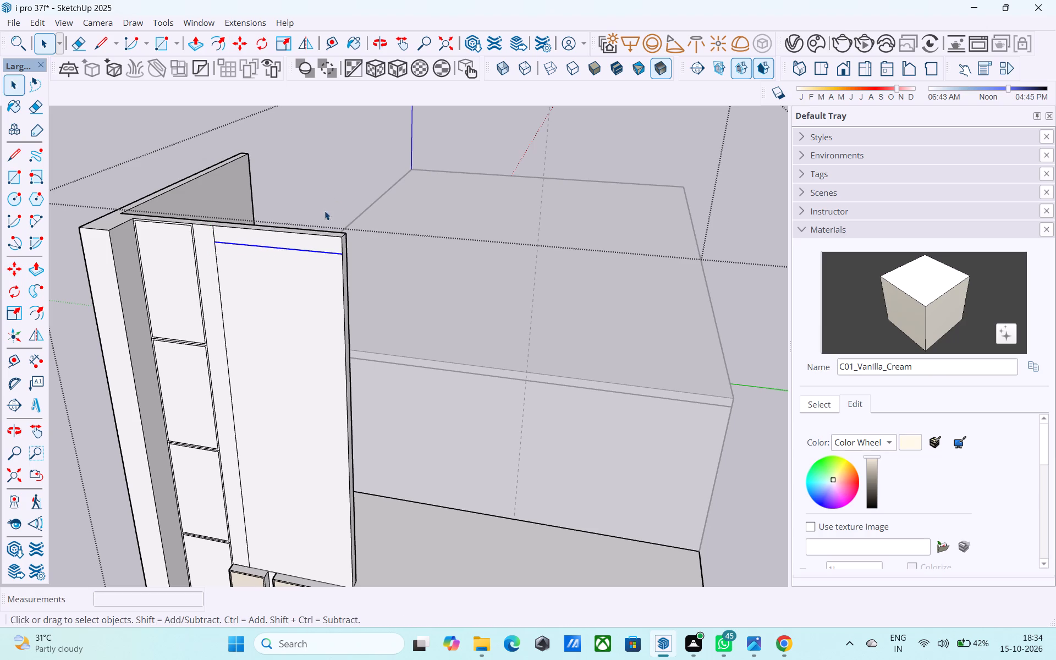
Push/Pull the upper wall's narrow vertical strip out 6", flush with the front of the narrow cream panel below.
middle_drag(326, 210, 428, 147)
middle_drag(405, 188, 358, 226)
click(306, 228)
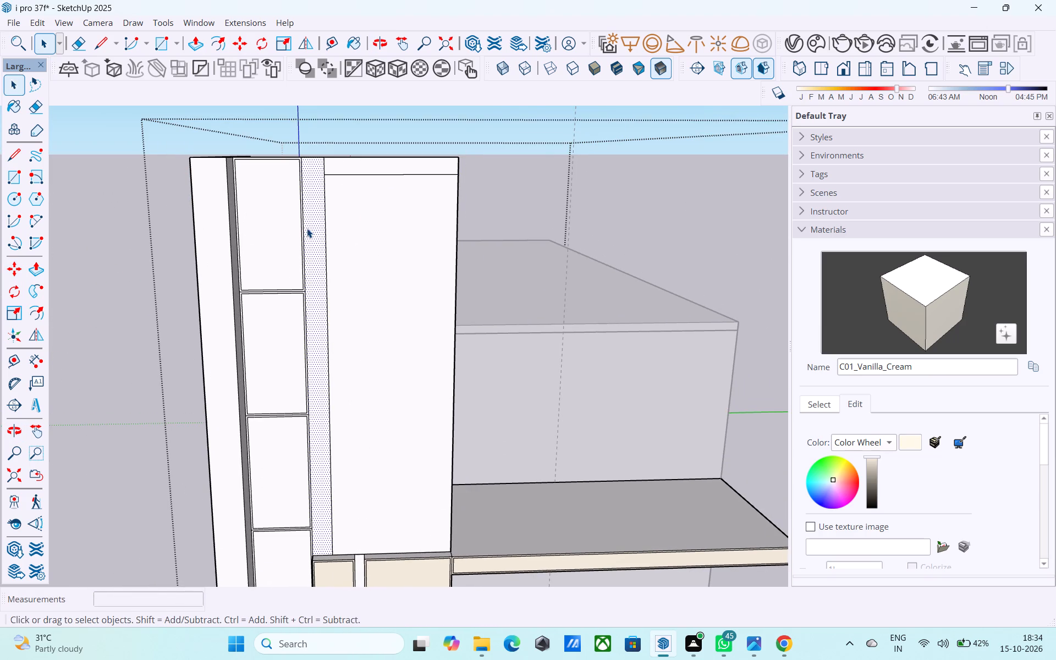
key(p)
click(308, 229)
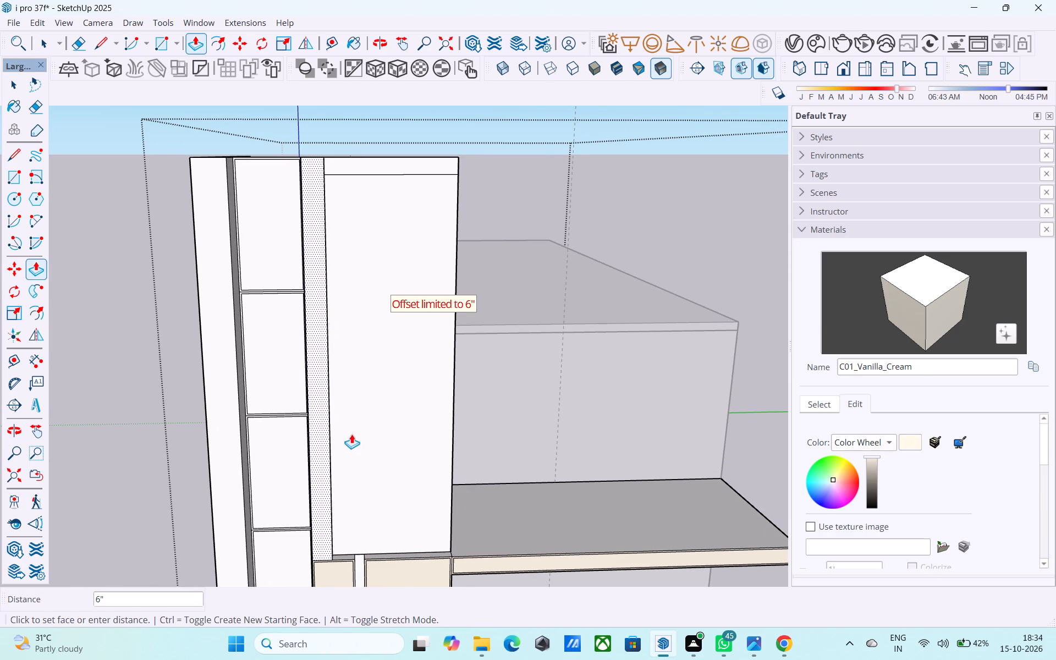
middle_drag(352, 436, 97, 502)
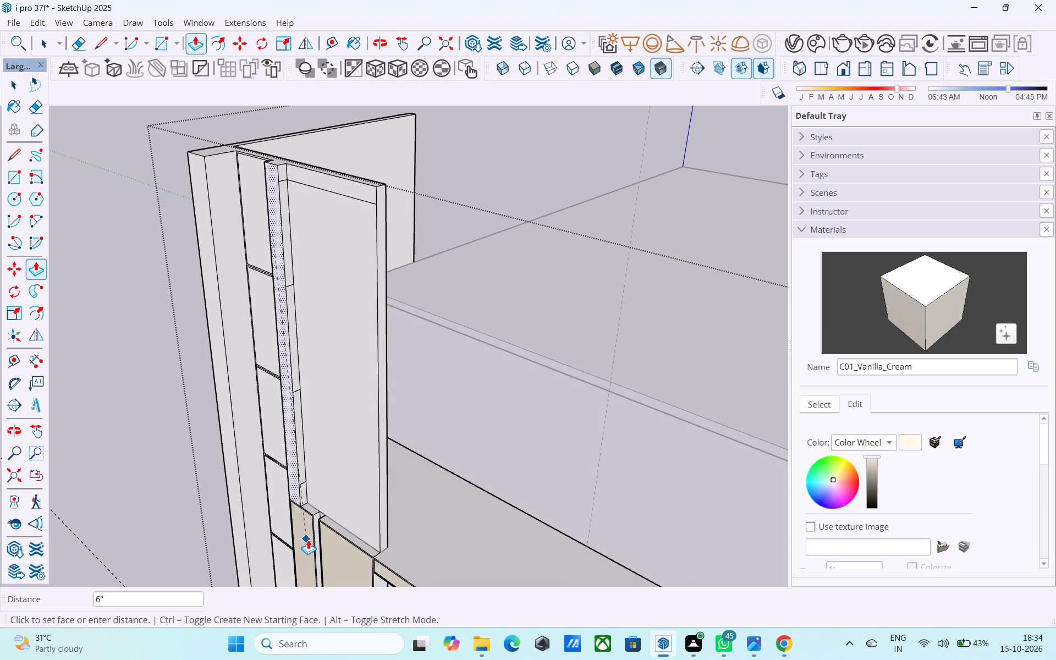
click(308, 540)
Erase the short cross lines dividing the side face of the raised vertical strip.
key(e)
scroll(266, 136, up, 4)
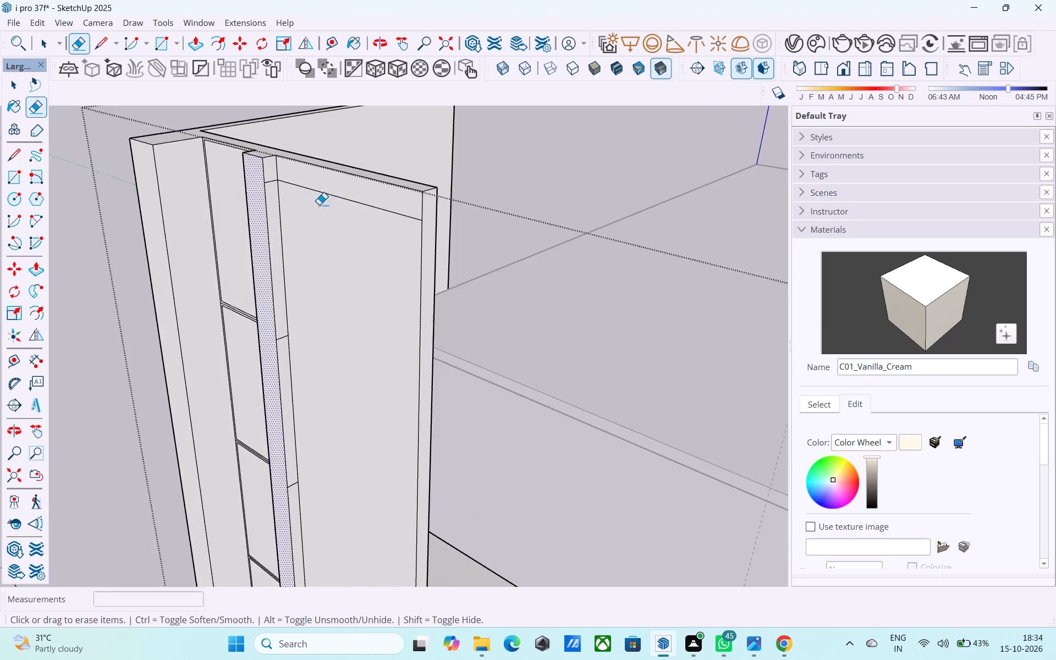
scroll(319, 205, up, 6)
click(243, 165)
shift+middle_drag(258, 282, 248, 16)
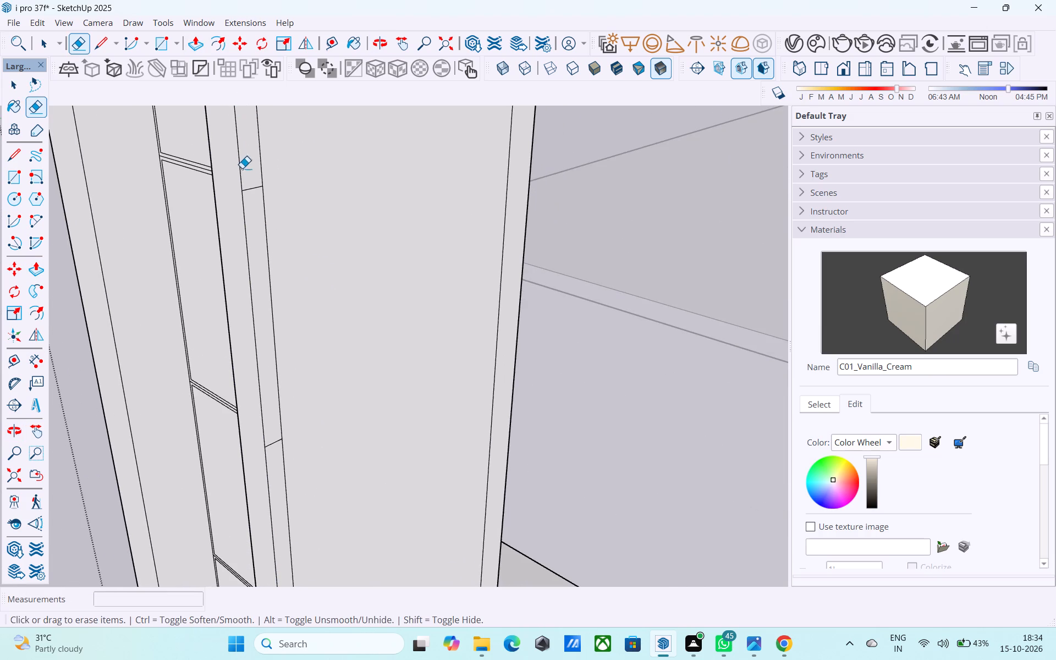
drag(254, 182, 257, 204)
middle_drag(289, 278, 241, 60)
drag(233, 245, 233, 276)
middle_drag(260, 373, 244, 270)
drag(233, 364, 235, 373)
scroll(245, 366, down, 3)
middle_drag(242, 369, 293, 404)
scroll(295, 400, down, 6)
key(space)
Paint the raised vertical strip's front face with Marble_07_1K from the Stone materials.
click(230, 359)
scroll(237, 363, down, 3)
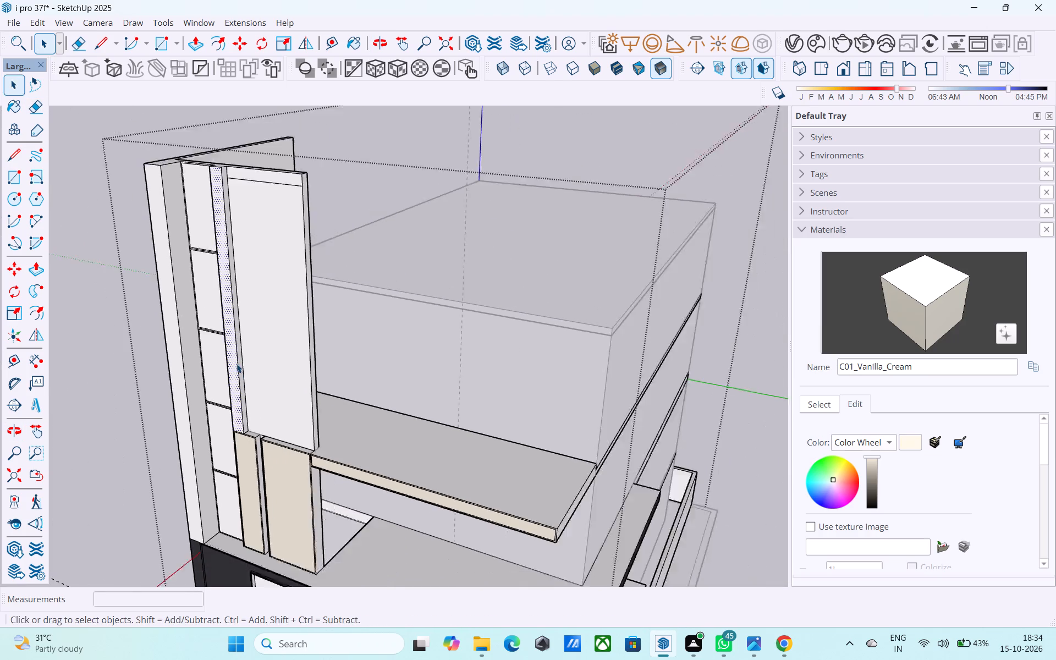
scroll(237, 364, down, 2)
middle_drag(239, 363, 326, 361)
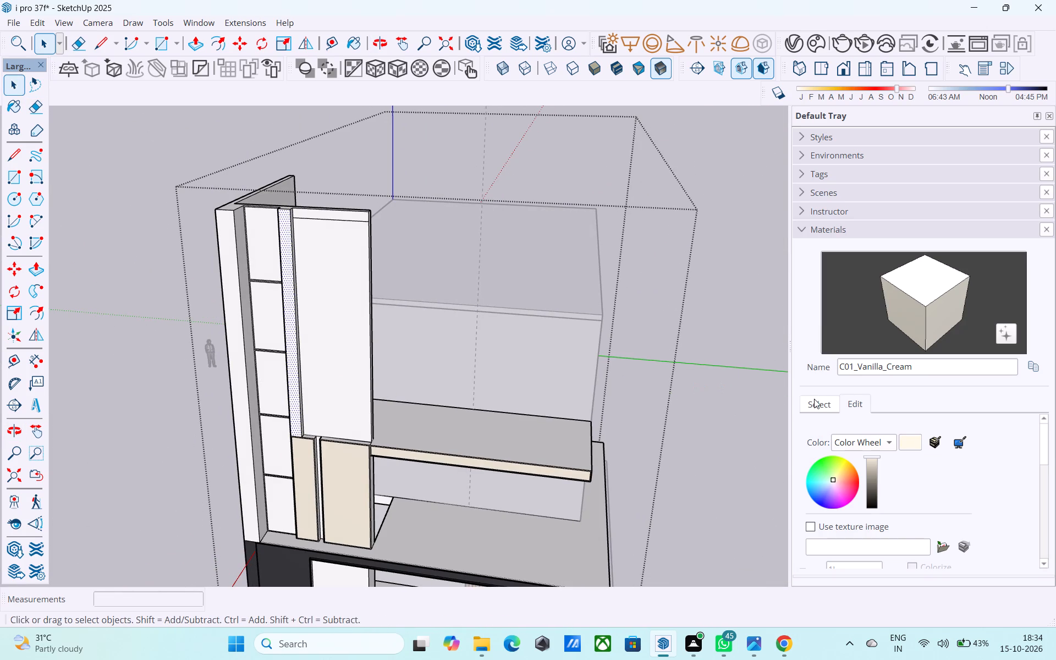
click(814, 402)
click(925, 424)
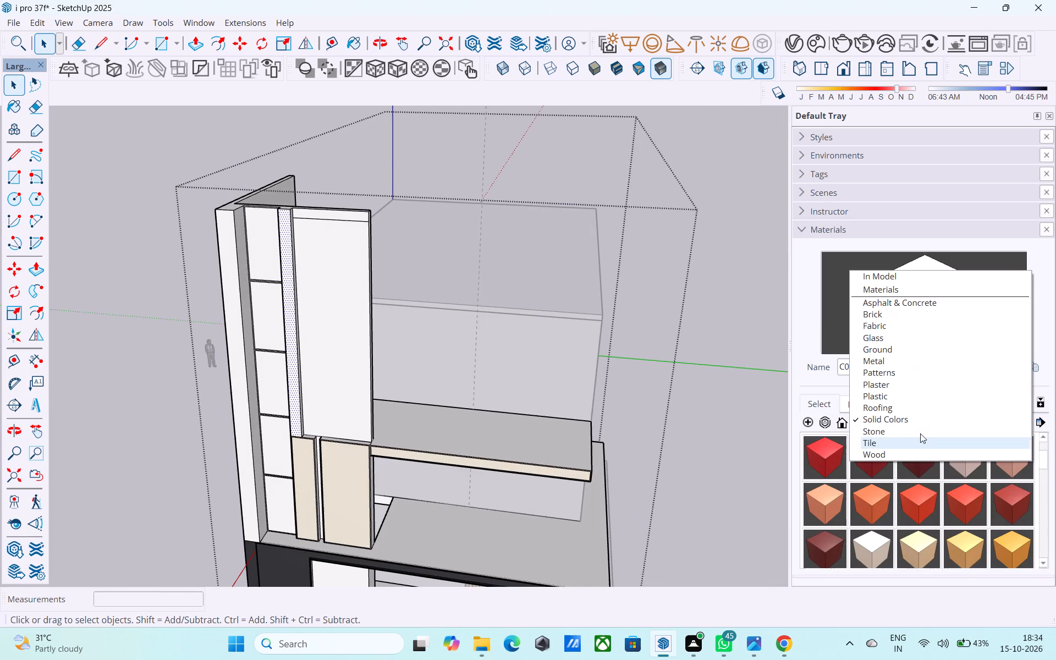
click(921, 432)
click(974, 458)
scroll(277, 260, up, 6)
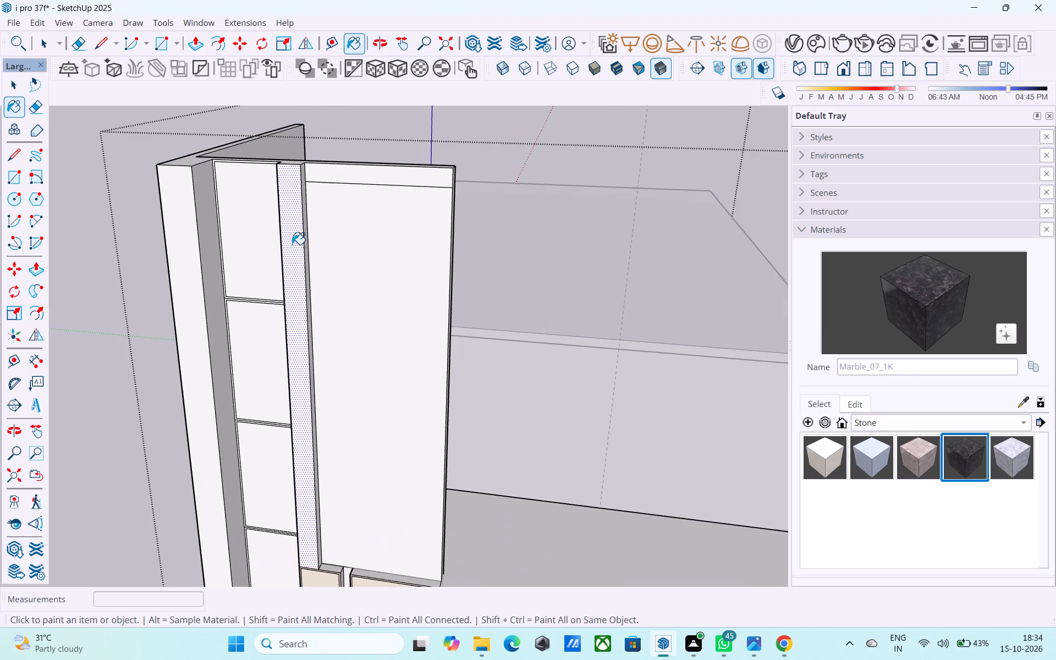
click(292, 244)
Paint the side faces of the raised vertical strip, including each segment beside the tiled column, with Marble_07_1K.
middle_drag(296, 246, 193, 388)
scroll(266, 240, up, 3)
click(268, 240)
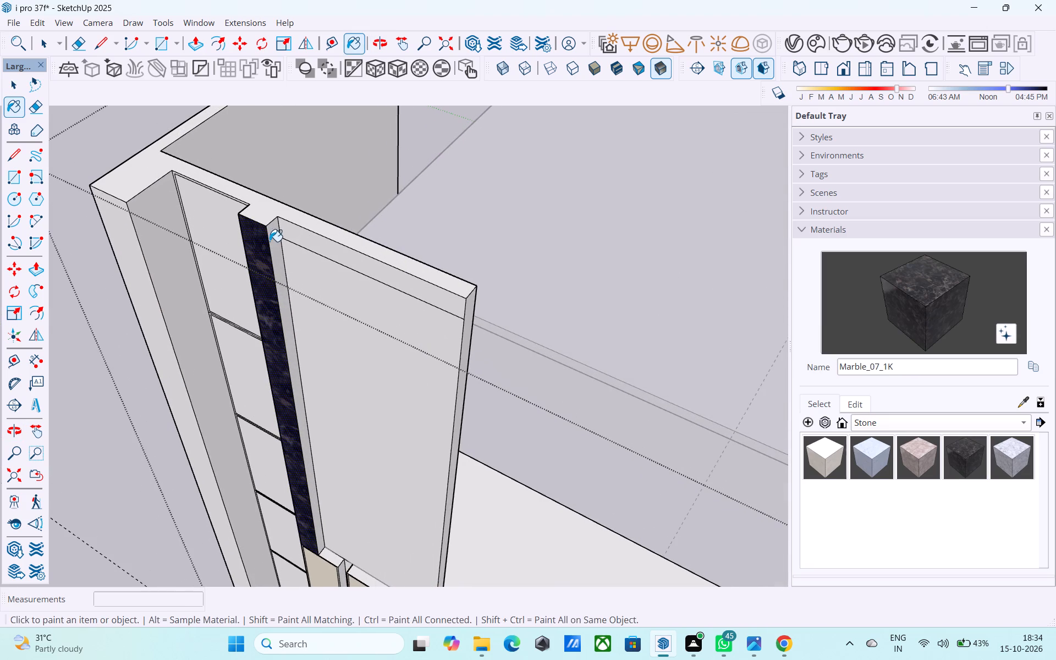
click(271, 241)
middle_drag(271, 241, 656, 156)
scroll(512, 165, up, 3)
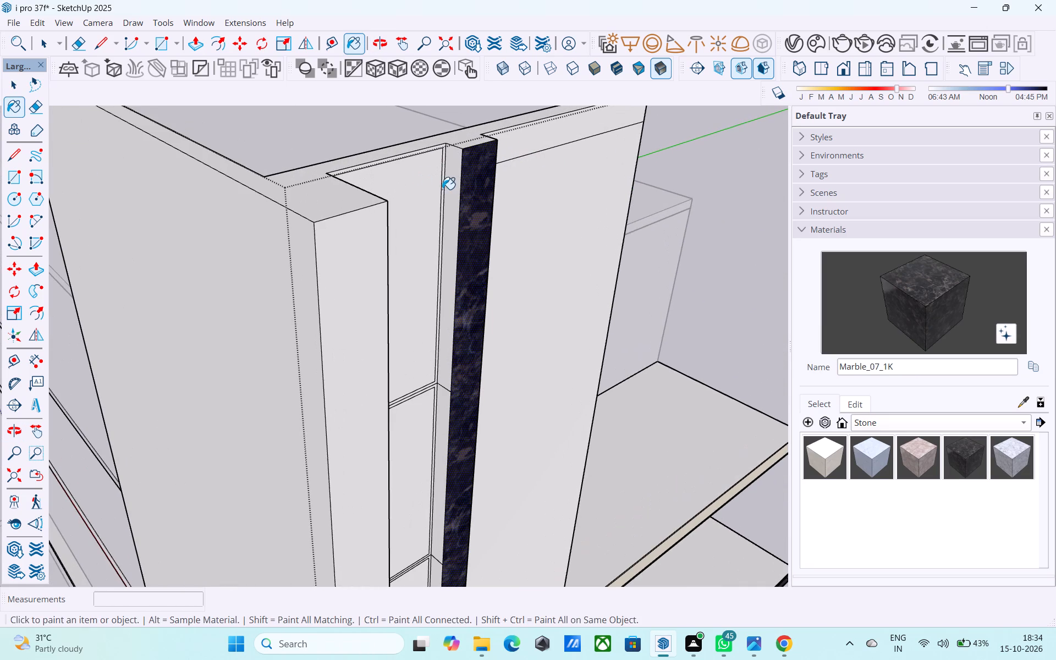
click(446, 185)
click(443, 410)
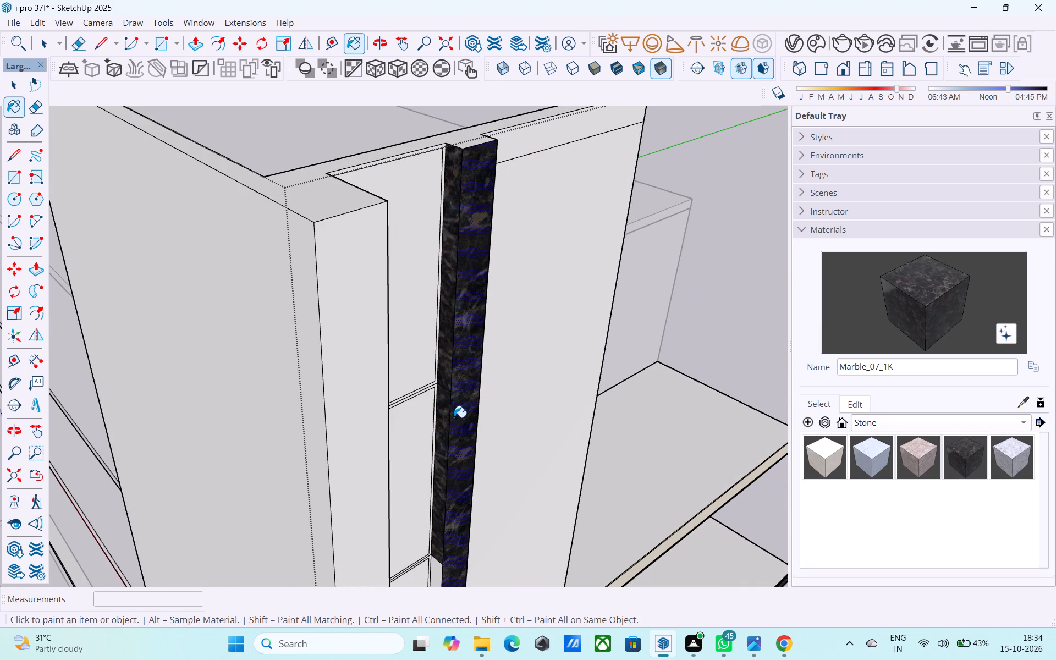
middle_drag(454, 417, 418, 232)
click(405, 410)
shift+middle_drag(420, 433, 413, 307)
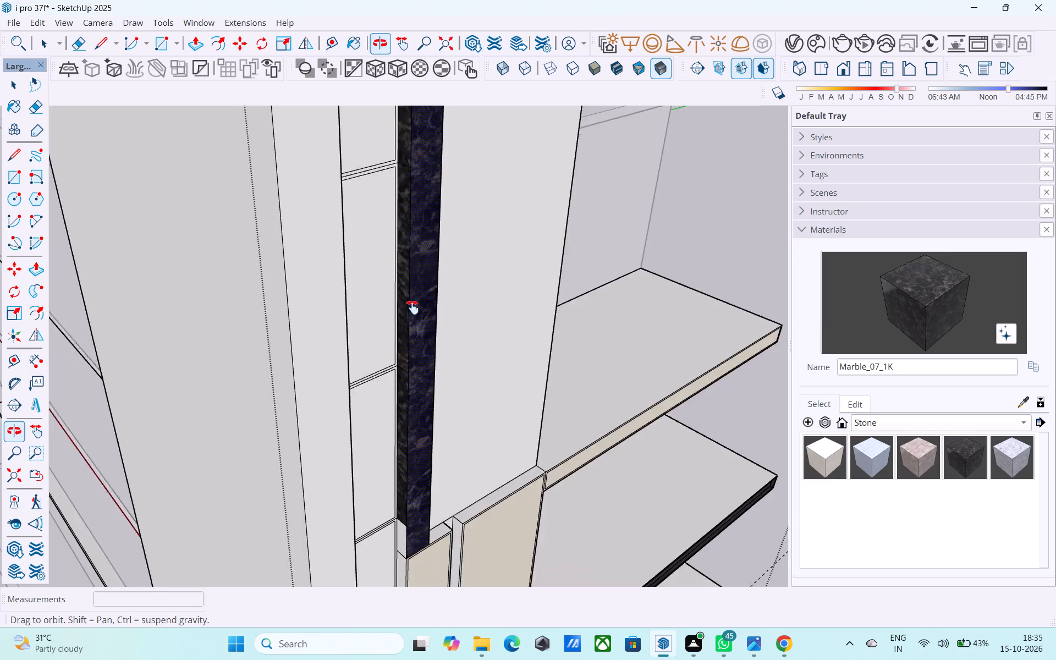
shift+middle_drag(413, 307, 387, 157)
click(375, 320)
middle_drag(404, 309, 215, 284)
scroll(226, 311, down, 19)
key(space)
Close the wall group and save the model, purging its unused items.
middle_drag(316, 338, 325, 277)
click(516, 268)
middle_drag(362, 258, 362, 262)
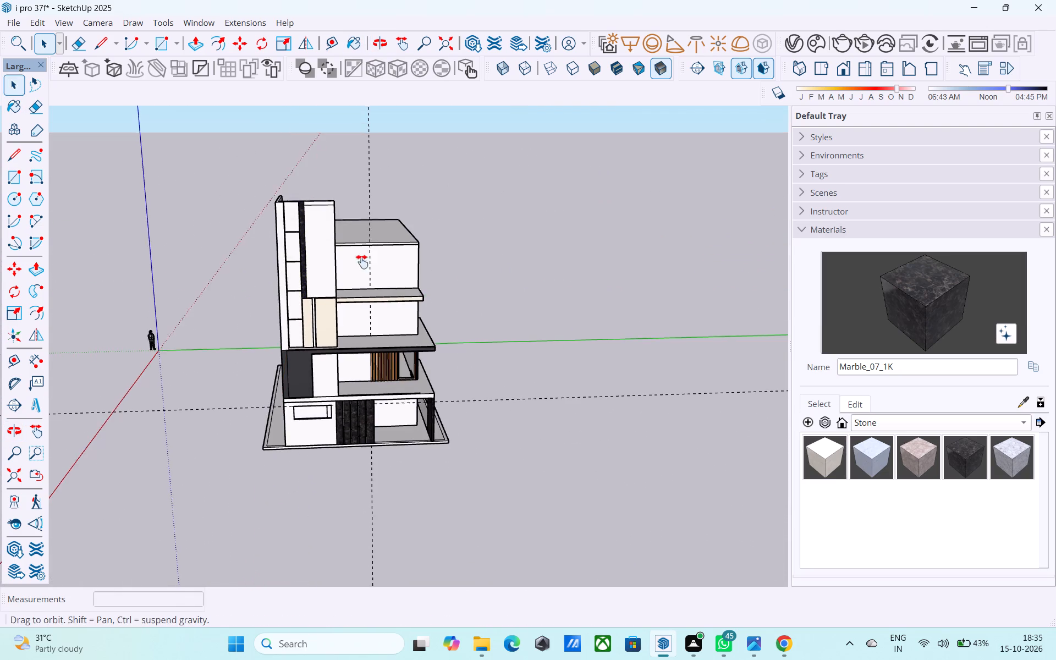
middle_drag(362, 262, 367, 271)
key(ctrl+s)
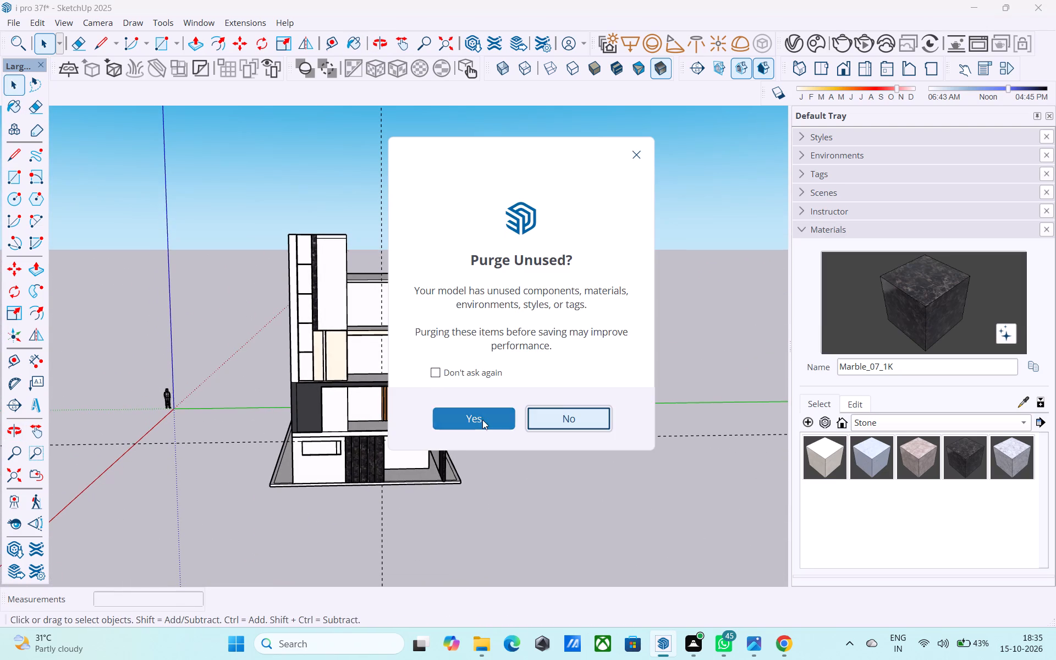
click(482, 420)
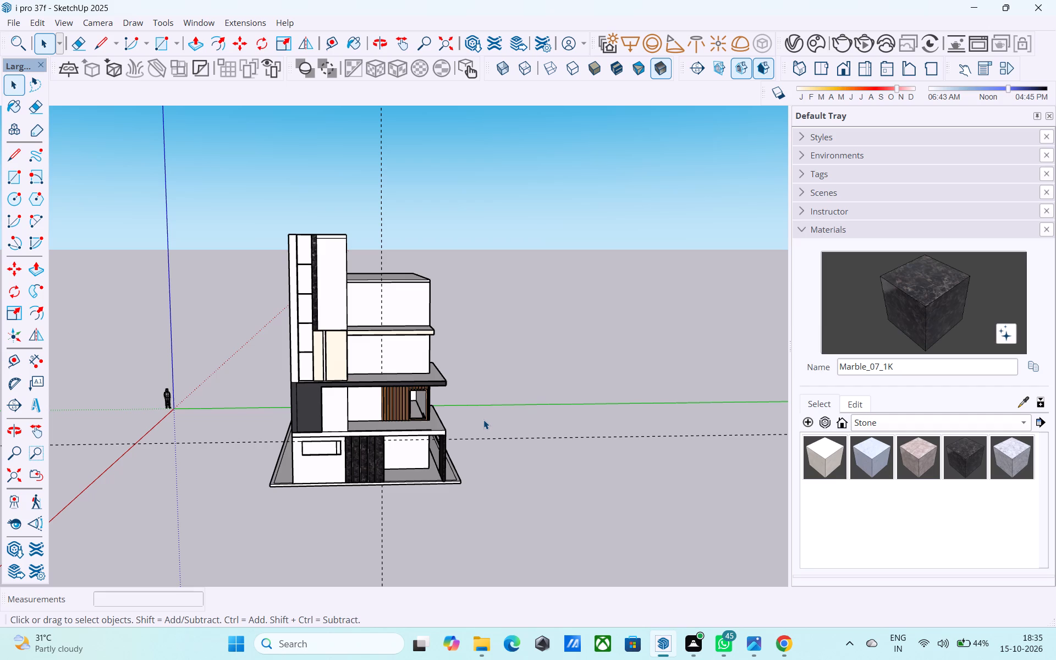
scroll(477, 416, down, 4)
middle_drag(476, 416, 325, 418)
scroll(305, 345, up, 4)
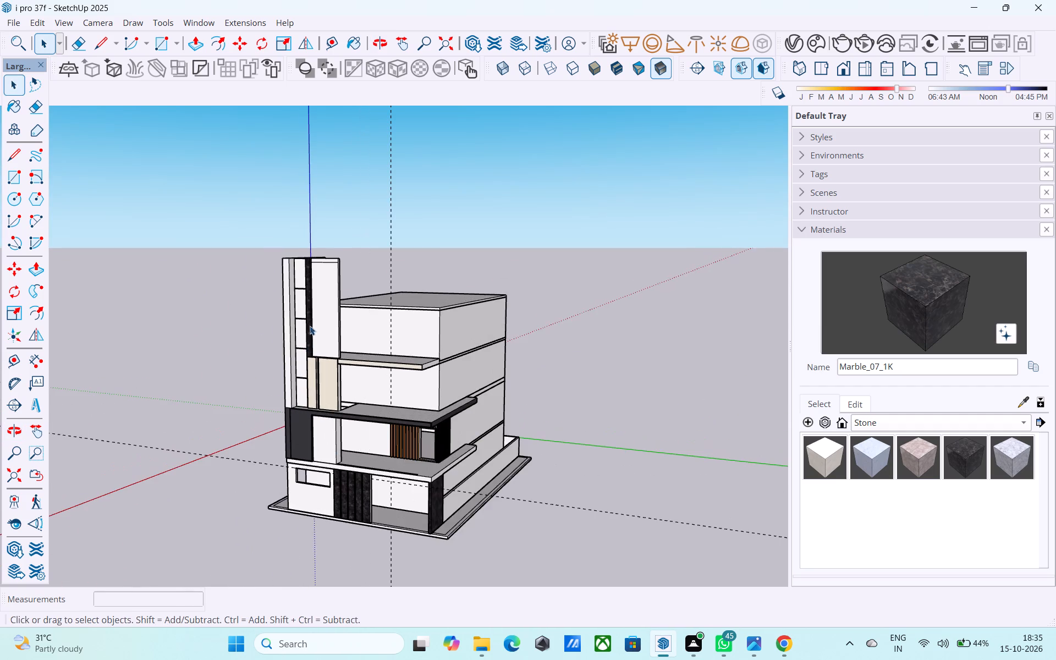
scroll(312, 324, up, 1)
middle_drag(312, 324, 424, 274)
key(ctrl+s)
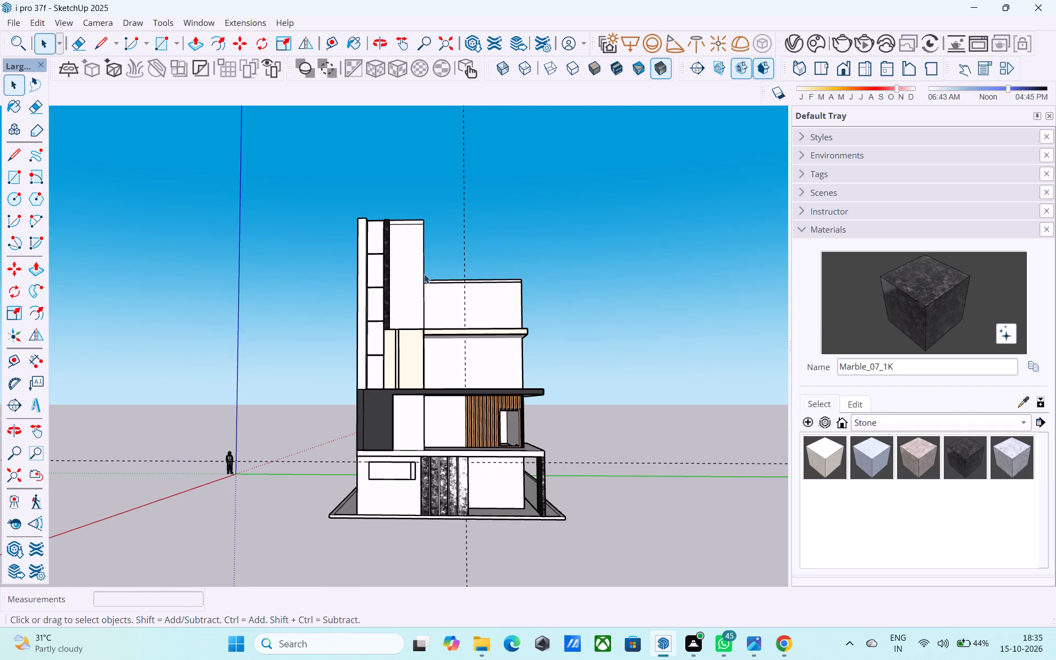
Open the wall group and Push/Pull the wide face's 9" top band out flush with the dark marble strip.
middle_drag(424, 274, 411, 323)
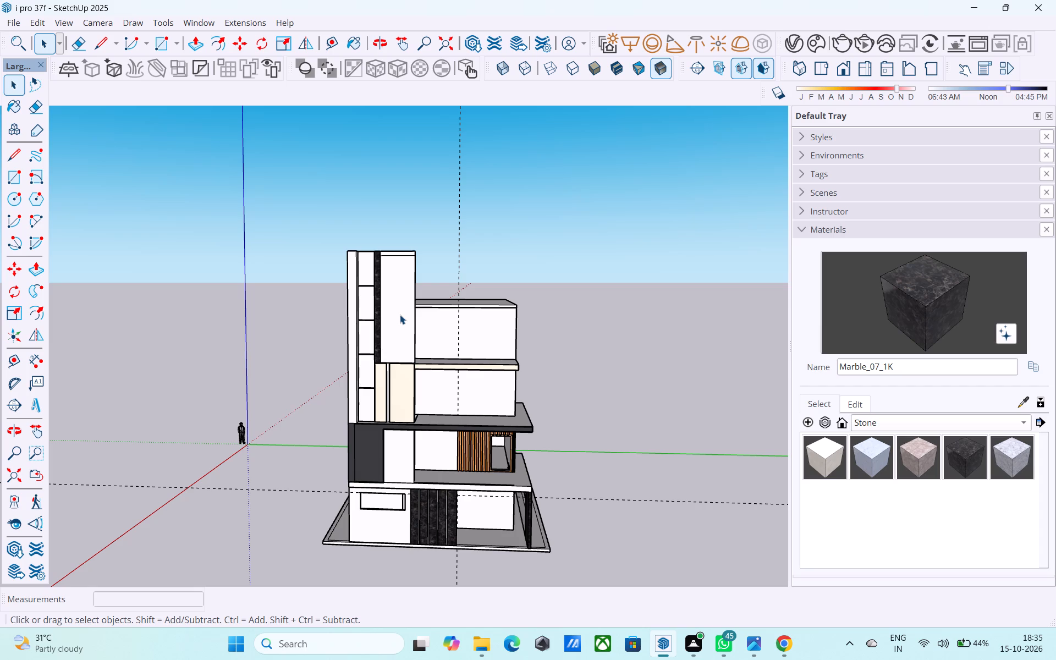
scroll(385, 252, up, 8)
click(395, 257)
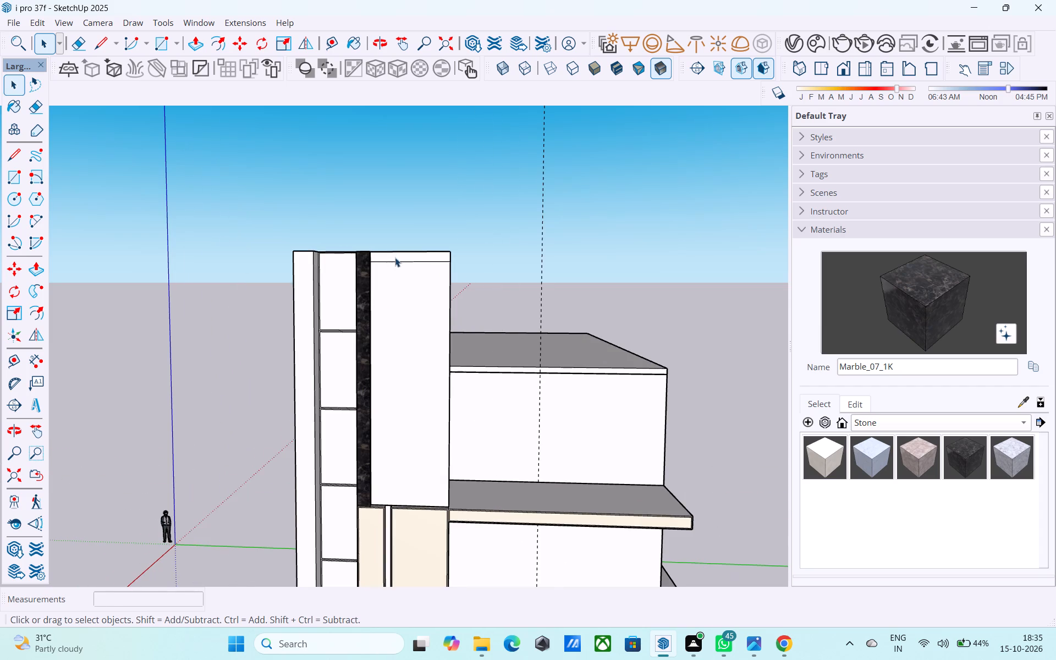
scroll(397, 259, up, 1)
middle_drag(397, 259, 331, 306)
double_click(349, 286)
scroll(349, 285, up, 3)
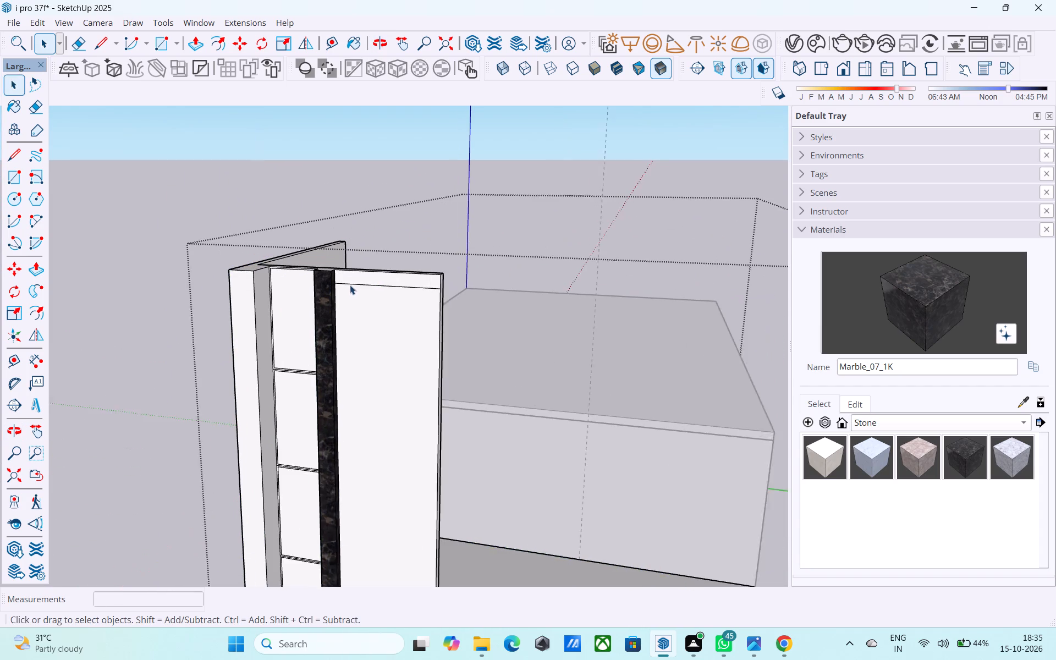
click(354, 277)
key(p)
click(354, 278)
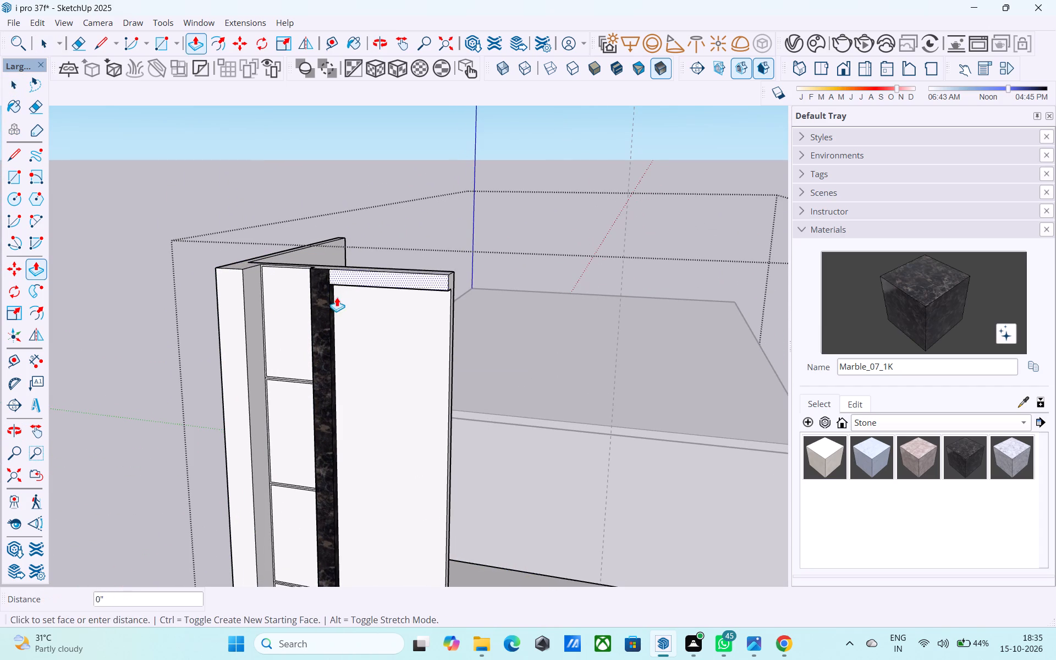
click(327, 299)
Paint the front of the raised top band with Marble_07_1K to match the vertical strip.
click(945, 302)
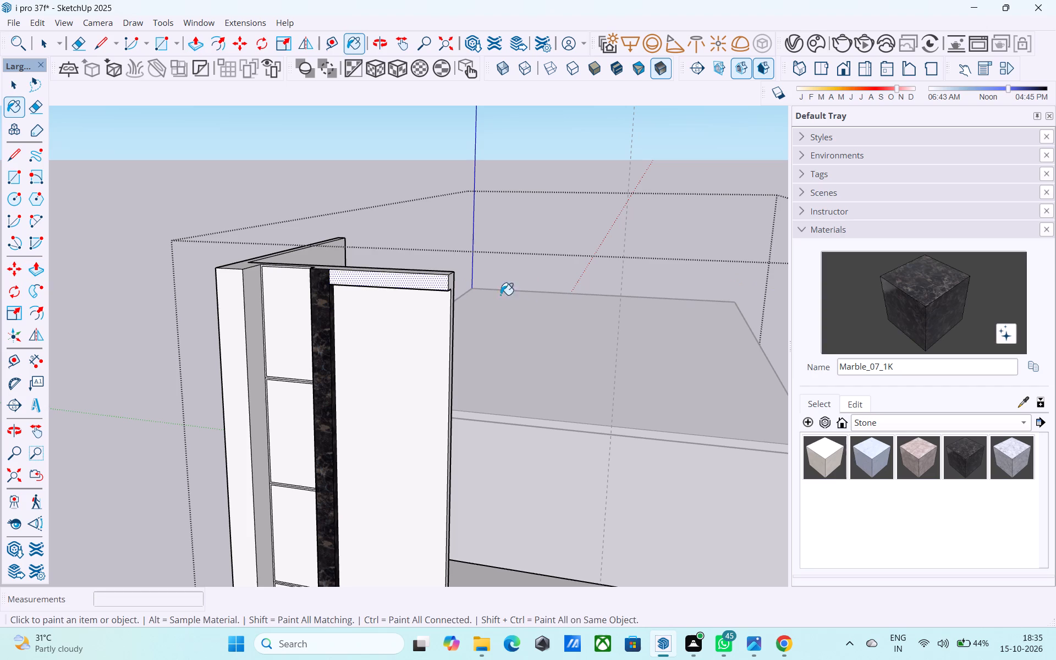
click(388, 284)
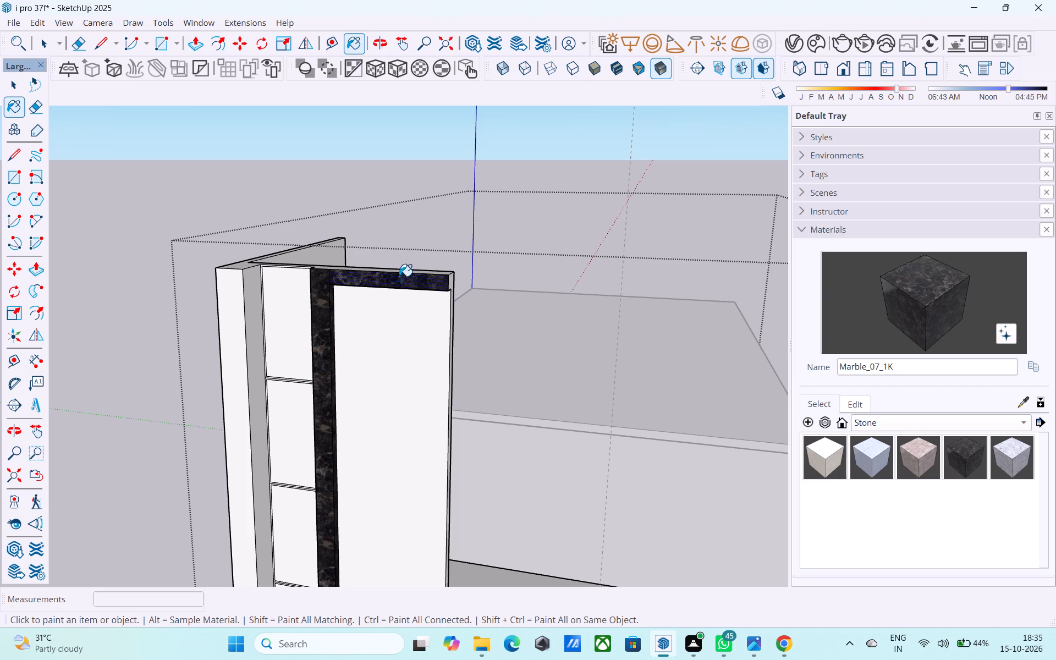
scroll(400, 275, down, 5)
key(space)
scroll(392, 290, down, 2)
middle_drag(376, 319, 370, 279)
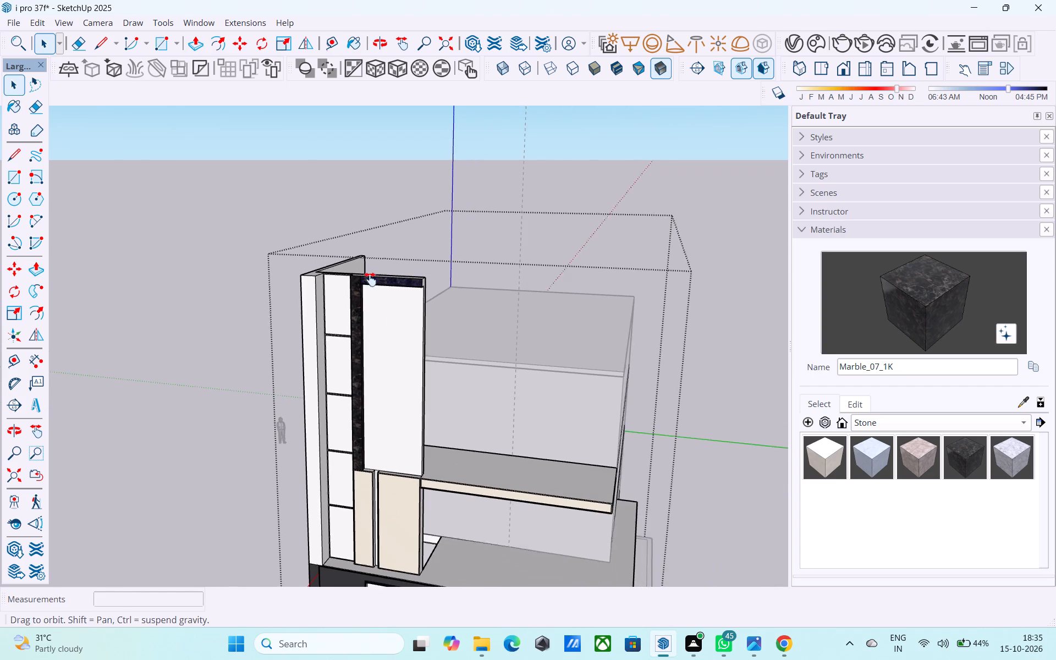
middle_drag(370, 279, 374, 264)
scroll(403, 399, up, 3)
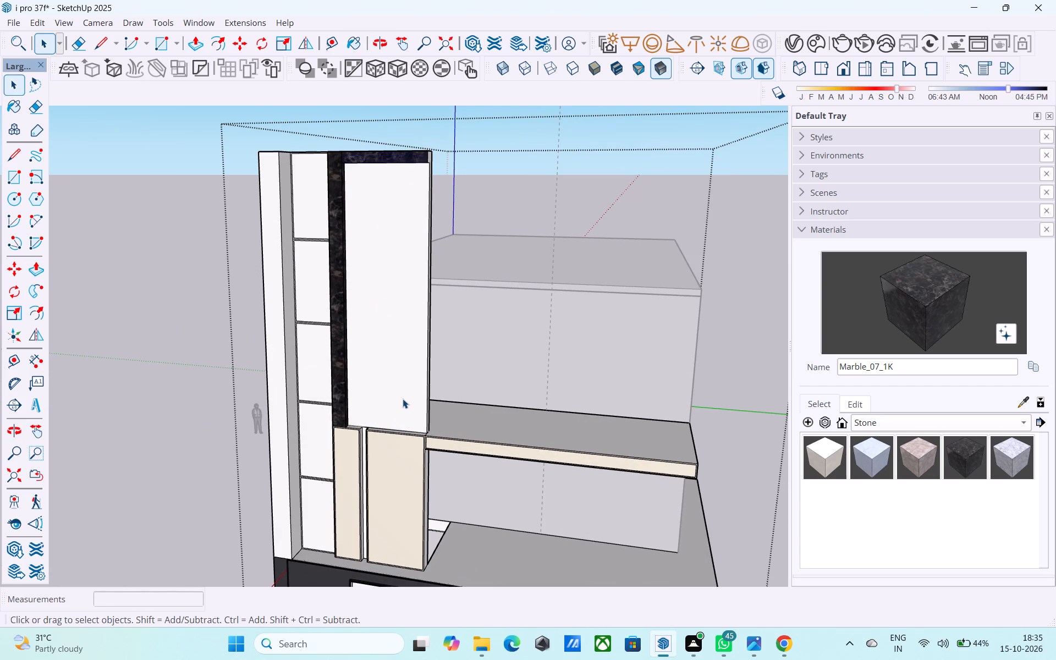
Copy the short bottom edge of the vertical marble strip's inner side face 6" upward.
shift+middle_drag(403, 399, 331, 406)
scroll(320, 408, up, 2)
scroll(273, 419, down, 1)
scroll(273, 419, up, 5)
click(297, 422)
scroll(295, 421, up, 3)
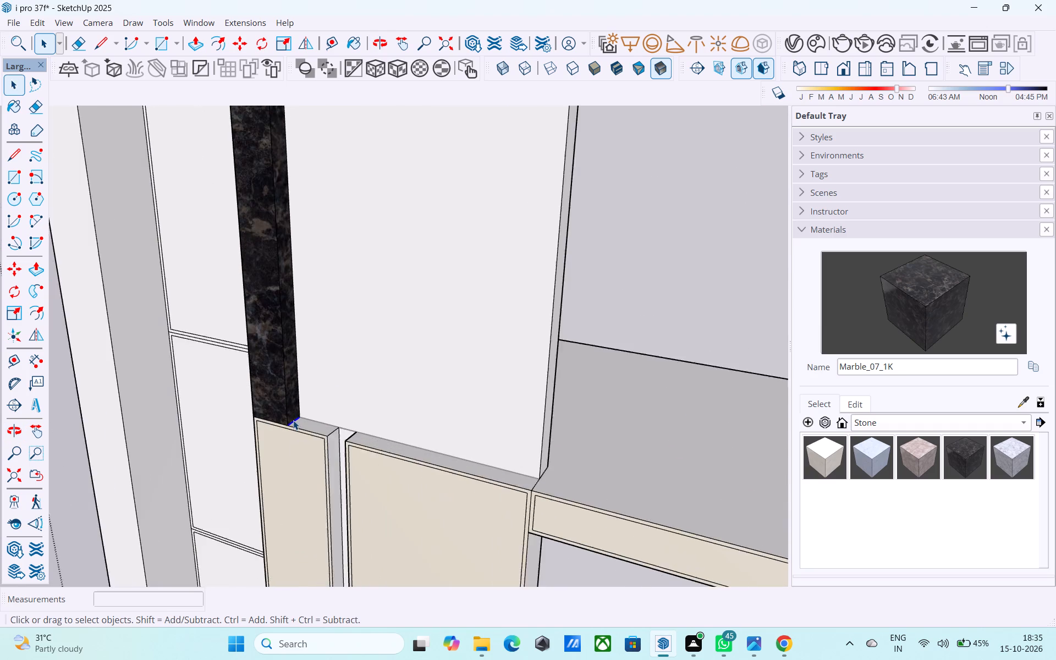
scroll(293, 420, up, 7)
key(m)
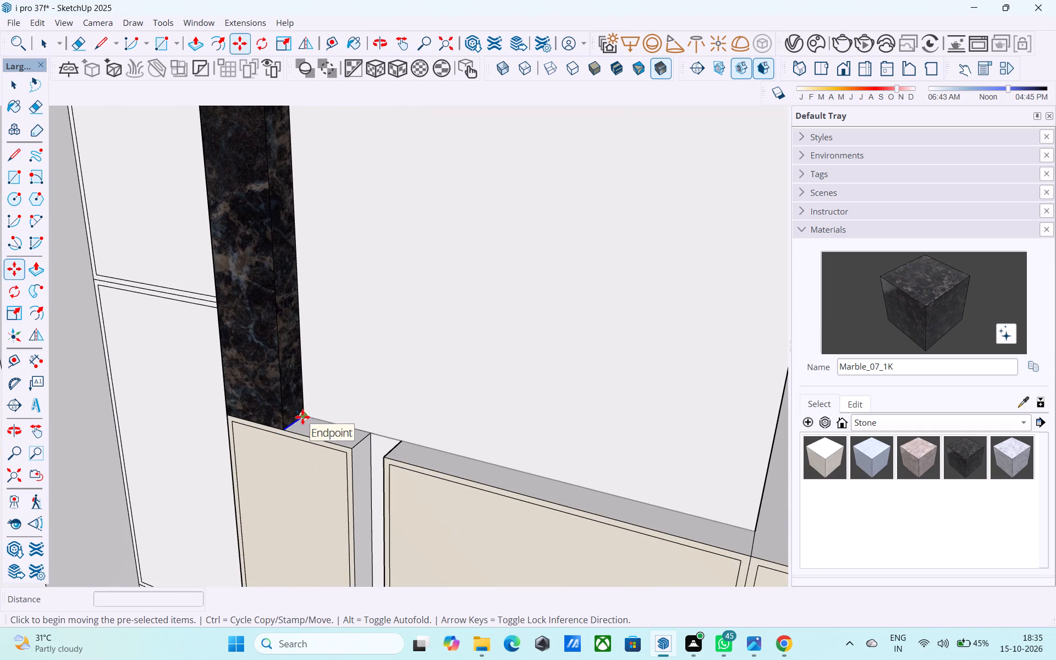
scroll(302, 417, up, 3)
click(301, 417)
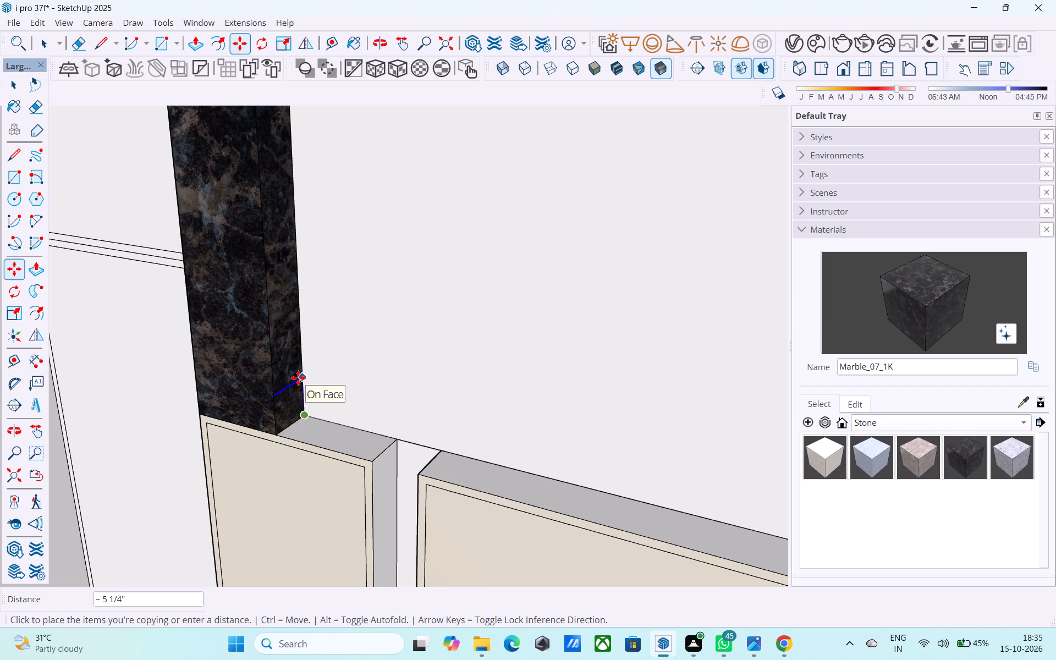
key(6)
key(shift+quotedbl)
key(Return)
key(space)
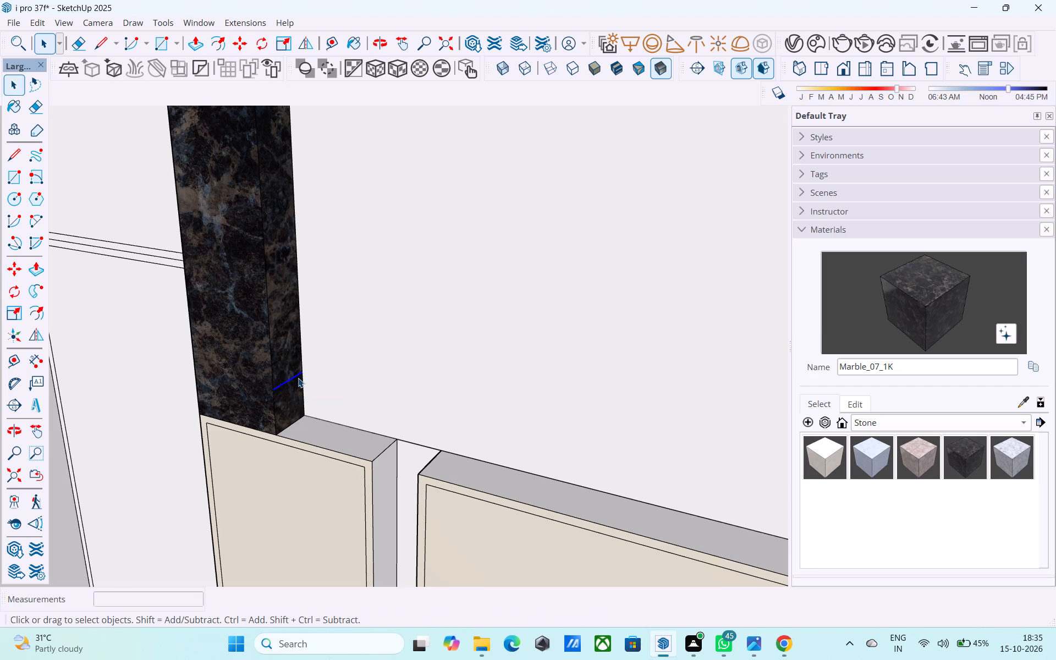
Push/Pull the 6" high face at the strip's base across the wall's bottom to its far edge as a marble band.
click(299, 378)
key(p)
click(290, 393)
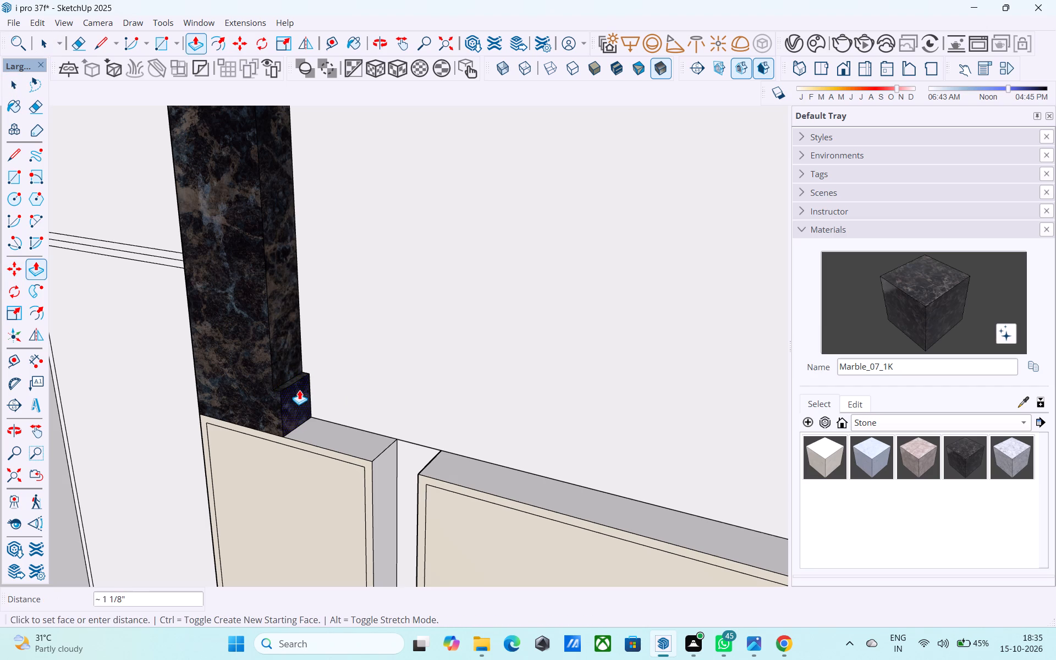
scroll(299, 389, down, 4)
middle_drag(300, 394, 254, 341)
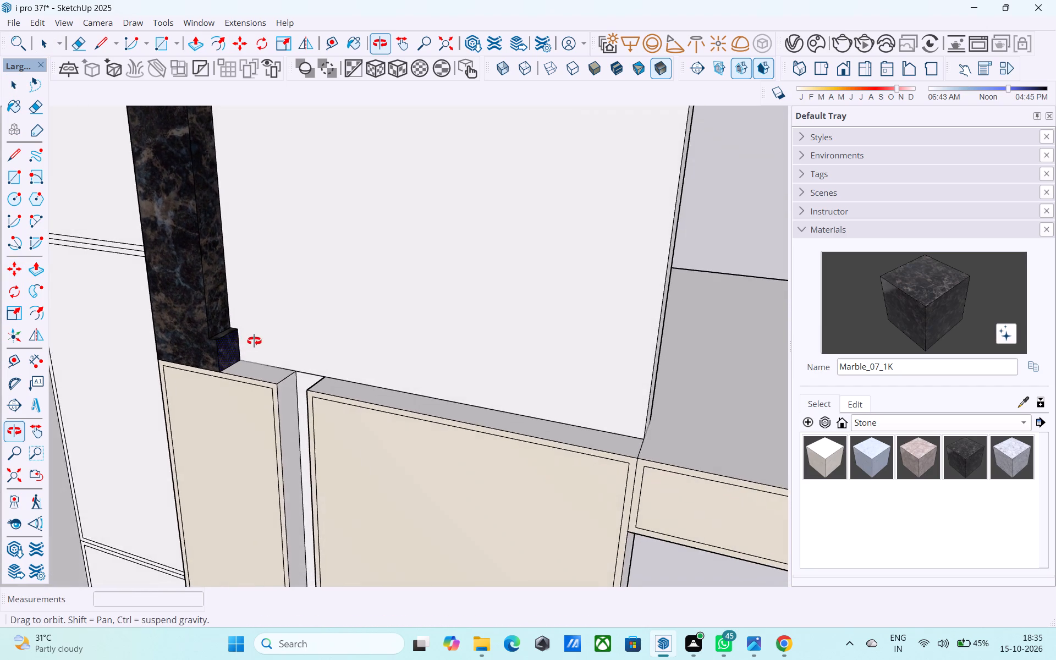
middle_drag(254, 341, 285, 336)
scroll(306, 335, down, 5)
shift+middle_drag(541, 388, 487, 365)
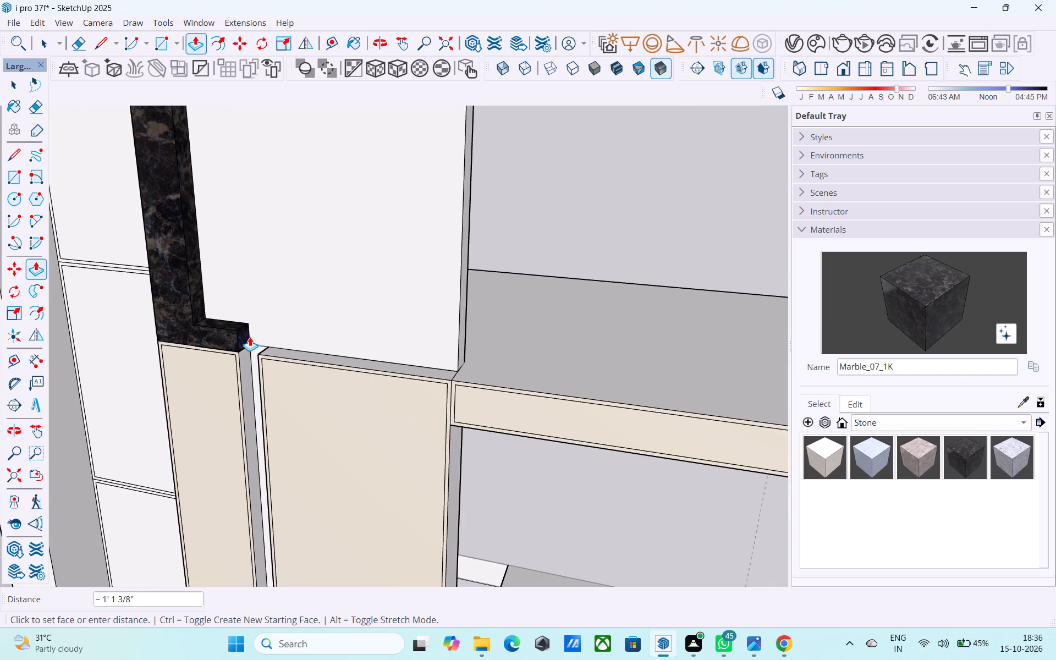
click(250, 336)
click(248, 333)
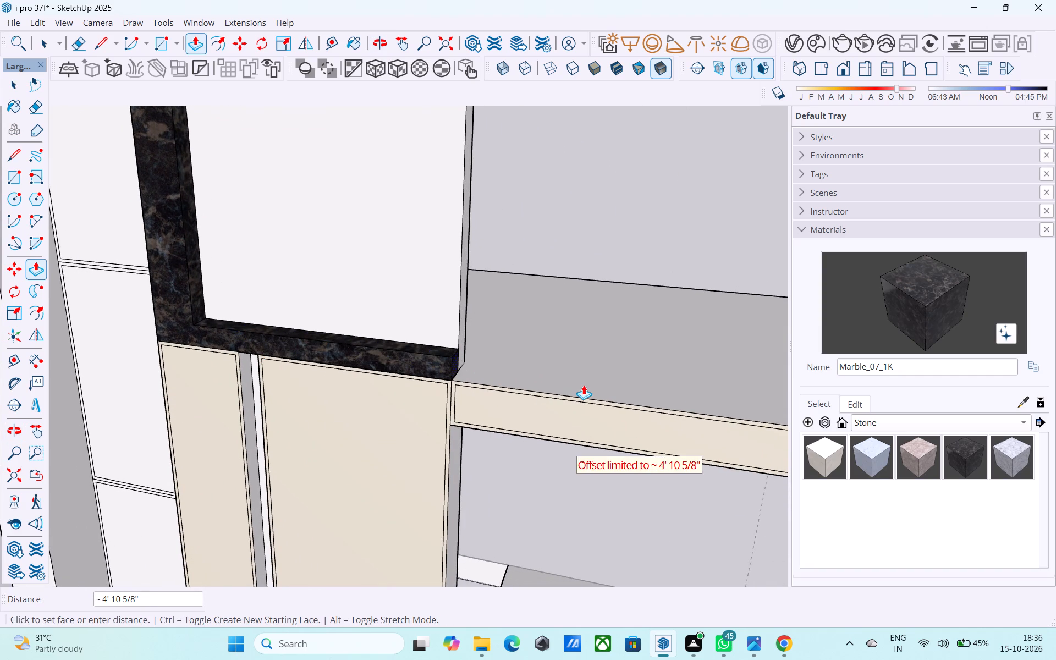
click(584, 385)
Push/Pull the bottom marble band's end past the wall along the slab, trying 10' and 6', and settle on 4'.
click(447, 365)
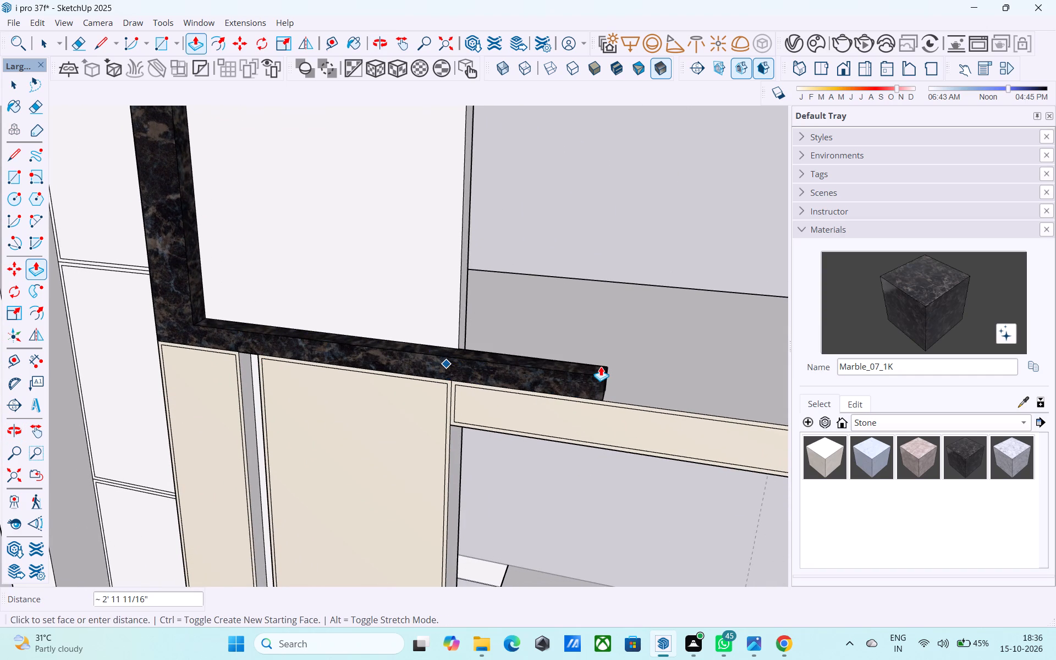
text(10')
key(Return)
text(6')
key(Return)
scroll(528, 370, down, 5)
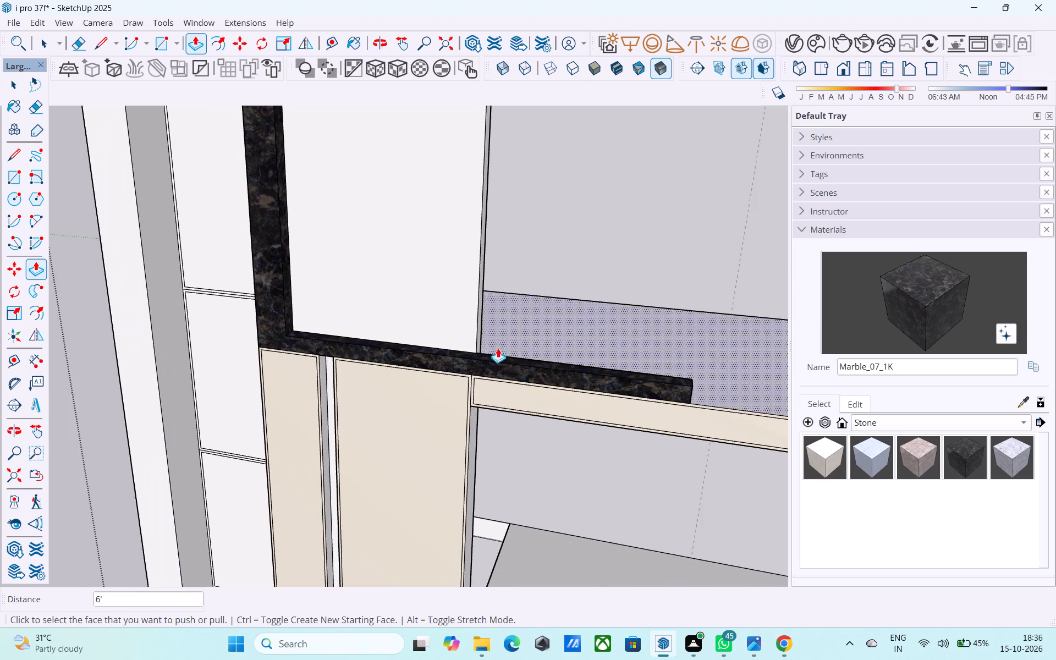
scroll(498, 348, down, 13)
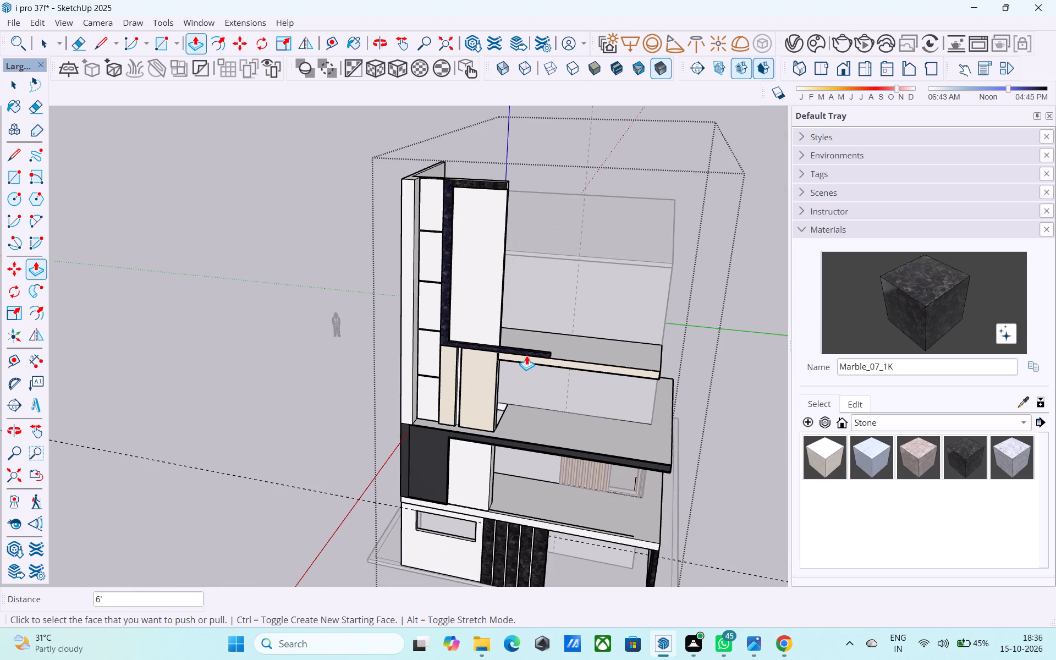
scroll(527, 355, down, 3)
scroll(527, 355, up, 4)
middle_drag(529, 348, 473, 360)
scroll(482, 338, up, 9)
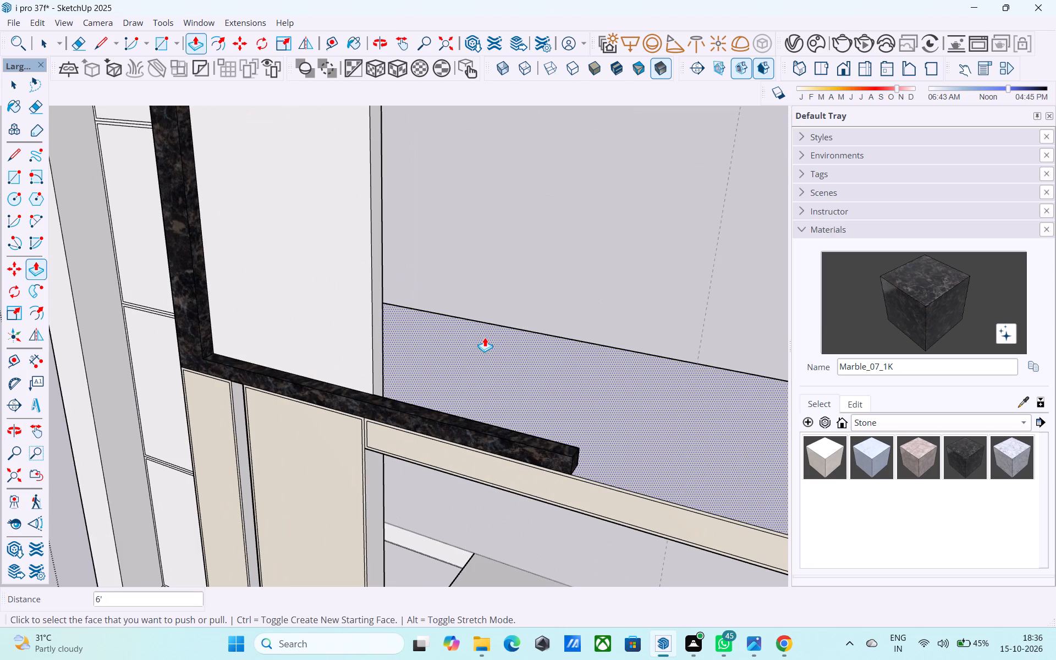
text(4')
key(Return)
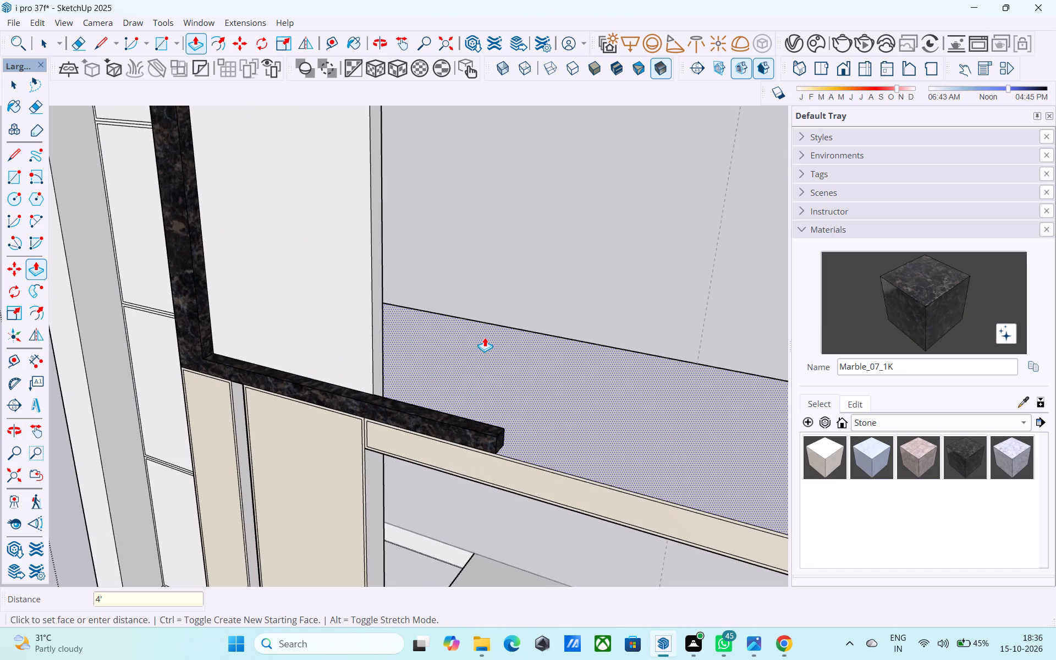
scroll(485, 337, down, 13)
key(space)
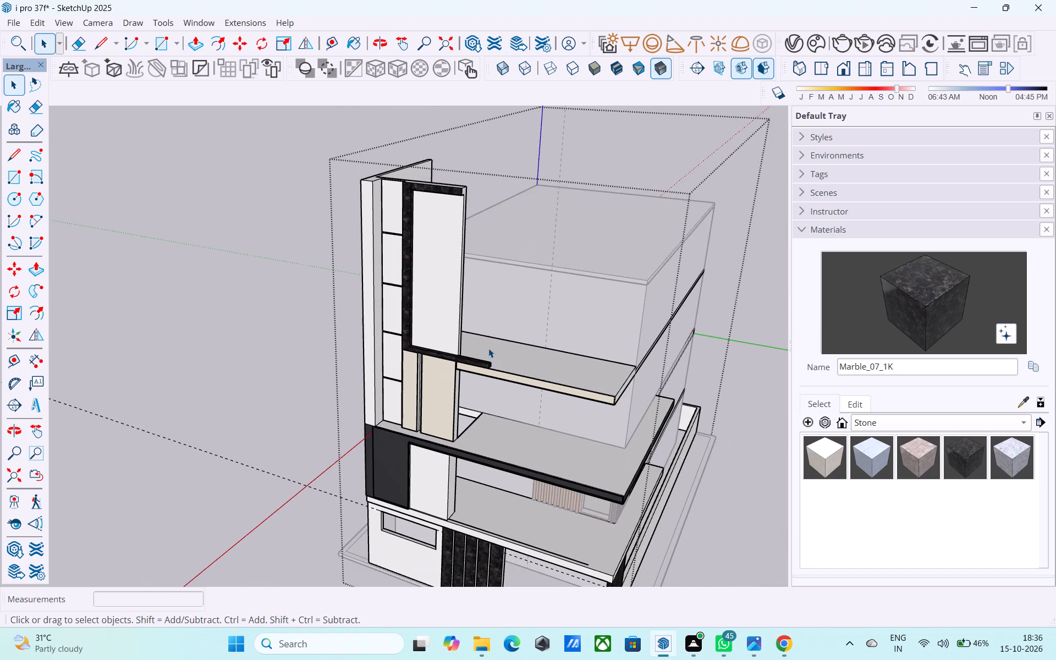
Draw a line about 6 1/2" long across the wall's end face, continuing the lower edge of the top marble band.
shift+middle_drag(488, 349, 497, 410)
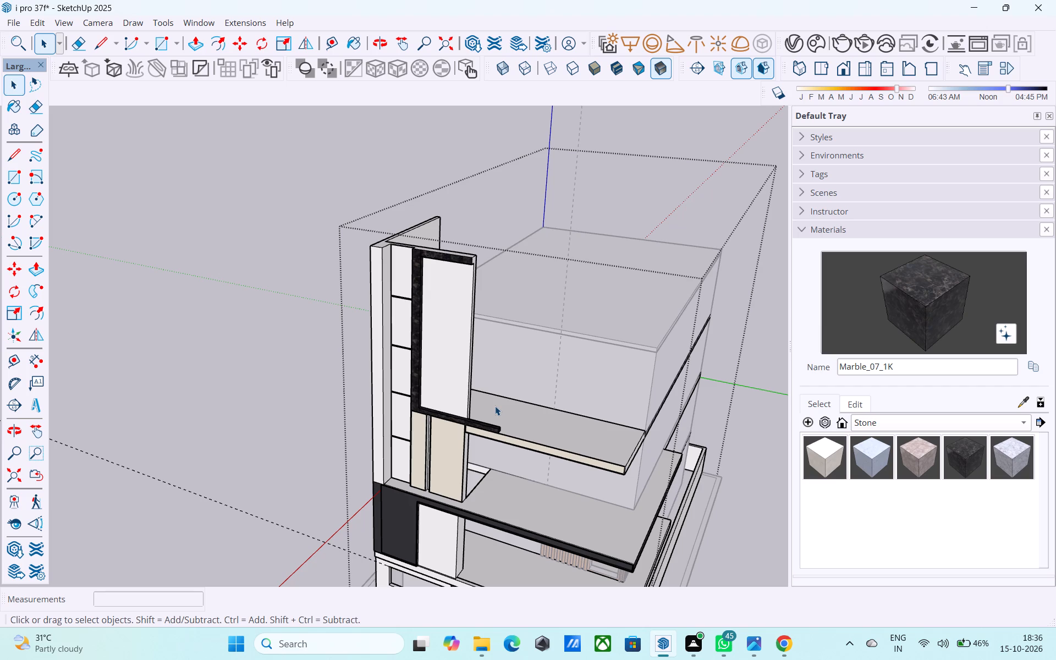
scroll(497, 423, down, 3)
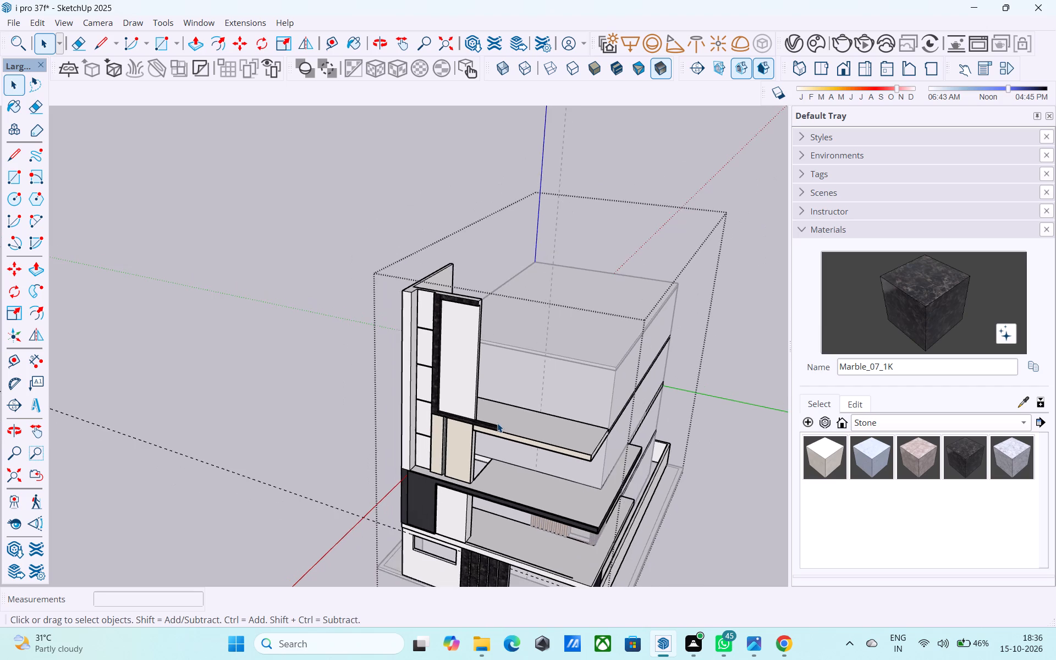
shift+middle_drag(497, 426, 493, 480)
scroll(486, 392, up, 9)
middle_drag(457, 349, 459, 402)
shift+scroll(459, 402, up, 1)
scroll(464, 384, up, 1)
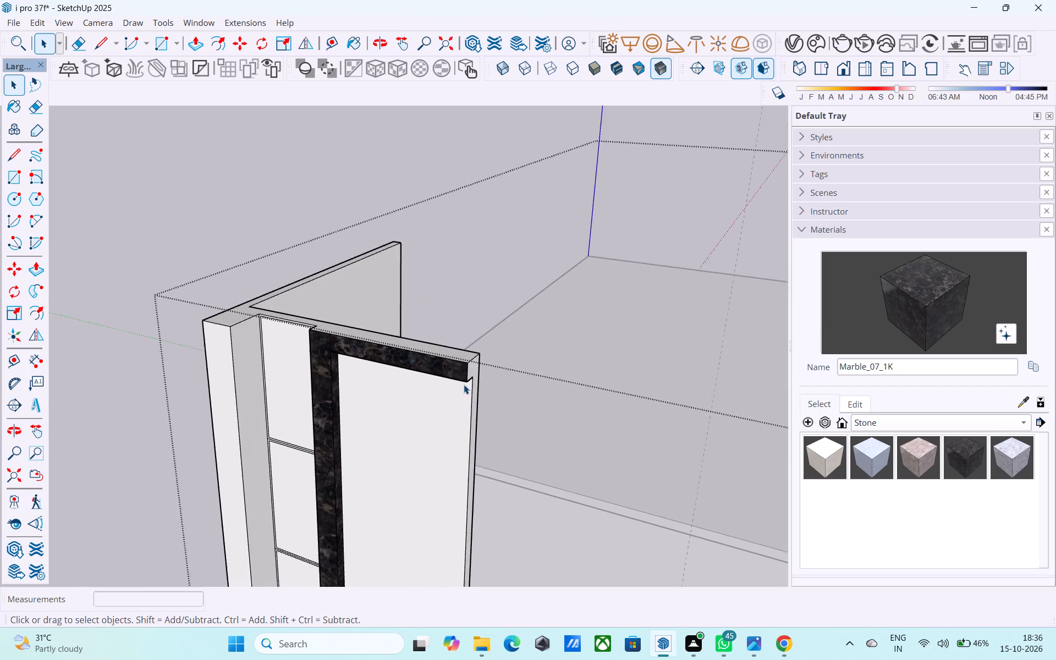
scroll(464, 384, up, 2)
key(l)
click(476, 373)
click(484, 371)
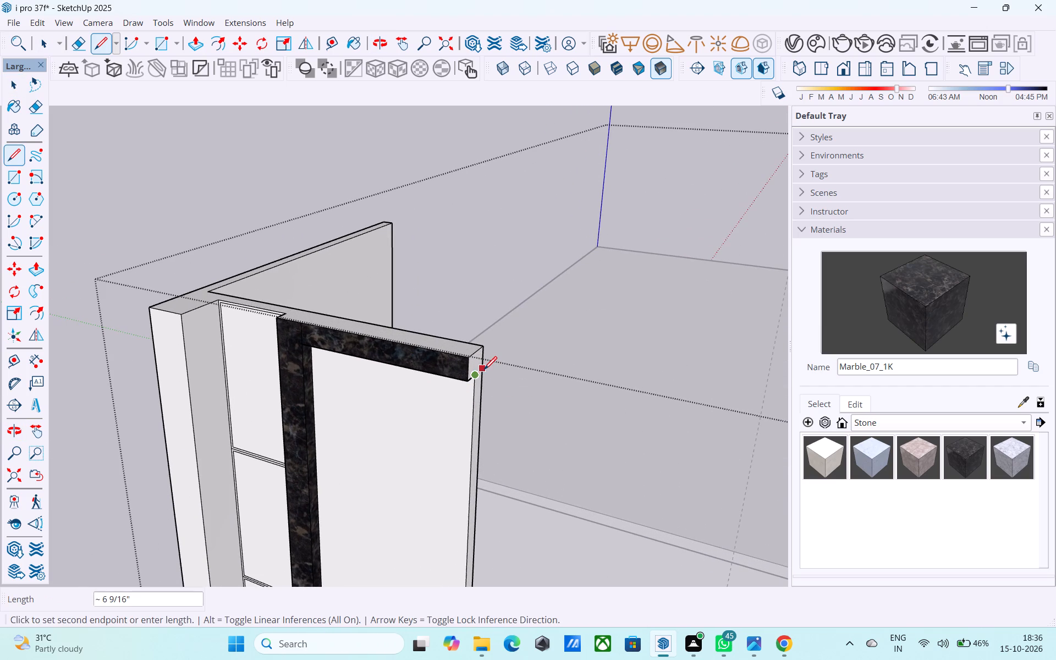
middle_drag(484, 371, 255, 367)
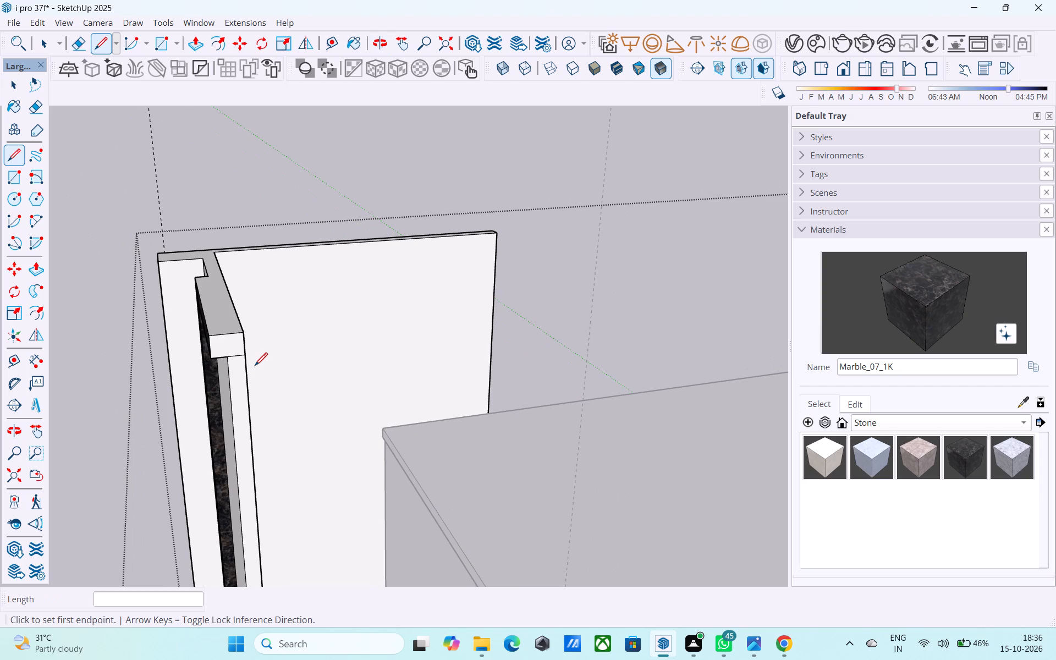
scroll(272, 374, down, 16)
middle_drag(446, 444, 472, 350)
scroll(485, 484, up, 1)
shift+middle_drag(485, 484, 484, 329)
key(space)
Examine the house's side elevation, projecting slabs and front facade from several angles.
middle_drag(479, 341, 594, 472)
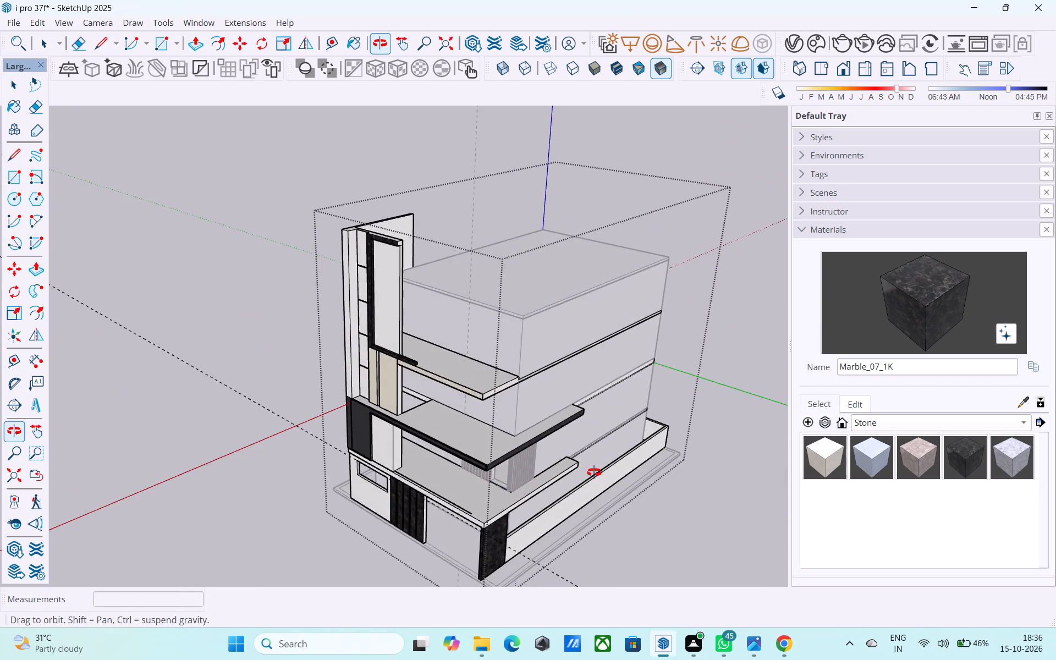
middle_drag(594, 472, 463, 428)
scroll(459, 430, up, 3)
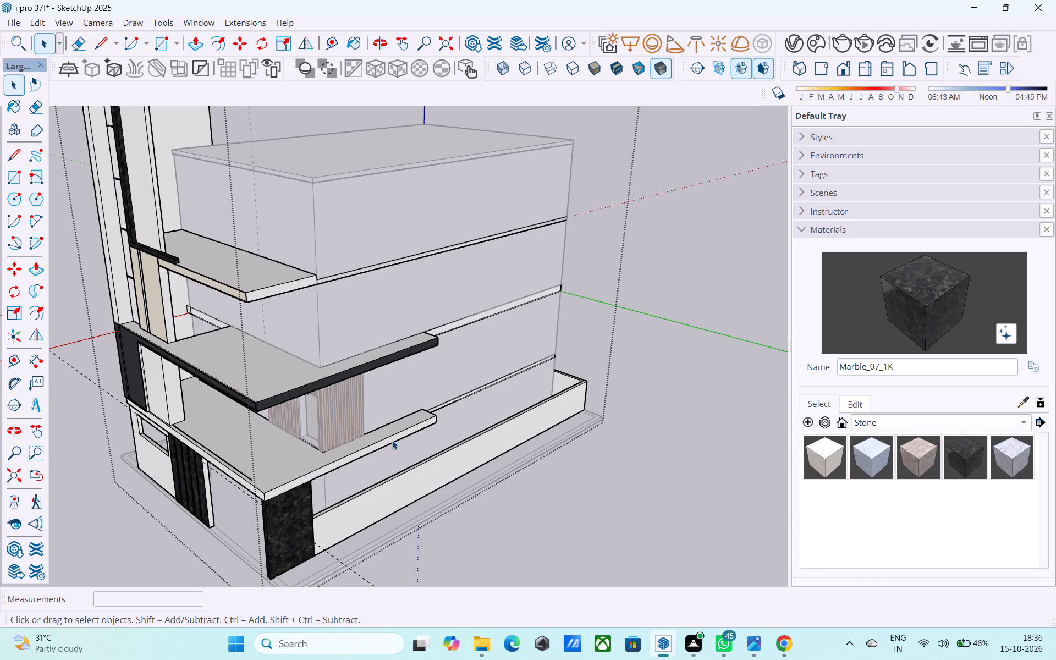
middle_click(392, 439)
scroll(392, 441, up, 2)
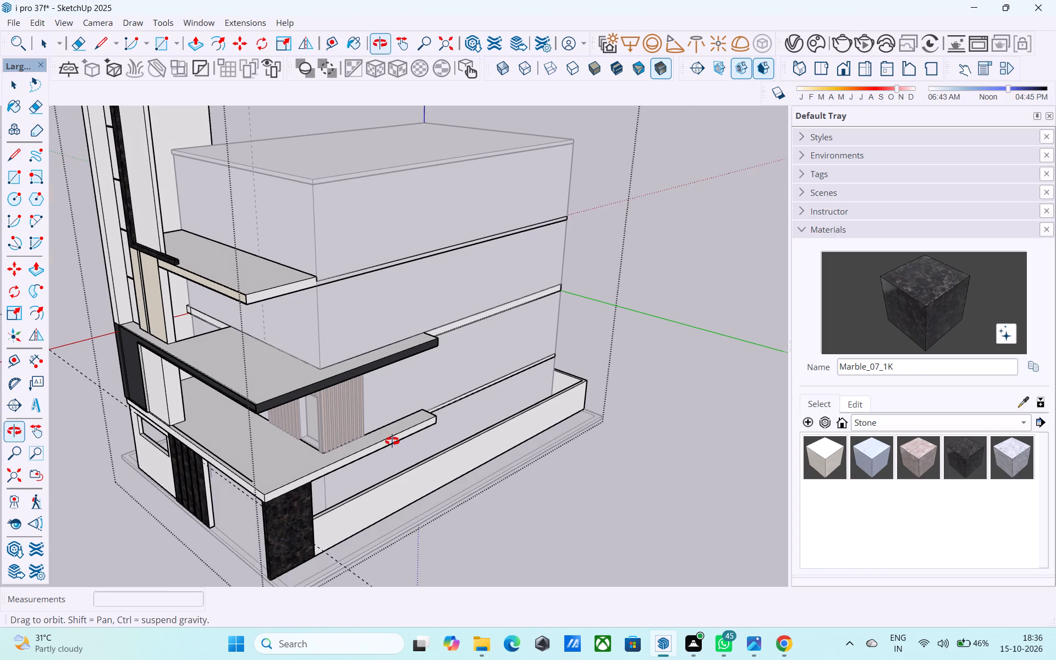
scroll(392, 441, up, 2)
middle_drag(392, 441, 465, 477)
middle_drag(412, 368, 408, 351)
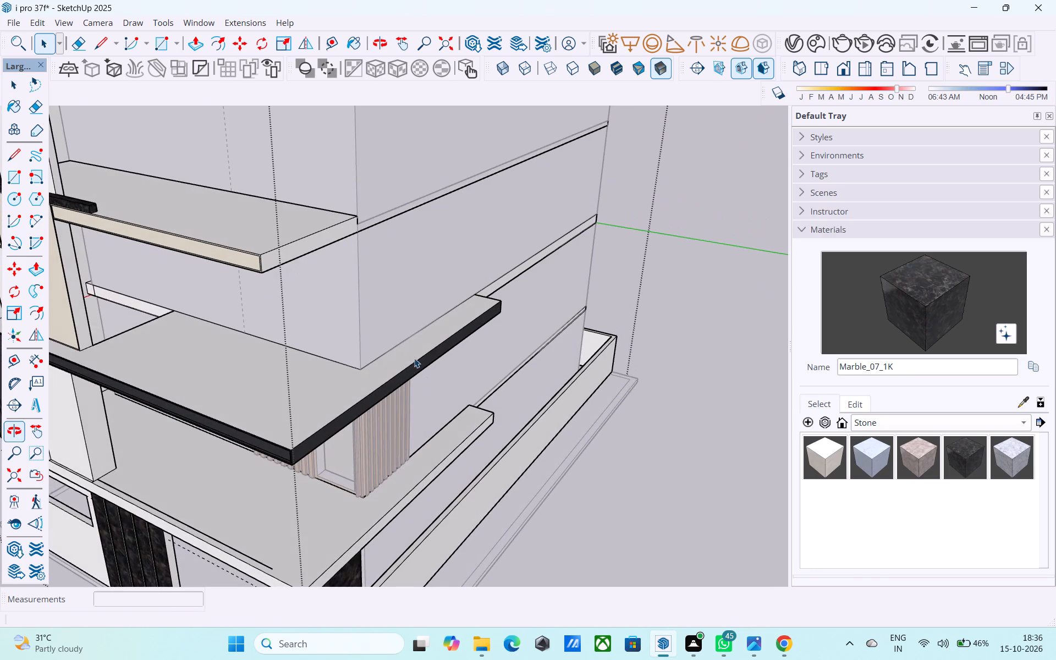
scroll(436, 430, down, 5)
scroll(414, 474, up, 4)
middle_drag(382, 495, 271, 364)
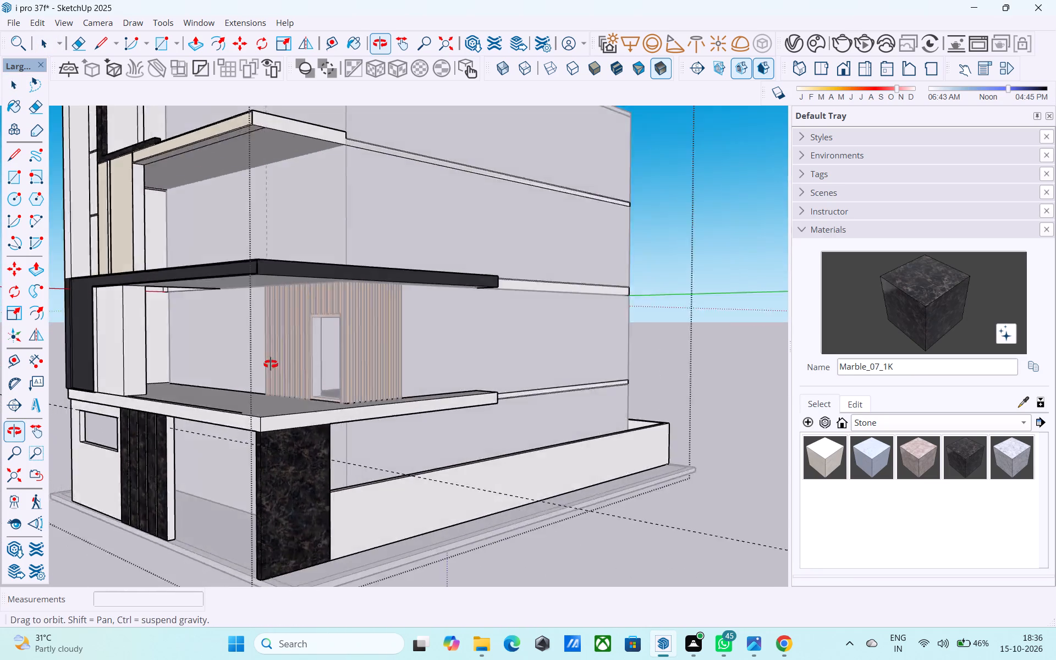
middle_drag(271, 364, 272, 337)
scroll(273, 338, up, 1)
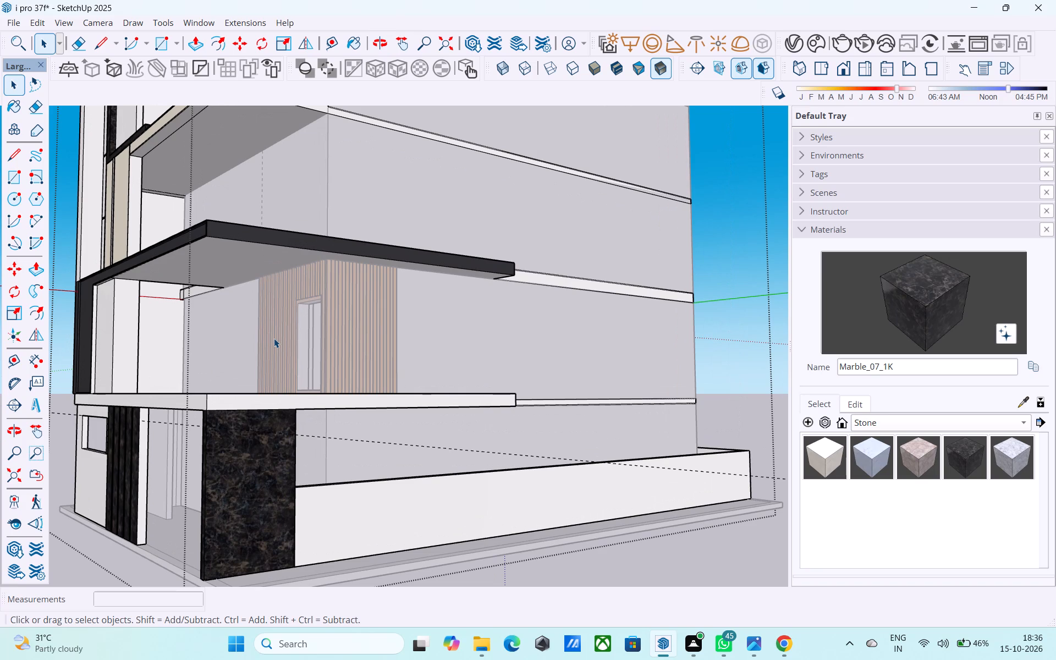
middle_drag(414, 337, 144, 424)
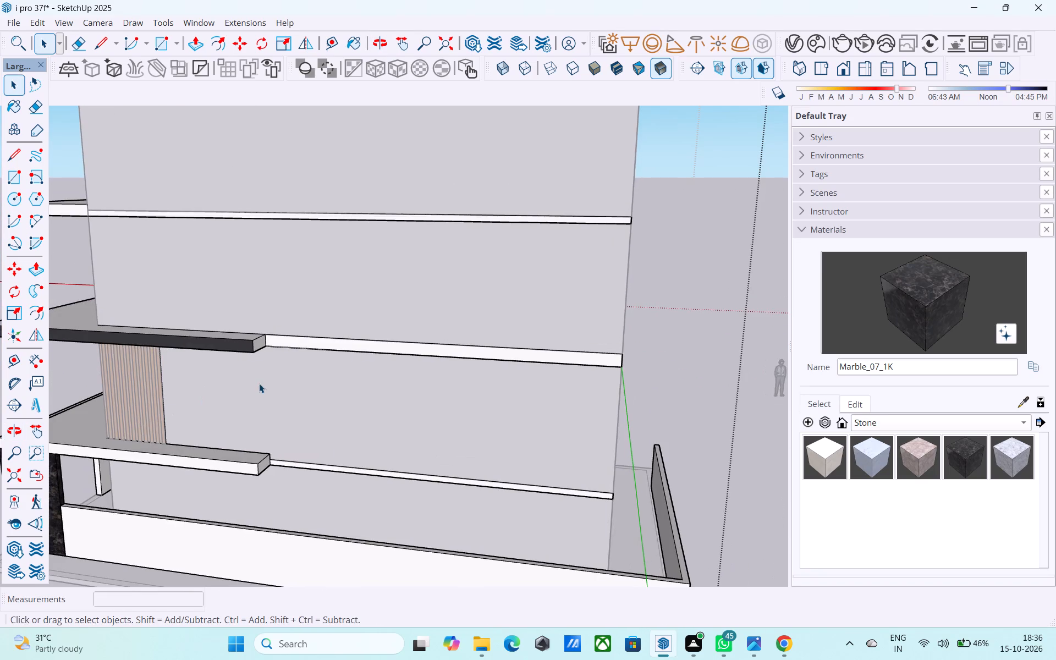
scroll(335, 357, down, 5)
middle_drag(327, 365, 404, 358)
middle_drag(356, 359, 409, 459)
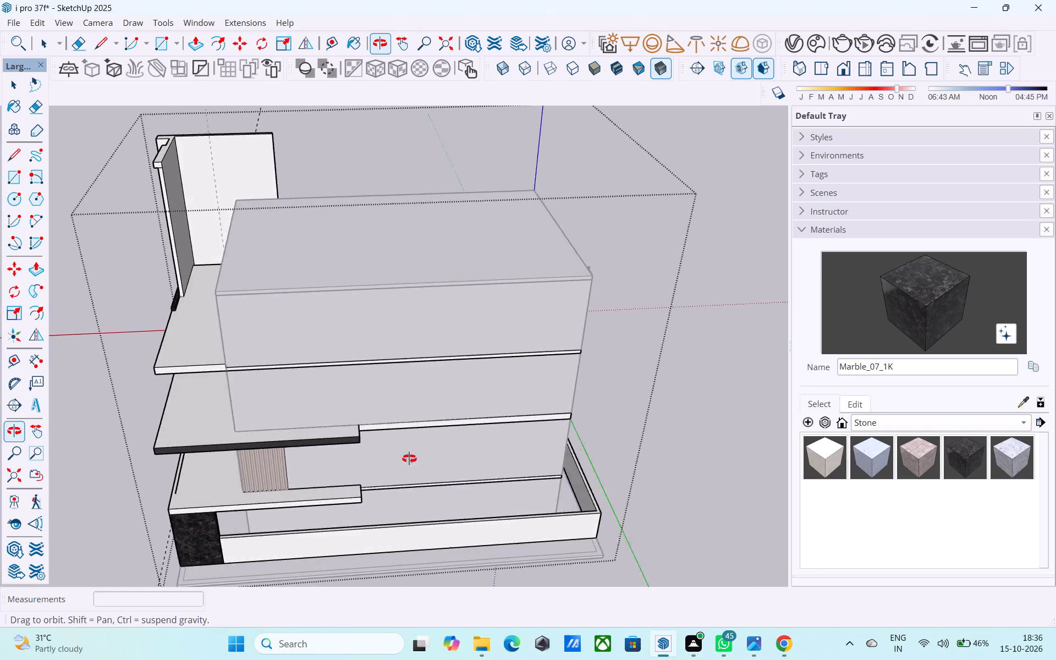
middle_drag(409, 459, 661, 404)
scroll(567, 370, down, 4)
middle_drag(556, 371, 614, 370)
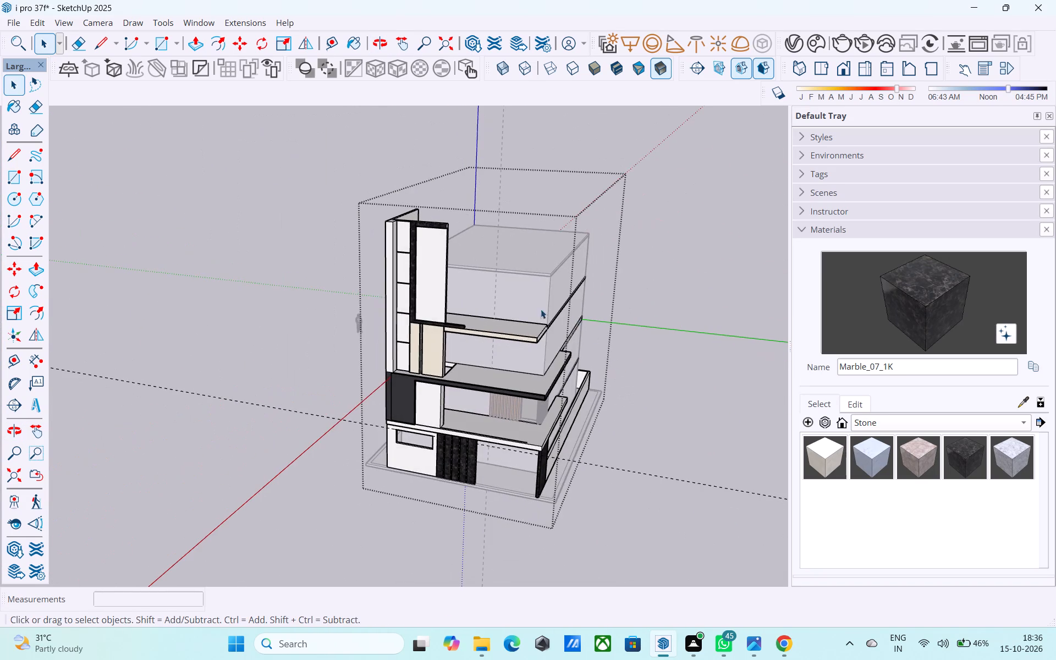
scroll(431, 295, up, 7)
scroll(427, 293, down, 5)
middle_drag(426, 301, 505, 285)
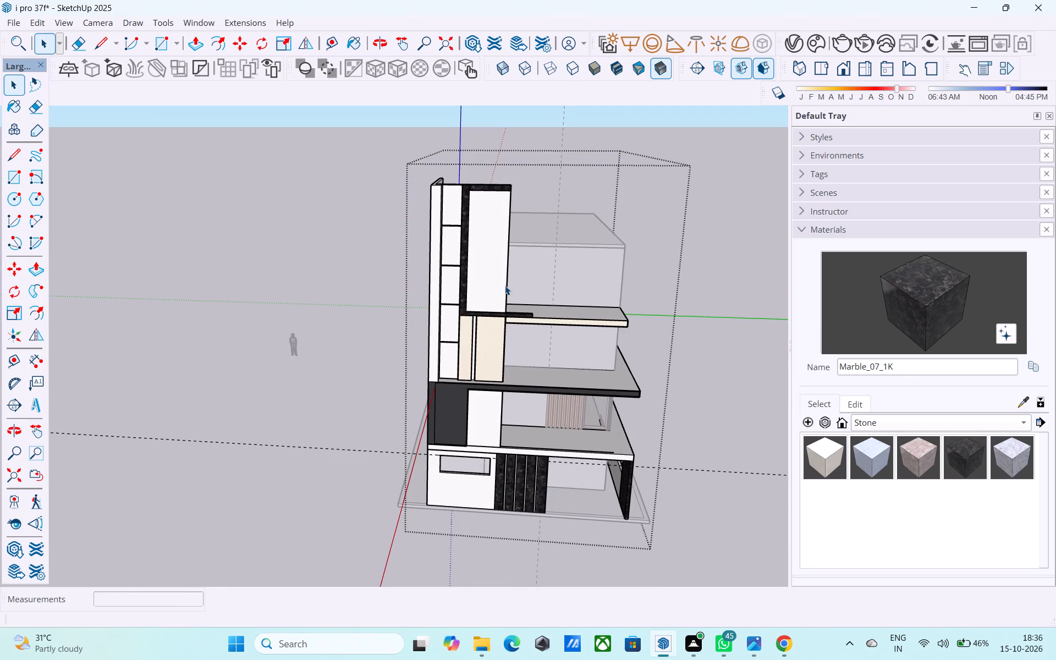
Save the model.
key(ctrl+s)
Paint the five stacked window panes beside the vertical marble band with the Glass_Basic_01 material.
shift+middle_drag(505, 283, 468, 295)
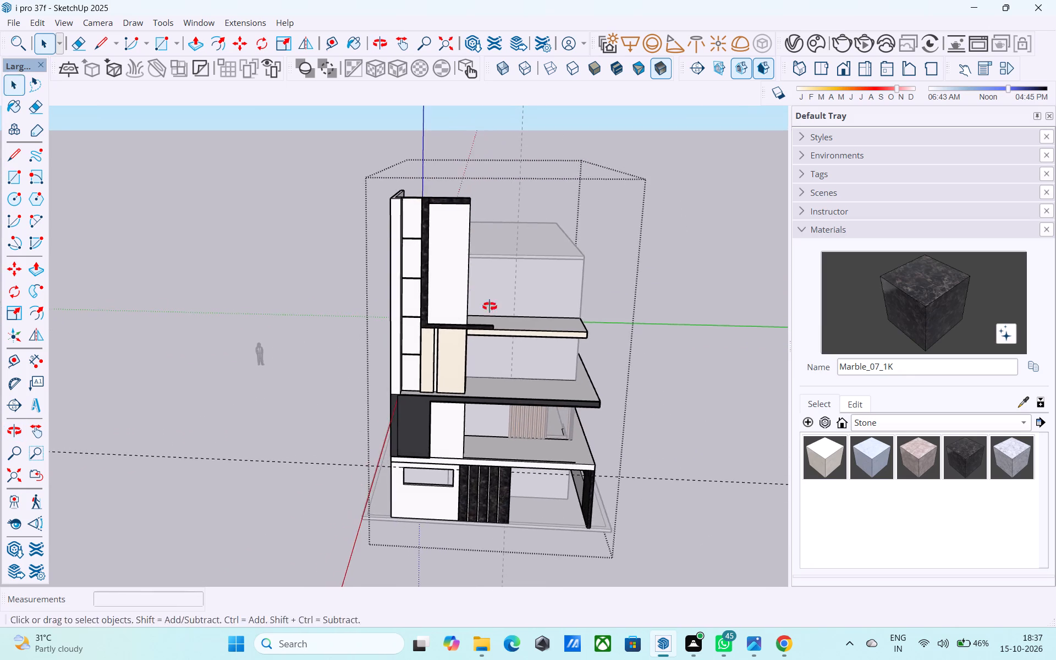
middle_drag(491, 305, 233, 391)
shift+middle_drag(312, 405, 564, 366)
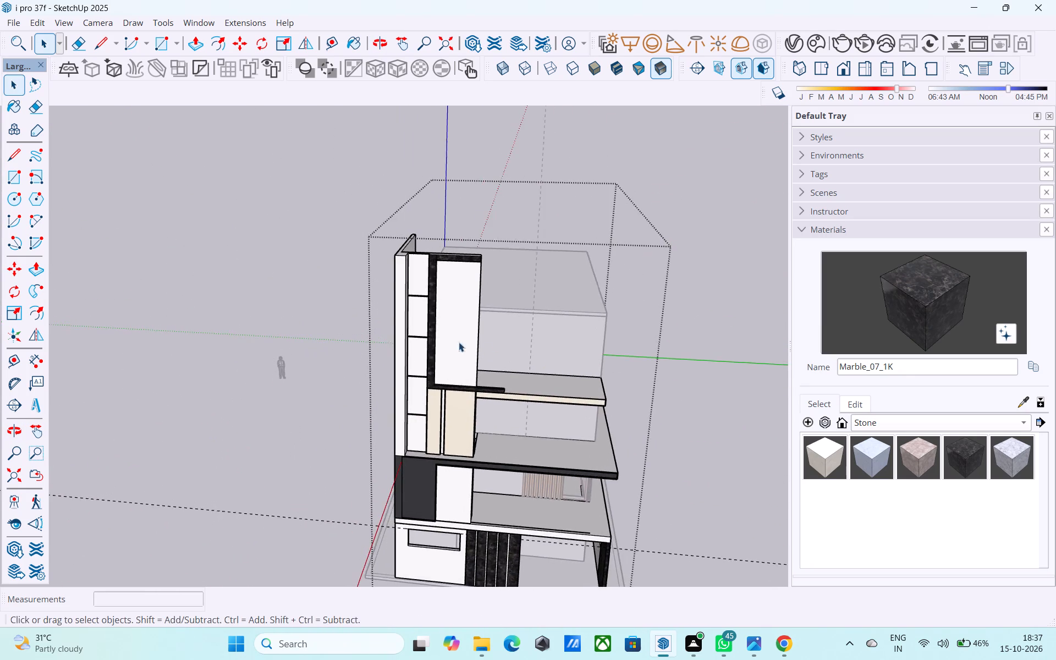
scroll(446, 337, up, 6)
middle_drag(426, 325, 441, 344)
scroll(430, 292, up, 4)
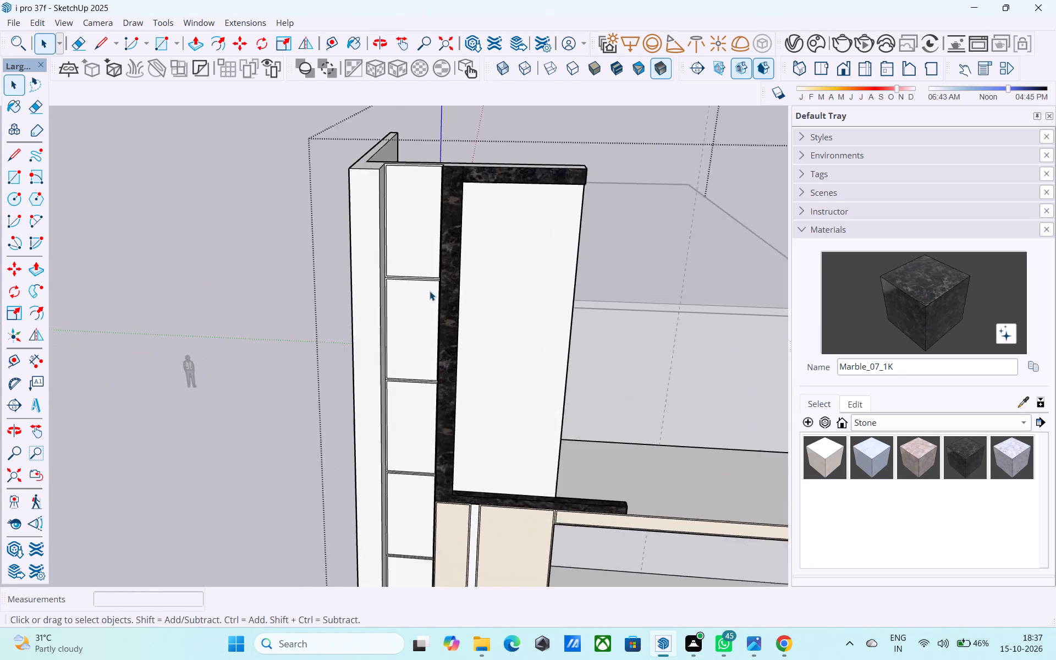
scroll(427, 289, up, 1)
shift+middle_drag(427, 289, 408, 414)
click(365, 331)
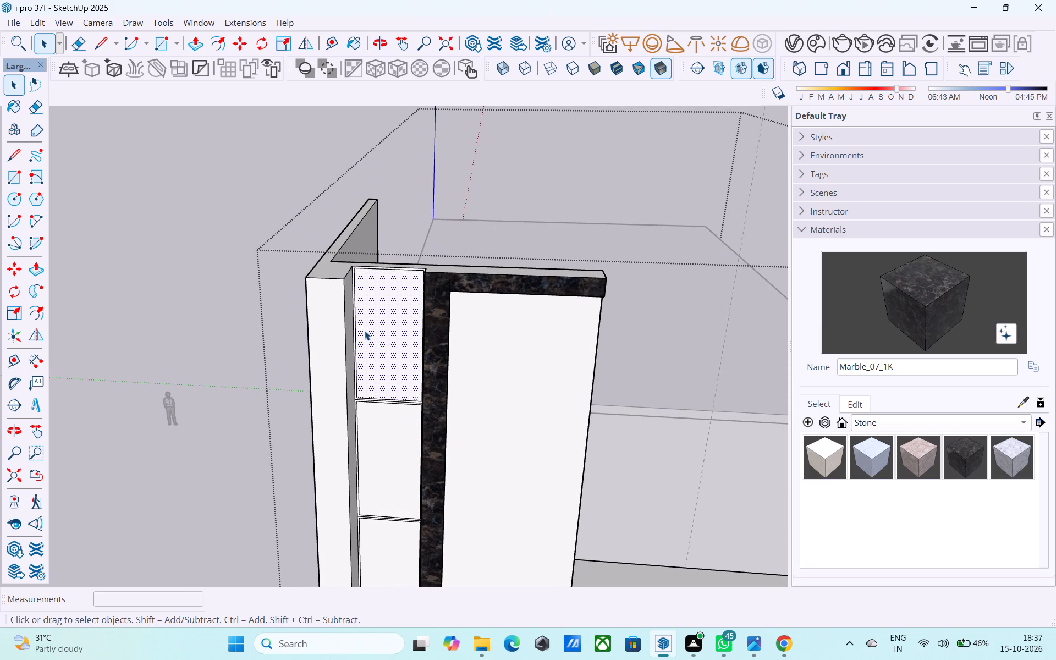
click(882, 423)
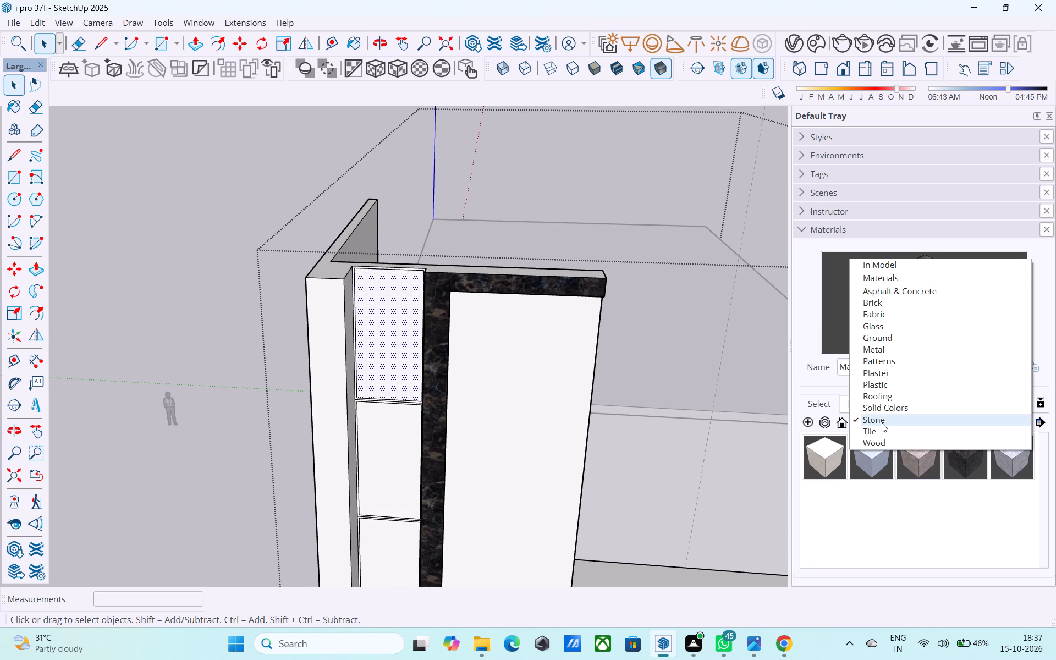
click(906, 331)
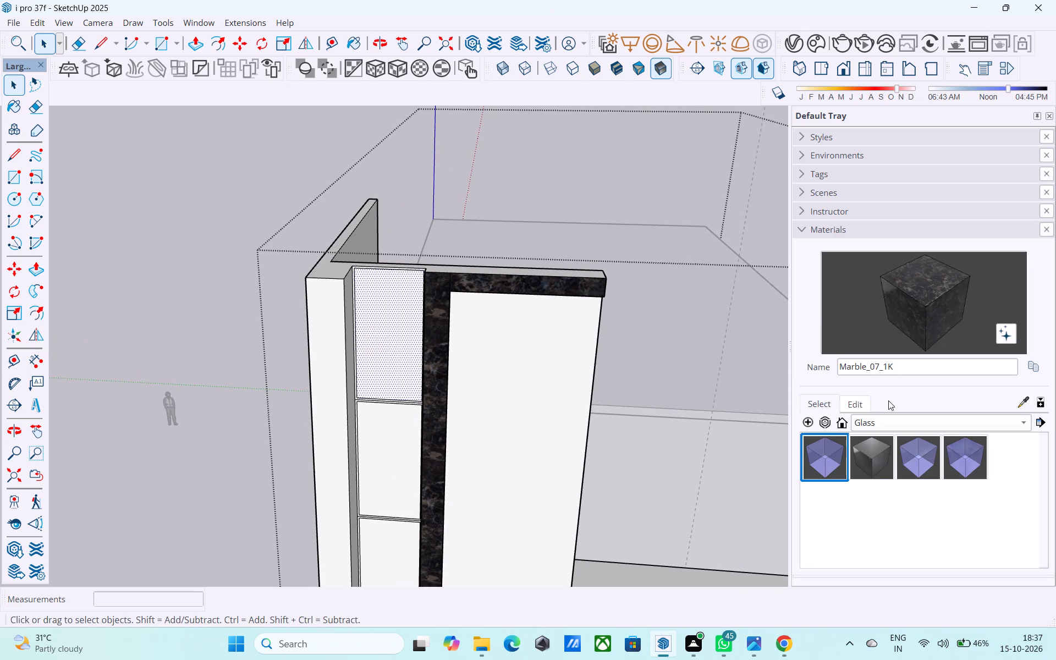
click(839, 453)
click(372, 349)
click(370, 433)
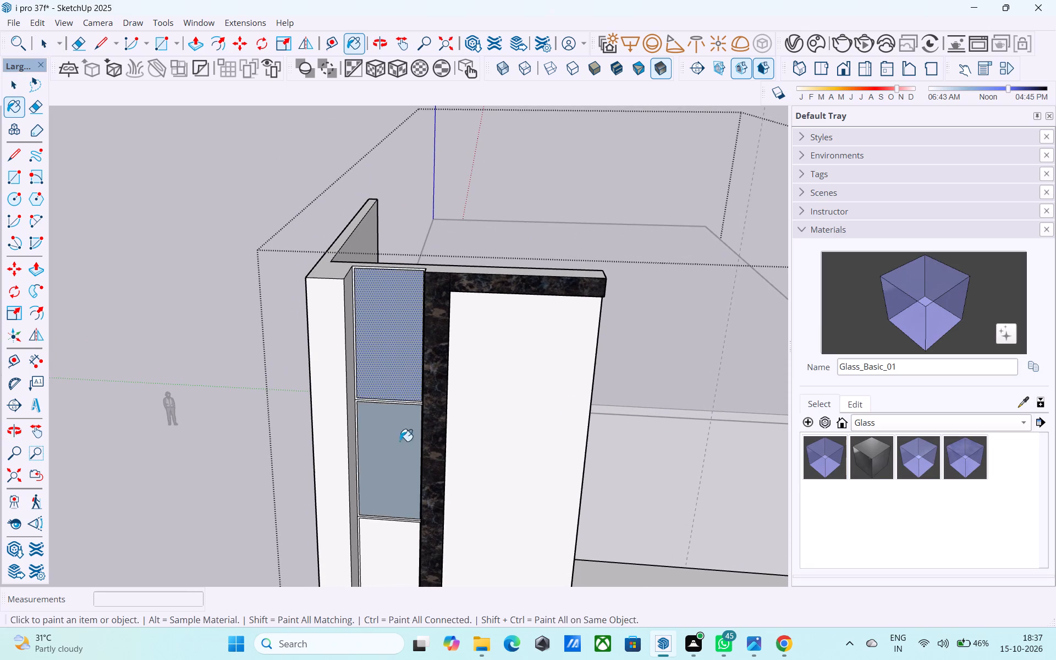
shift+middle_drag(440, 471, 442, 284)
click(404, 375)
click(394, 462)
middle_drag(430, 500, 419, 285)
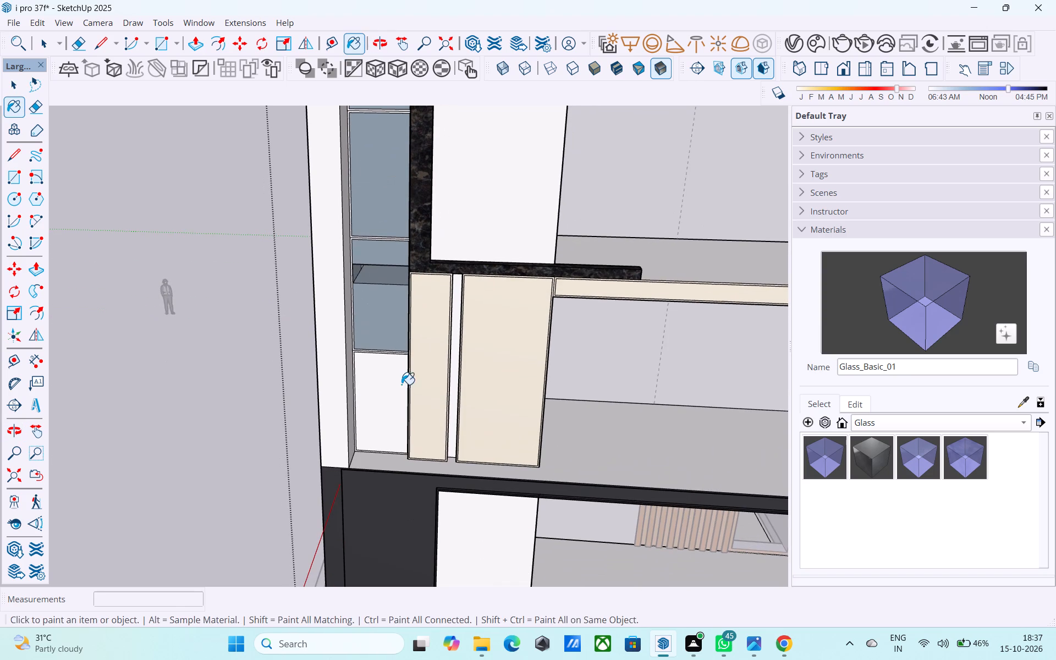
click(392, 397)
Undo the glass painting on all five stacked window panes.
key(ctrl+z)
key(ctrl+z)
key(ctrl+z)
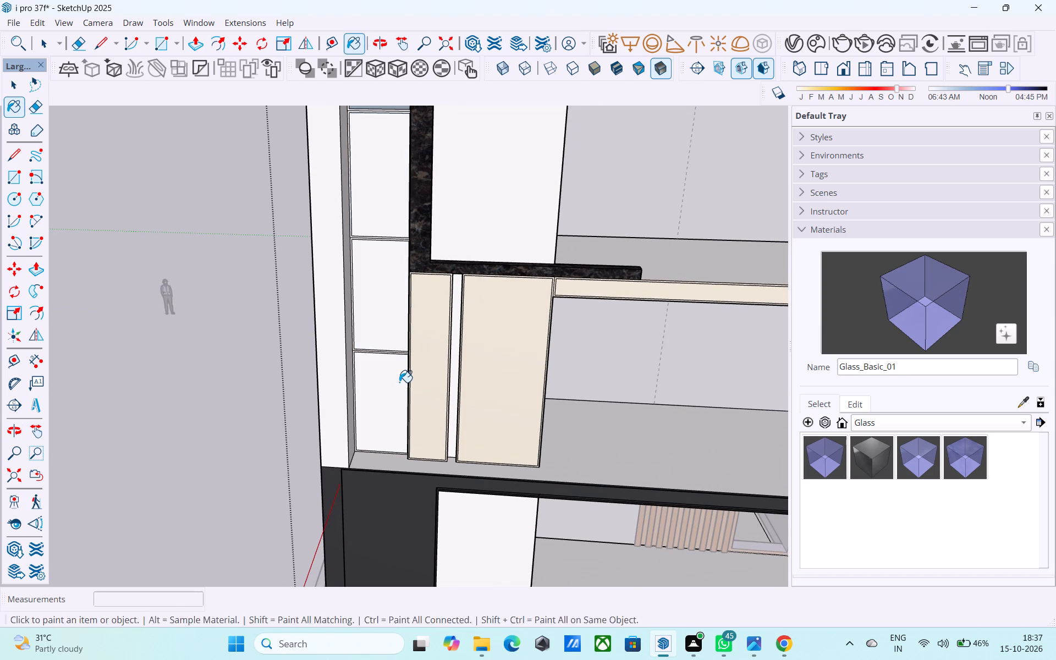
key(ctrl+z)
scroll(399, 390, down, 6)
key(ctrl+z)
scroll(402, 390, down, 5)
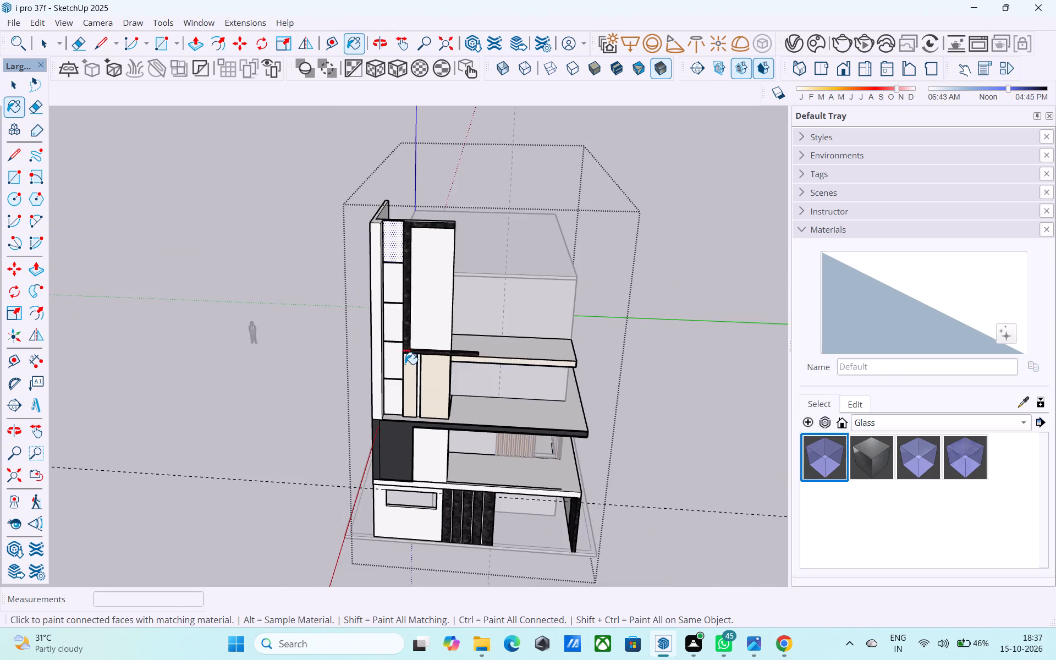
Push/Pull the thin frame border around the topmost window pane outward by 2".
shift+middle_drag(414, 282, 401, 392)
scroll(398, 377, up, 4)
key(space)
click(382, 351)
click(314, 326)
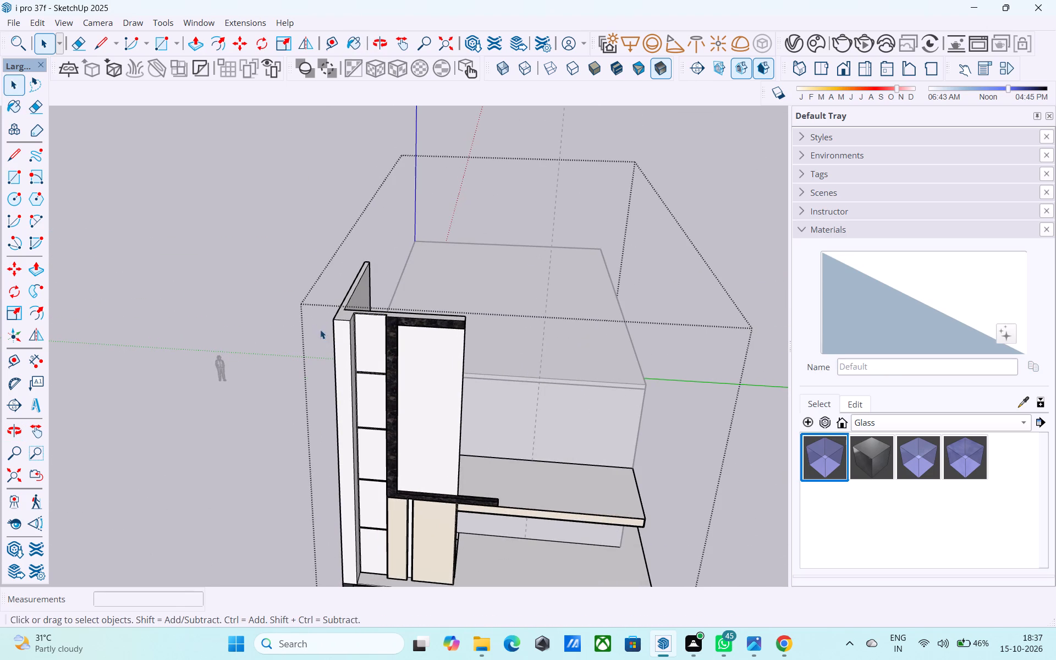
scroll(391, 321, up, 7)
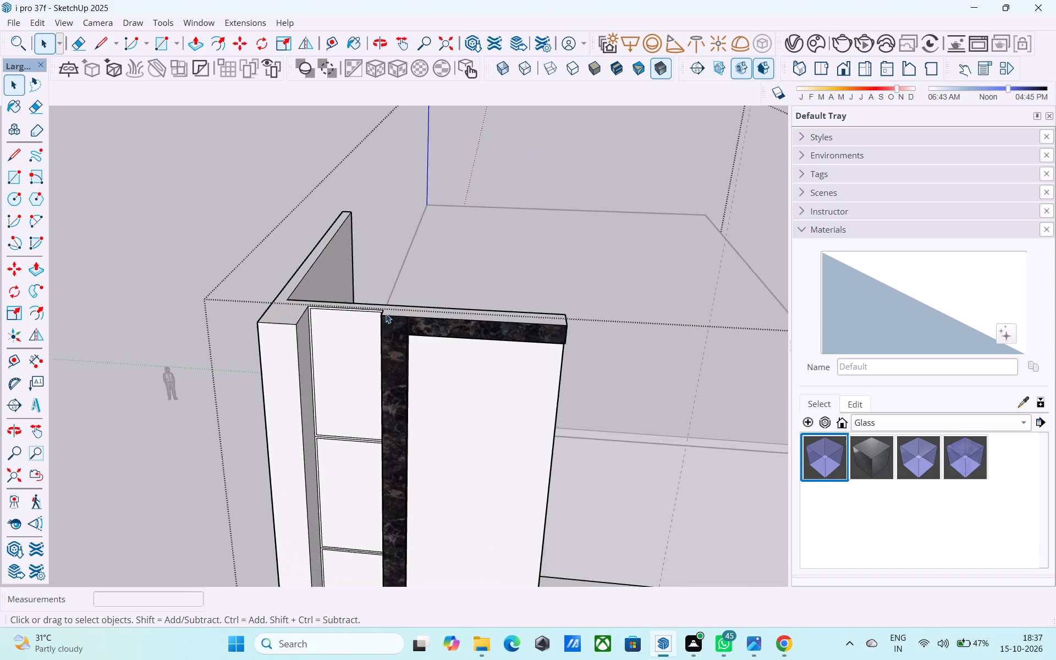
scroll(386, 313, up, 6)
middle_drag(311, 317, 300, 328)
scroll(289, 332, up, 8)
click(270, 285)
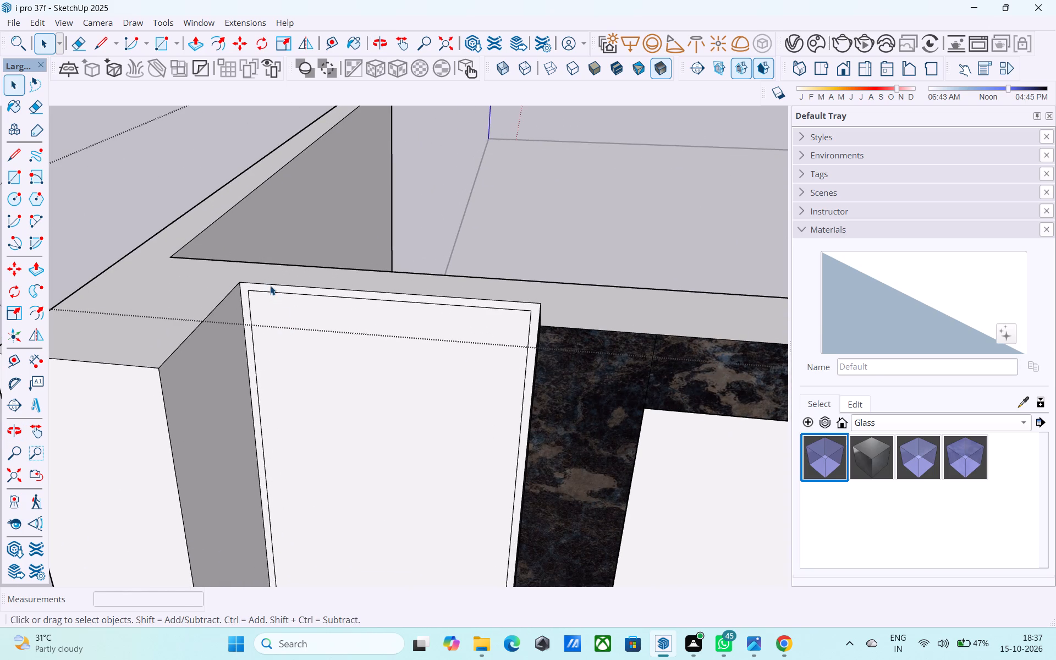
click(274, 288)
scroll(278, 290, down, 7)
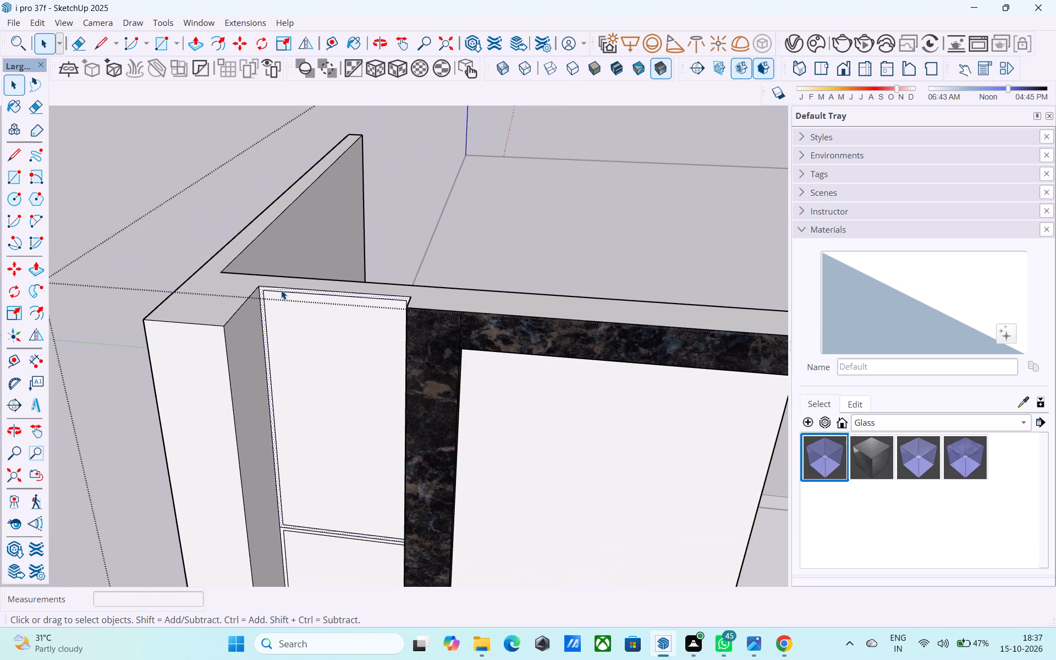
middle_drag(280, 436, 295, 219)
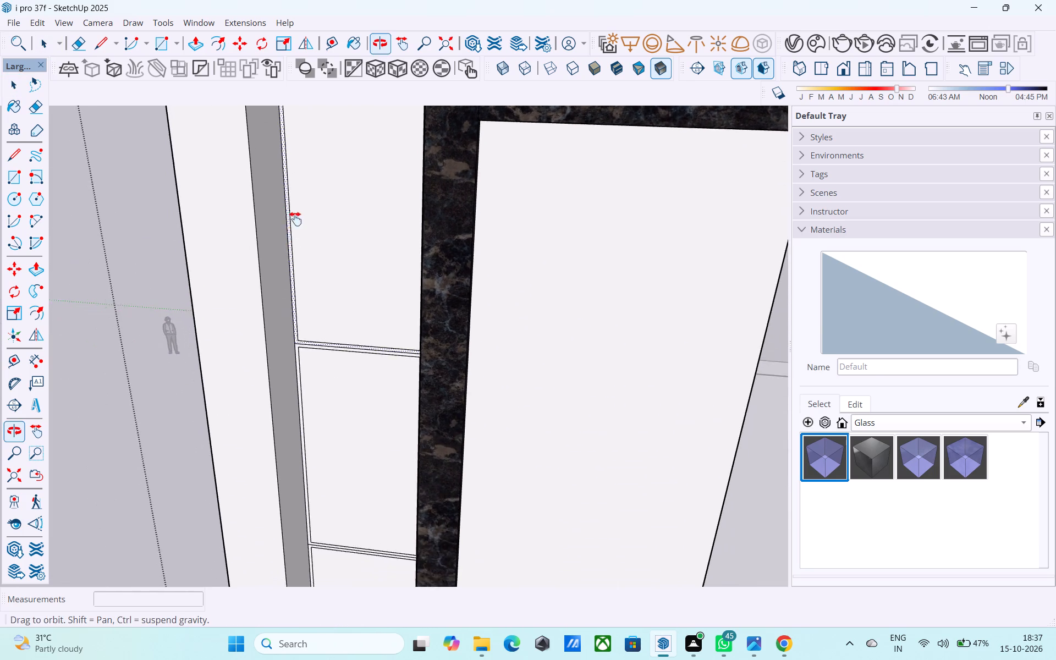
middle_drag(295, 219, 291, 215)
scroll(290, 286, up, 3)
shift+middle_drag(297, 342, 276, 332)
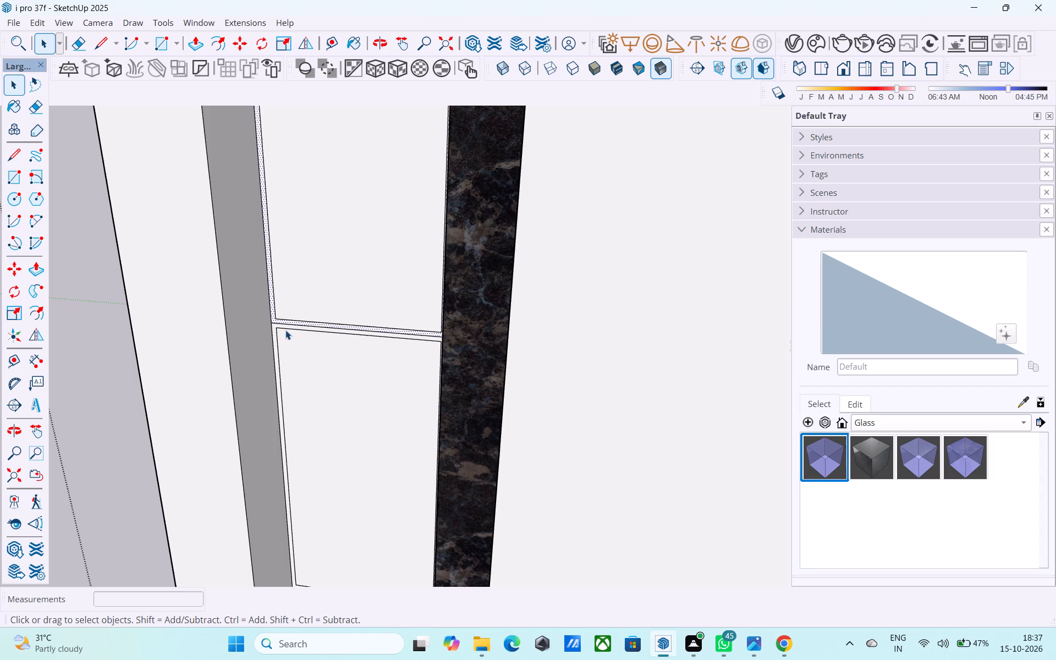
scroll(287, 330, down, 3)
middle_drag(287, 330, 327, 479)
scroll(317, 393, up, 2)
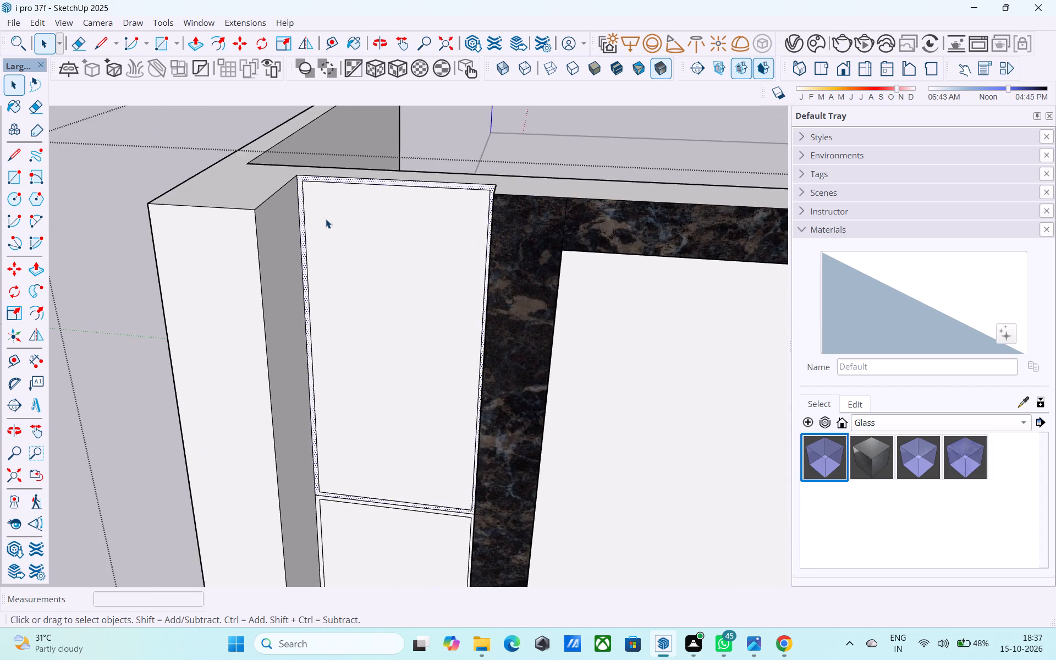
scroll(316, 214, up, 3)
key(p)
click(300, 181)
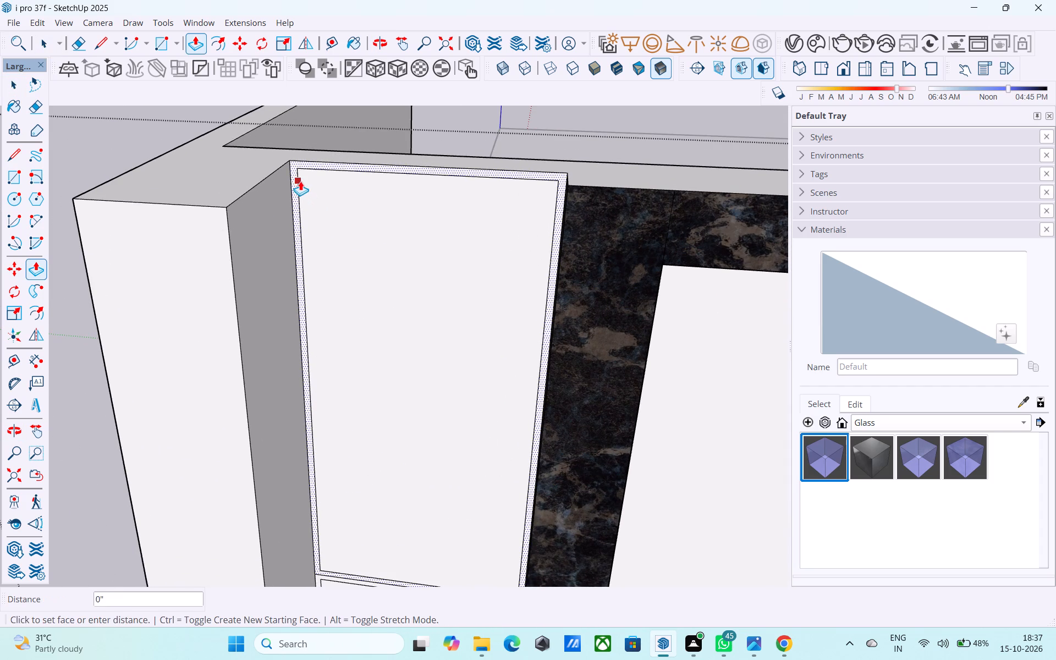
text(2")
key(Return)
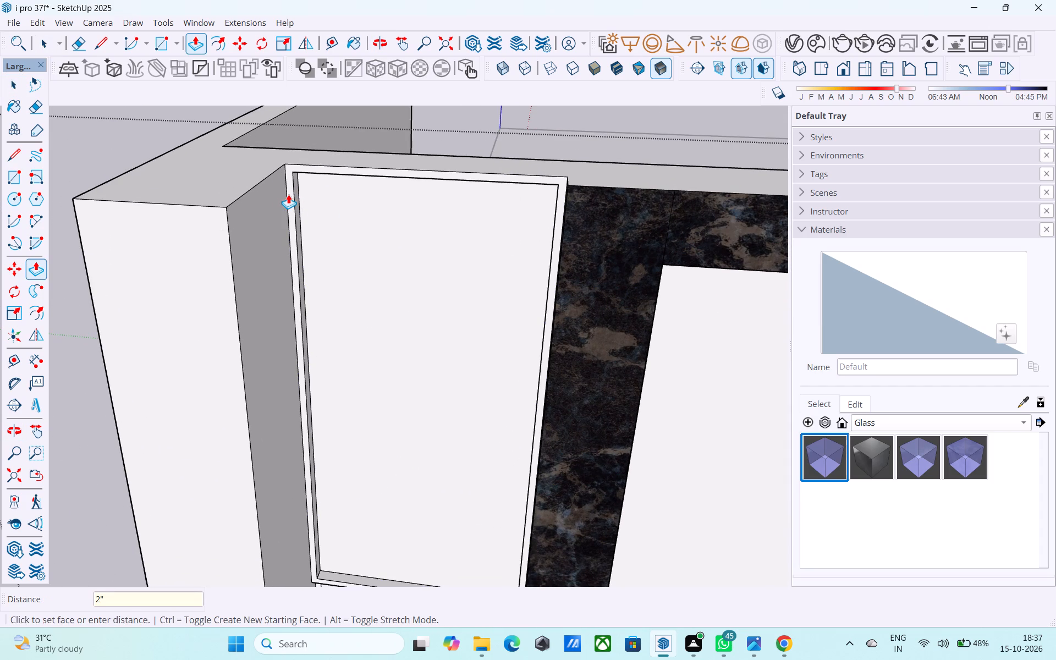
Draw a 5' 10" by 2' 10" rectangle across the front inner edges of the topmost window frame.
key(space)
key(r)
click(296, 171)
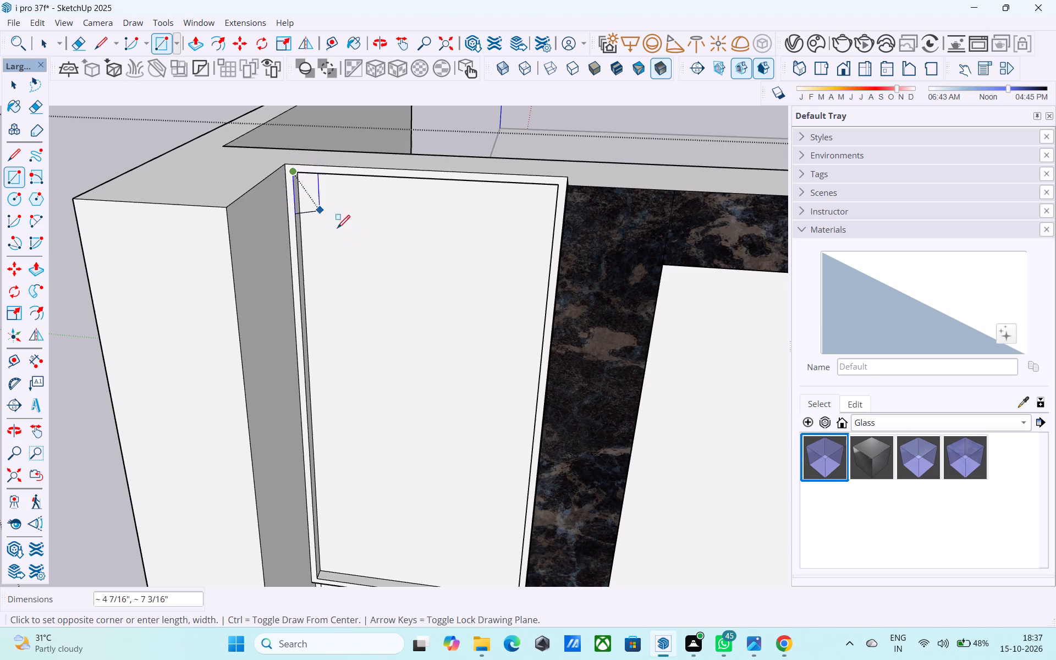
shift+middle_drag(480, 349, 579, 268)
scroll(429, 365, up, 3)
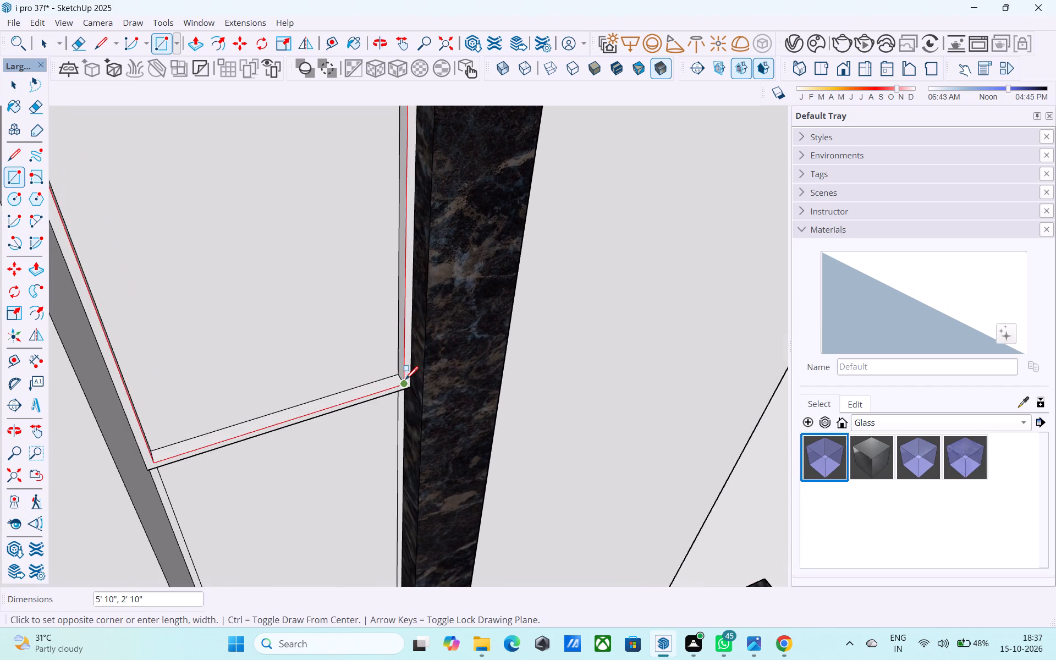
click(405, 381)
Paint the new rectangle in the topmost window frame with Glass_Basic_01.
click(821, 461)
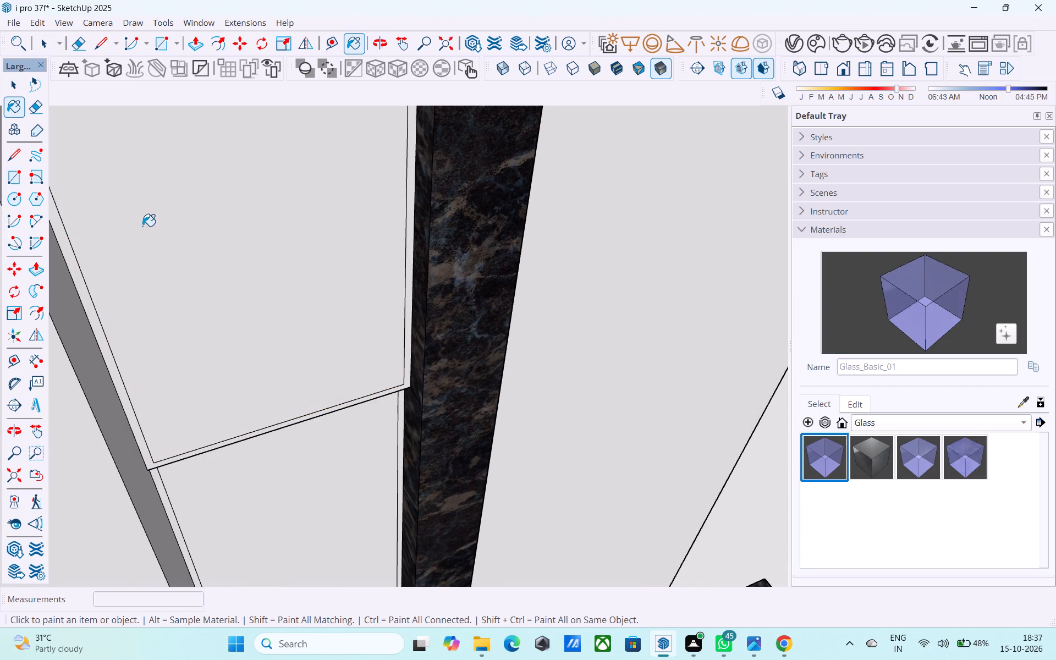
click(142, 226)
Push/Pull the frame borders of the second and third window panes from the top by the same 2".
scroll(221, 258, down, 4)
middle_drag(284, 290, 216, 144)
key(space)
scroll(146, 216, up, 2)
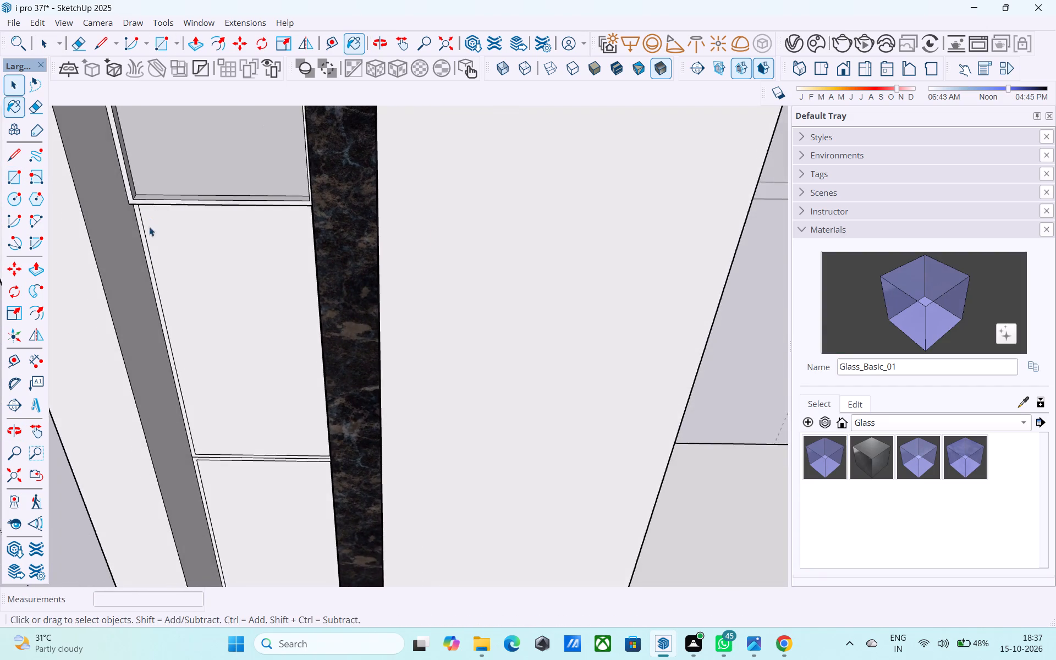
click(142, 241)
scroll(143, 241, up, 1)
key(p)
double_click(143, 241)
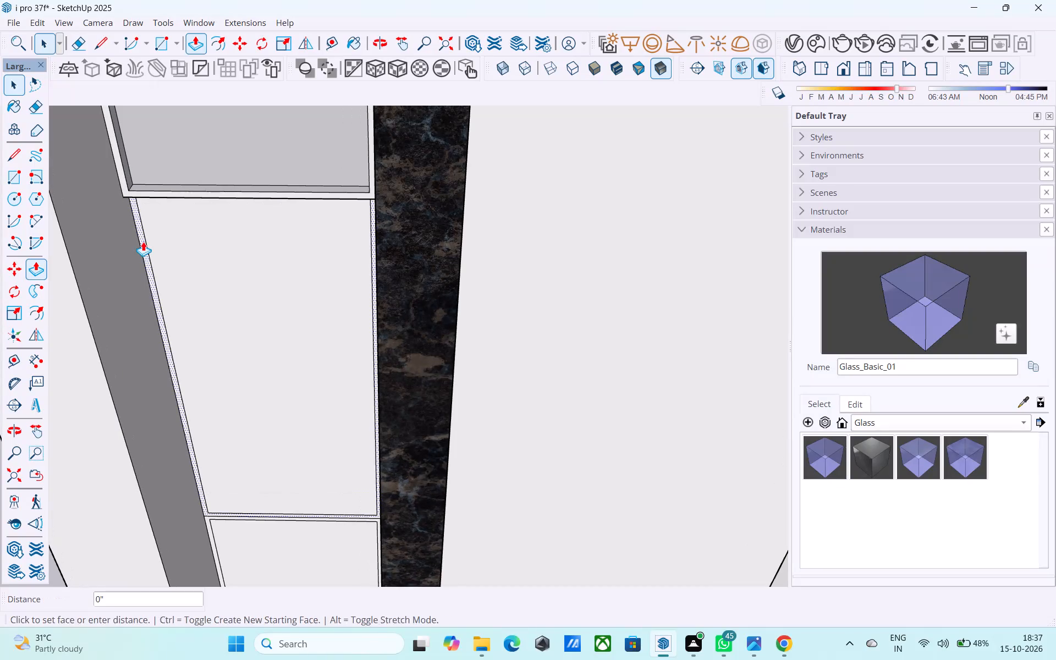
key(space)
shift+middle_drag(169, 284, 202, 150)
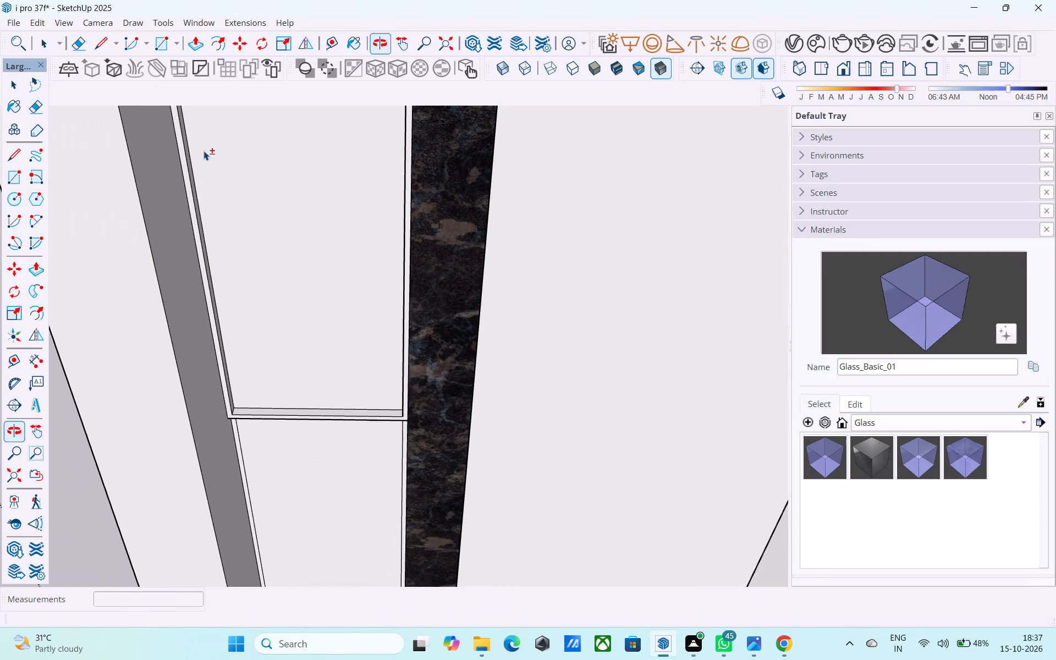
shift+middle_drag(329, 326, 255, 85)
scroll(196, 178, up, 6)
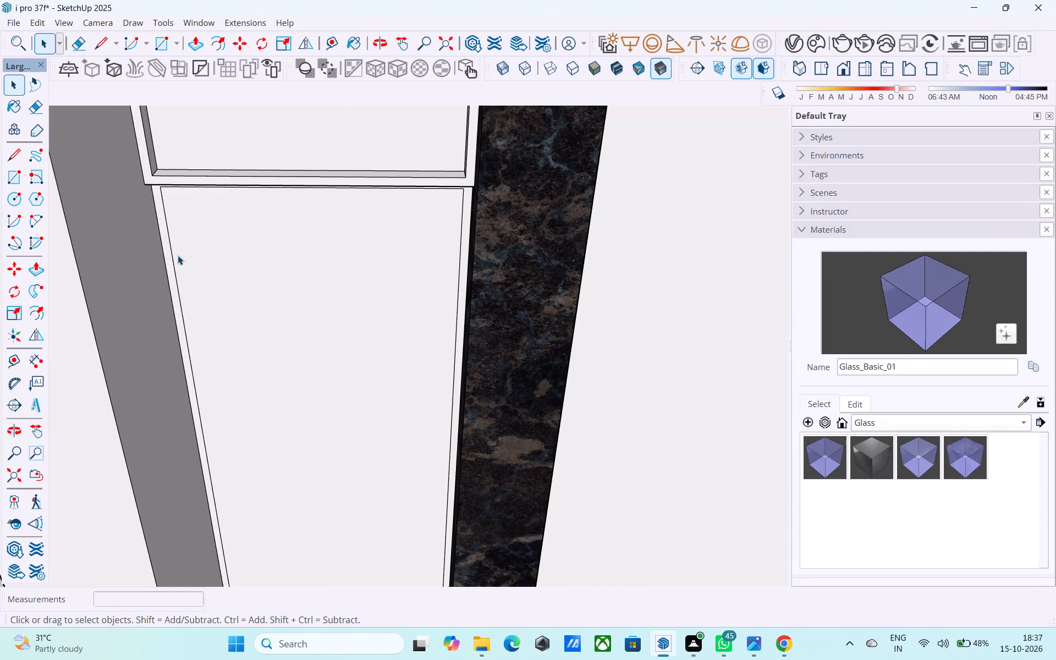
click(168, 257)
key(p)
double_click(168, 257)
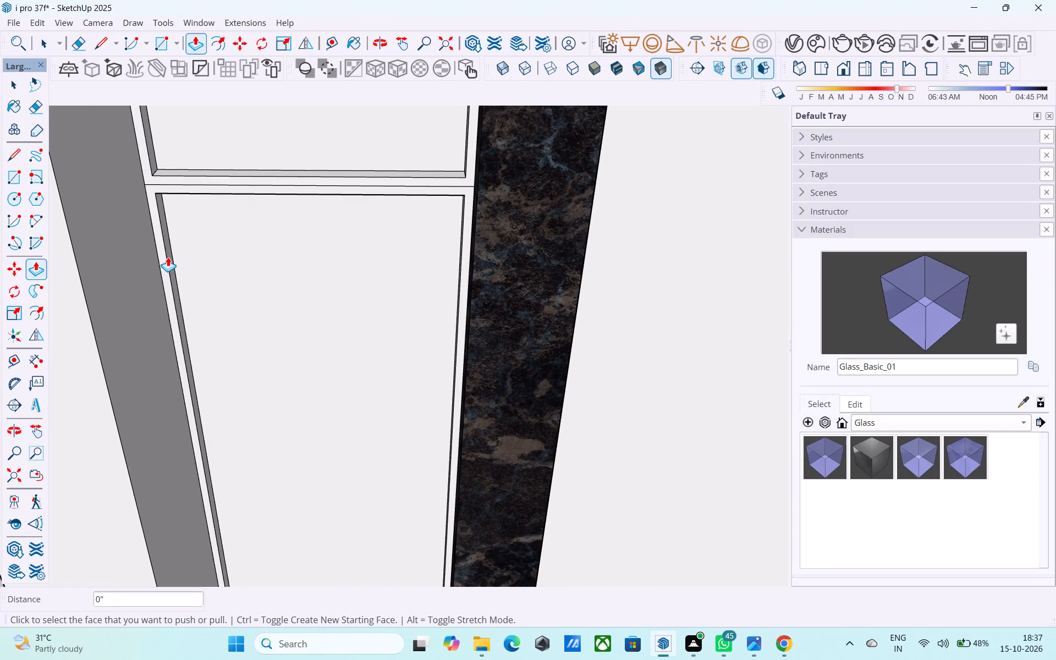
Push/Pull the frame borders of the two lowest window panes by the same 2".
middle_drag(175, 301, 178, 87)
scroll(185, 121, down, 4)
shift+middle_drag(260, 381, 237, 85)
scroll(189, 180, up, 2)
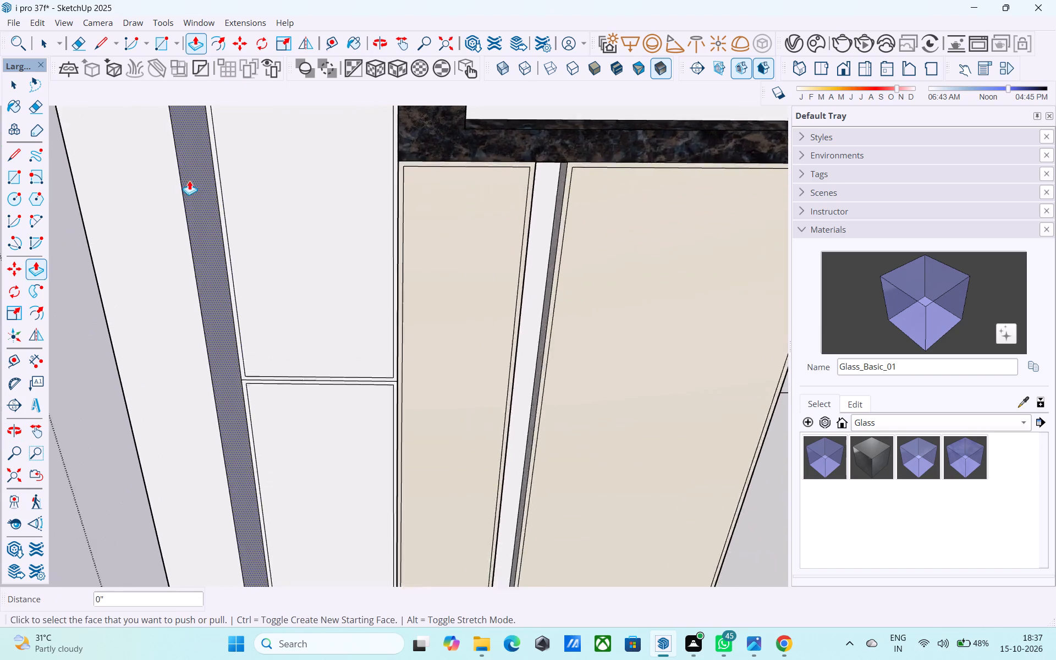
scroll(189, 180, up, 3)
scroll(228, 213, up, 6)
double_click(228, 213)
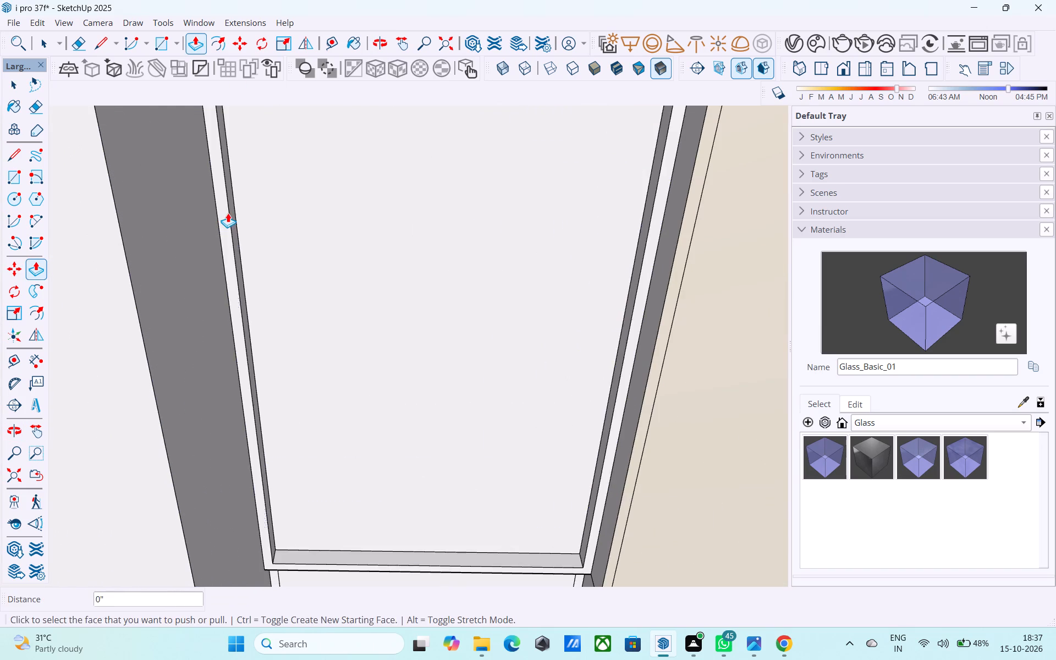
shift+middle_drag(280, 343, 284, 38)
shift+middle_drag(338, 269, 312, 3)
scroll(288, 176, up, 2)
double_click(261, 197)
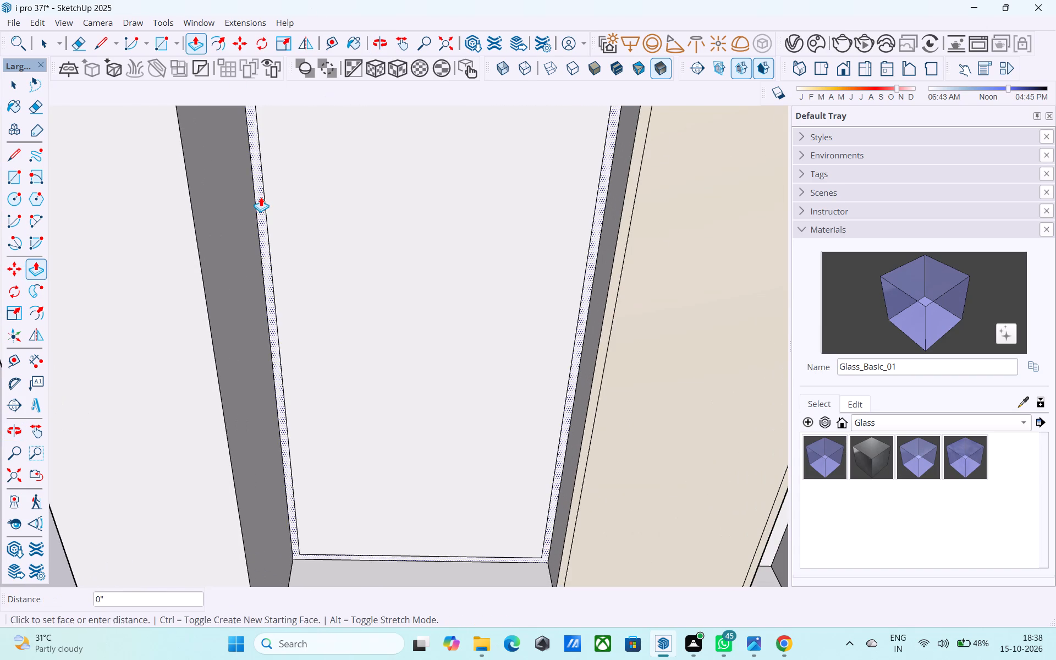
Draw a 2' 10" by 5' 10" rectangle across the front inner edges of the second window frame from the top.
scroll(264, 194, down, 12)
middle_click(263, 194)
shift+middle_drag(264, 211, 345, 540)
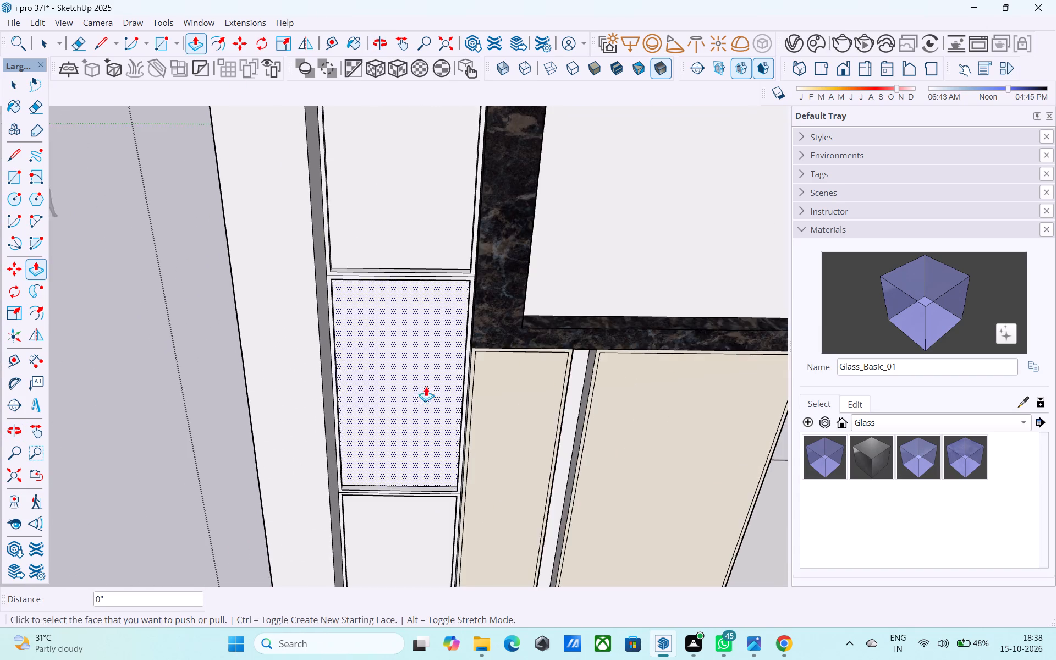
scroll(445, 310, down, 6)
middle_drag(386, 270, 258, 416)
shift+middle_drag(284, 254, 297, 422)
scroll(300, 356, down, 4)
middle_drag(299, 355, 304, 399)
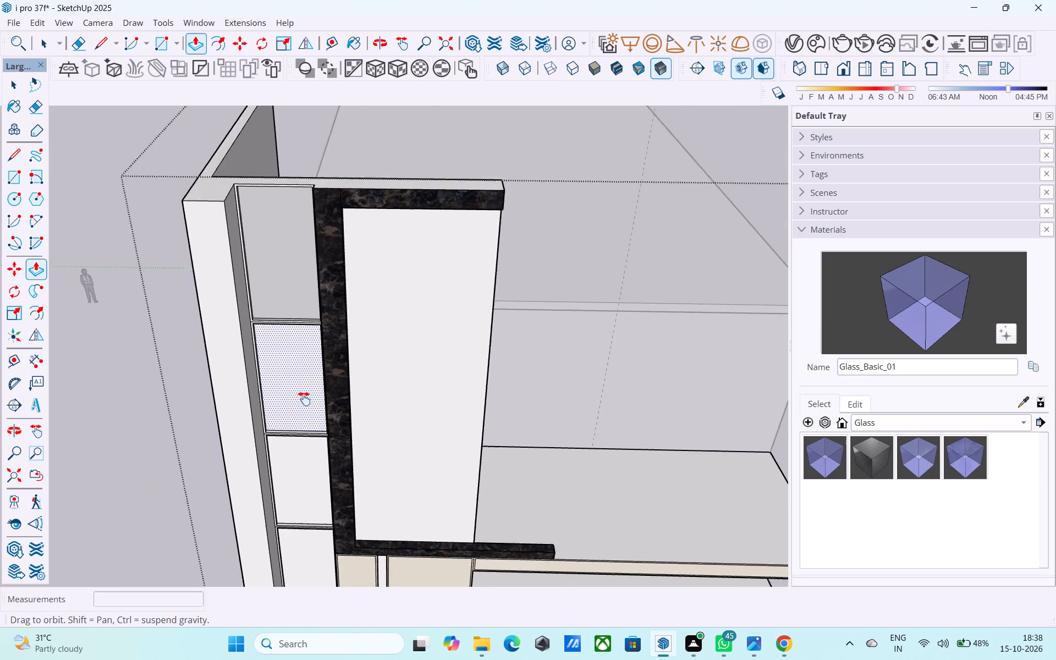
middle_drag(304, 399, 237, 196)
scroll(280, 340, up, 8)
key(r)
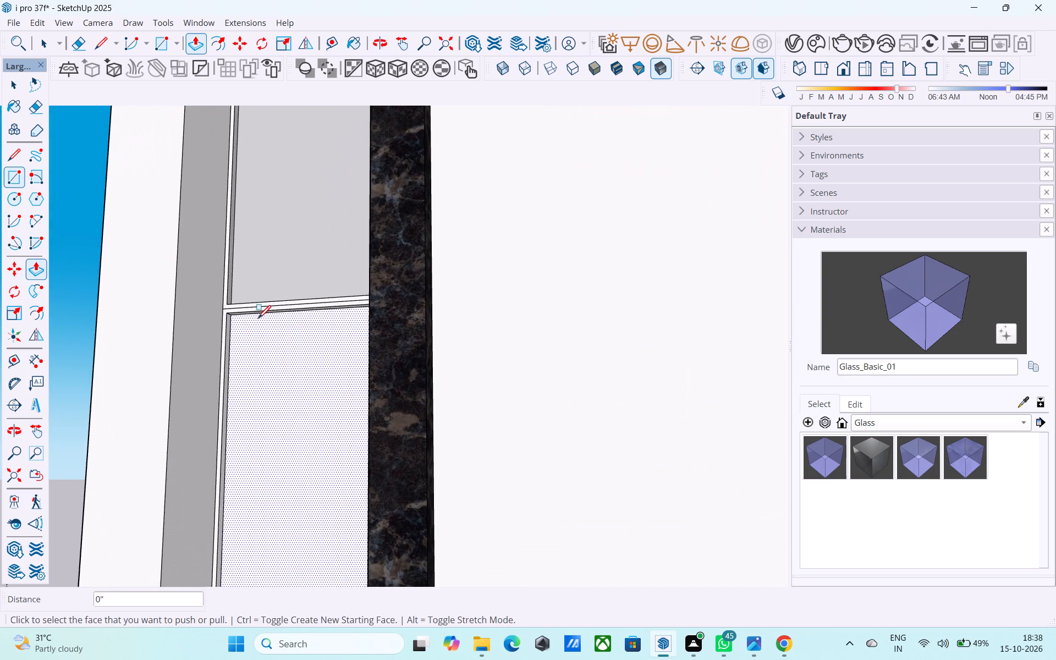
click(230, 310)
shift+middle_drag(387, 446, 430, 221)
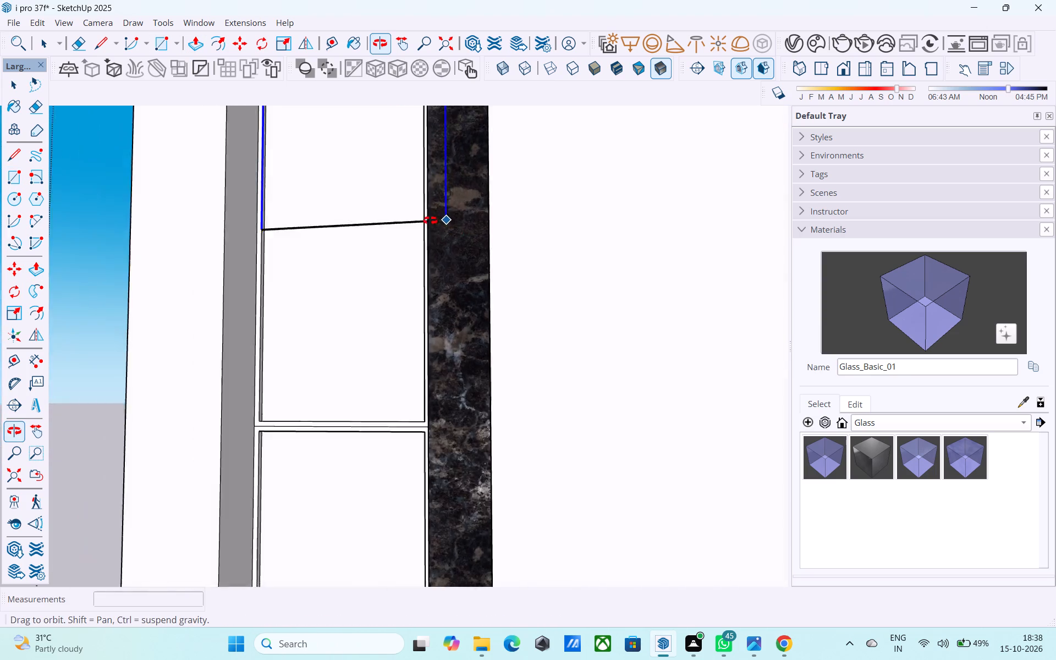
shift+middle_drag(430, 221, 512, 302)
middle_drag(553, 450, 393, 192)
click(424, 312)
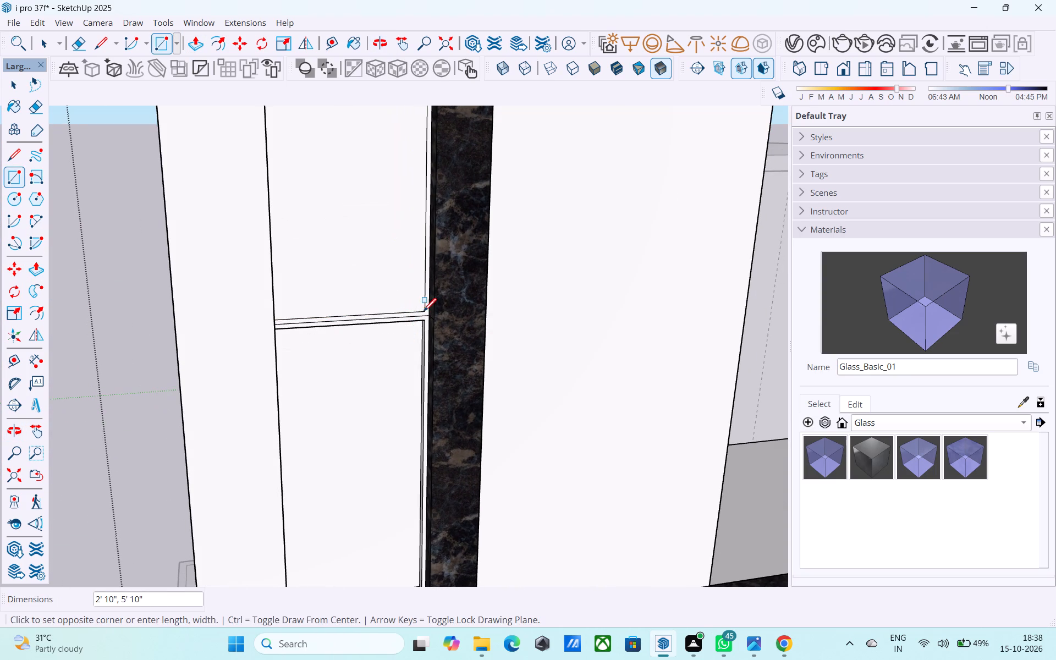
Draw a rectangle across the front inner edges of the third window frame from the top.
shift+middle_drag(475, 342, 426, 228)
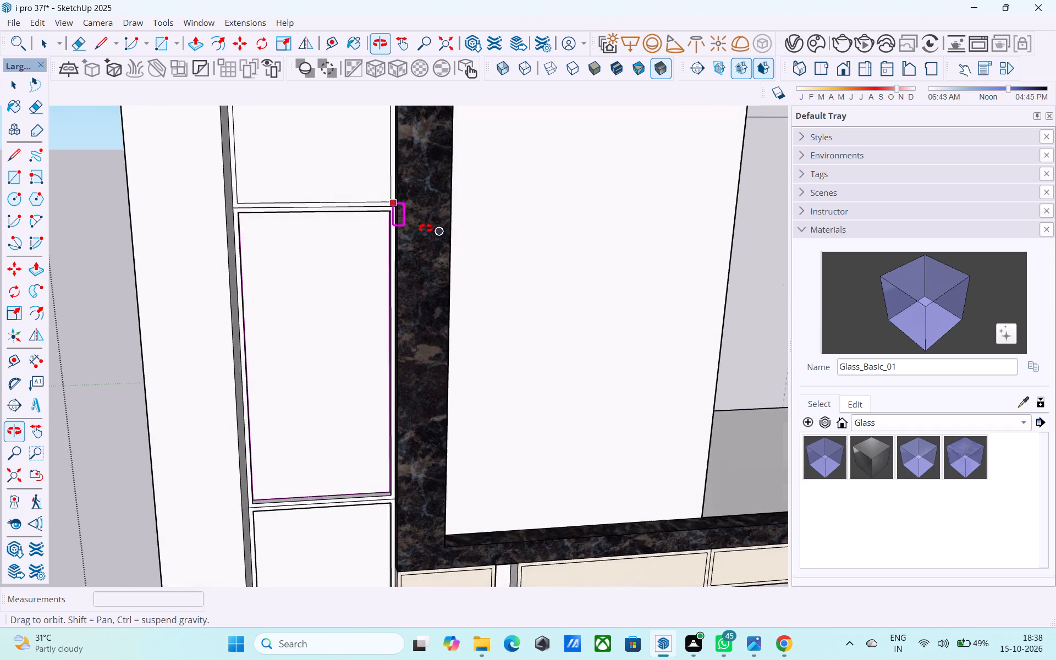
shift+middle_drag(426, 228, 332, 222)
scroll(250, 215, up, 3)
click(178, 199)
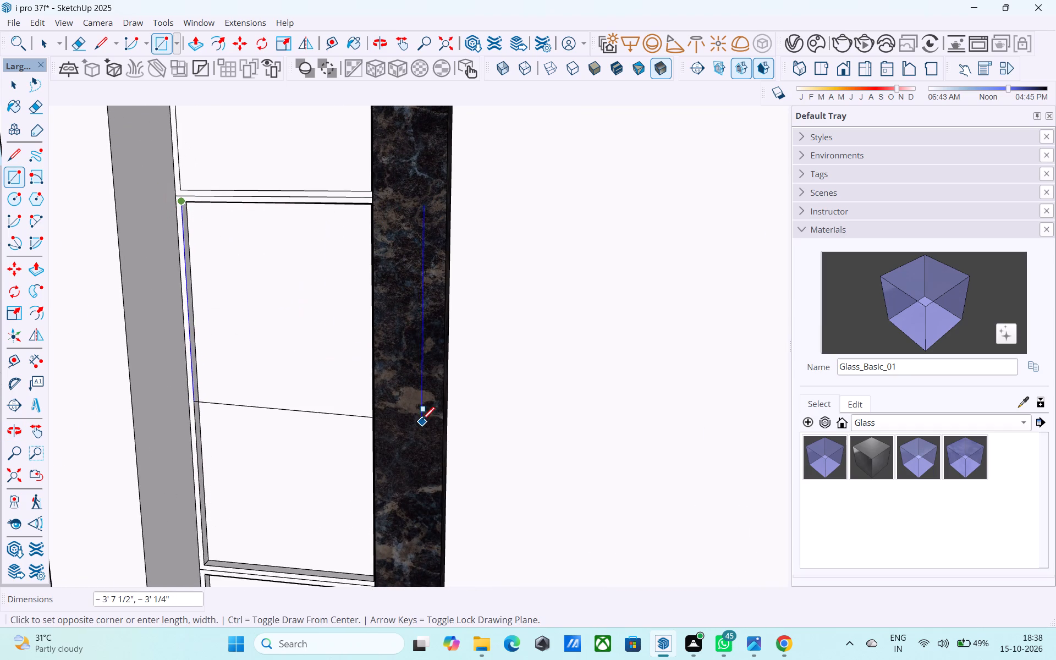
middle_drag(447, 443, 675, 346)
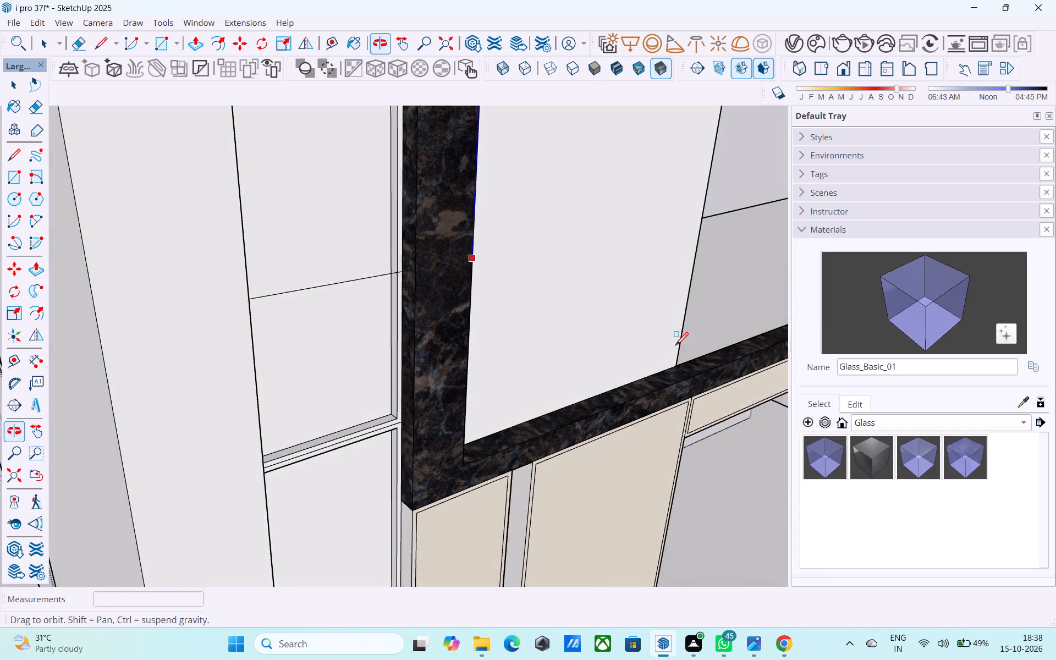
middle_drag(675, 346, 708, 339)
click(399, 420)
Draw a rectangle corner to corner across the front inner edges of the fourth window frame from the top.
scroll(408, 416, down, 2)
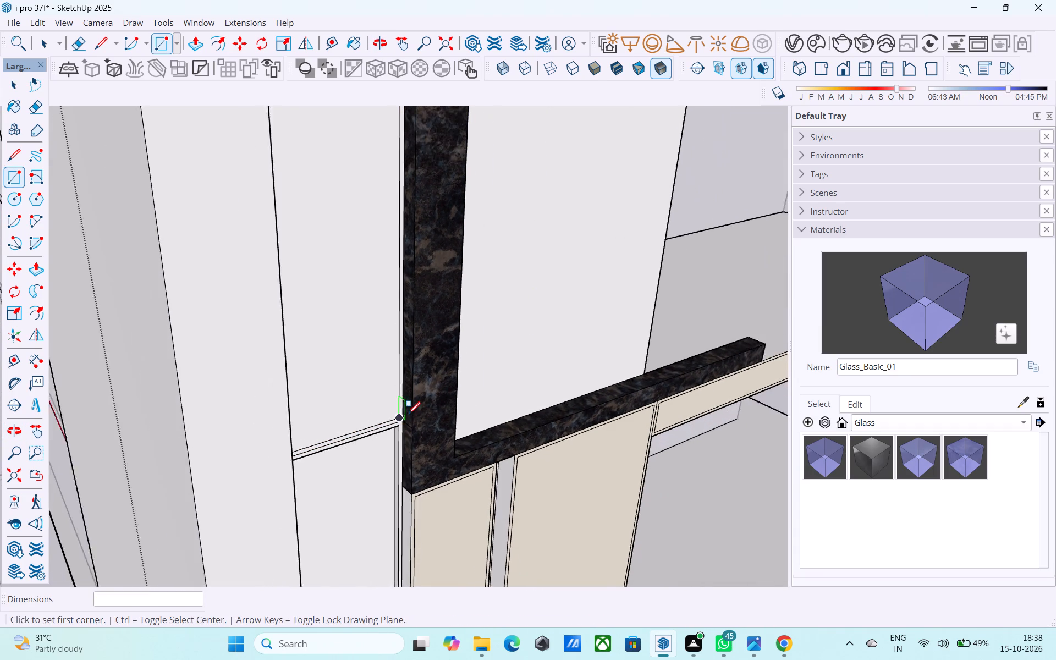
scroll(408, 416, down, 1)
shift+middle_drag(502, 417, 301, 292)
scroll(273, 299, up, 6)
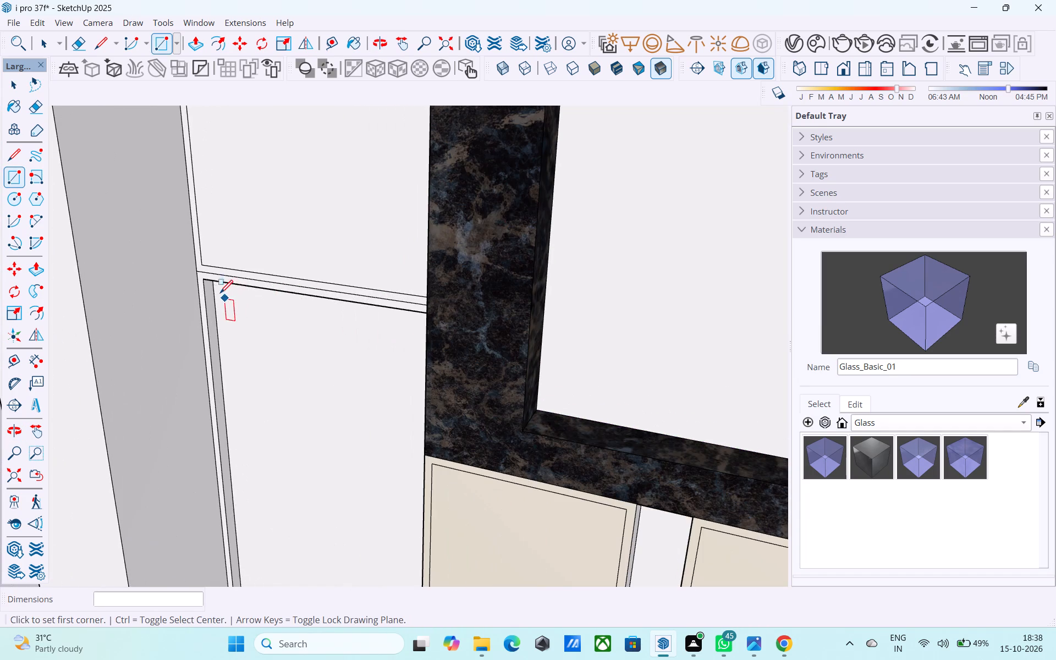
click(205, 279)
middle_drag(428, 474, 710, 166)
middle_drag(471, 428, 548, 323)
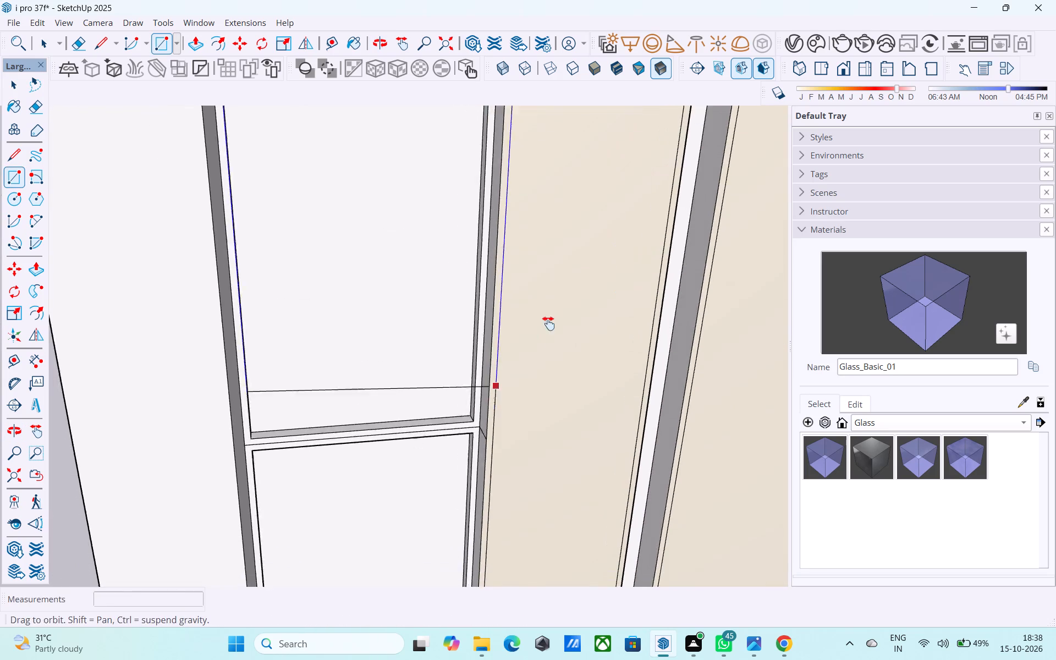
middle_drag(548, 323, 549, 324)
scroll(511, 387, up, 4)
click(526, 355)
Draw a rectangle across the front inner edges of the lowest window frame.
scroll(526, 364, down, 4)
middle_drag(502, 429, 497, 247)
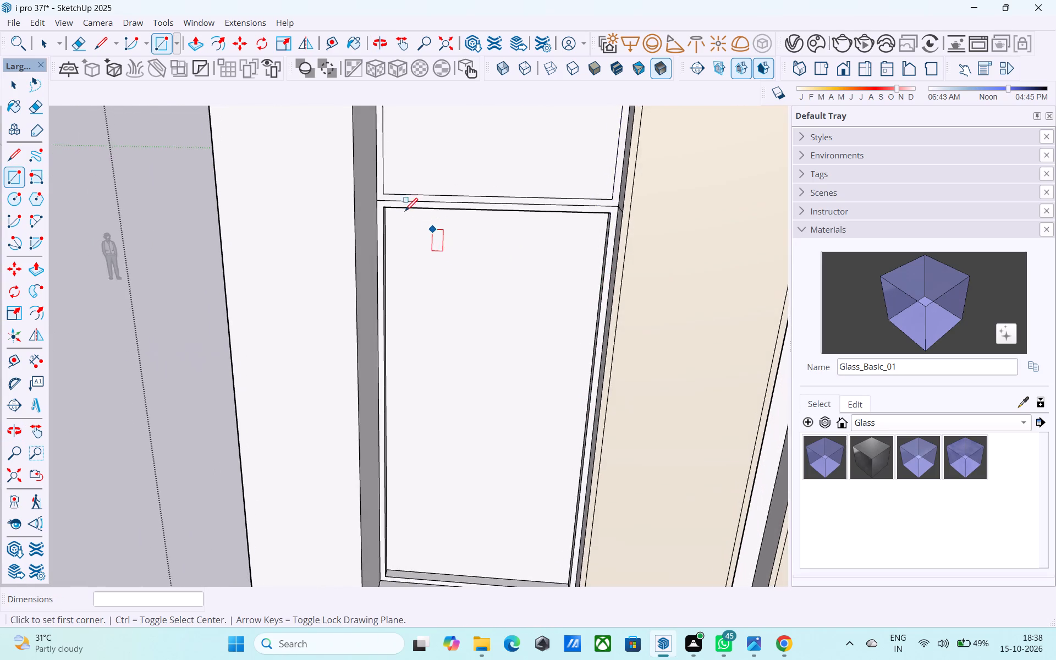
scroll(405, 212, up, 3)
click(378, 208)
middle_drag(564, 434, 548, 169)
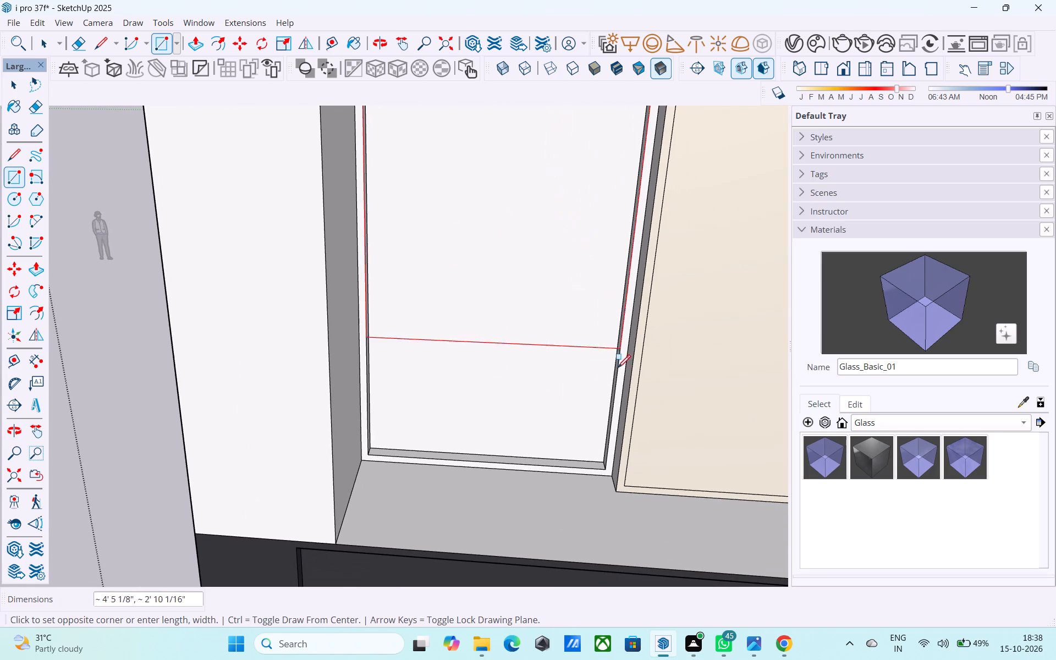
click(608, 466)
Paint the new rectangles in the four lower window frames with Glass_Basic_01, from the lowest up to the second from the top.
click(960, 310)
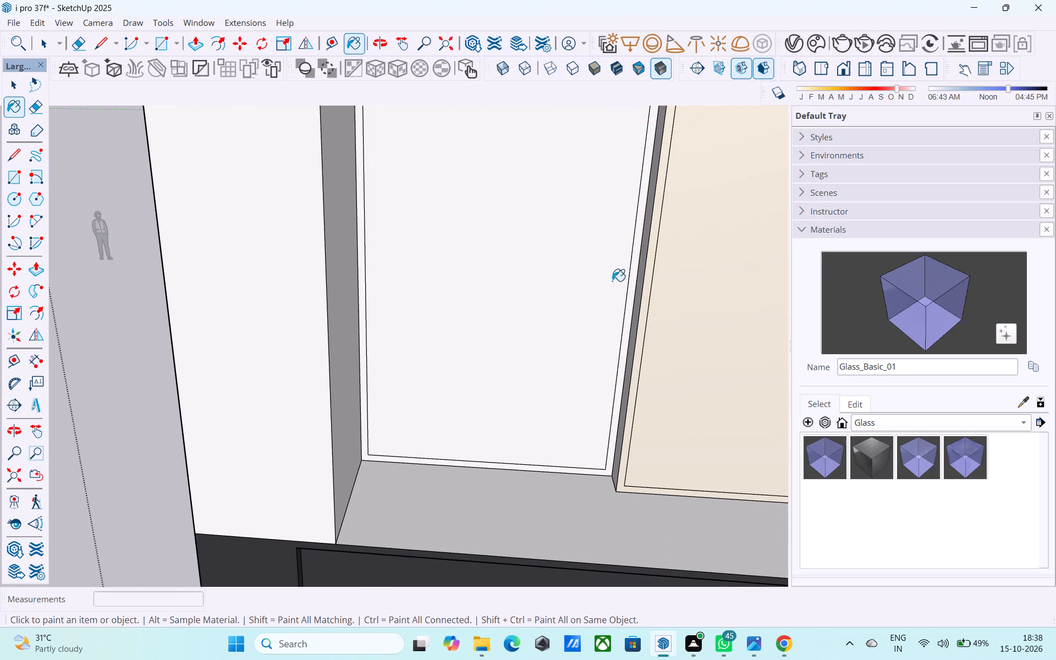
click(609, 280)
scroll(584, 298, down, 2)
scroll(578, 311, up, 1)
scroll(577, 311, down, 3)
shift+middle_drag(588, 257, 541, 477)
click(504, 220)
scroll(507, 222, down, 4)
middle_drag(514, 275, 467, 506)
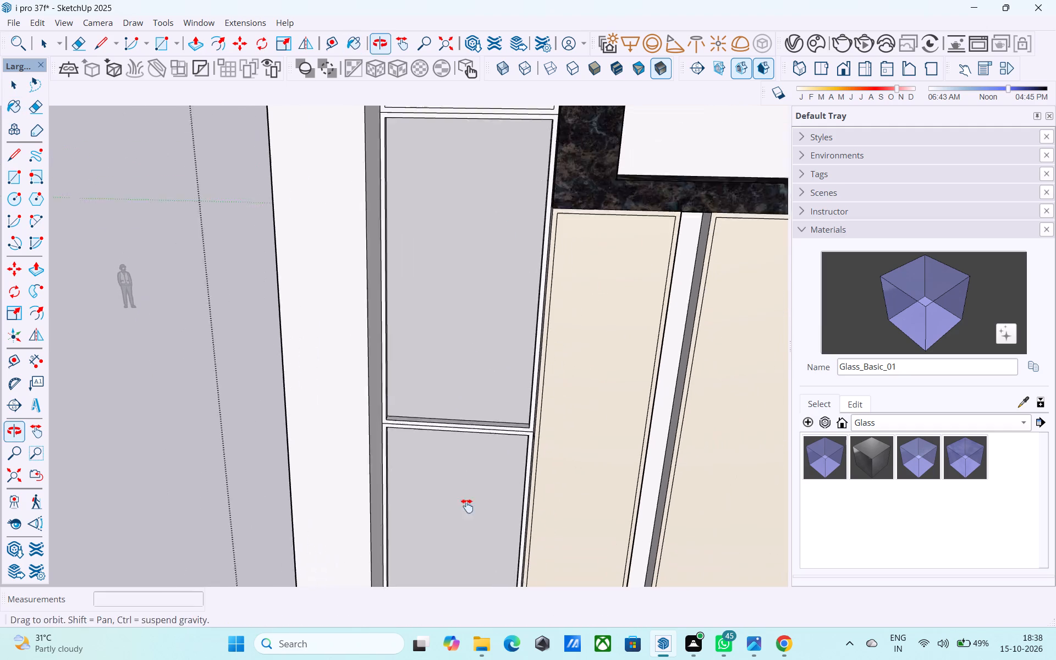
middle_drag(467, 506, 459, 539)
click(458, 184)
scroll(461, 189, down, 4)
shift+middle_drag(455, 232, 433, 501)
click(469, 154)
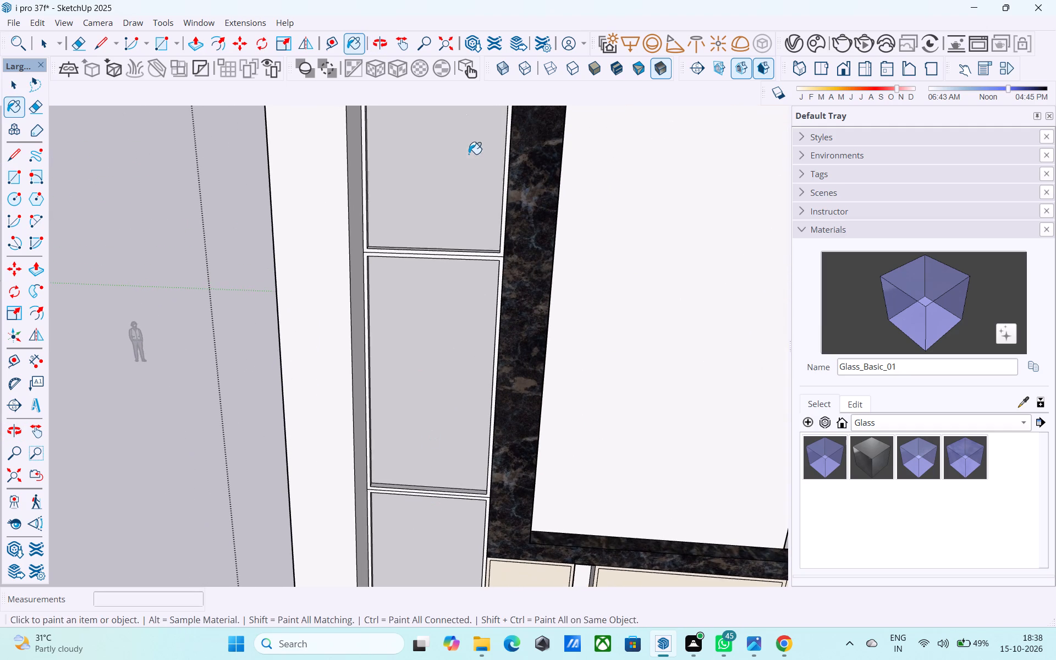
Paint the frame borders of the two topmost window panes with Marble_07_1K from the Stone materials.
shift+middle_drag(468, 186, 441, 507)
shift+scroll(441, 504, down, 8)
middle_drag(445, 281, 437, 265)
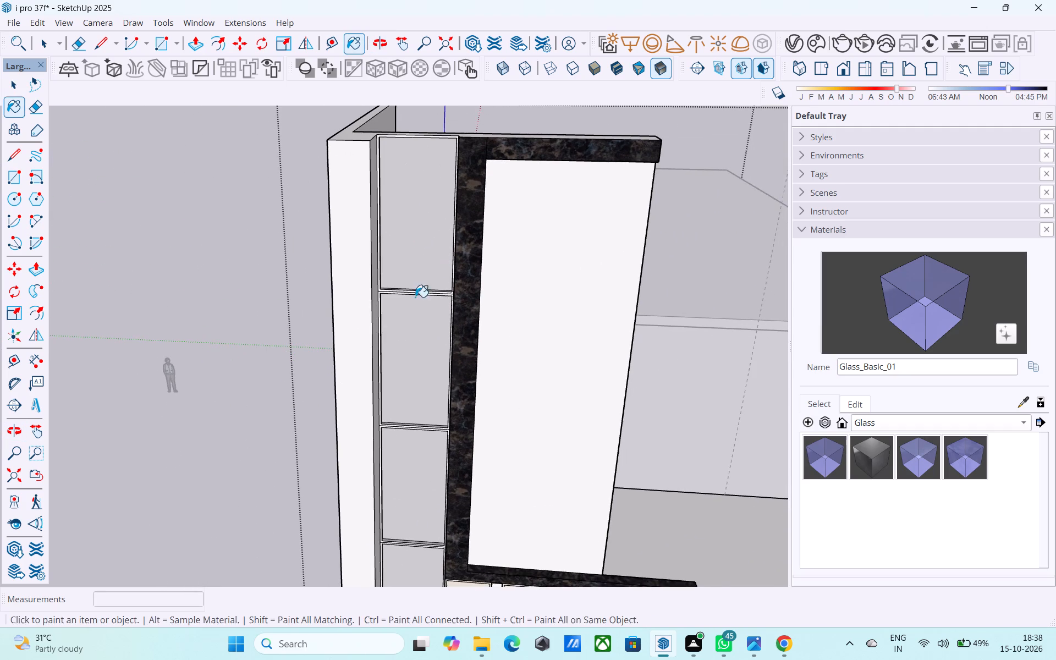
scroll(396, 316, up, 5)
key(space)
scroll(372, 315, up, 3)
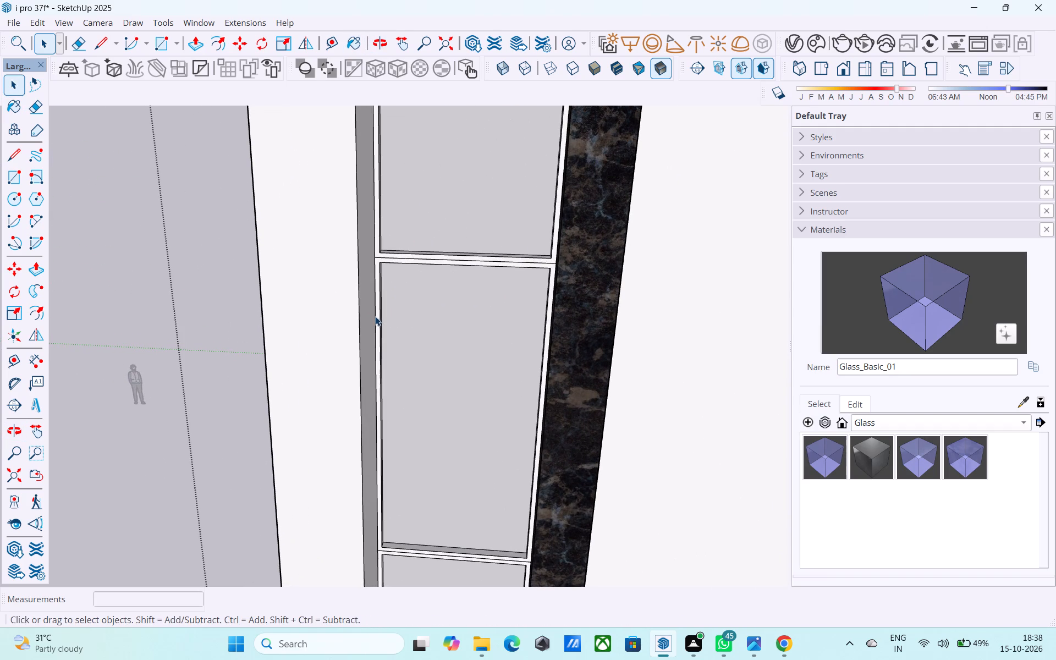
click(891, 424)
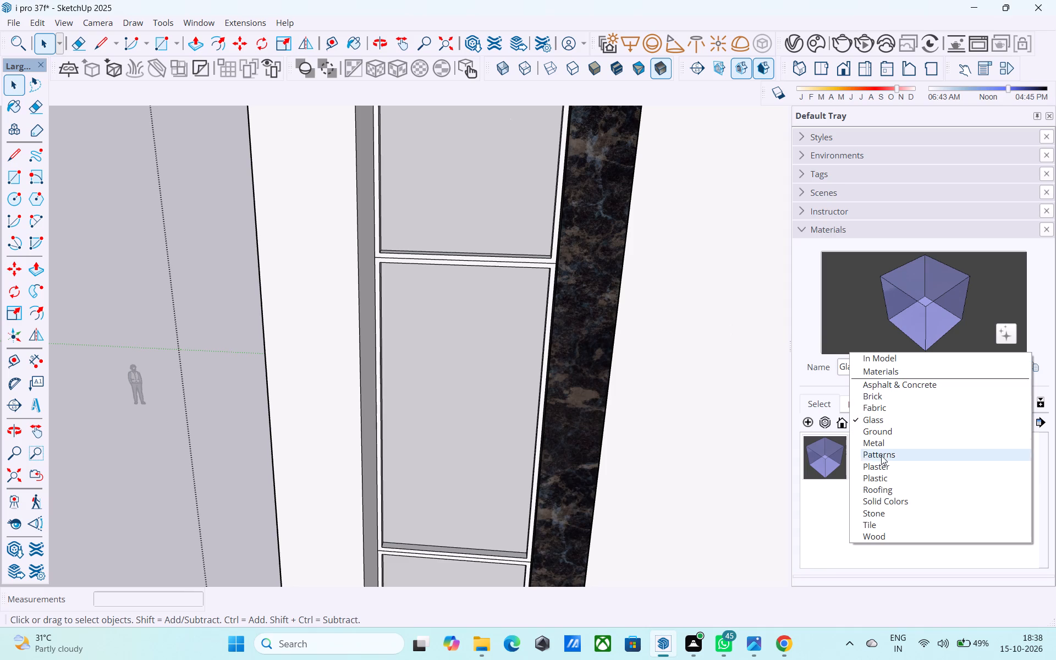
click(881, 508)
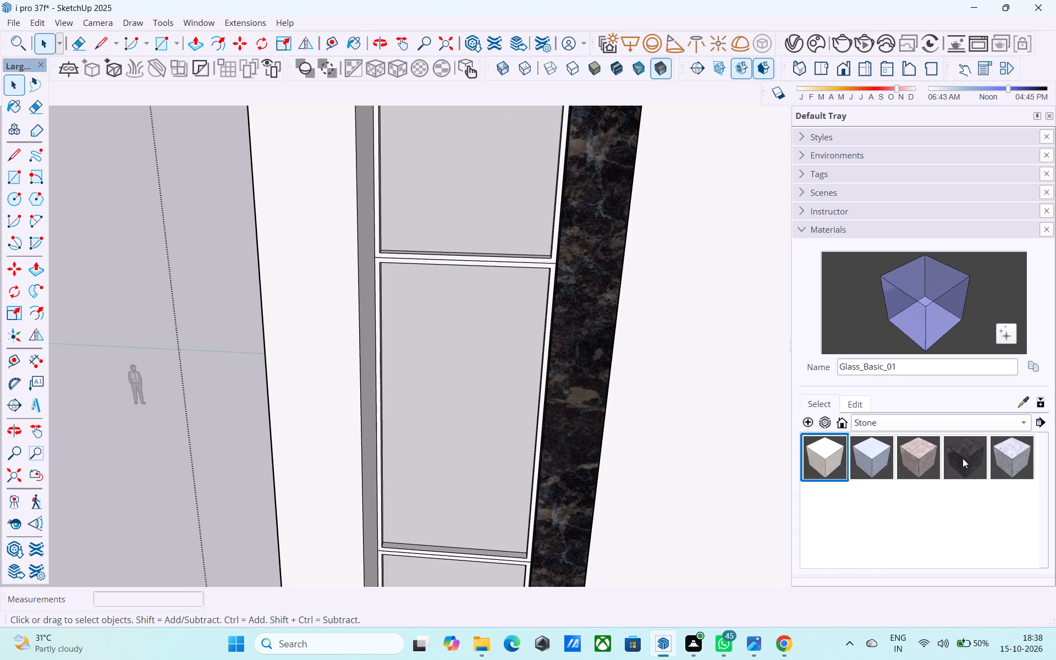
click(962, 458)
scroll(366, 264, up, 8)
click(387, 249)
click(389, 263)
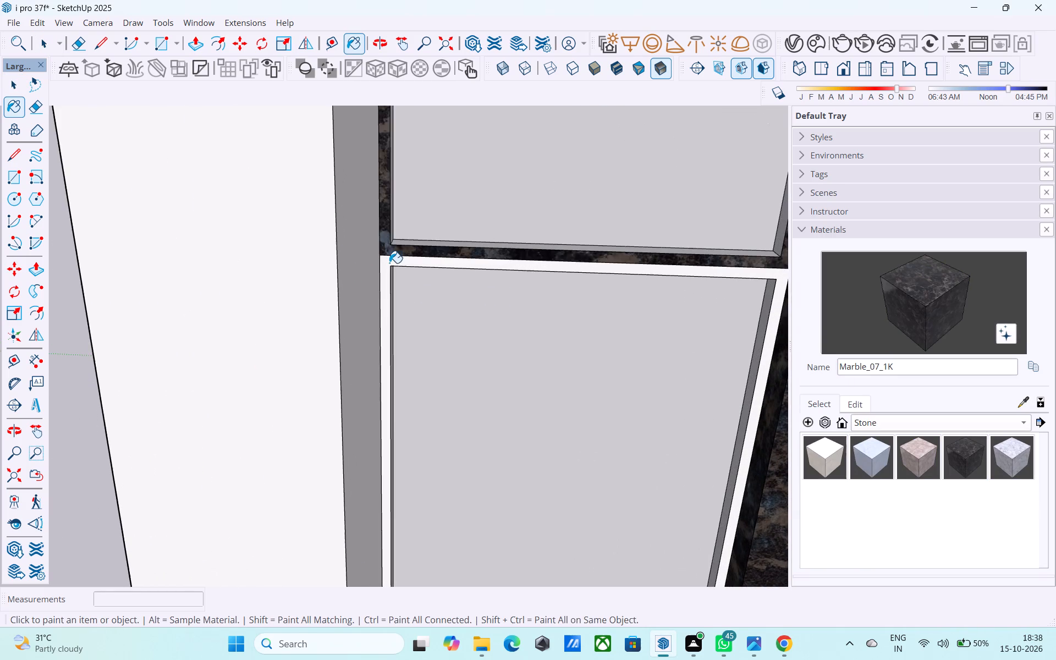
Paint the frame borders of the three lower window panes with the same Marble_07_1K.
scroll(389, 264, down, 20)
scroll(389, 264, down, 3)
scroll(416, 433, up, 3)
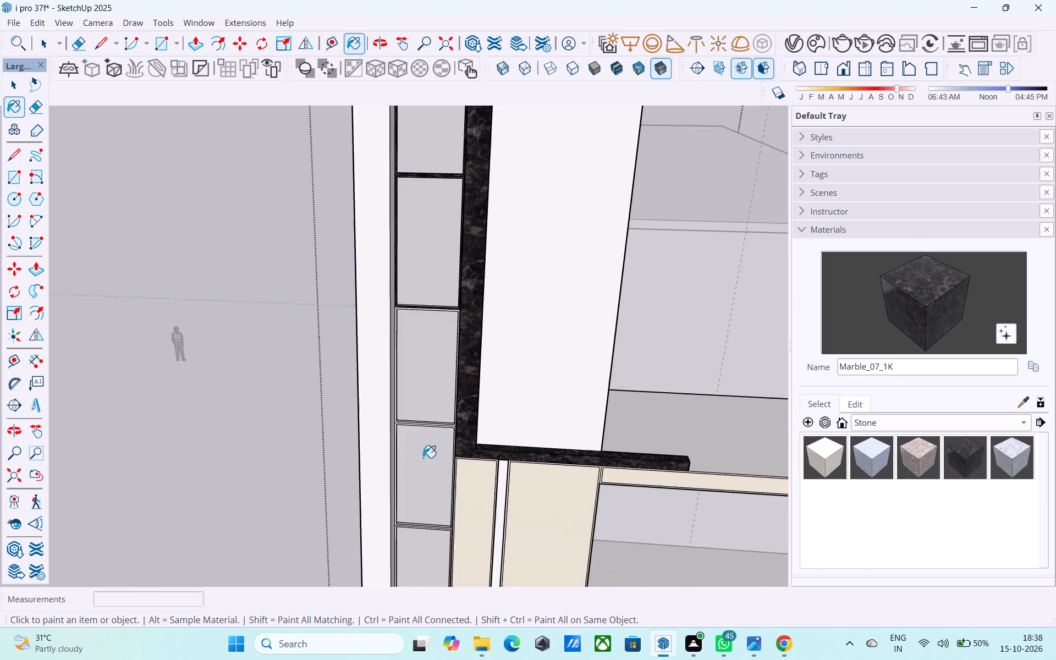
scroll(423, 458, up, 20)
scroll(423, 458, up, 1)
click(388, 399)
click(395, 379)
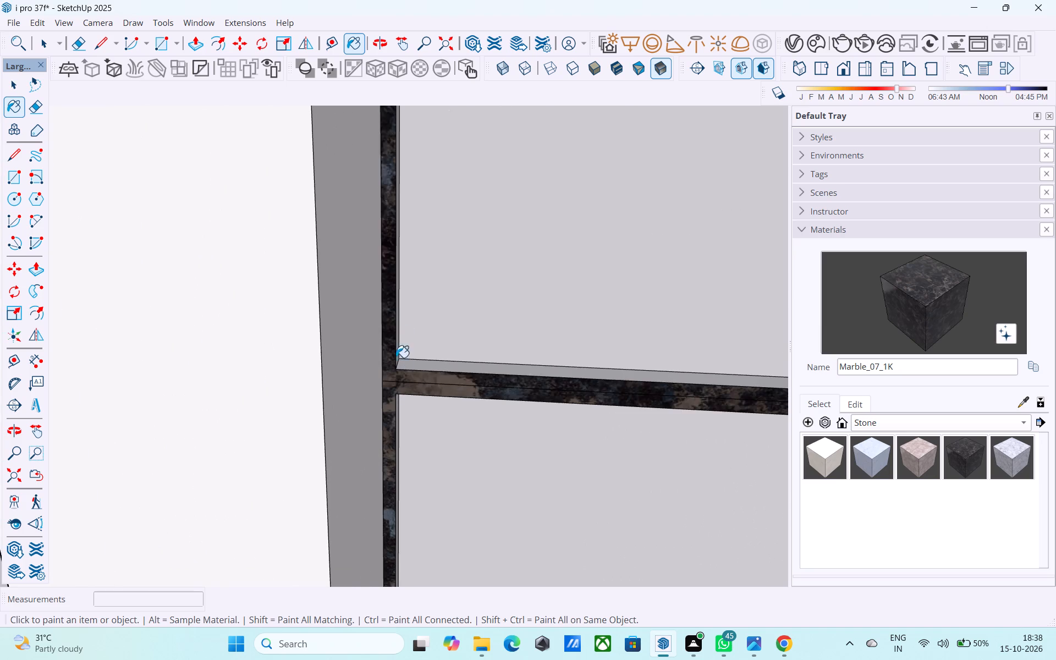
scroll(391, 268, down, 18)
scroll(455, 471, up, 14)
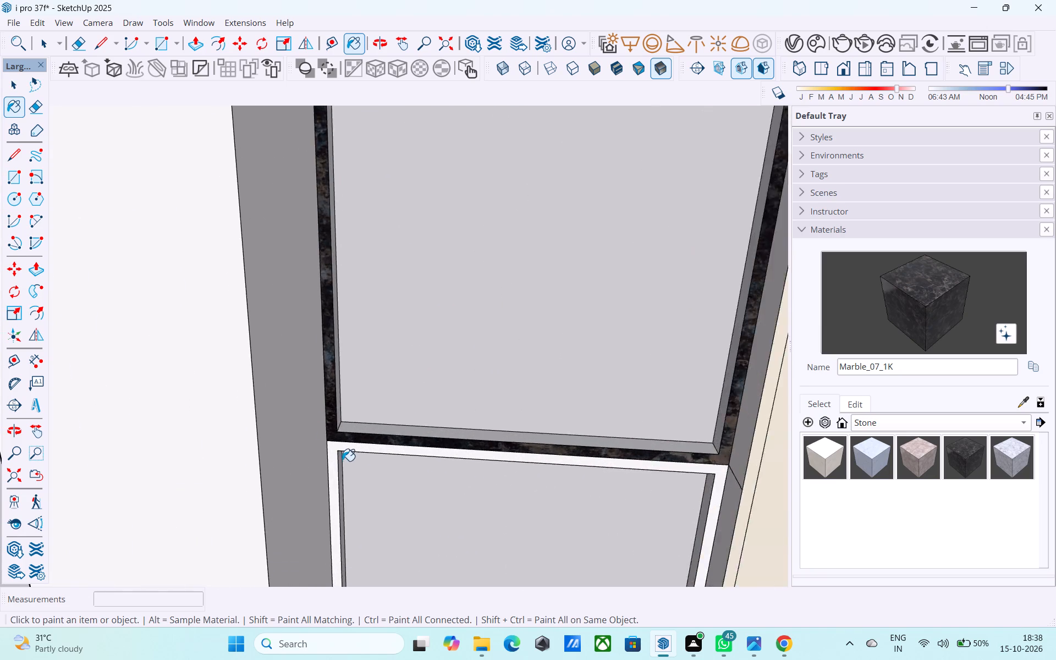
scroll(342, 461, up, 6)
click(328, 444)
scroll(371, 329, down, 19)
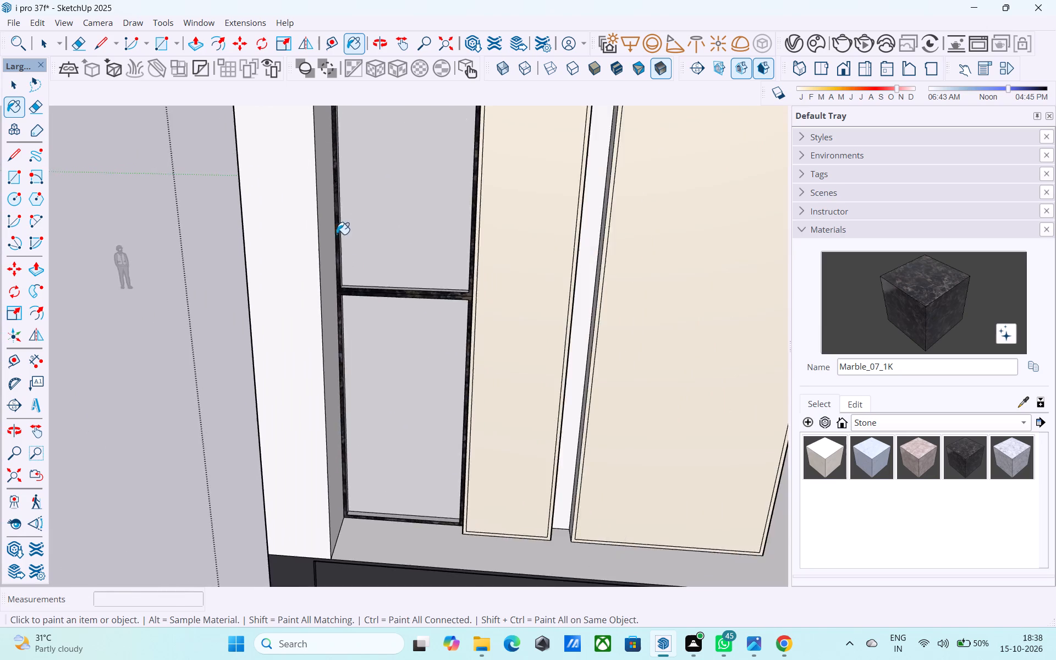
scroll(337, 234, down, 16)
key(space)
Save the house model.
scroll(408, 322, down, 5)
middle_drag(408, 322, 414, 355)
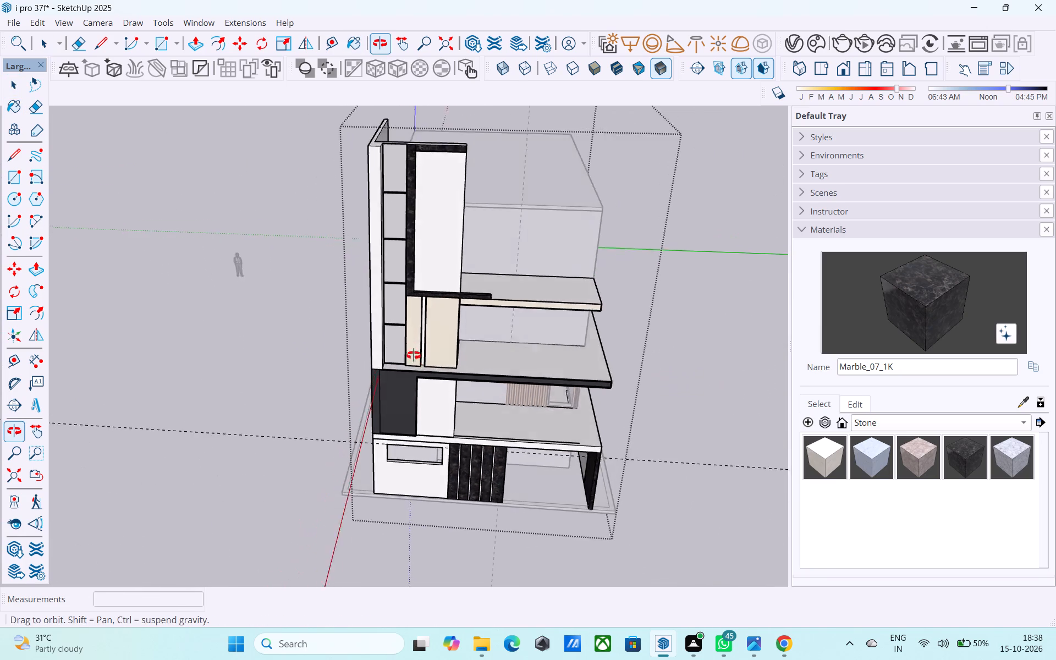
middle_drag(414, 355, 435, 309)
scroll(450, 295, down, 3)
middle_drag(451, 295, 420, 338)
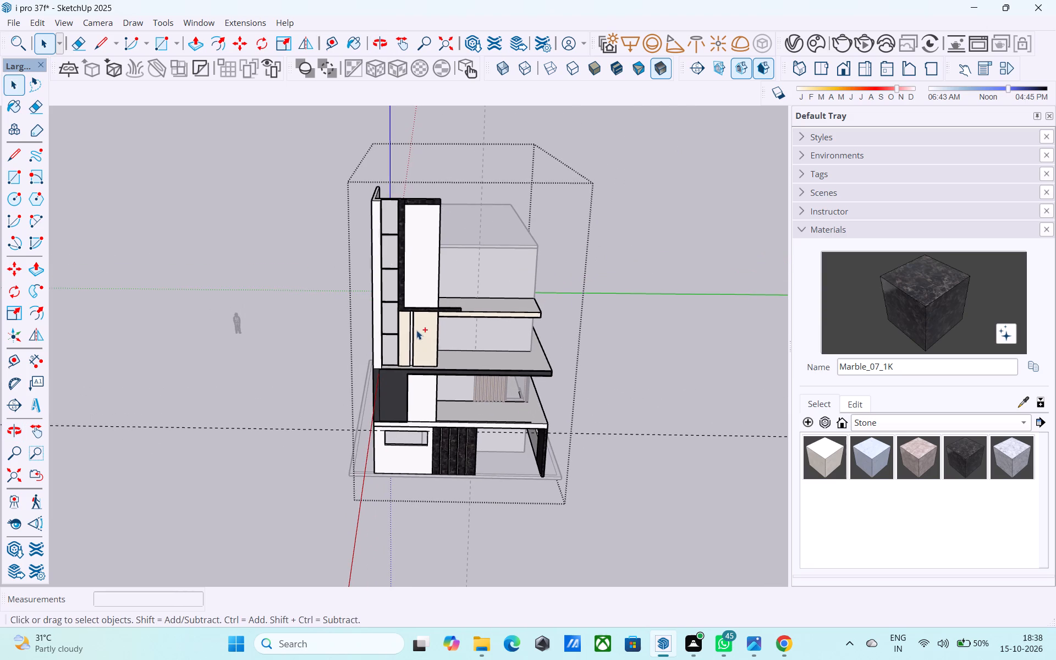
key(ctrl+s)
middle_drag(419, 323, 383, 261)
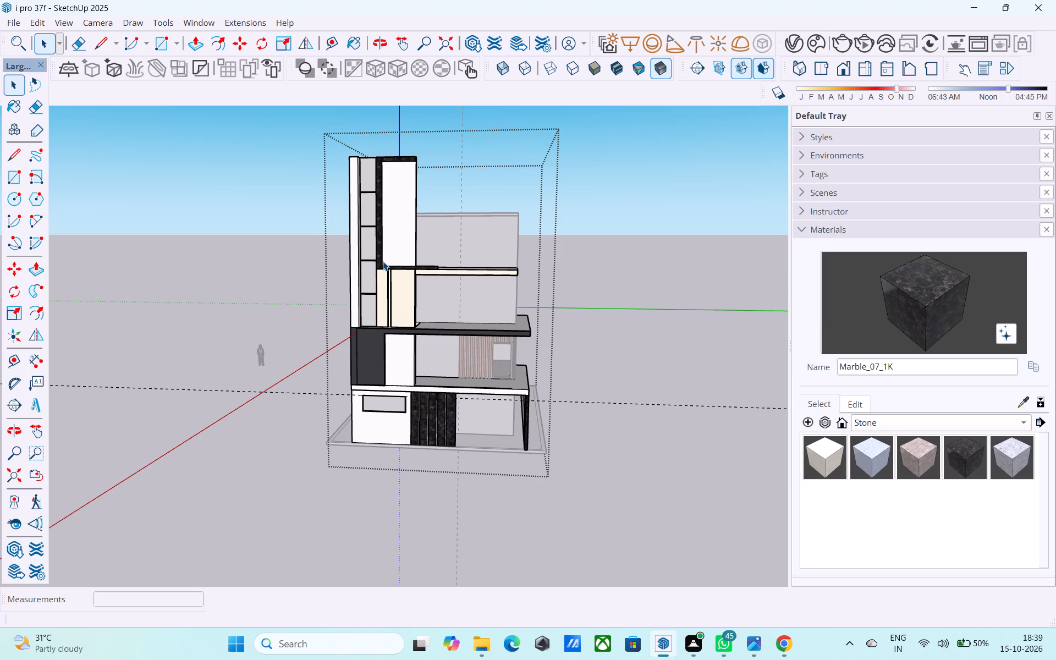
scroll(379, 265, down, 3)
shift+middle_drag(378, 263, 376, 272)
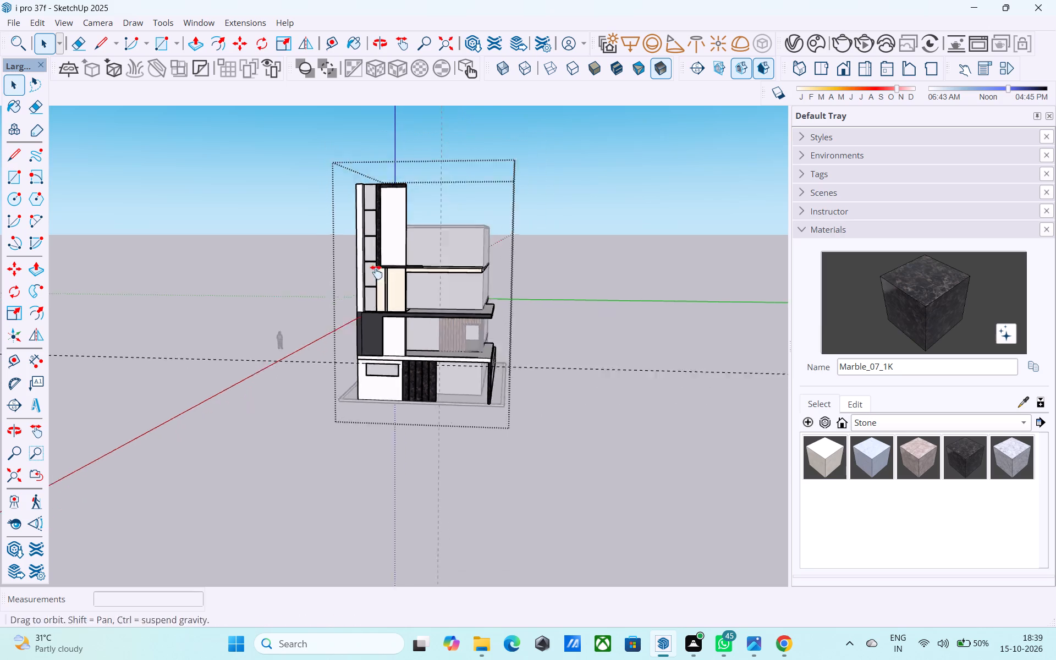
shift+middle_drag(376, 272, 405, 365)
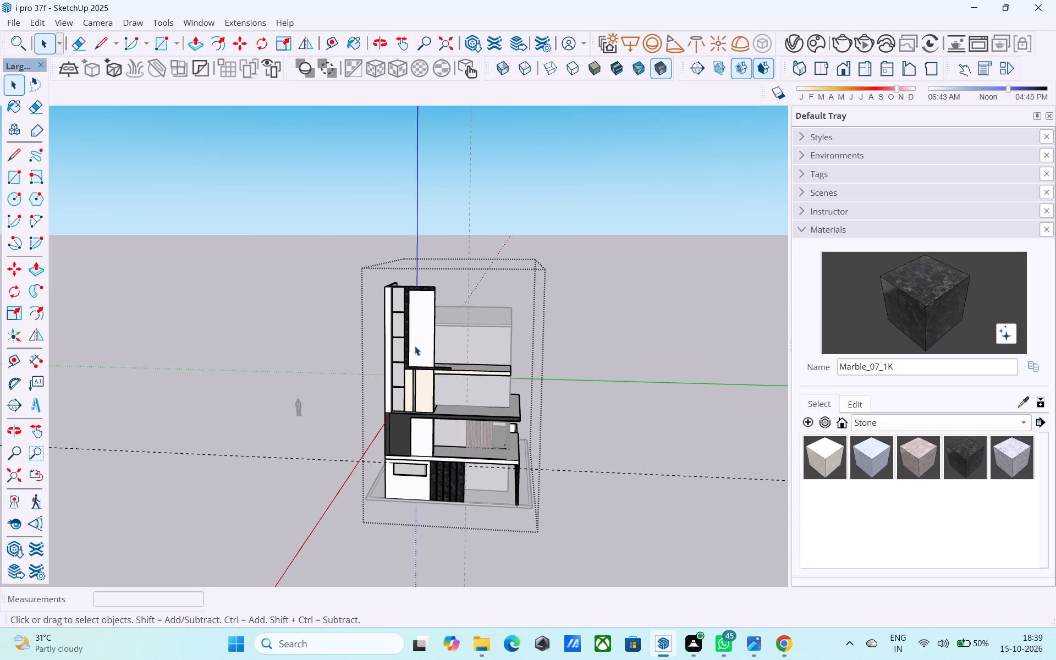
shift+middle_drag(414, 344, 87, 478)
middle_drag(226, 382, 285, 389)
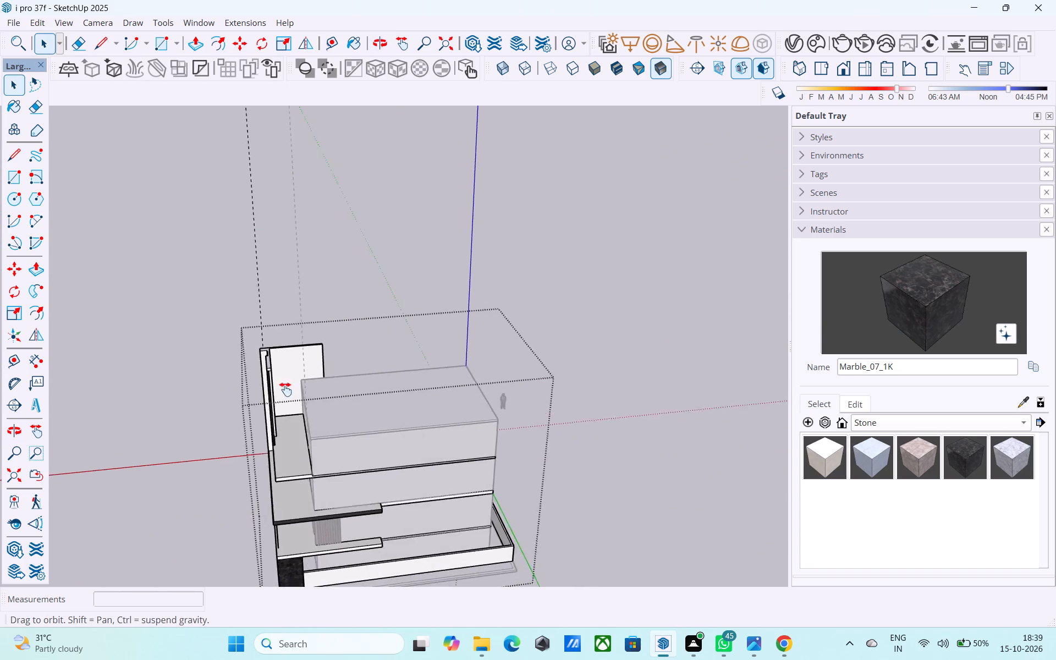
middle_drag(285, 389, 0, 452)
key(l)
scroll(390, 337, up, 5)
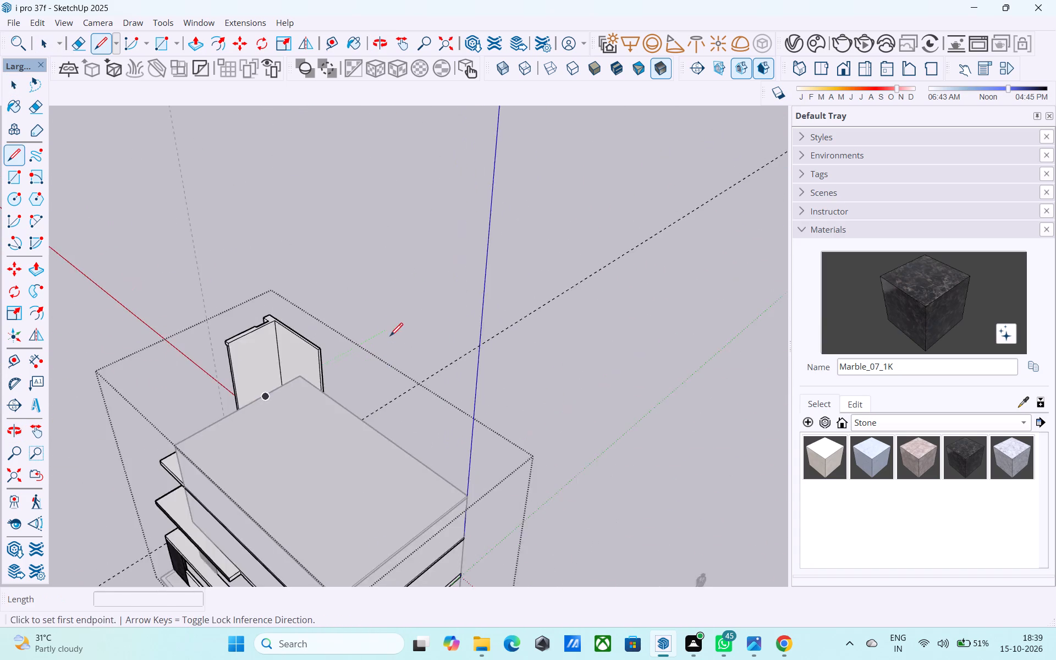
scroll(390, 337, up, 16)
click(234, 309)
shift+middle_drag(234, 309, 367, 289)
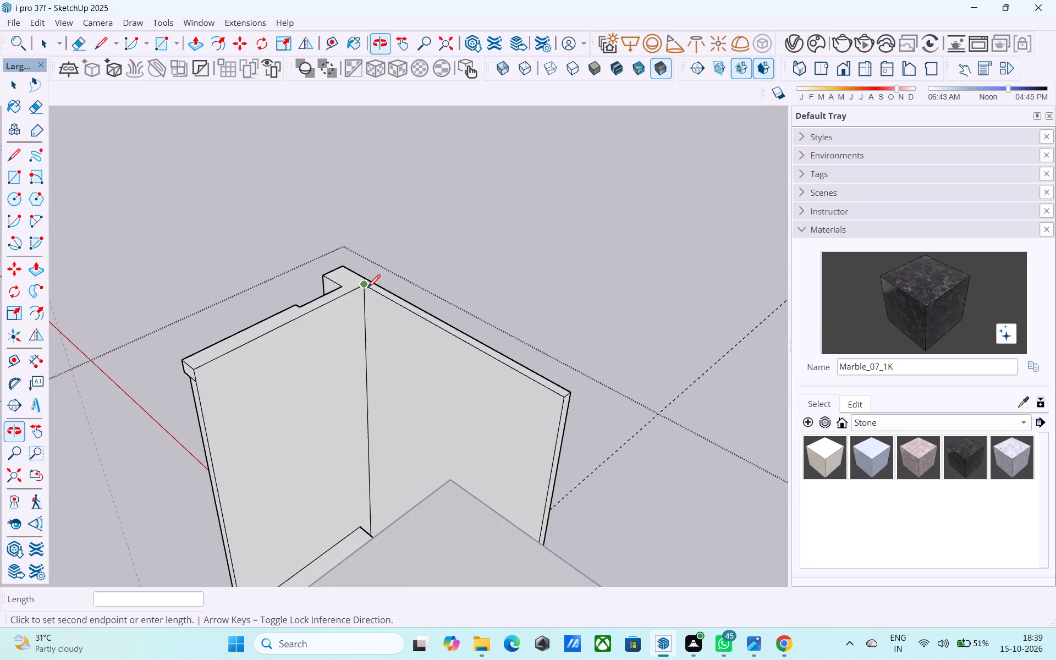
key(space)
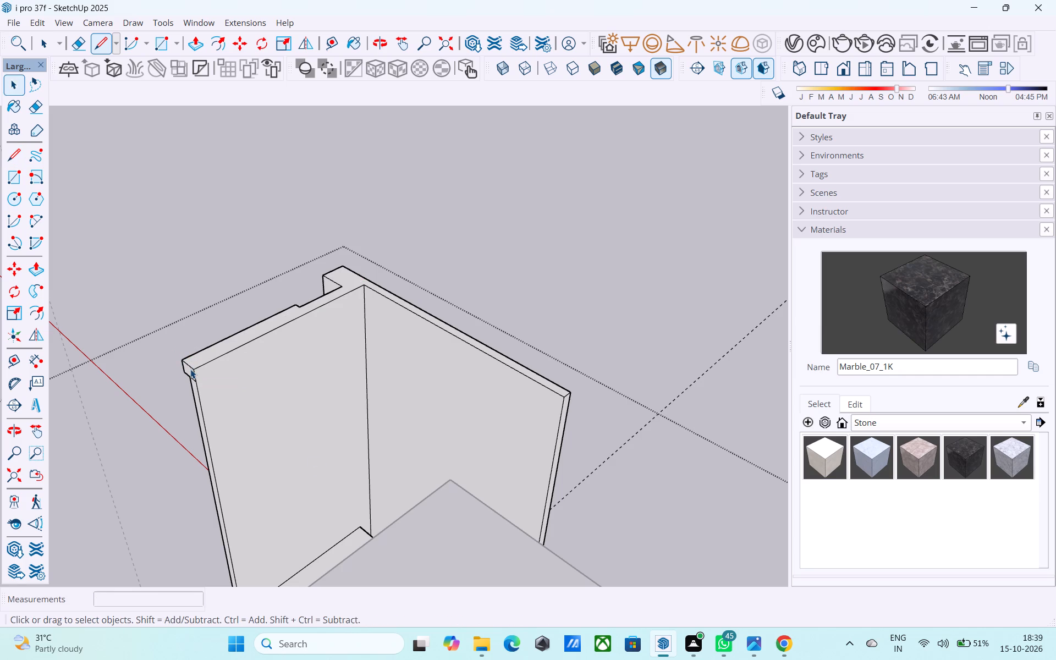
Copy the short vertical edge at the free end of the facade's top band 6" inward along the wall's inner face.
middle_drag(192, 374, 299, 343)
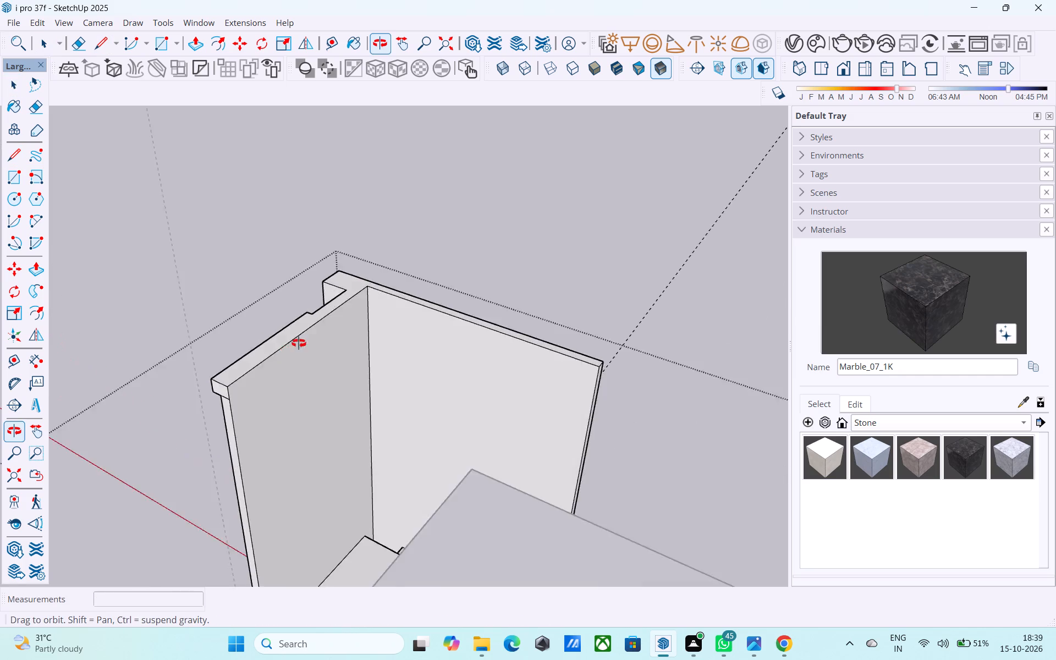
middle_drag(299, 343, 642, 276)
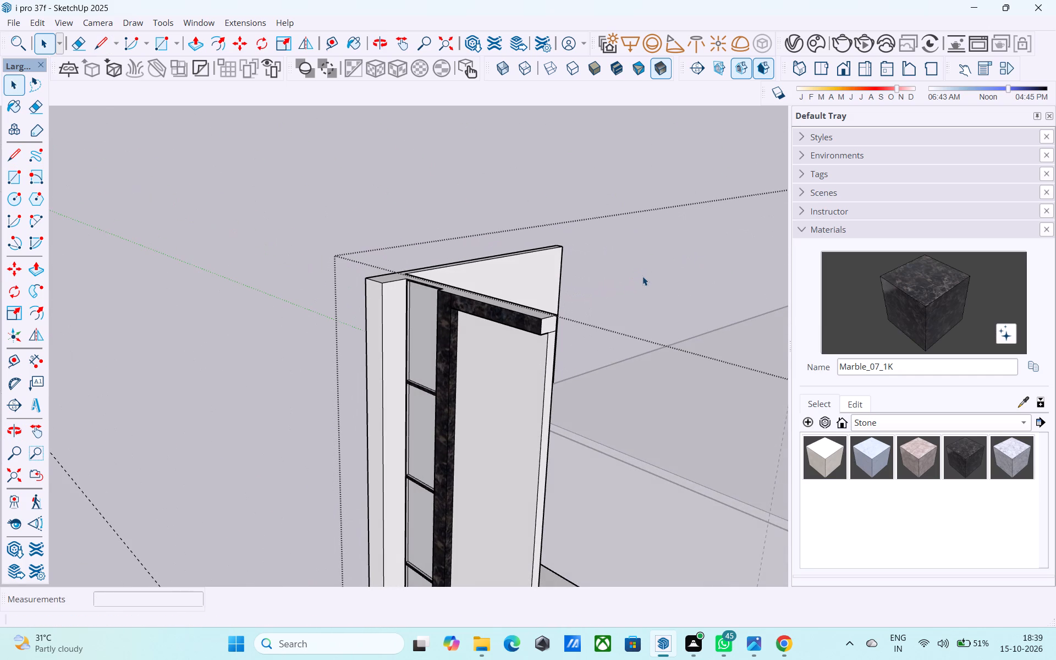
middle_drag(642, 276, 471, 301)
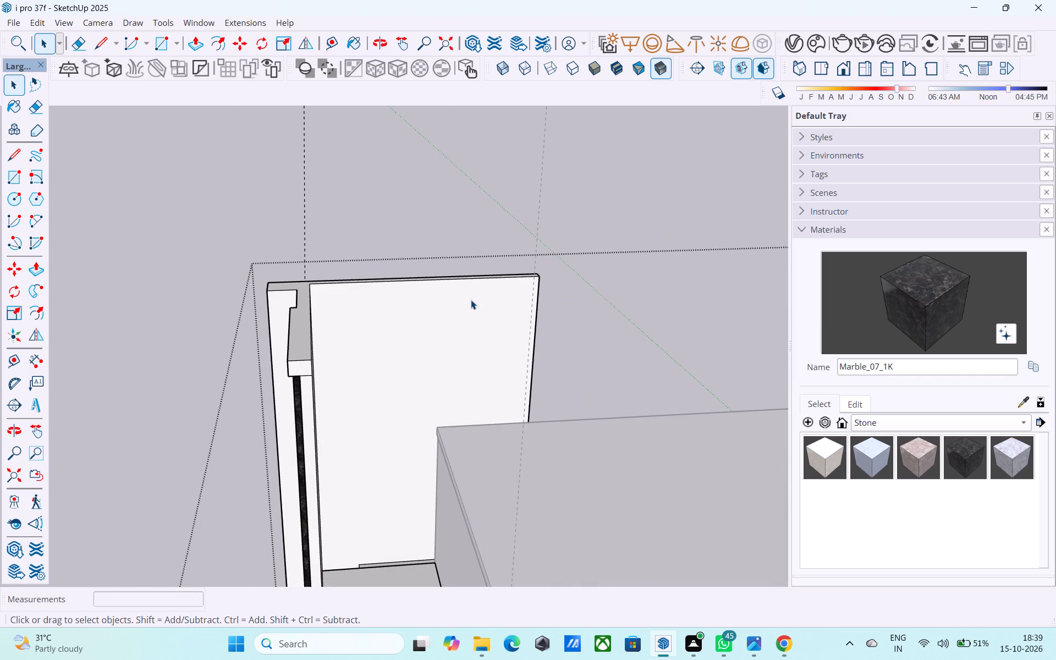
middle_drag(315, 350, 243, 312)
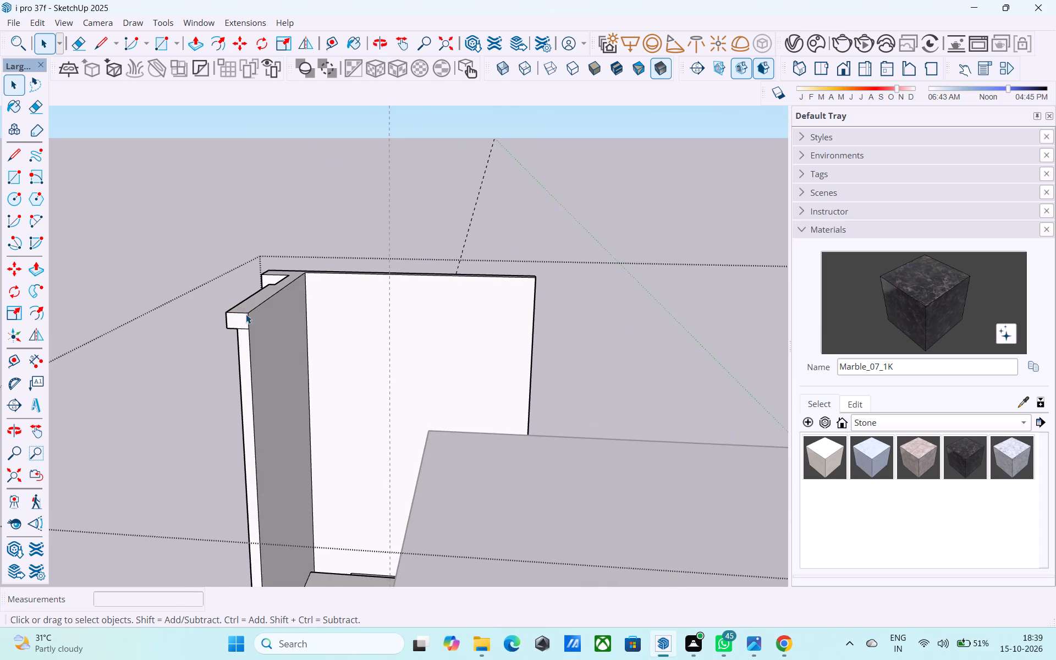
scroll(254, 323, up, 7)
click(240, 327)
middle_drag(240, 327, 182, 333)
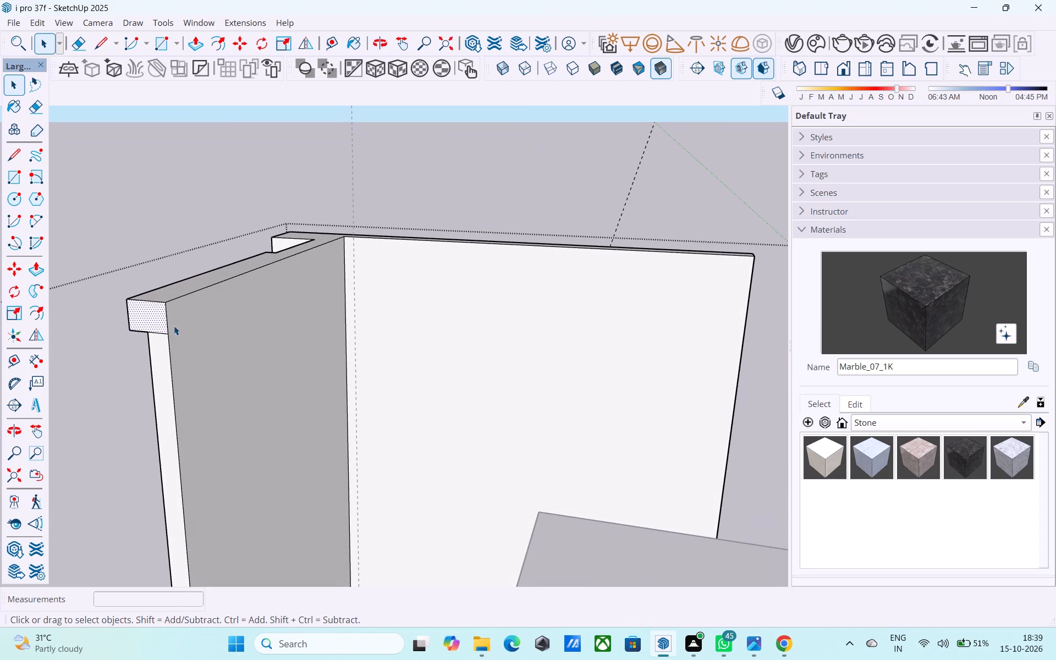
click(164, 318)
scroll(170, 317, up, 3)
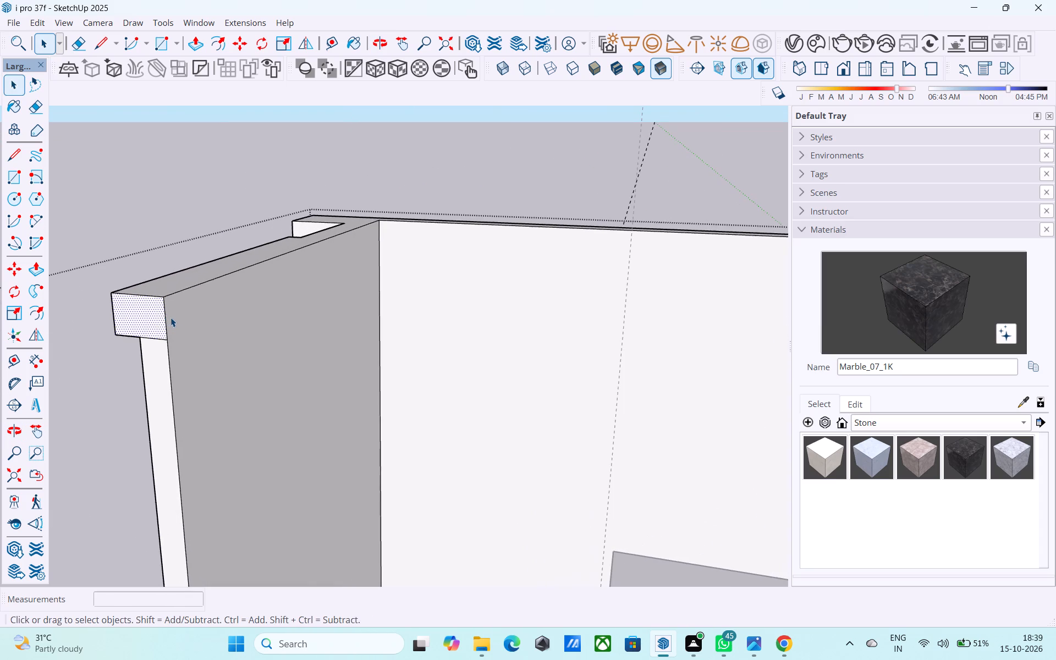
click(166, 313)
key(m)
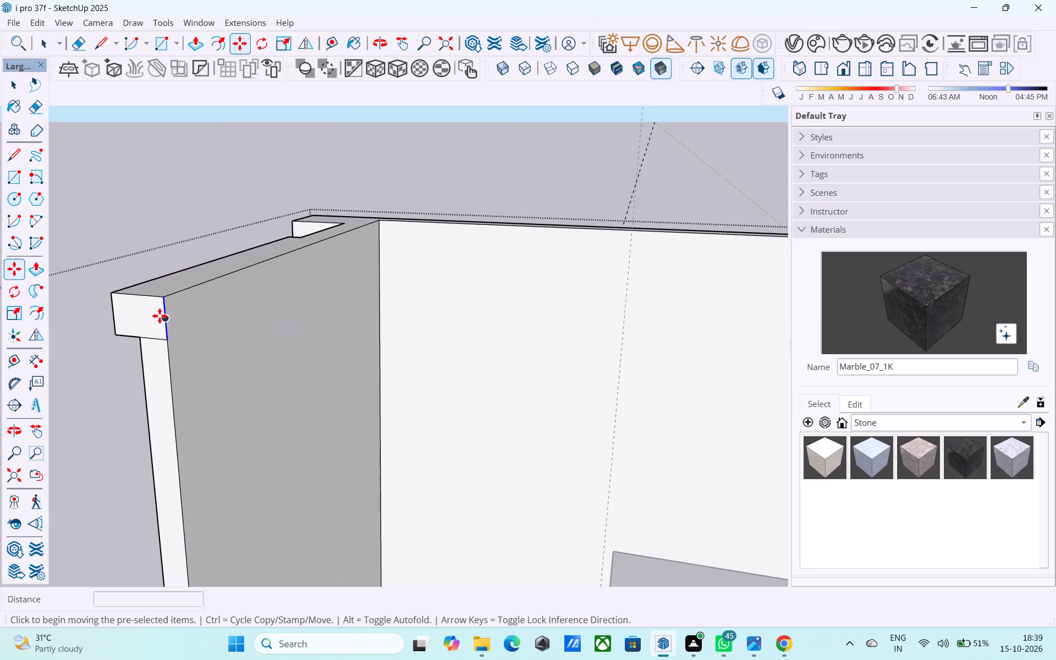
click(163, 301)
click(185, 290)
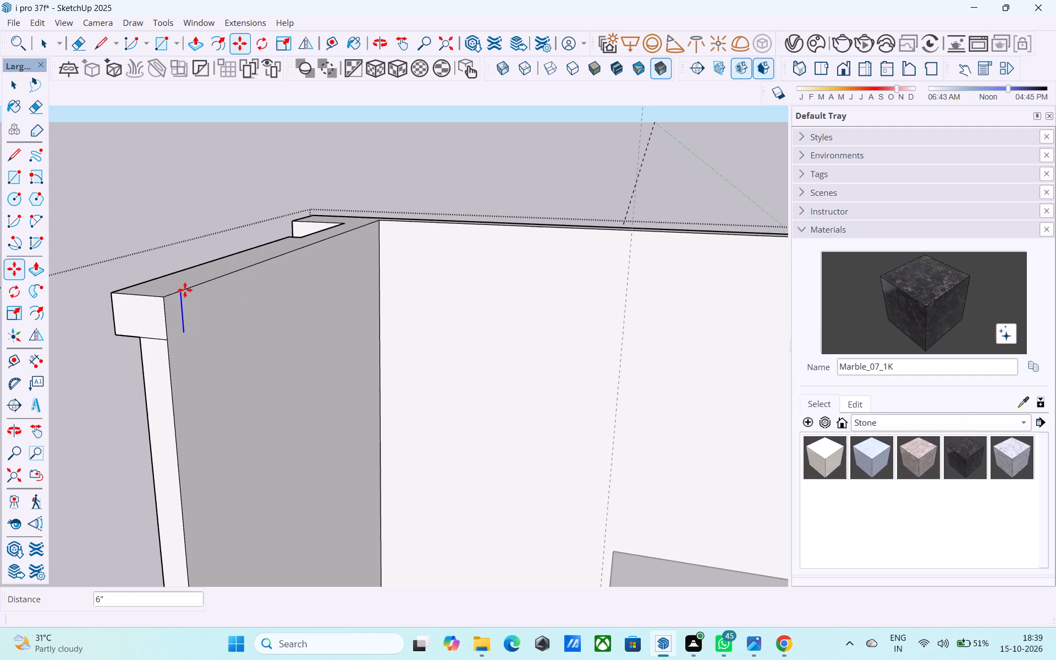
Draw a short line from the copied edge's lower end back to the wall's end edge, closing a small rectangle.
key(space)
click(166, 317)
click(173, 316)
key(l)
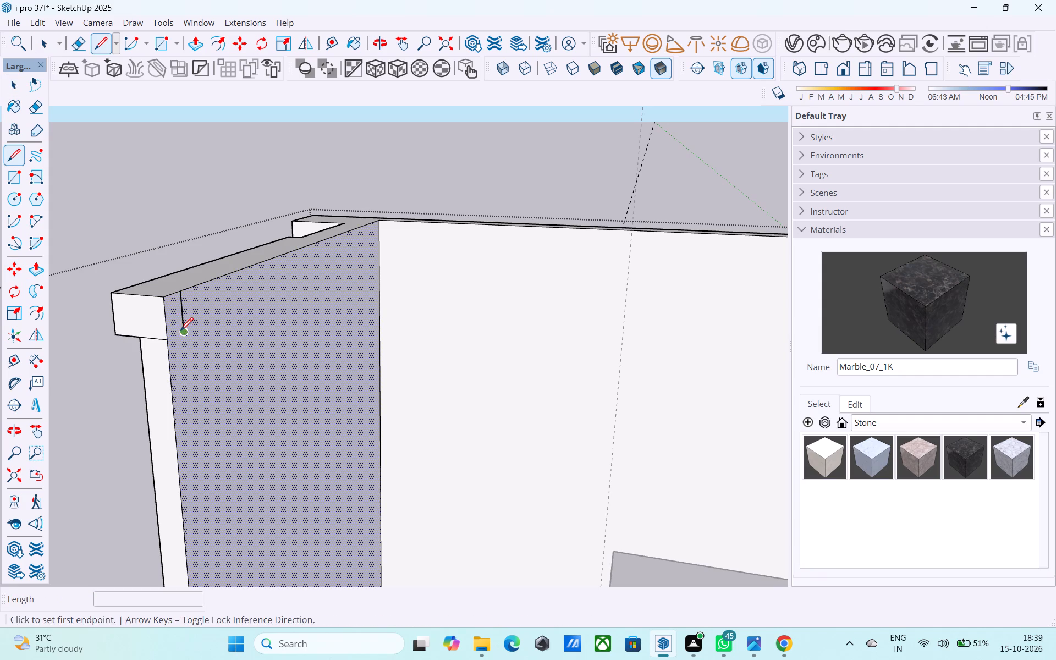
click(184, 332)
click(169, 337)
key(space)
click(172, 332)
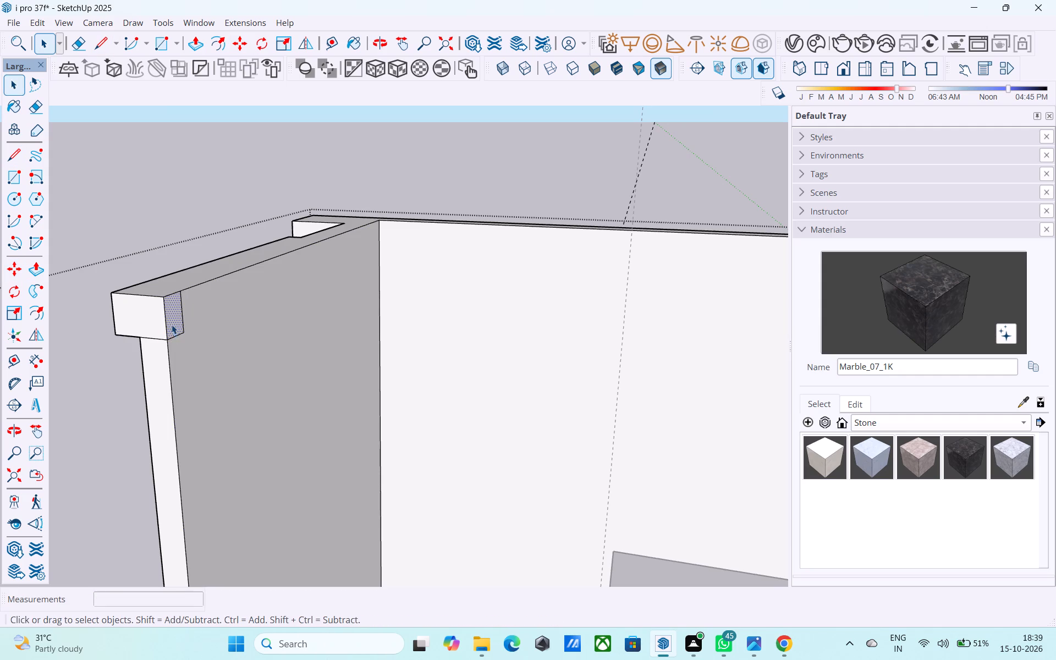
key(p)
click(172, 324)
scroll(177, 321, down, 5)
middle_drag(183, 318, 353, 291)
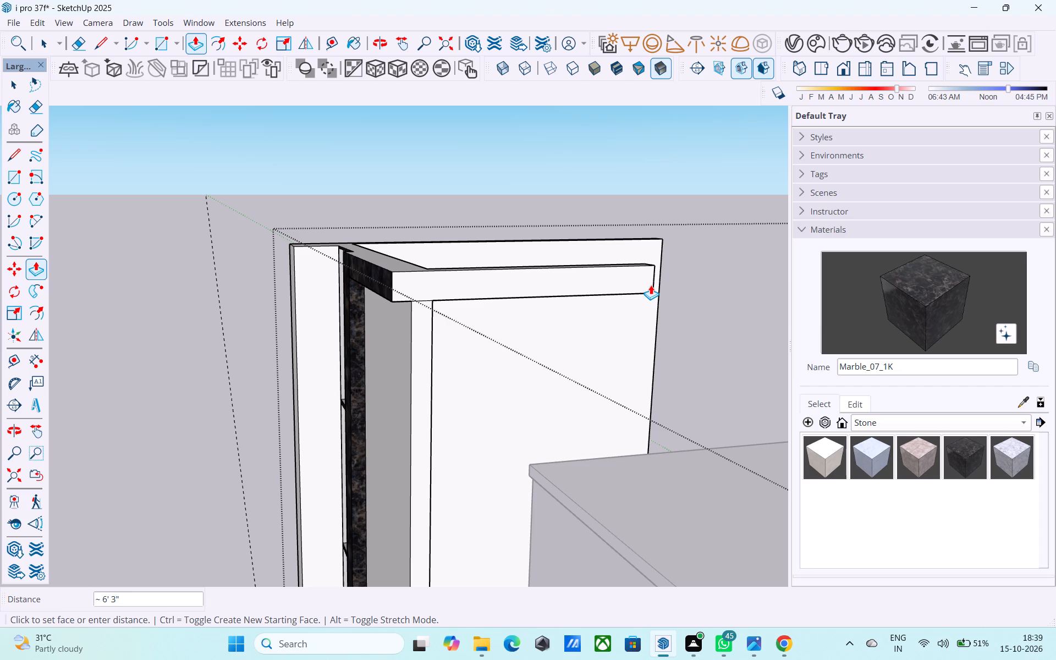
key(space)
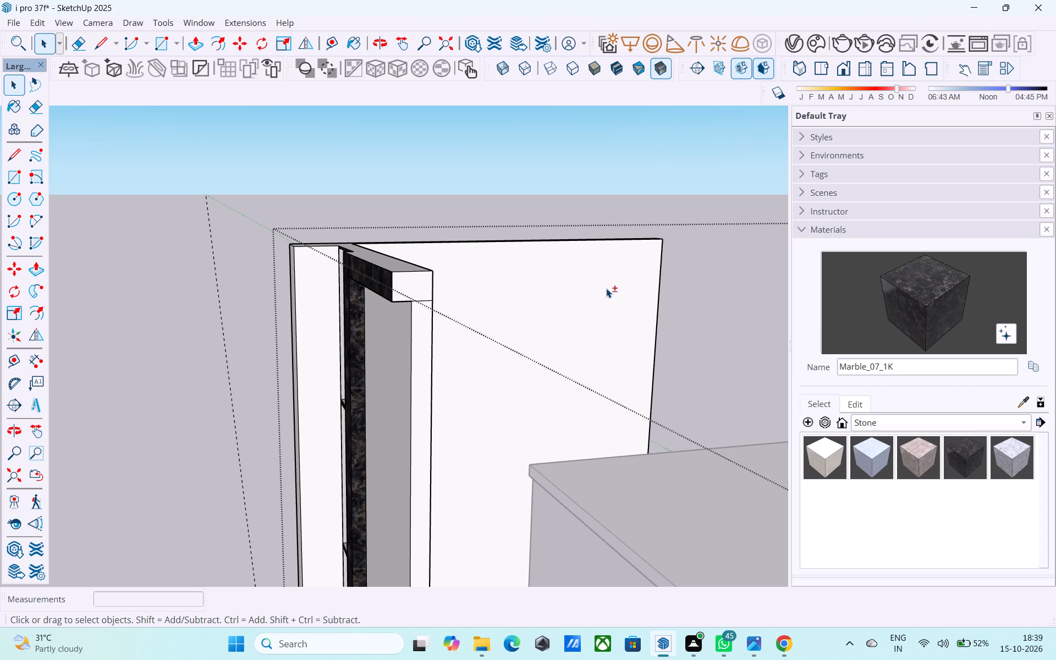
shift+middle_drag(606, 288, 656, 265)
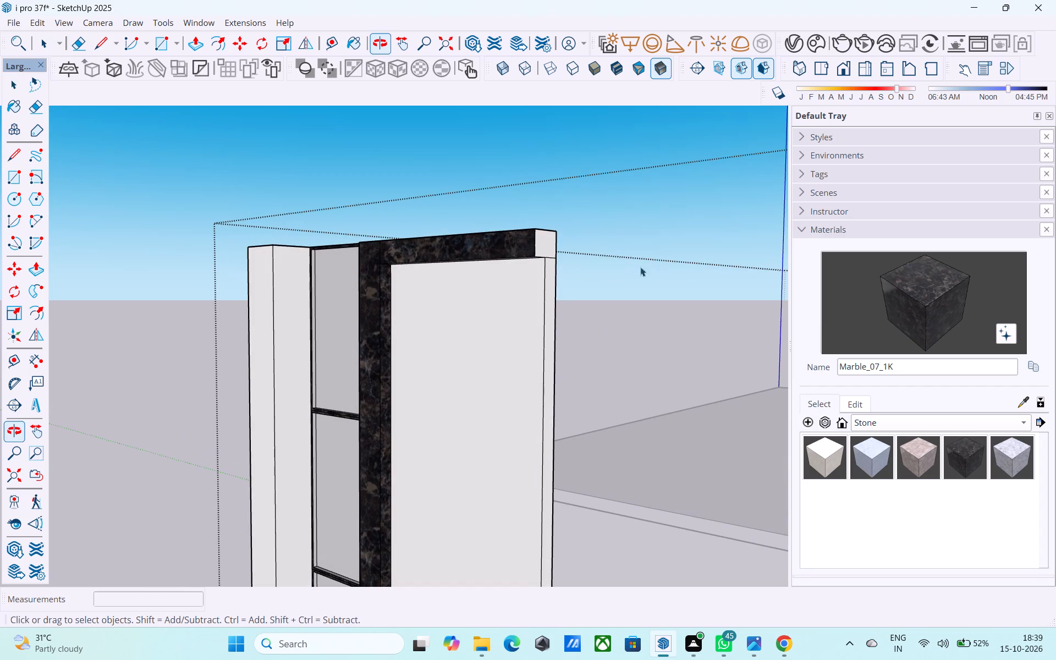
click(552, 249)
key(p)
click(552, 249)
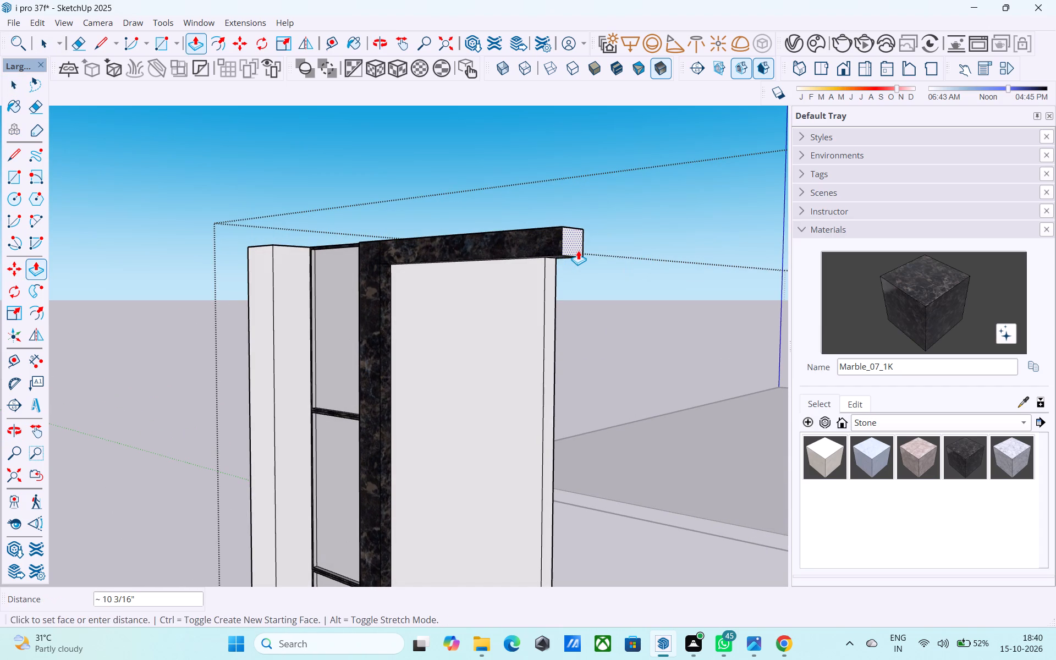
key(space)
Open the uppermost roof slab and Push/Pull its edge face outward about 7' 6" toward the front facade.
scroll(581, 248, down, 4)
middle_drag(581, 248, 472, 290)
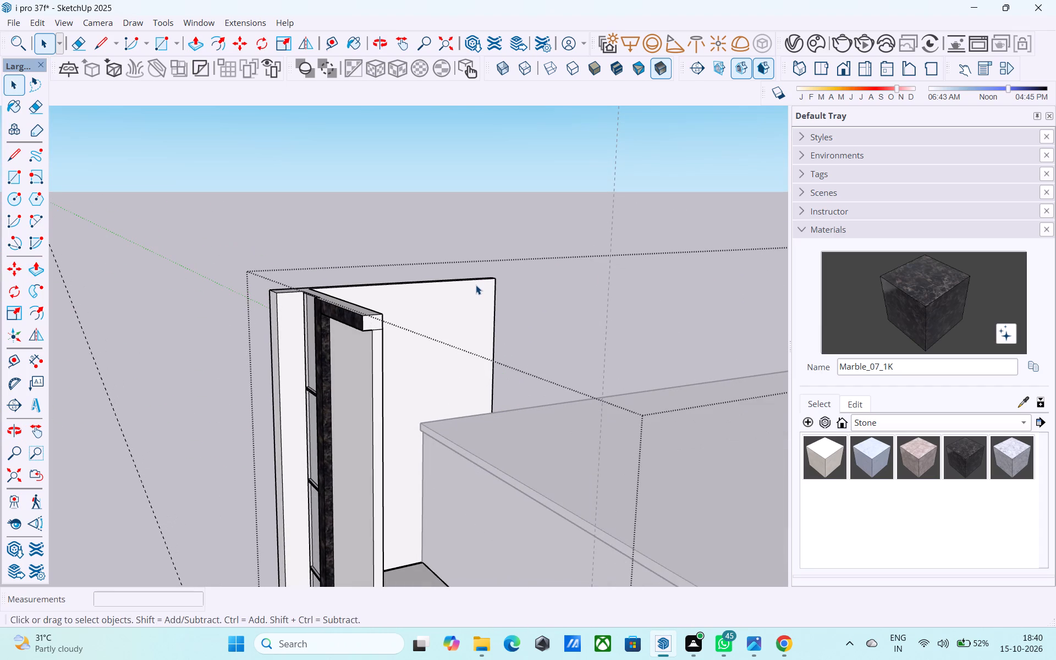
middle_drag(476, 285, 459, 236)
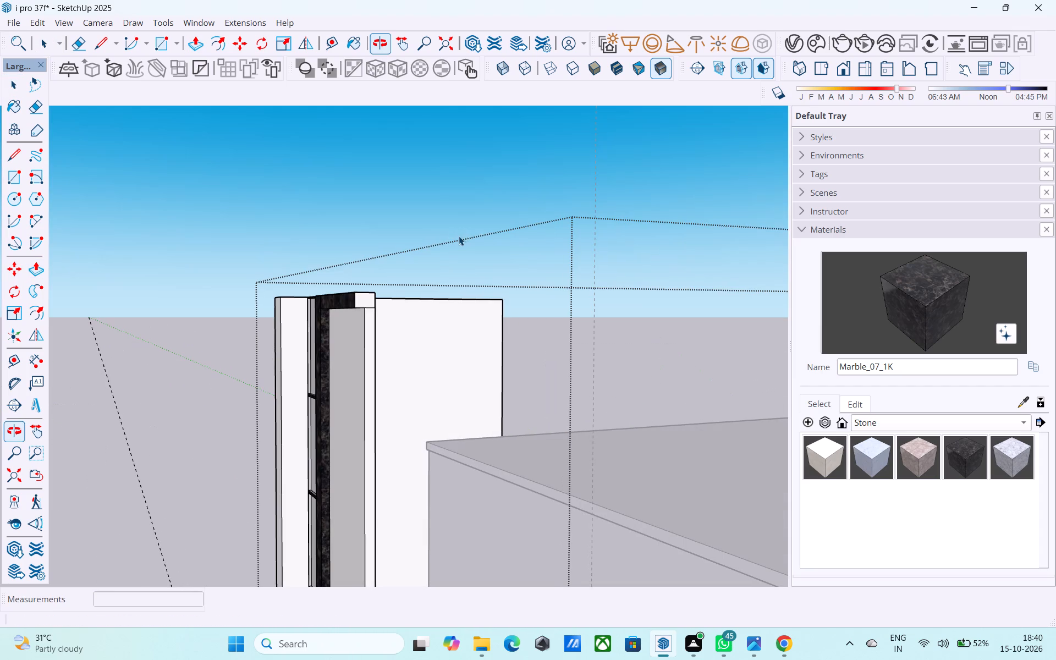
scroll(472, 232, down, 4)
middle_drag(515, 315, 525, 218)
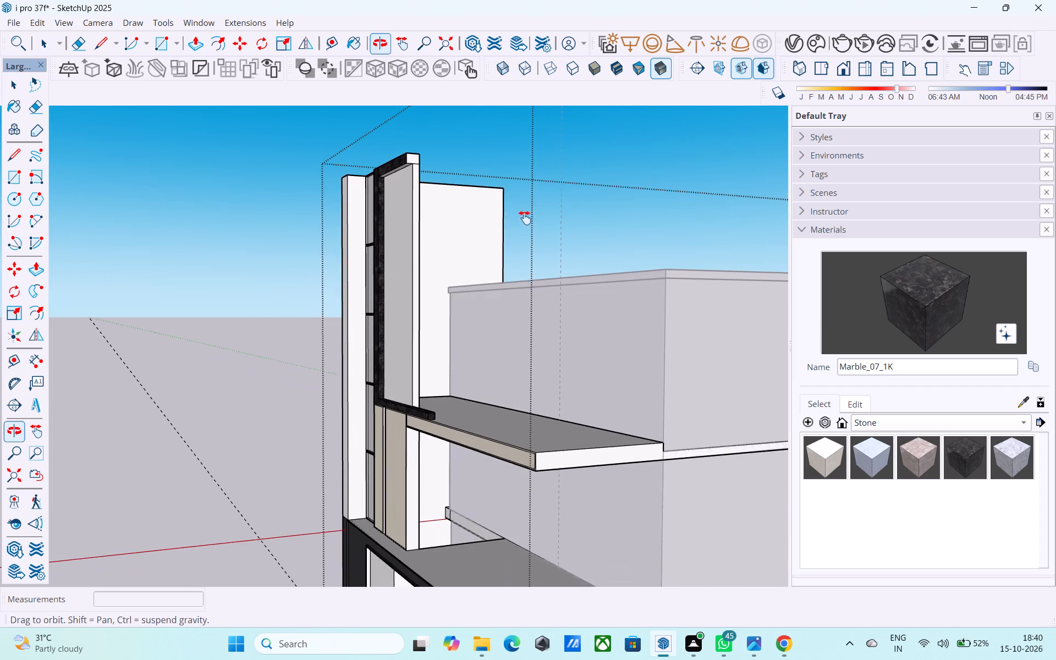
middle_drag(525, 218, 526, 218)
double_click(524, 287)
scroll(524, 287, up, 4)
click(523, 285)
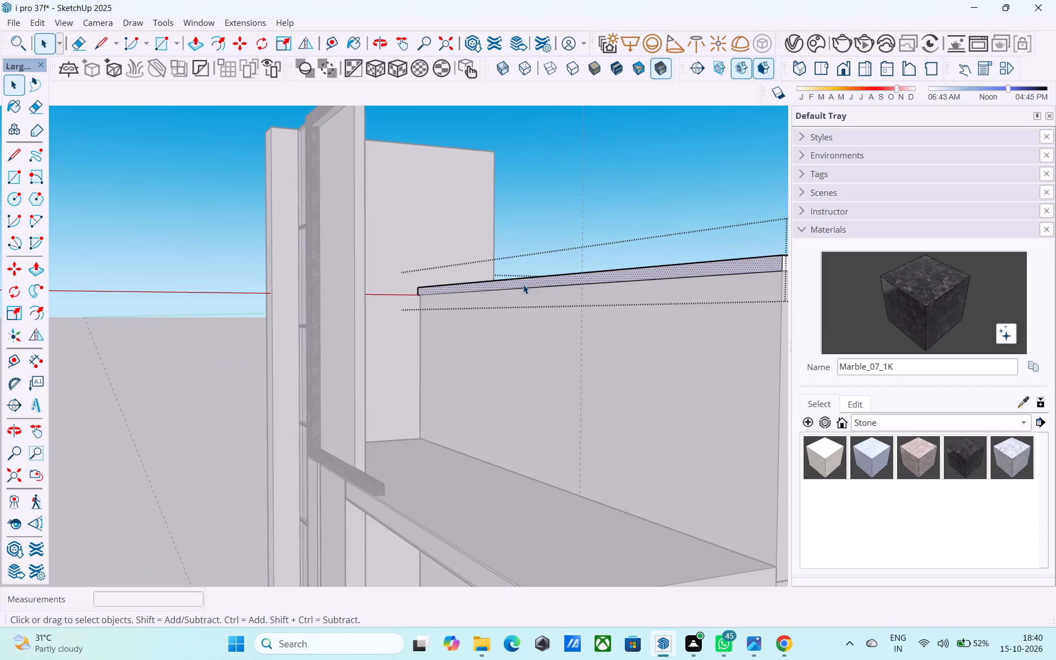
key(p)
click(523, 284)
click(364, 245)
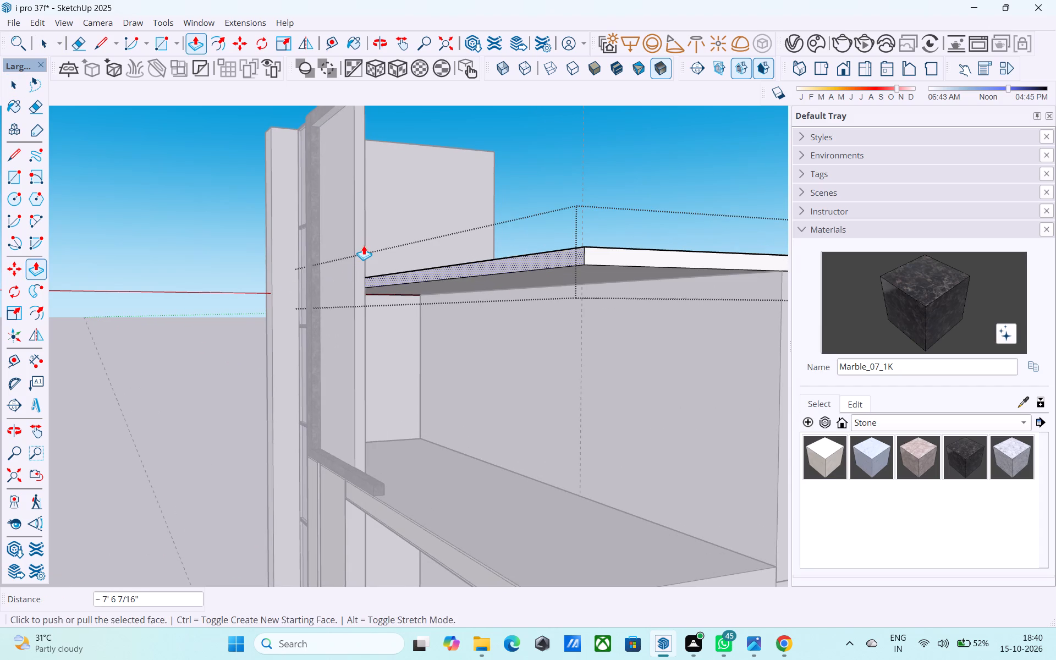
scroll(370, 245, up, 1)
middle_drag(307, 287, 131, 357)
scroll(363, 312, down, 5)
key(space)
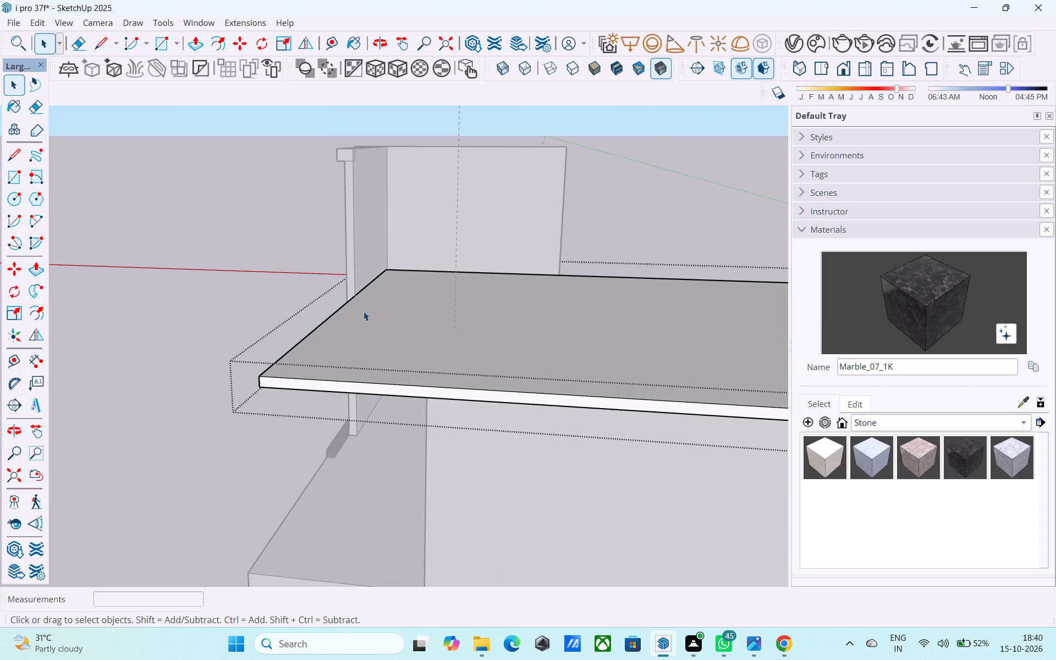
Open the facade wall and copy its vertical end edge below the band inward, in line with the short copied edge.
middle_drag(374, 302, 185, 393)
scroll(397, 179, up, 2)
click(378, 178)
click(376, 178)
middle_click(377, 177)
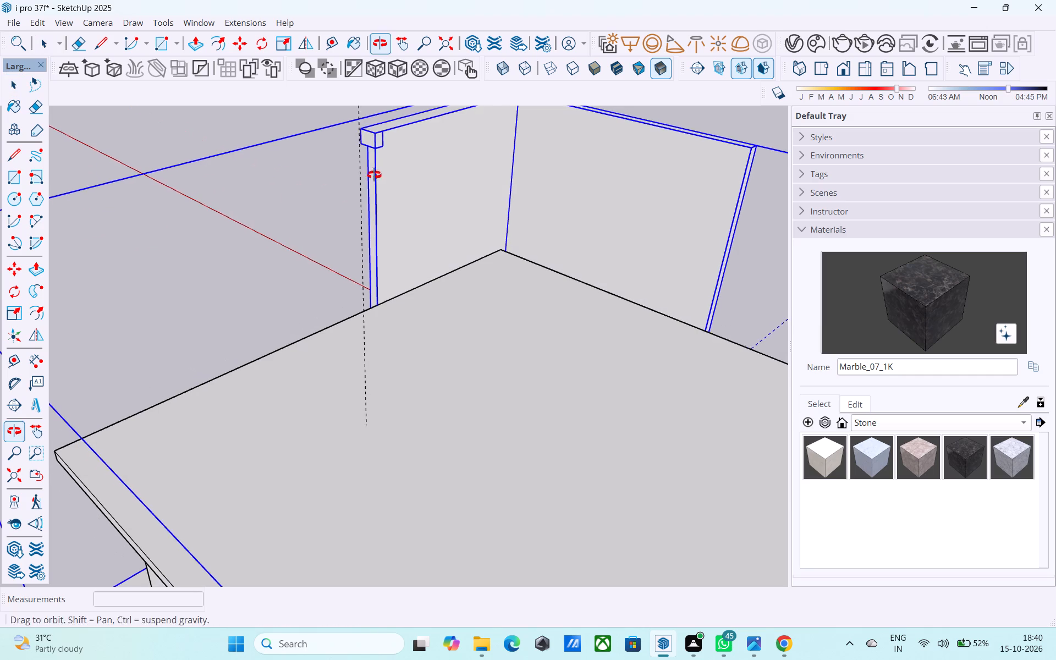
double_click(373, 173)
scroll(376, 174, up, 5)
click(377, 173)
scroll(377, 173, down, 5)
middle_drag(377, 173, 359, 250)
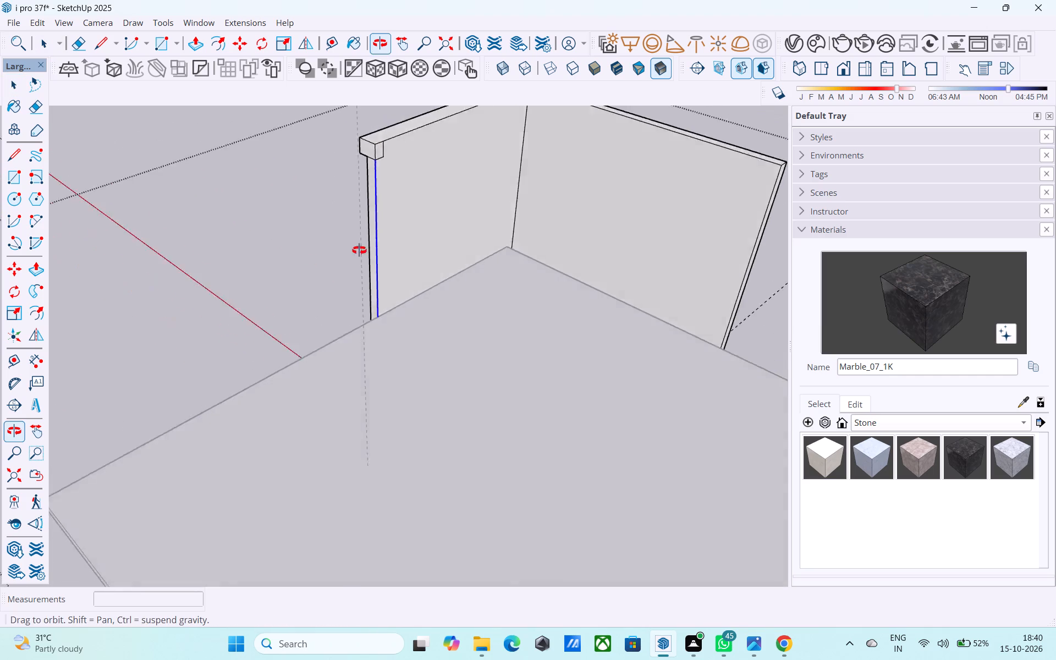
middle_drag(359, 250, 280, 352)
scroll(356, 258, up, 5)
key(m)
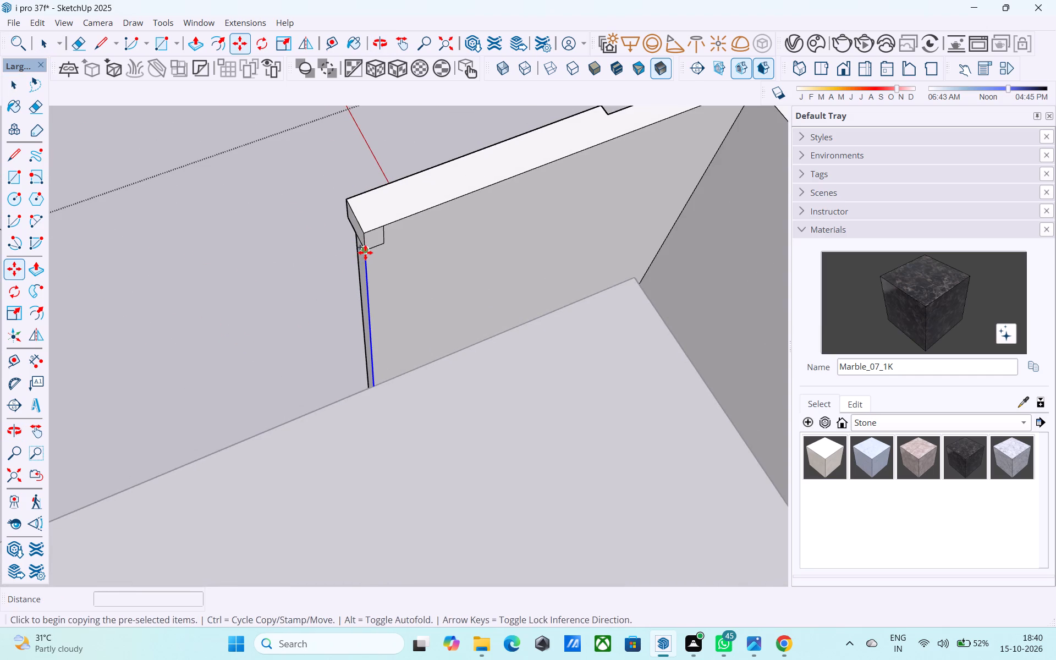
click(365, 252)
click(379, 251)
Erase the short horizontal line crossing the narrow strip at the wall's end.
key(e)
click(378, 249)
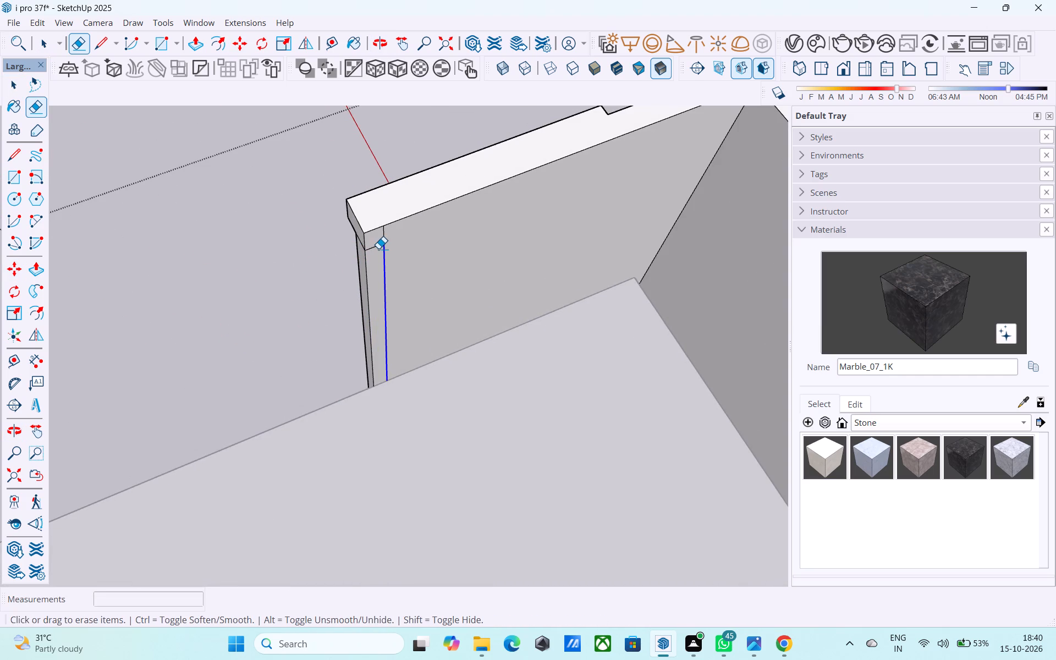
click(377, 245)
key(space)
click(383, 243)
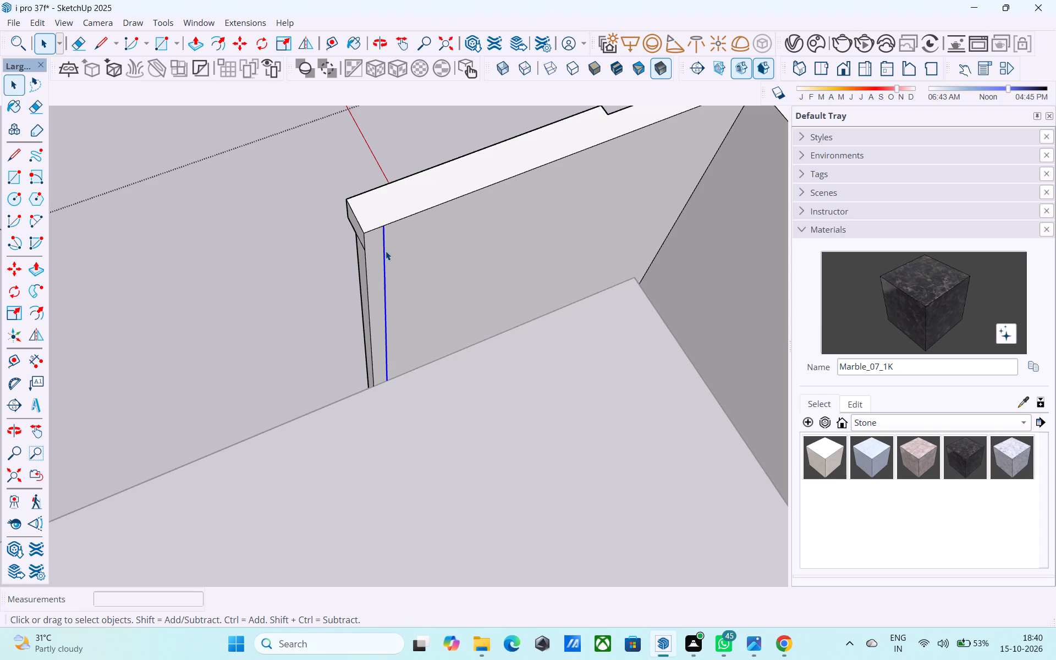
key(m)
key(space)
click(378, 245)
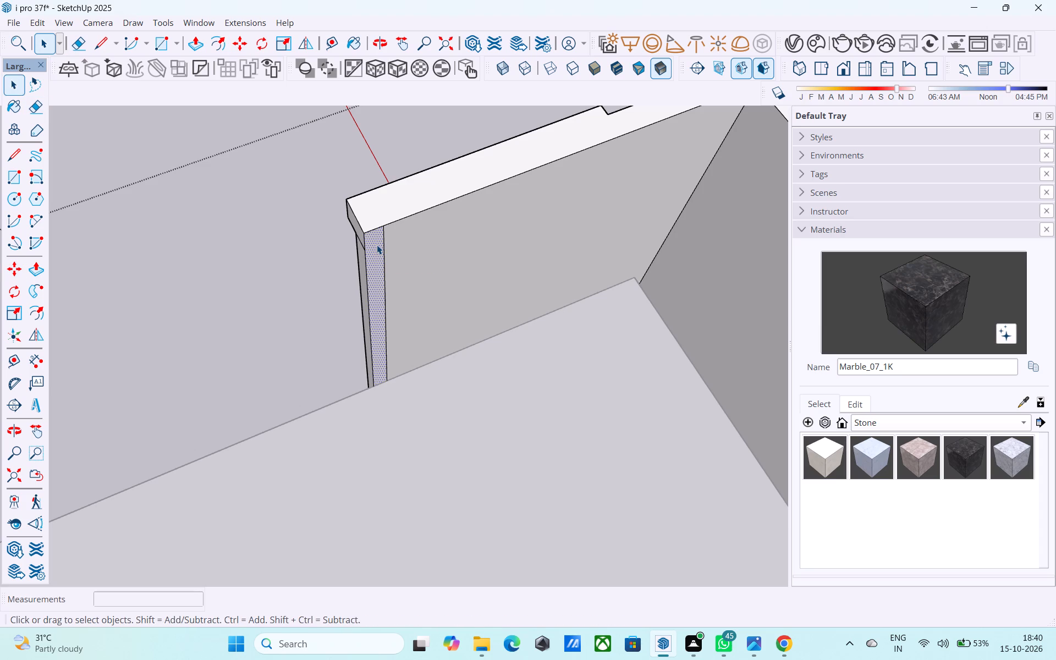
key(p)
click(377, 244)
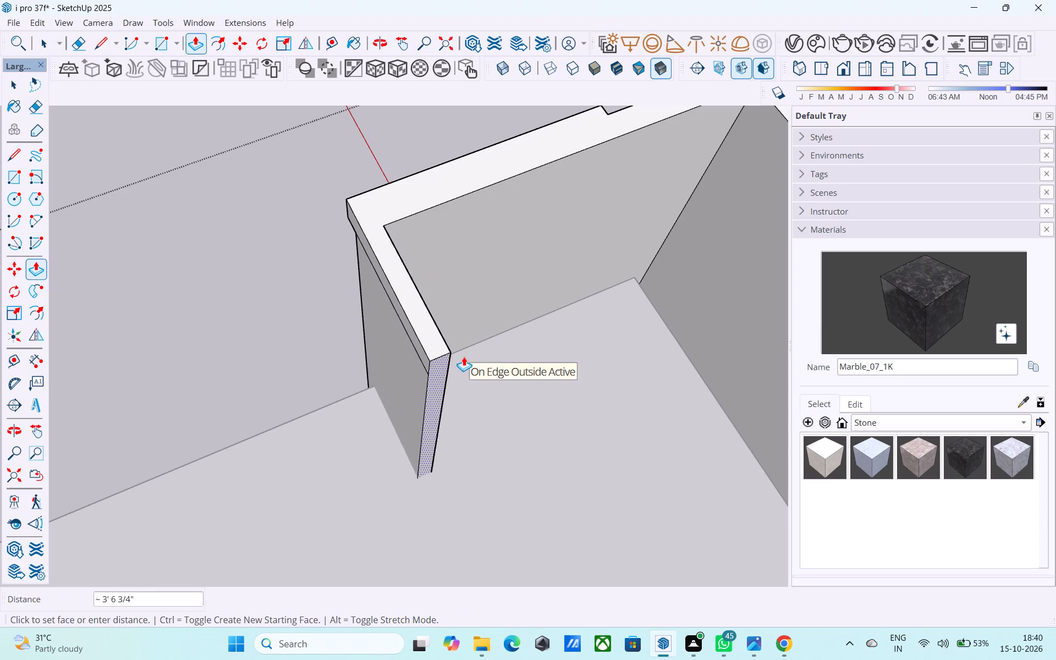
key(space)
Draw a short line across the base of the narrow strip where it meets the roof slab.
key(l)
scroll(404, 389, up, 3)
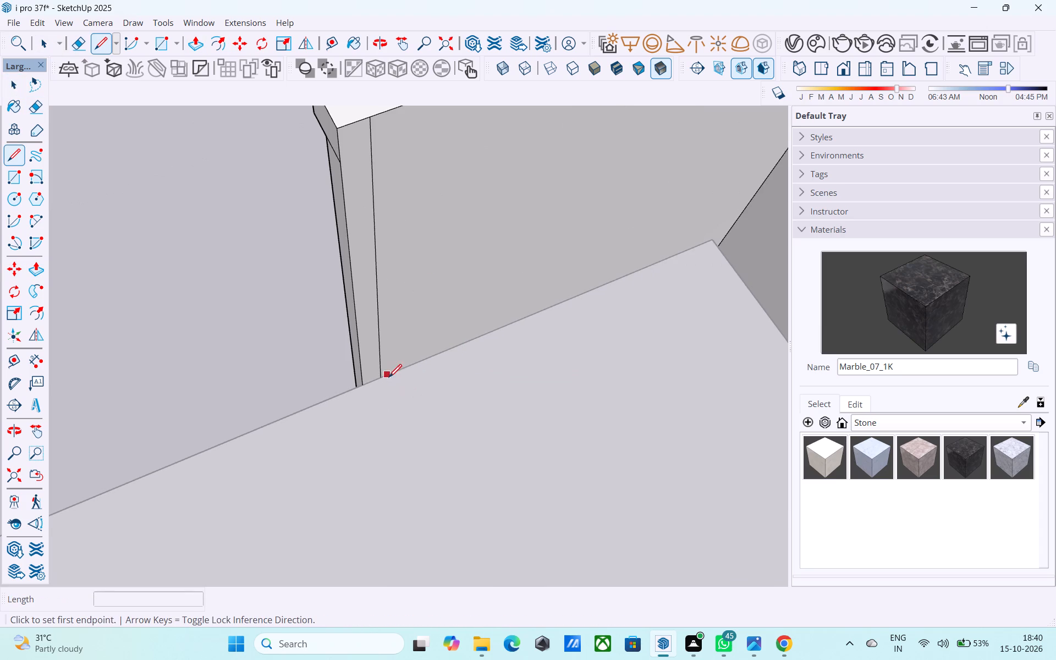
click(381, 375)
click(367, 380)
key(space)
Push/Pull the narrow strip above the roof slab out 6' to form a return wall at the facade's end.
click(368, 377)
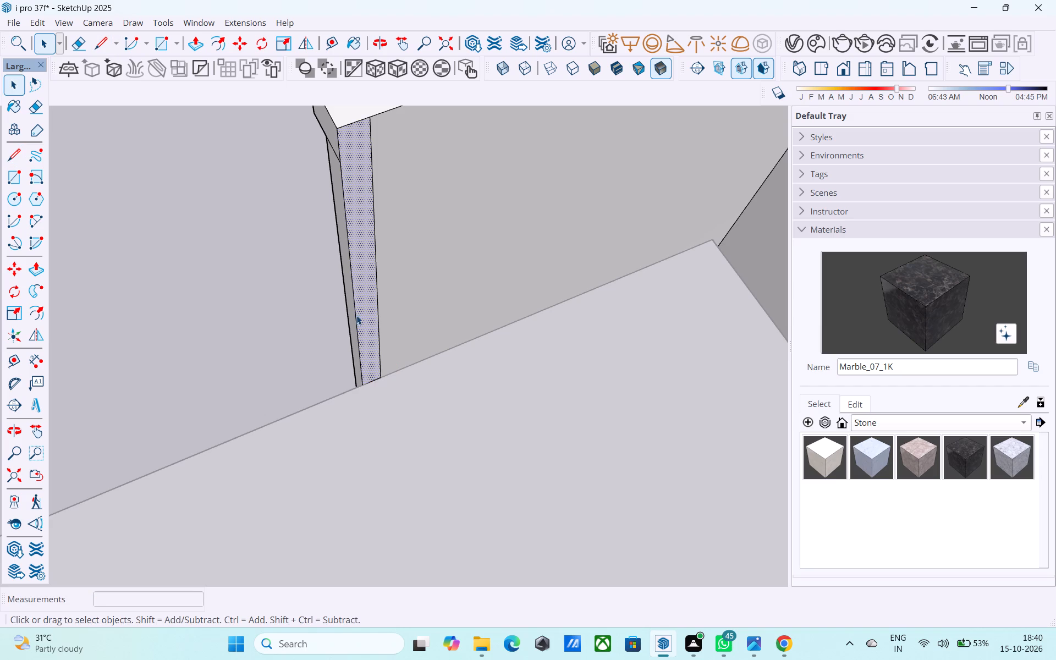
key(p)
click(365, 298)
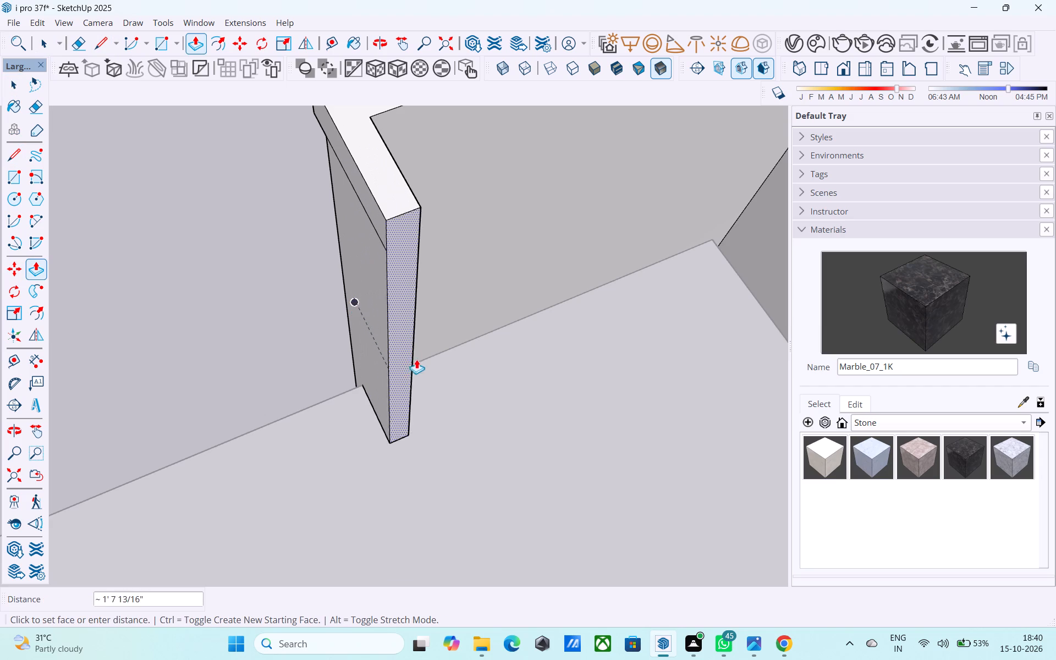
shift+scroll(436, 378, up, 1)
shift+middle_drag(436, 378, 552, 332)
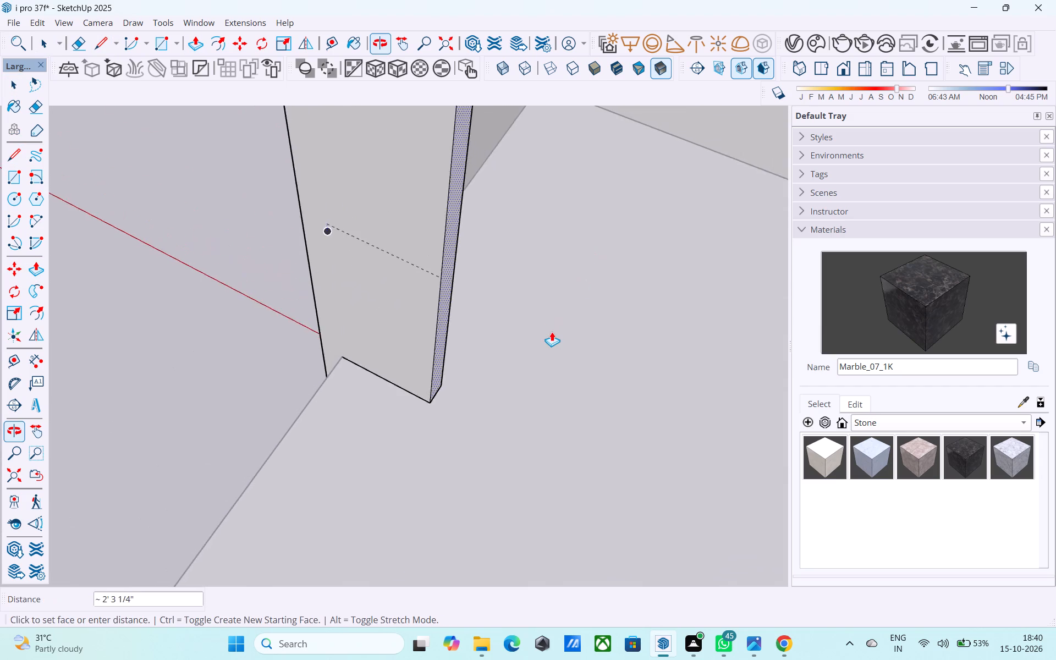
scroll(551, 332, down, 7)
shift+middle_drag(546, 338, 615, 383)
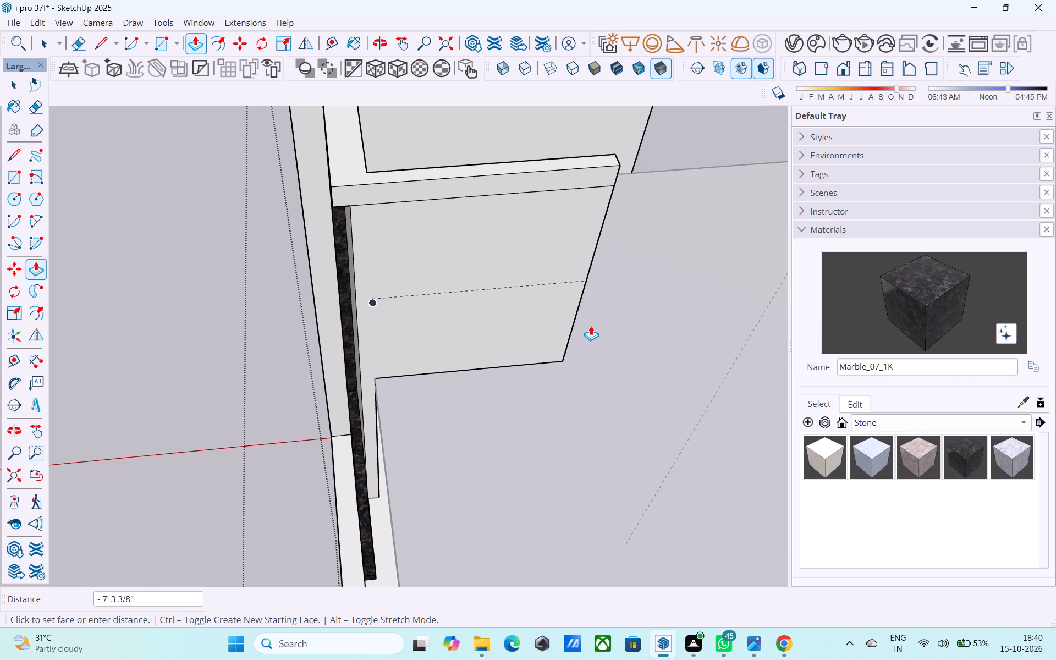
text(6')
key(Return)
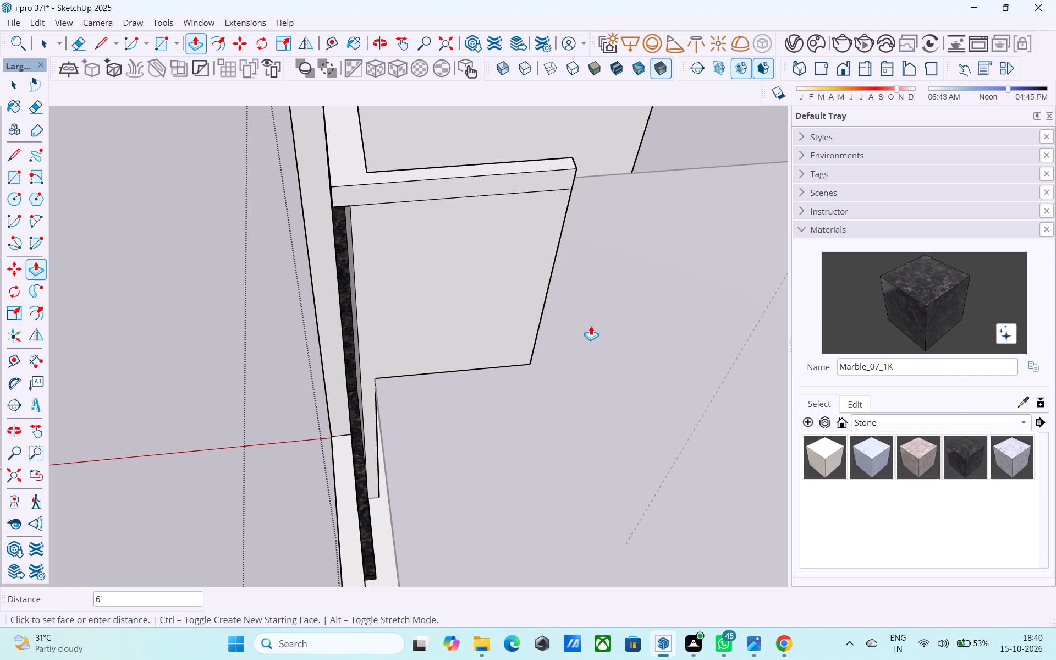
Extend the end face of the new return wall by another 6".
shift+middle_drag(587, 326, 315, 297)
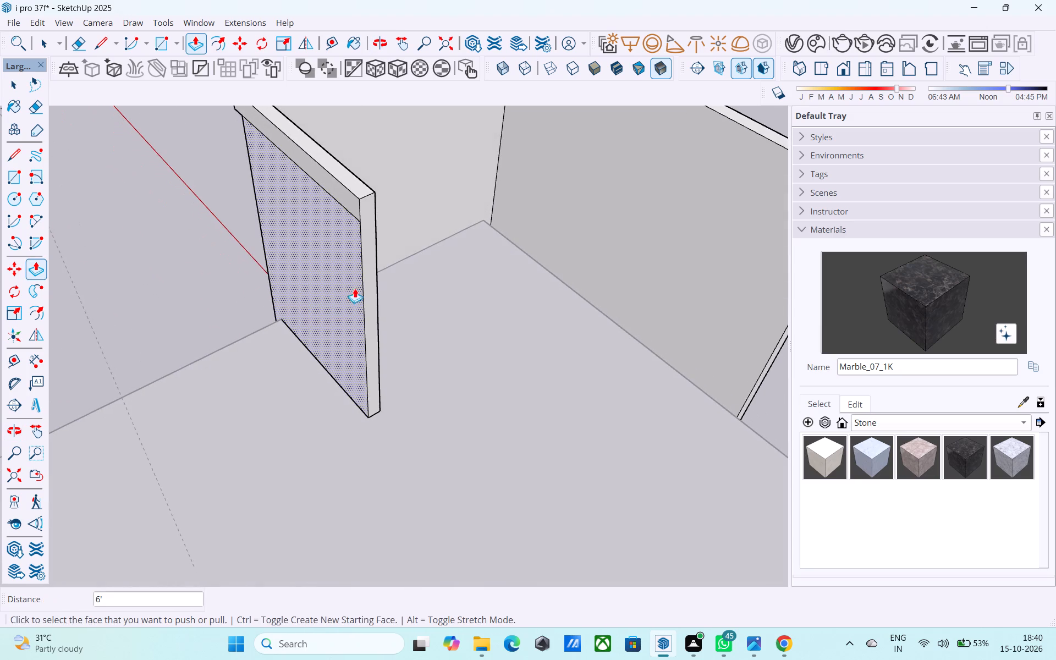
click(370, 280)
text(6")
key(Return)
key(space)
middle_drag(365, 272, 365, 272)
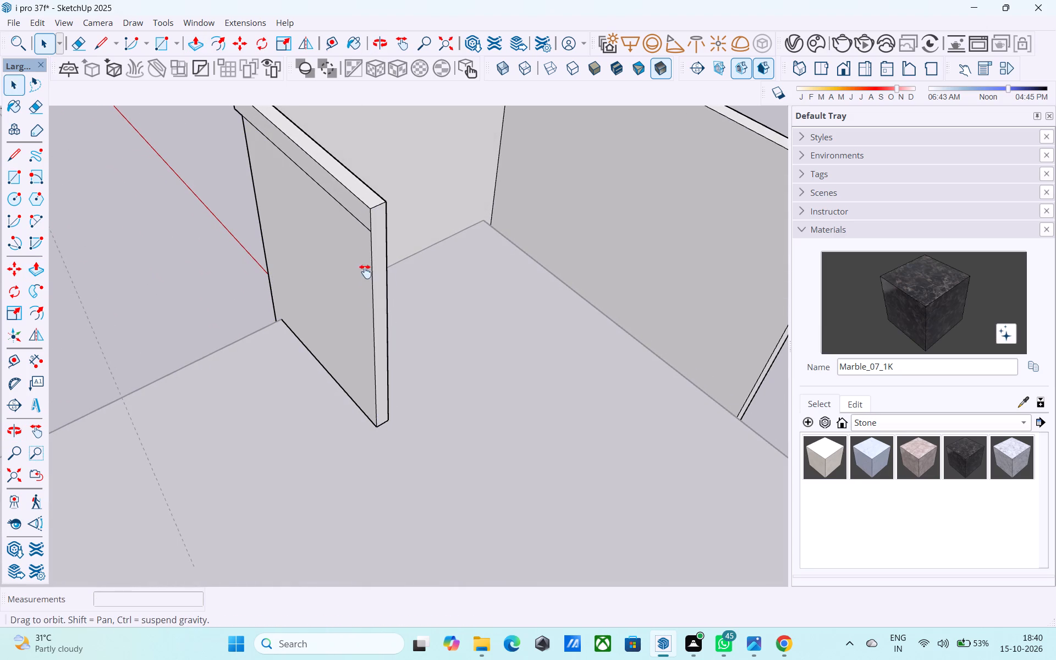
Erase the horizontal line crossing the return wall's face just below its top.
middle_drag(365, 272, 519, 338)
scroll(505, 296, up, 3)
key(e)
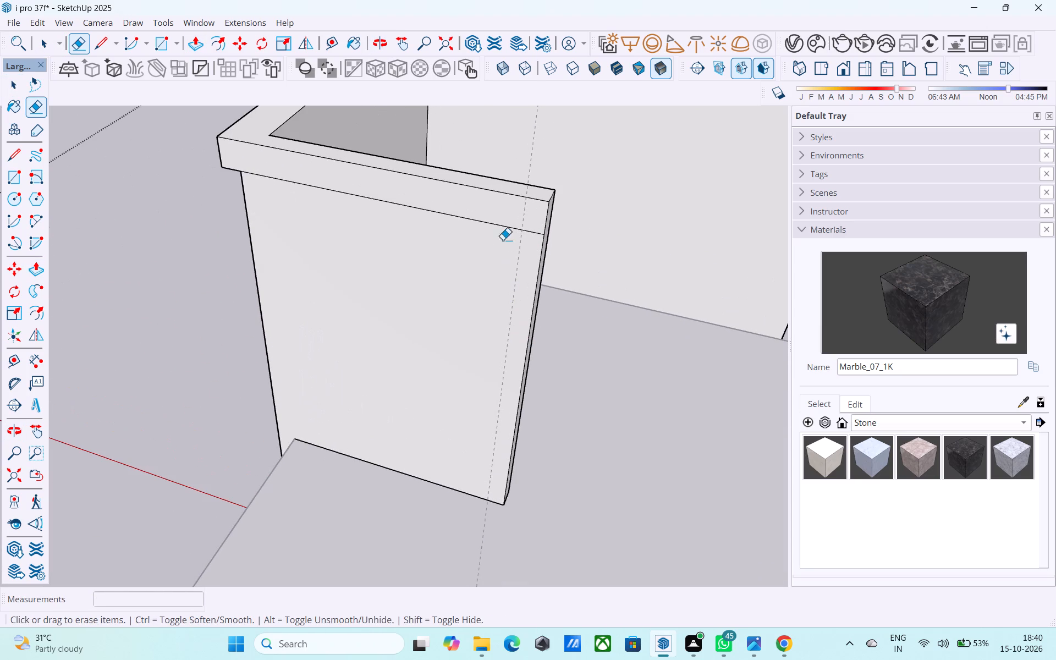
drag(509, 218, 506, 240)
Copy the vertical edge at the return wall's free end 6" inward across its face.
key(space)
click(541, 262)
key(m)
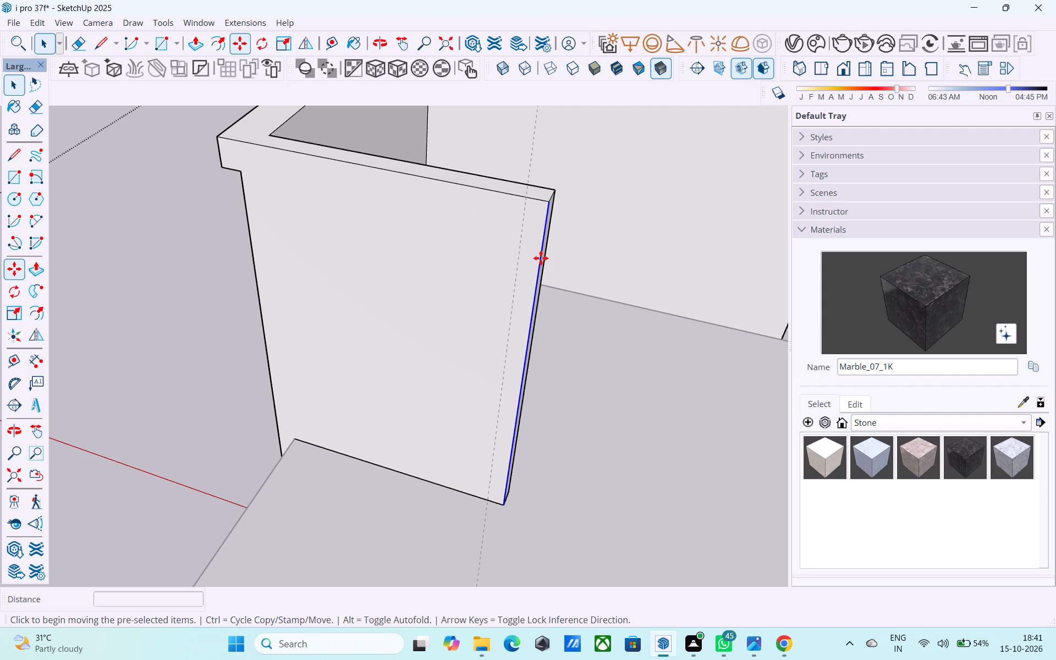
click(550, 208)
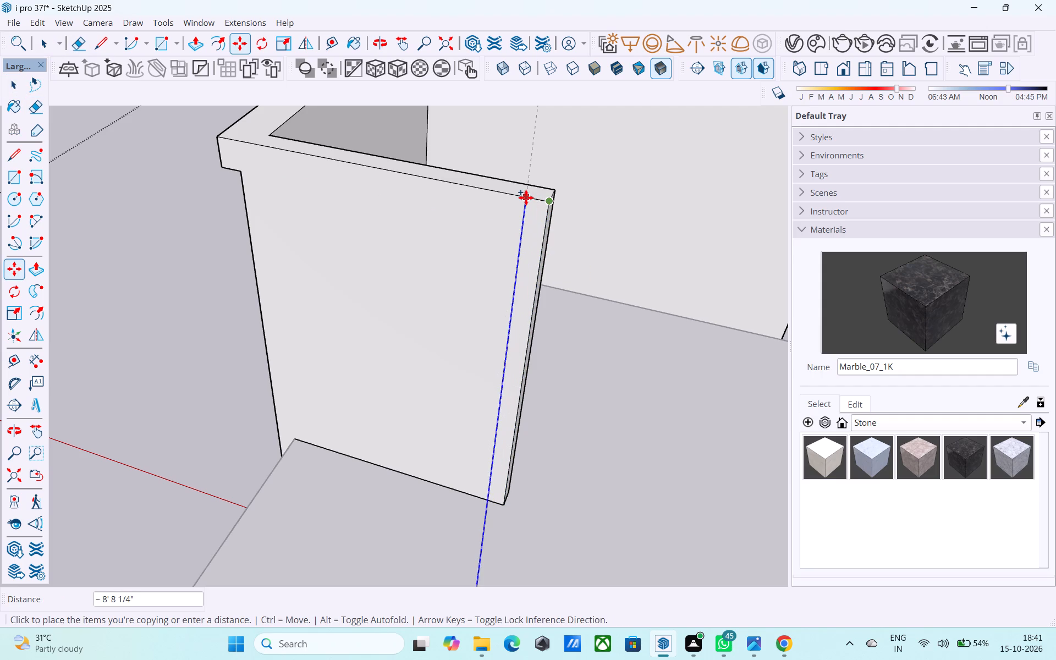
middle_drag(526, 197, 695, 190)
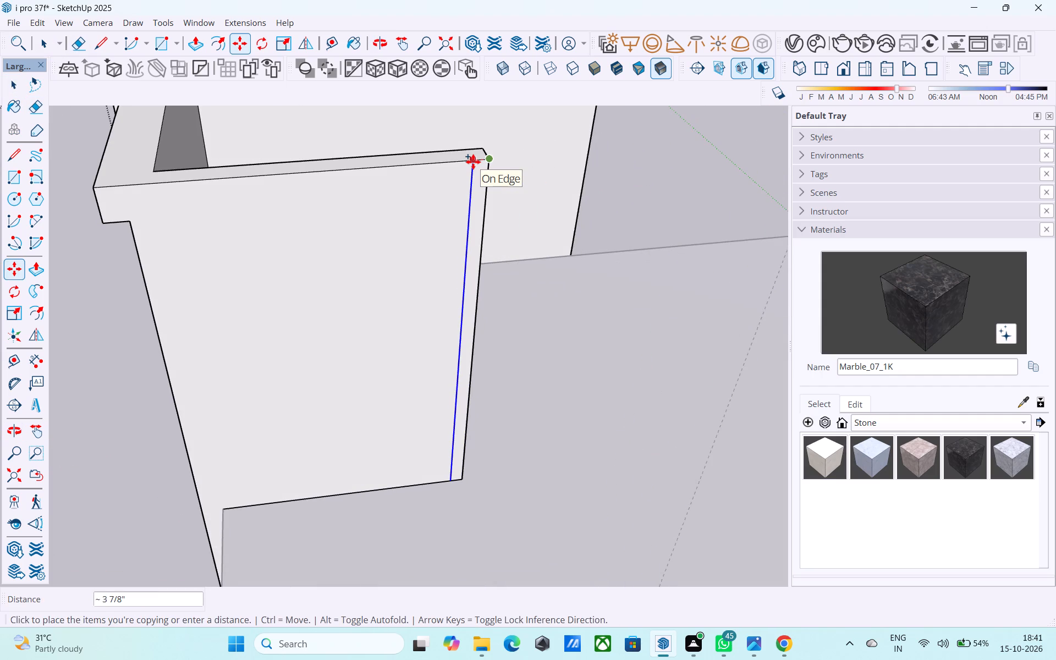
key(6)
key(shift+quotedbl)
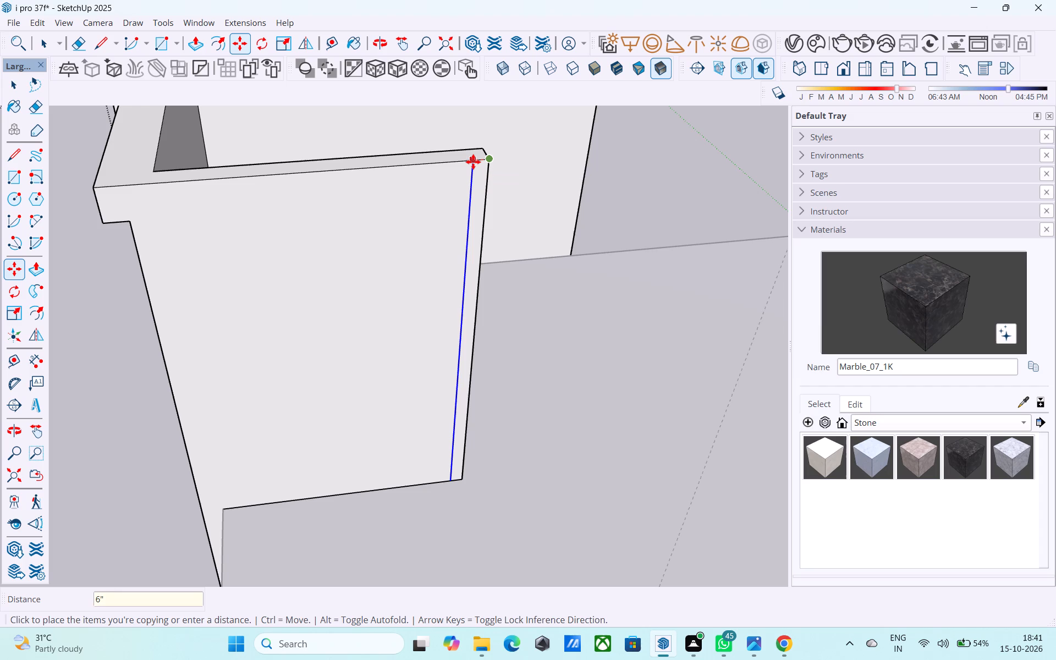
key(Return)
Push/Pull the narrow end strip out 3' to turn the return wall around the corner.
key(space)
click(473, 170)
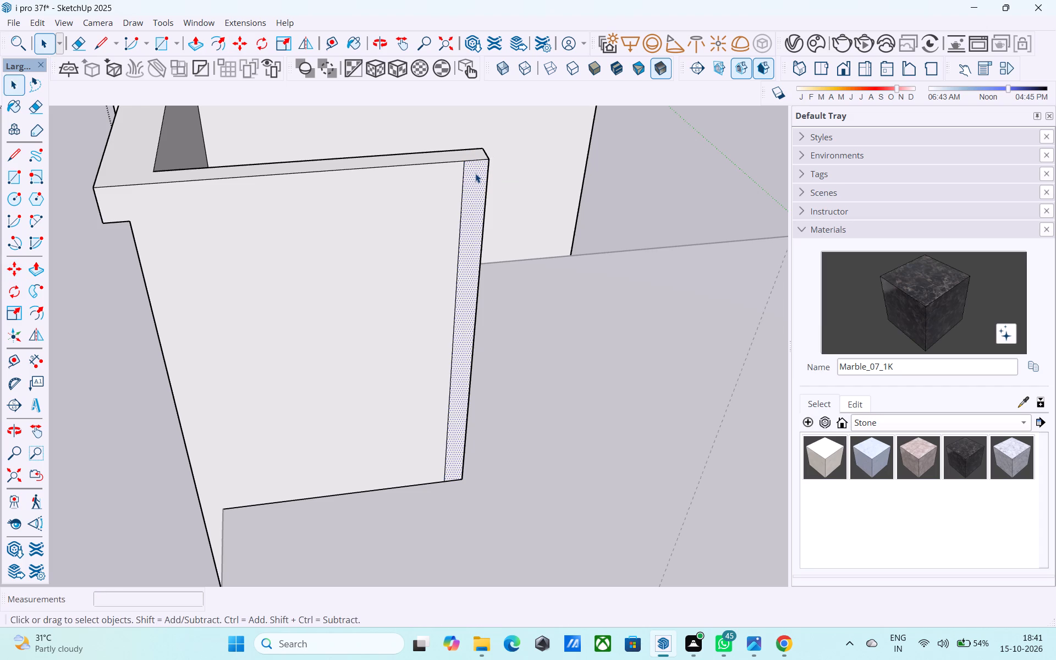
key(p)
click(481, 182)
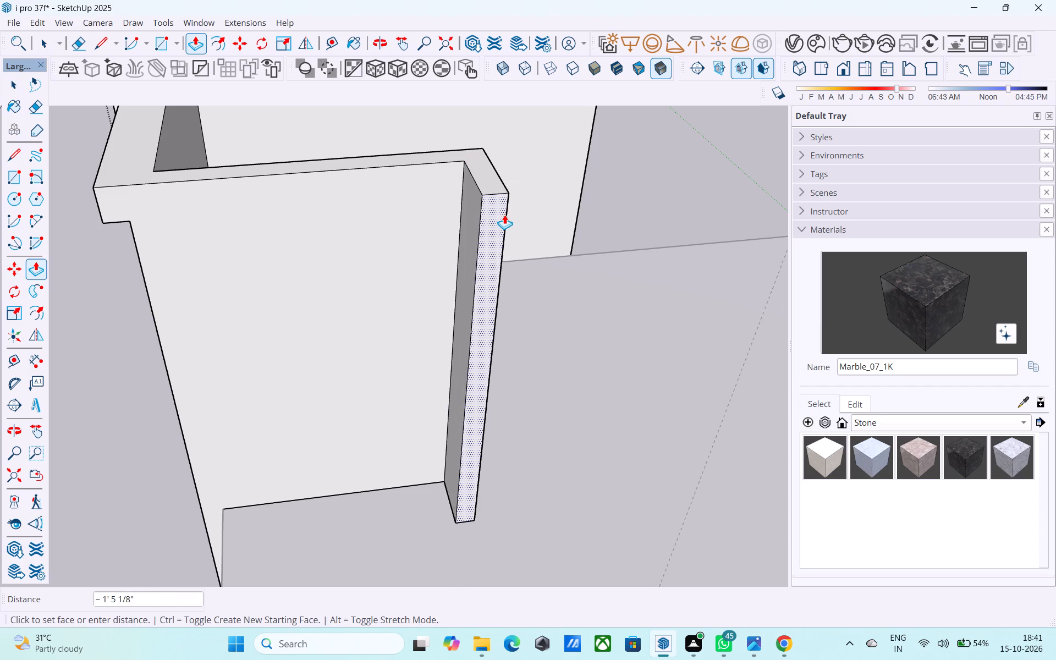
text(4')
key(Return)
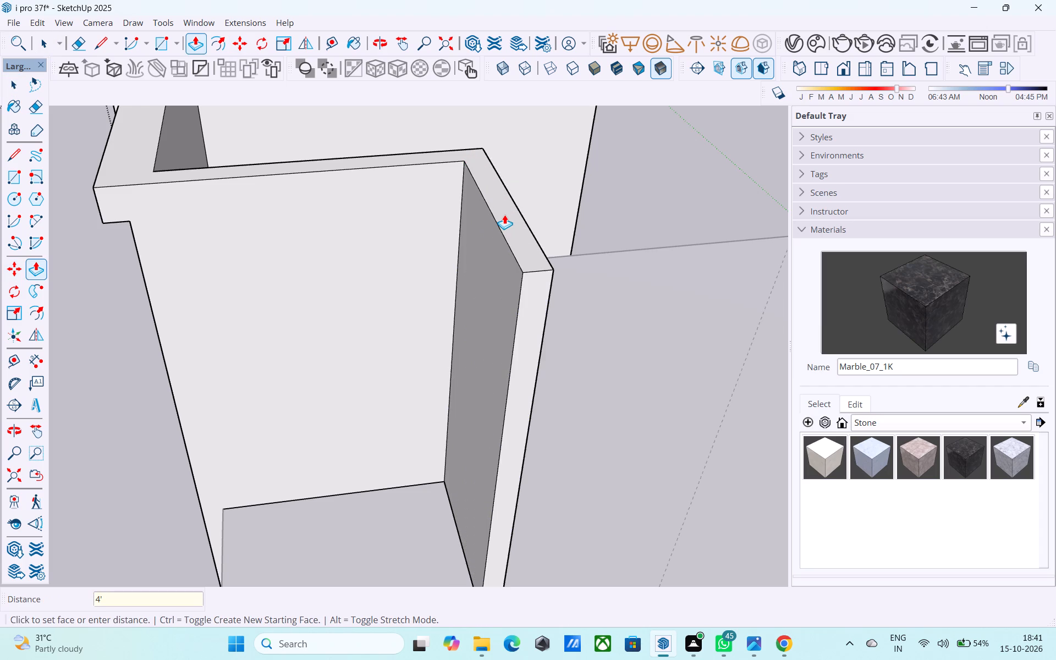
text(3')
key(Return)
Copy the new wall's outer vertical edge a short distance inward to mark a narrow strip on its side face.
scroll(505, 221, down, 4)
scroll(501, 232, up, 1)
scroll(501, 232, down, 3)
middle_drag(496, 248, 699, 256)
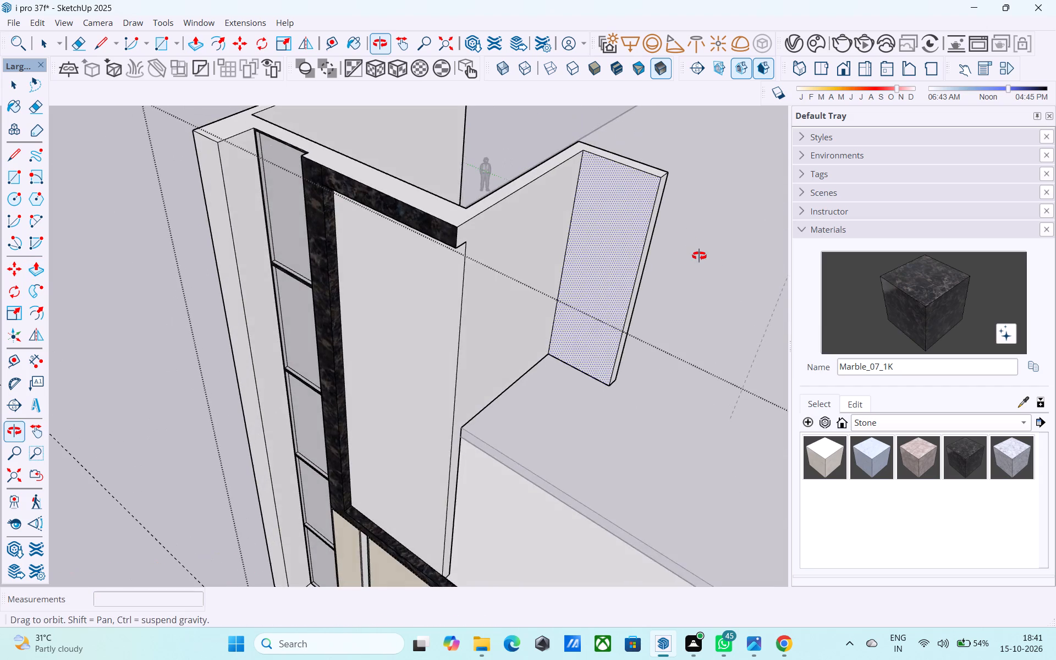
middle_drag(699, 256, 230, 248)
scroll(229, 248, up, 5)
key(space)
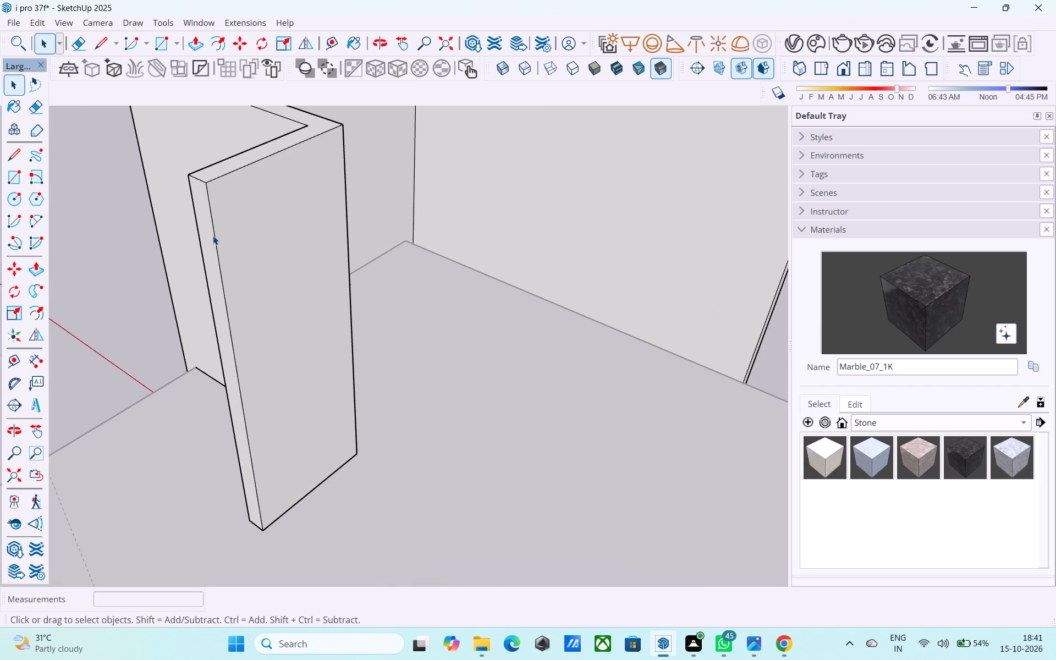
click(213, 235)
key(m)
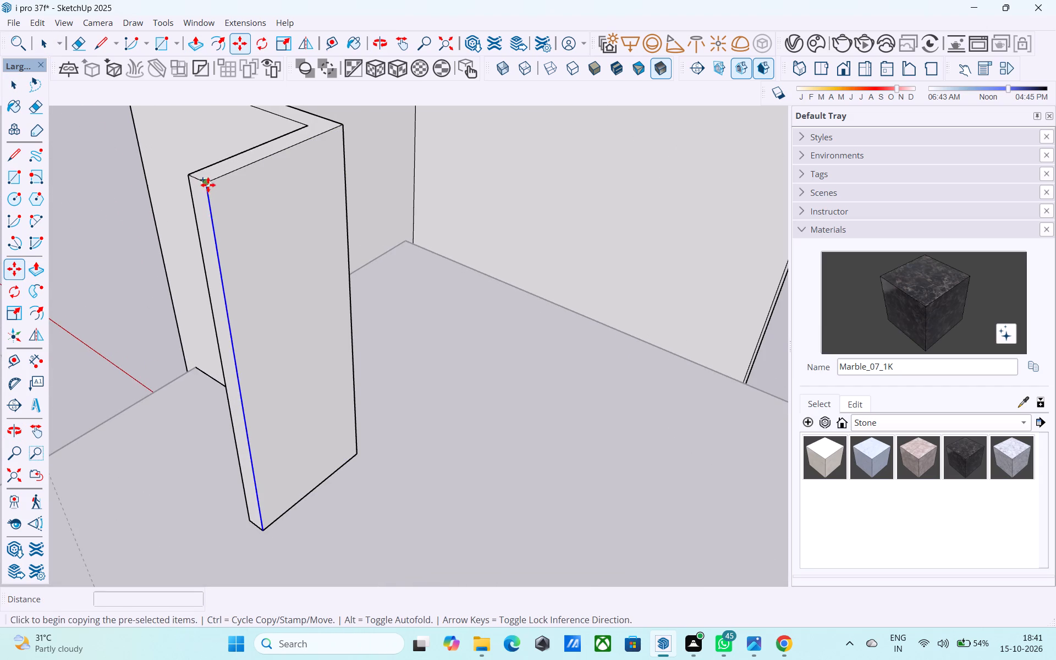
click(208, 185)
click(226, 179)
key(space)
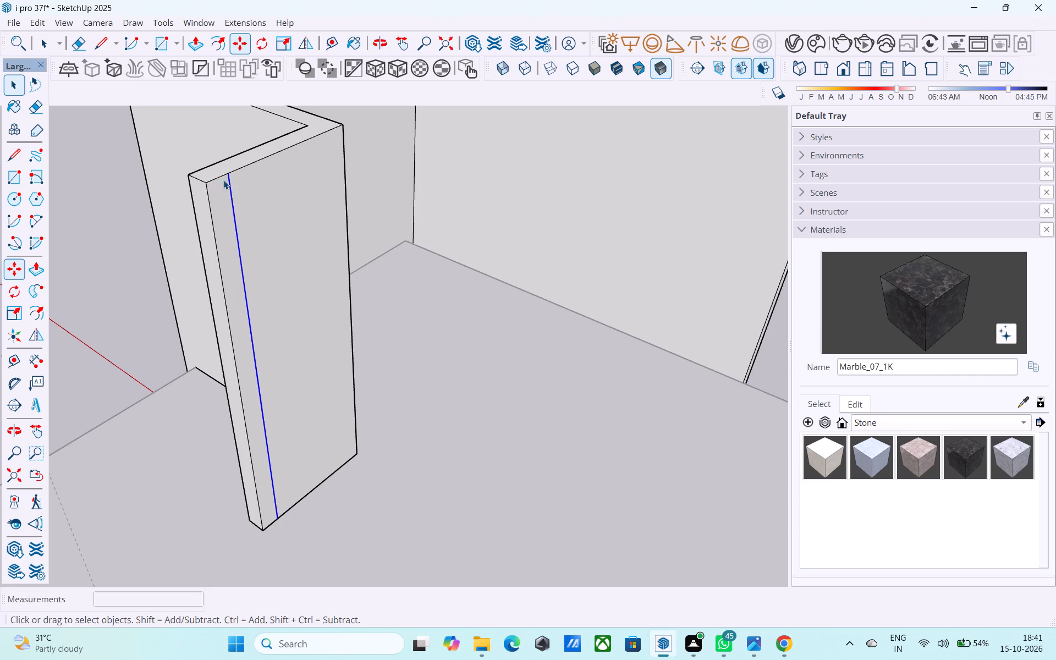
Push/Pull the marked strip out about 7' to line up with the end of the opposite top-level wall.
click(217, 191)
key(p)
click(217, 190)
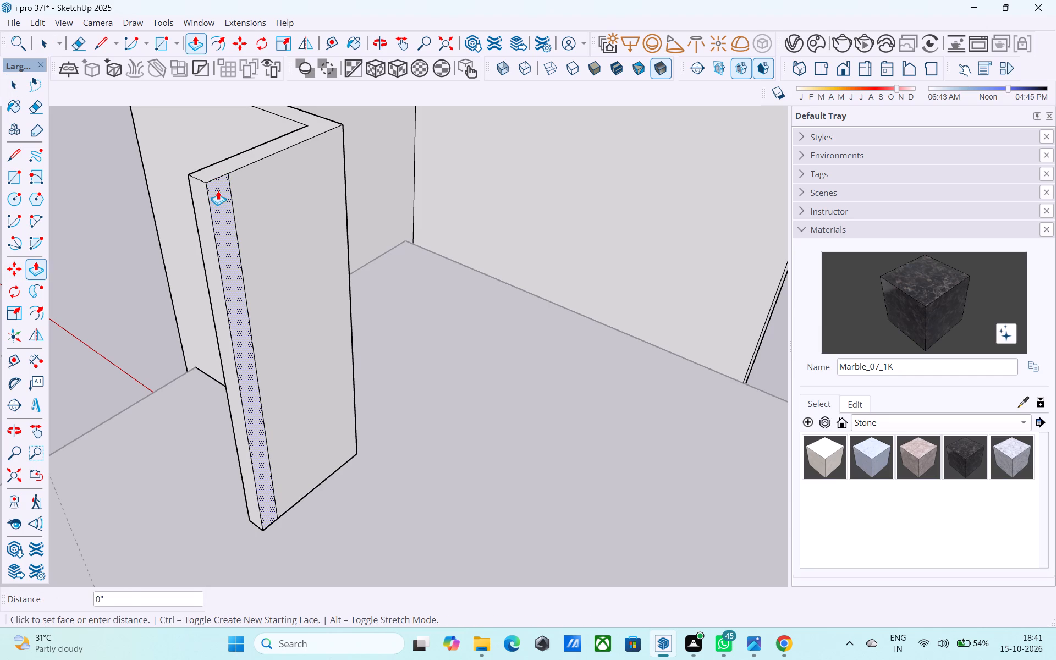
scroll(300, 223, down, 6)
middle_drag(303, 227, 431, 236)
scroll(454, 235, down, 5)
middle_drag(579, 241, 551, 251)
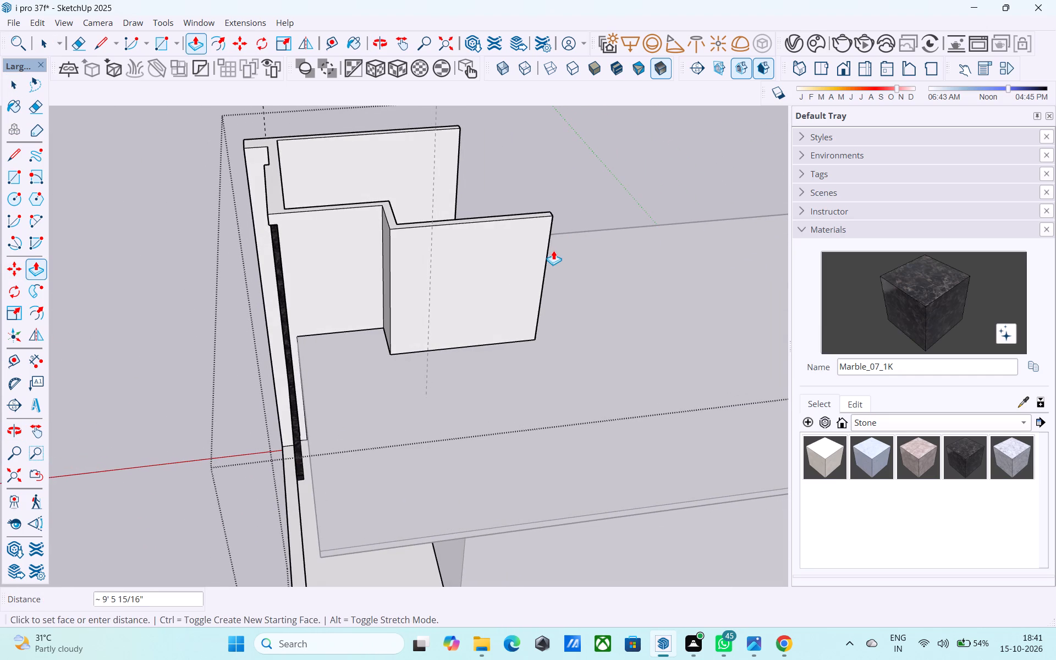
click(460, 147)
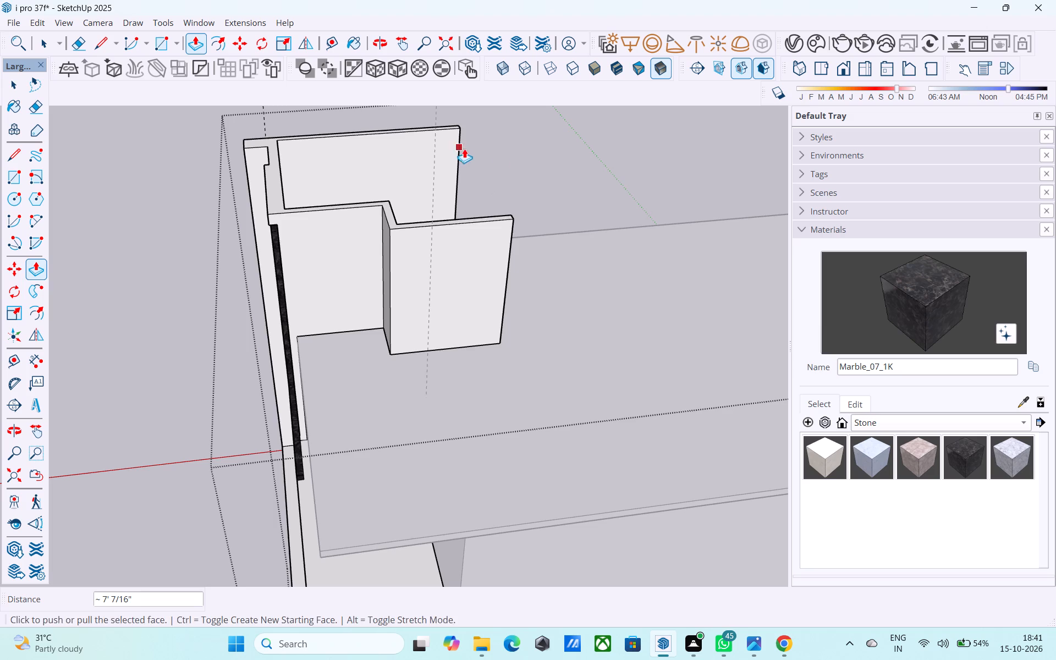
Examine the stepped top-level walls and the front facade from several angles.
middle_drag(514, 146, 668, 103)
scroll(532, 243, down, 2)
middle_drag(443, 267, 629, 157)
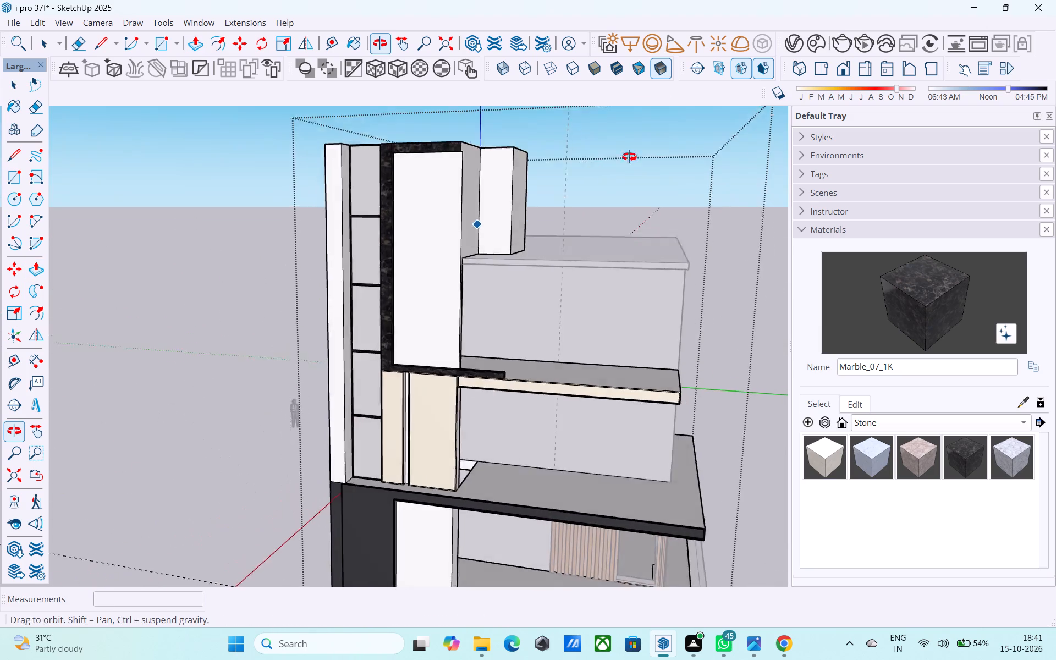
middle_drag(629, 157, 639, 150)
middle_drag(551, 201, 551, 212)
shift+middle_drag(542, 213, 499, 234)
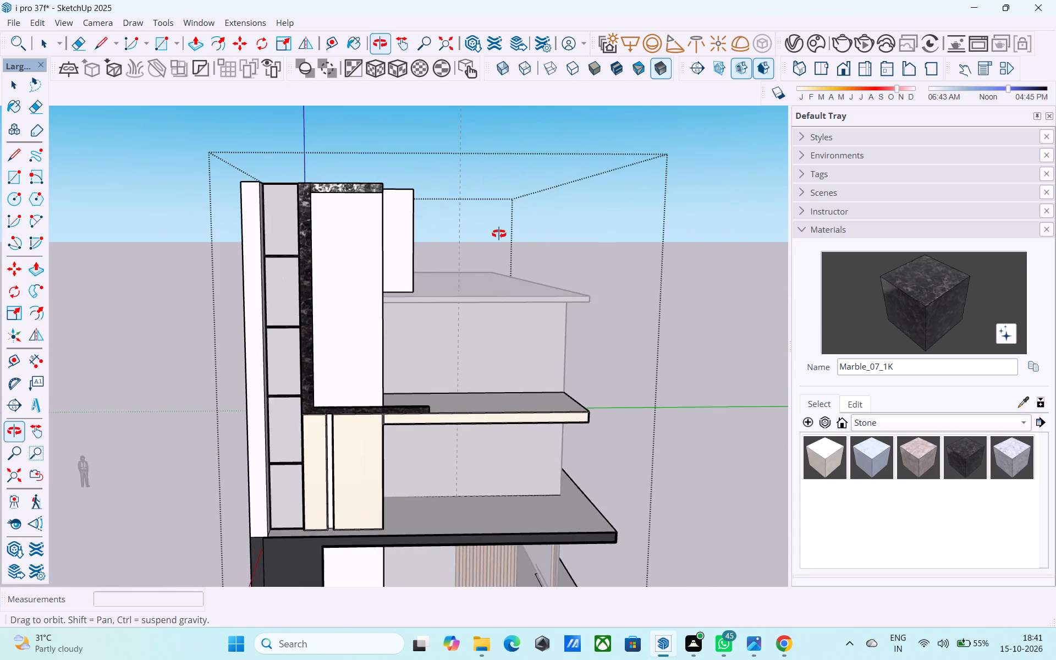
shift+middle_drag(499, 234, 383, 227)
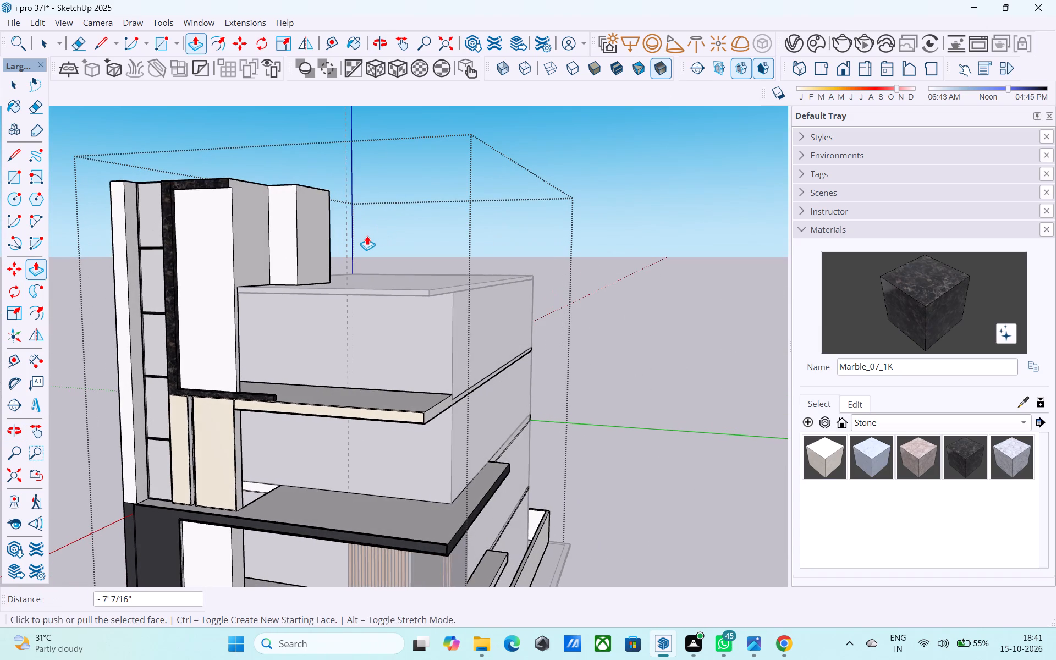
middle_drag(367, 235, 380, 237)
scroll(386, 237, down, 3)
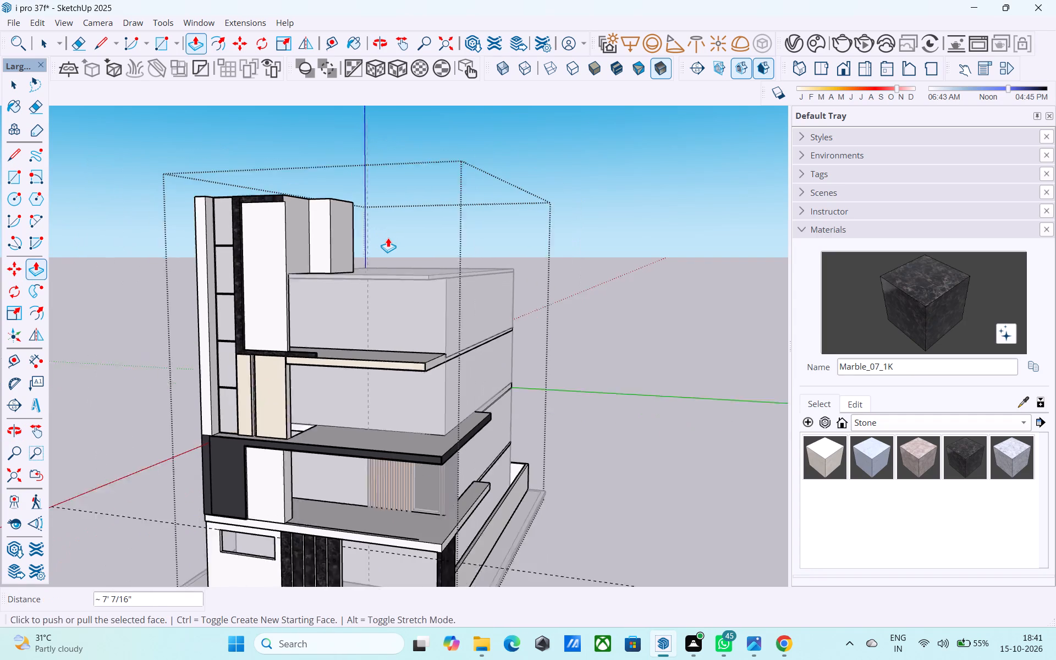
scroll(388, 238, down, 1)
Leave the group and draw a 15' 11" by 14' 6" rectangle over the top-level walls, from the outer front corner to the return wall's end.
key(space)
middle_drag(388, 238, 348, 337)
click(247, 164)
middle_drag(252, 219, 220, 240)
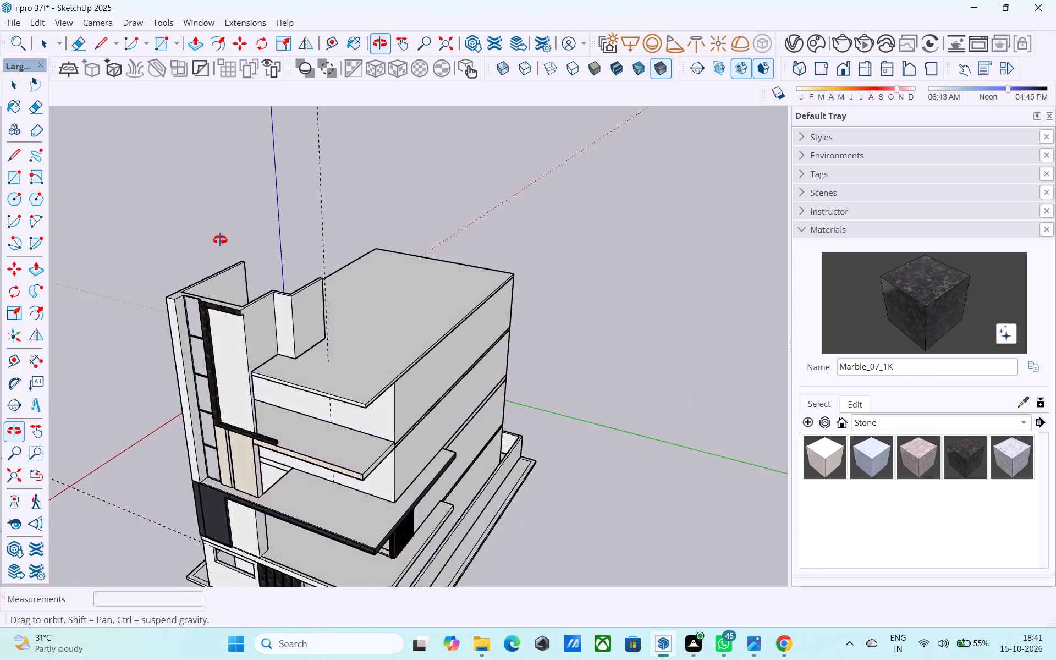
middle_drag(220, 240, 134, 334)
middle_drag(137, 340, 241, 311)
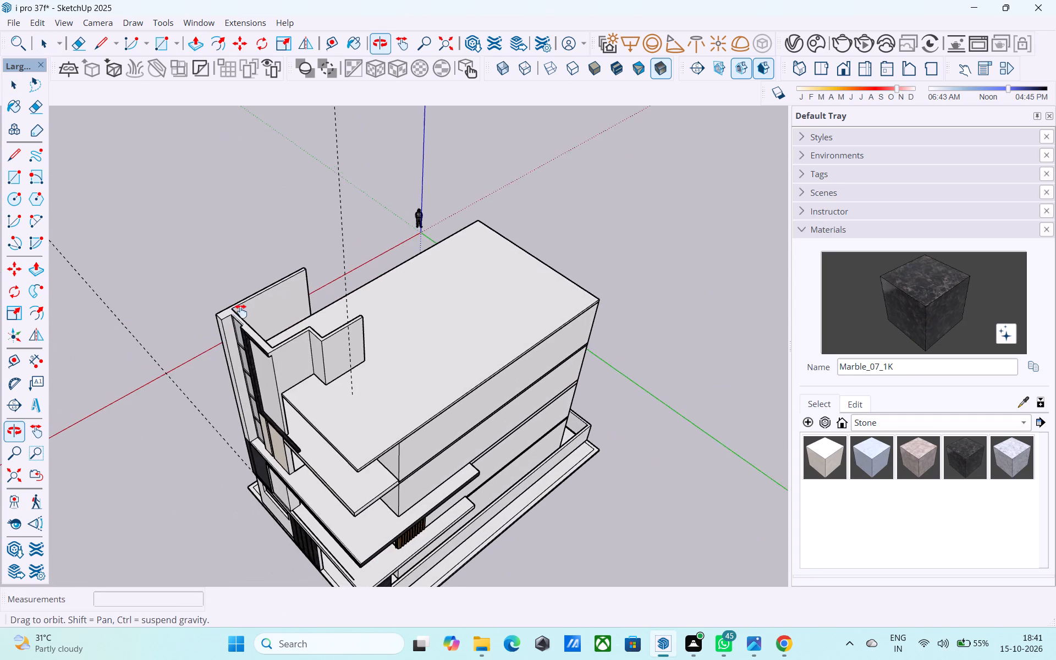
middle_drag(241, 311, 226, 303)
scroll(218, 305, up, 3)
key(r)
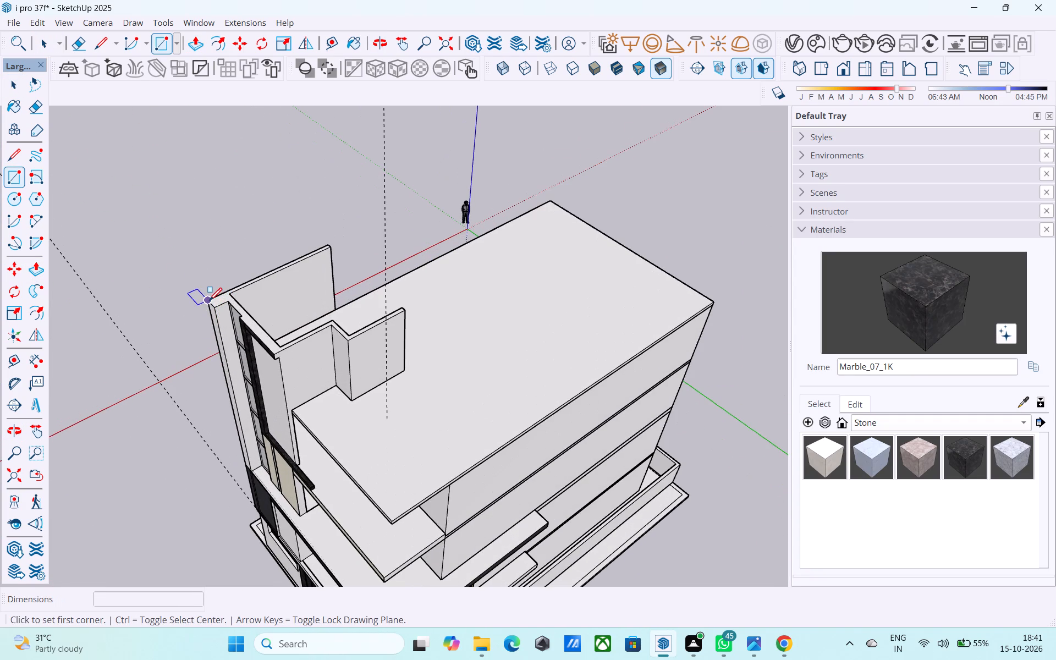
click(209, 302)
click(404, 314)
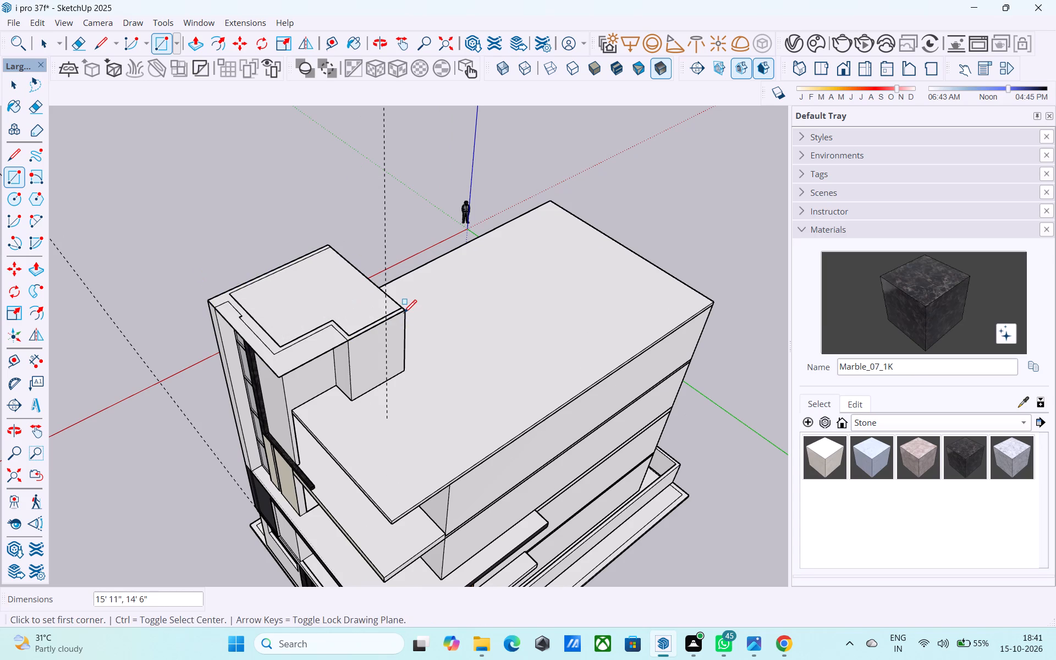
Push/Pull the rectangle up 6" to form a slab over the top-level walls.
key(space)
click(345, 294)
key(p)
click(345, 294)
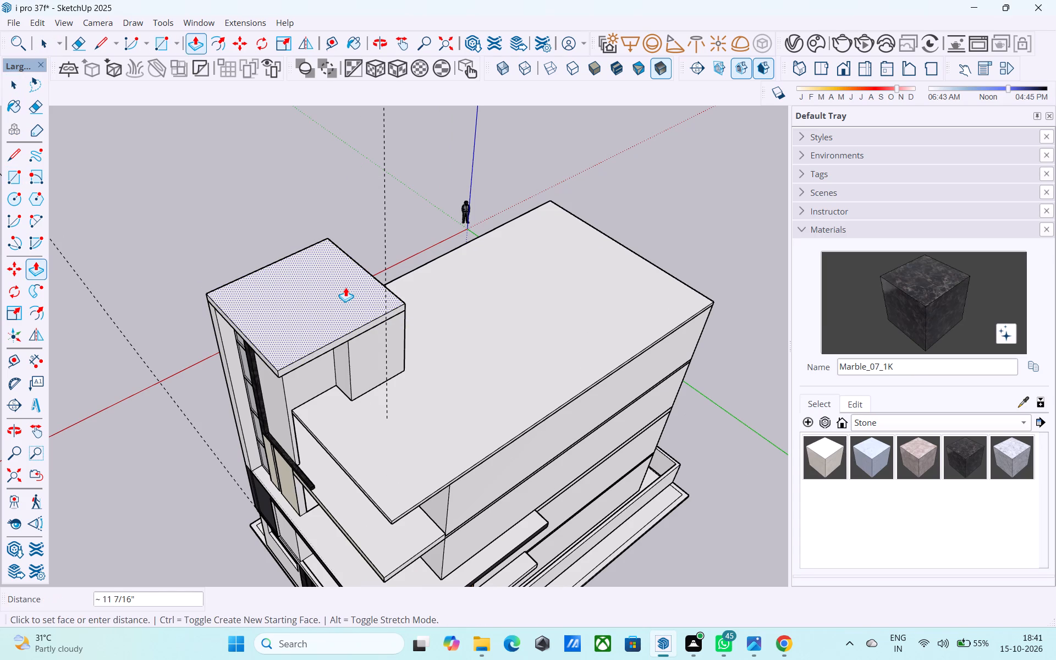
text(6")
key(Return)
Select the whole new top slab and make it a group.
key(space)
double_click(345, 286)
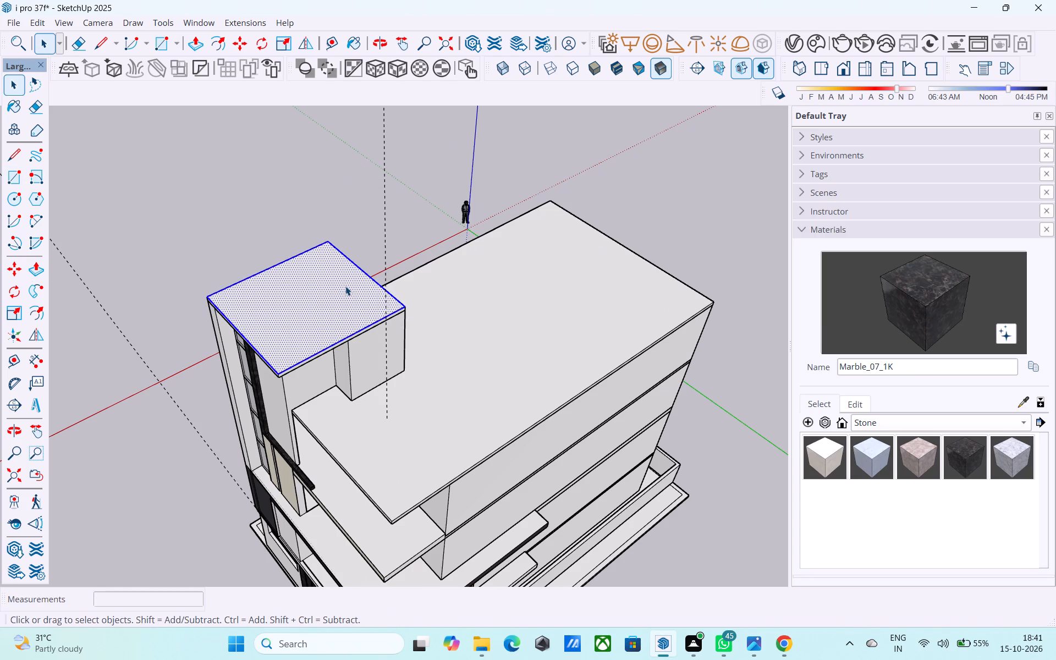
click(345, 286)
triple_click(340, 298)
right_click(340, 298)
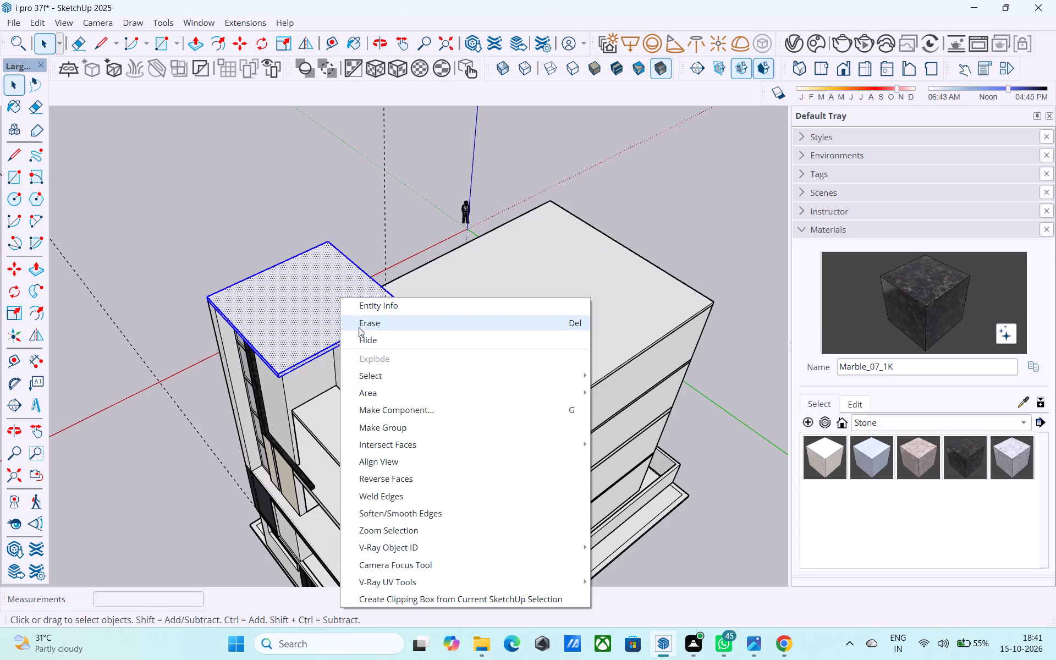
click(374, 422)
Open the top slab group and Push/Pull its side face out 10' over the roof below.
middle_drag(355, 415, 508, 269)
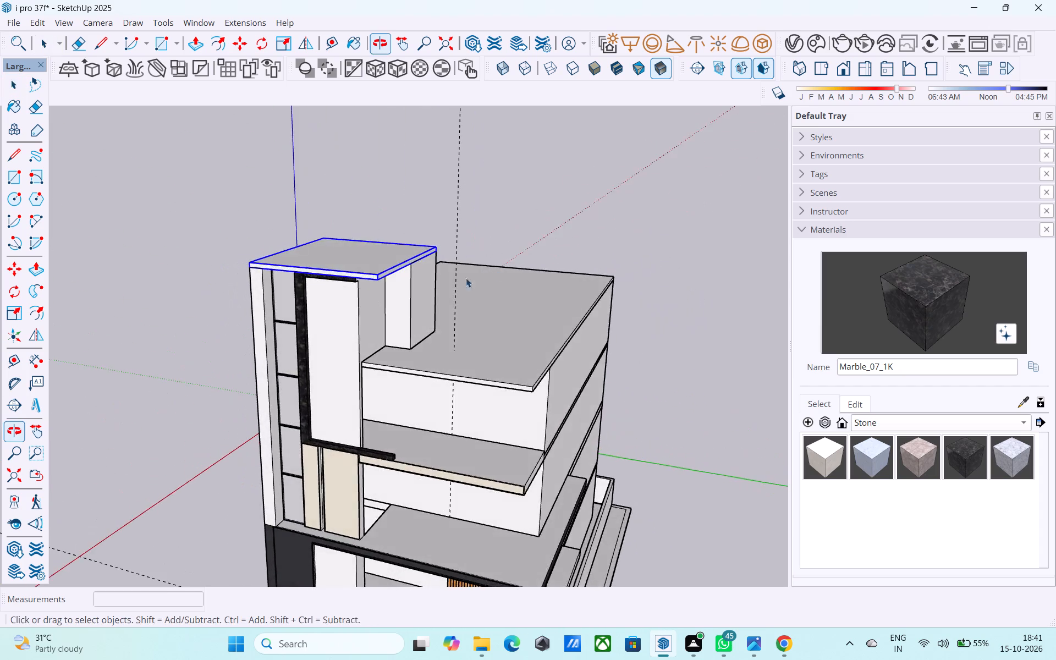
scroll(372, 296, up, 7)
double_click(364, 256)
click(395, 249)
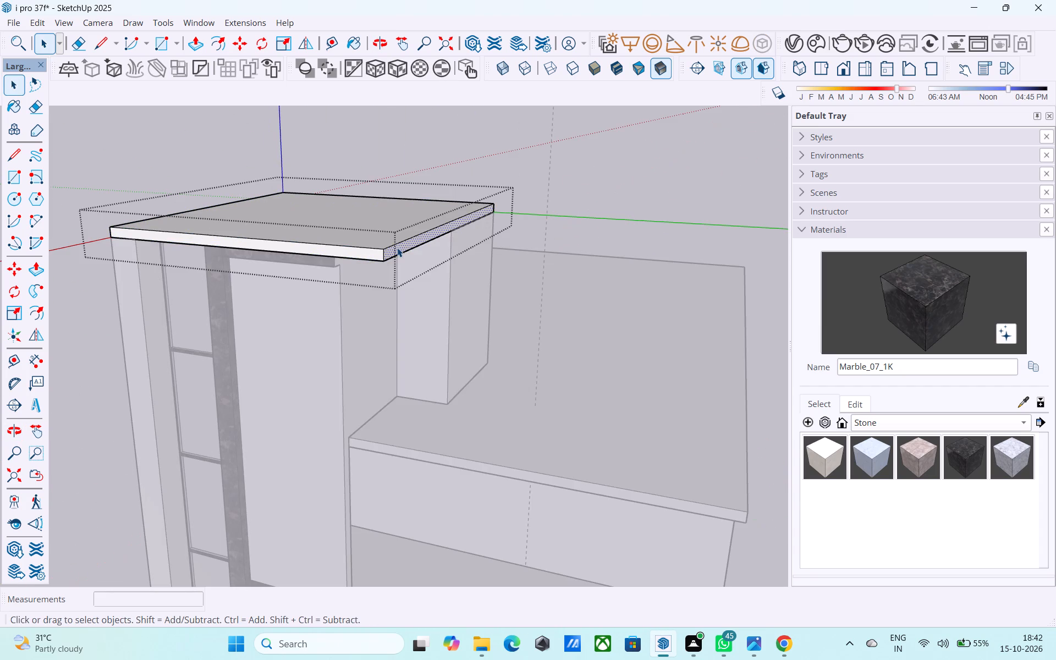
middle_drag(397, 248, 324, 233)
scroll(397, 248, up, 1)
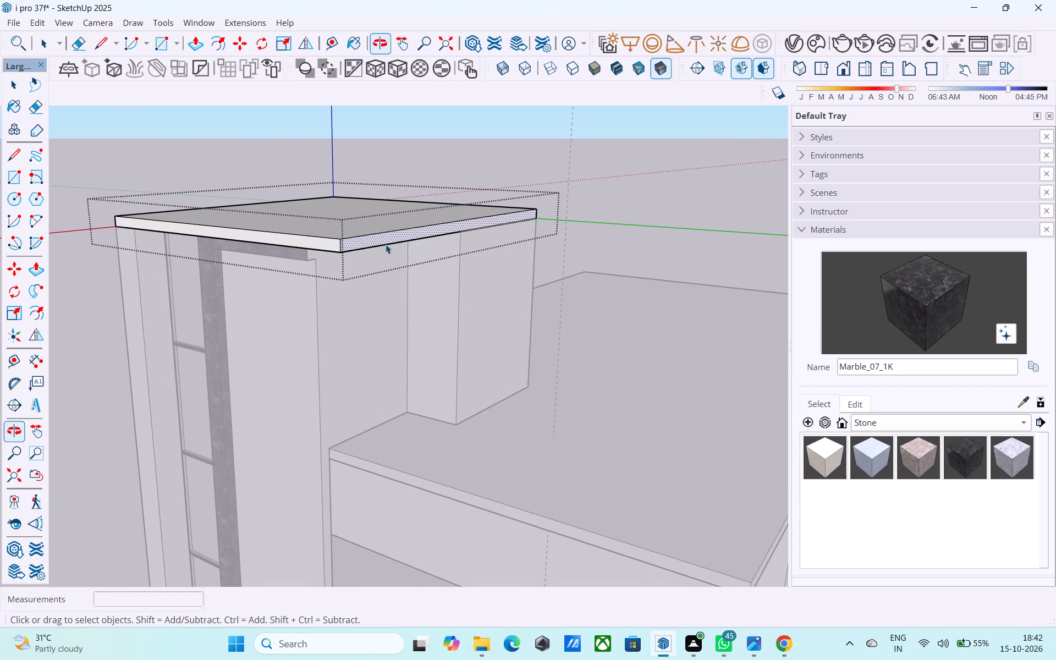
key(p)
click(386, 242)
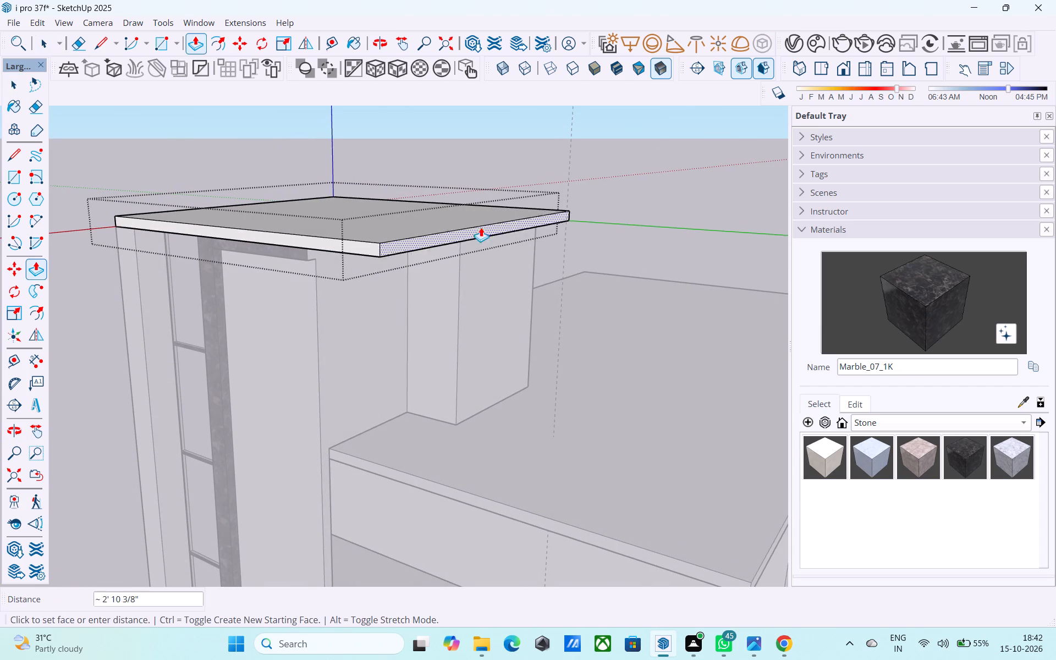
middle_drag(542, 372, 658, 293)
scroll(620, 300, down, 5)
middle_drag(620, 300, 588, 316)
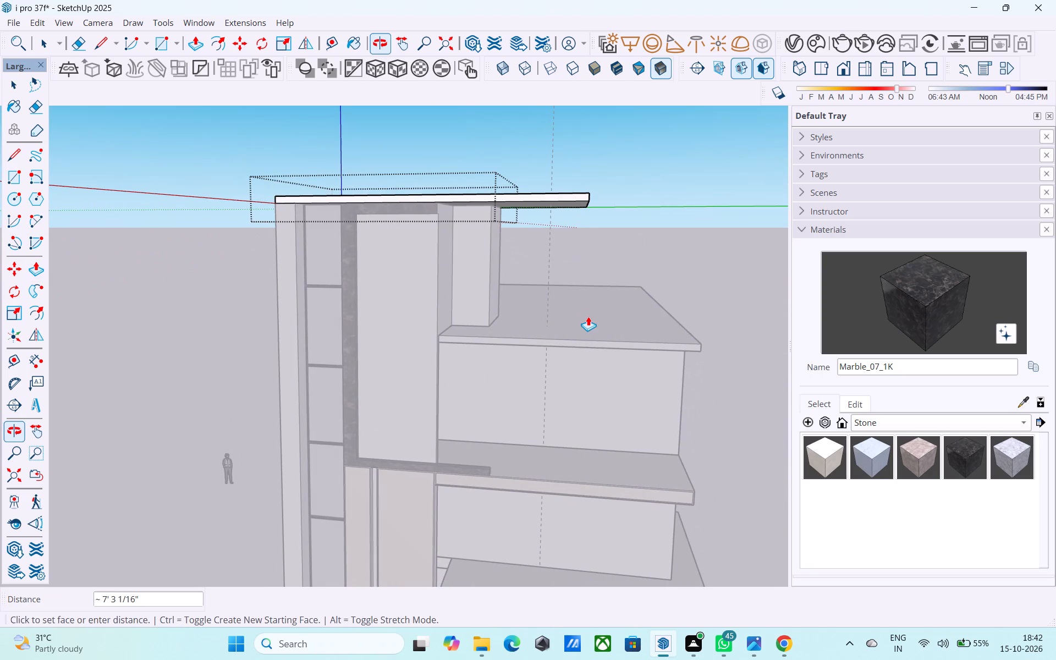
text(10')
key(Return)
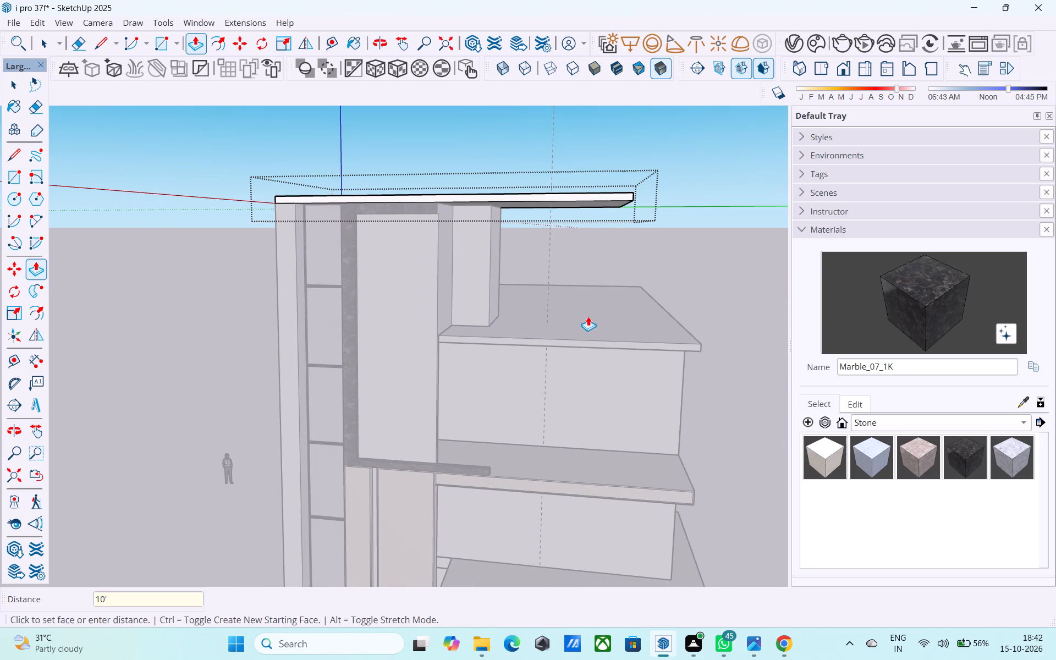
Extend the top slab's side face about 6' 2 5/8" more to align with the lower roof slab's front corner.
middle_drag(622, 226, 613, 226)
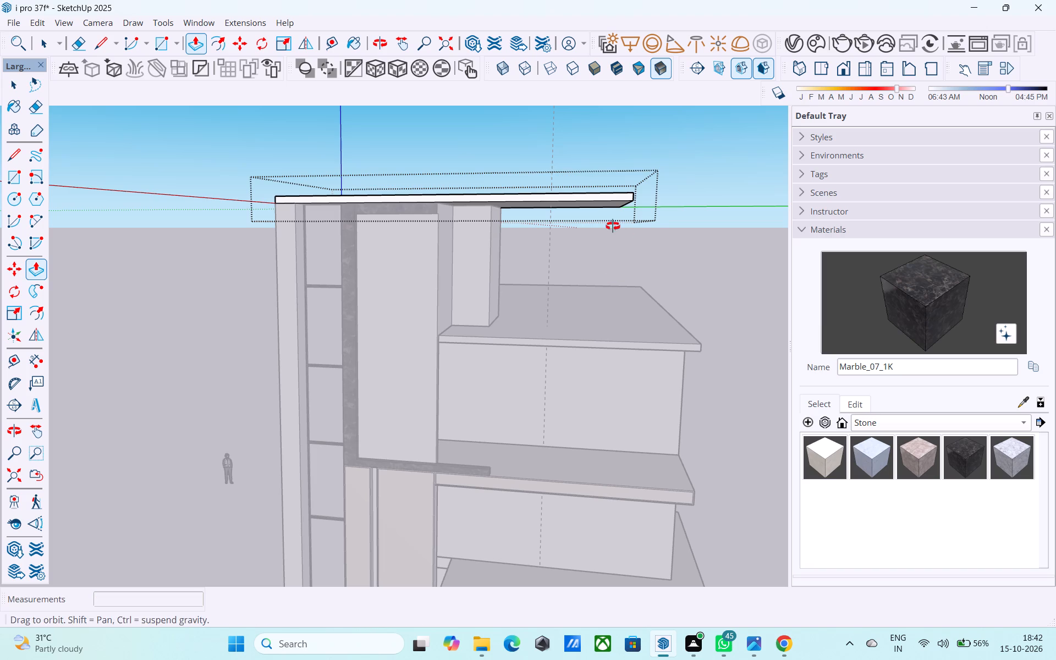
middle_drag(613, 226, 477, 255)
click(526, 221)
click(589, 394)
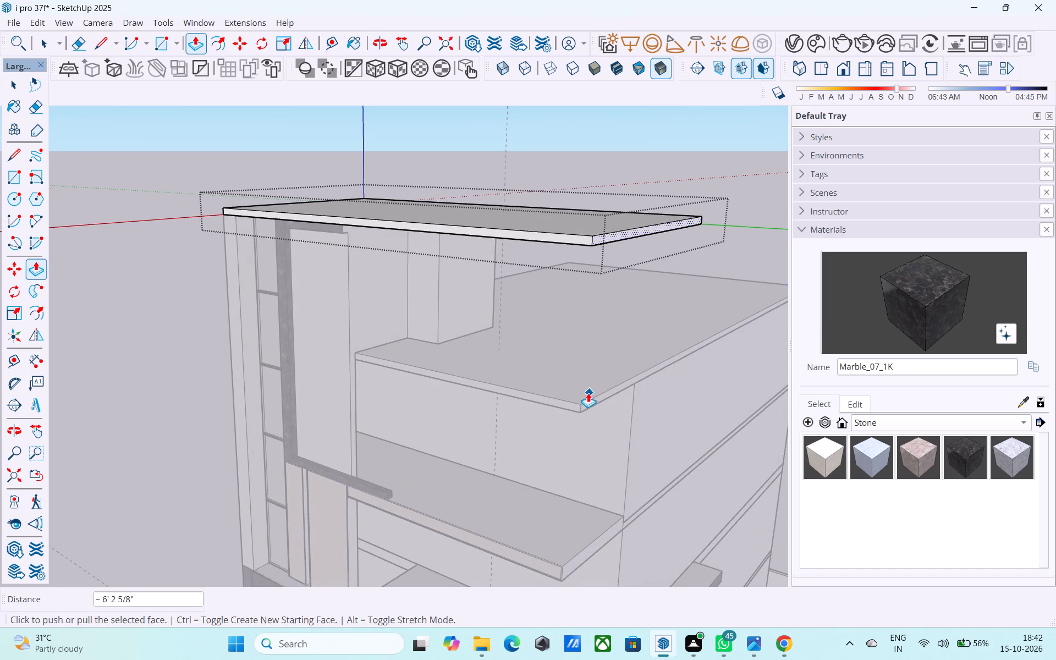
middle_drag(588, 392, 711, 299)
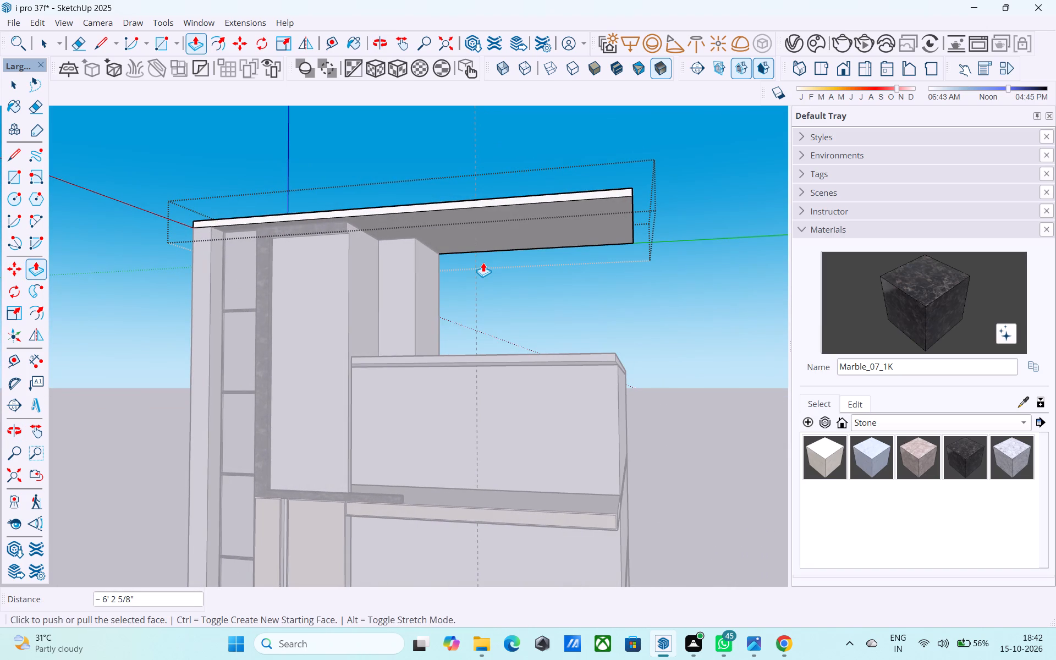
Close the top slab group and open the top-level wall group for editing at the marble band's upper end.
middle_drag(431, 273, 472, 238)
scroll(437, 230, up, 3)
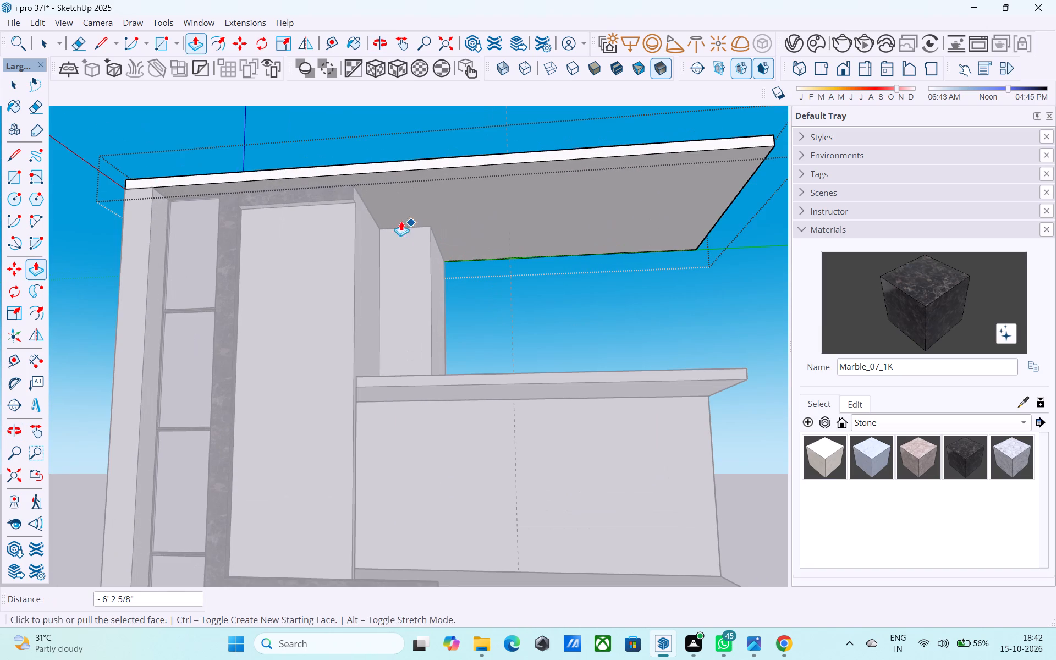
key(space)
click(401, 221)
click(373, 132)
scroll(344, 198, up, 3)
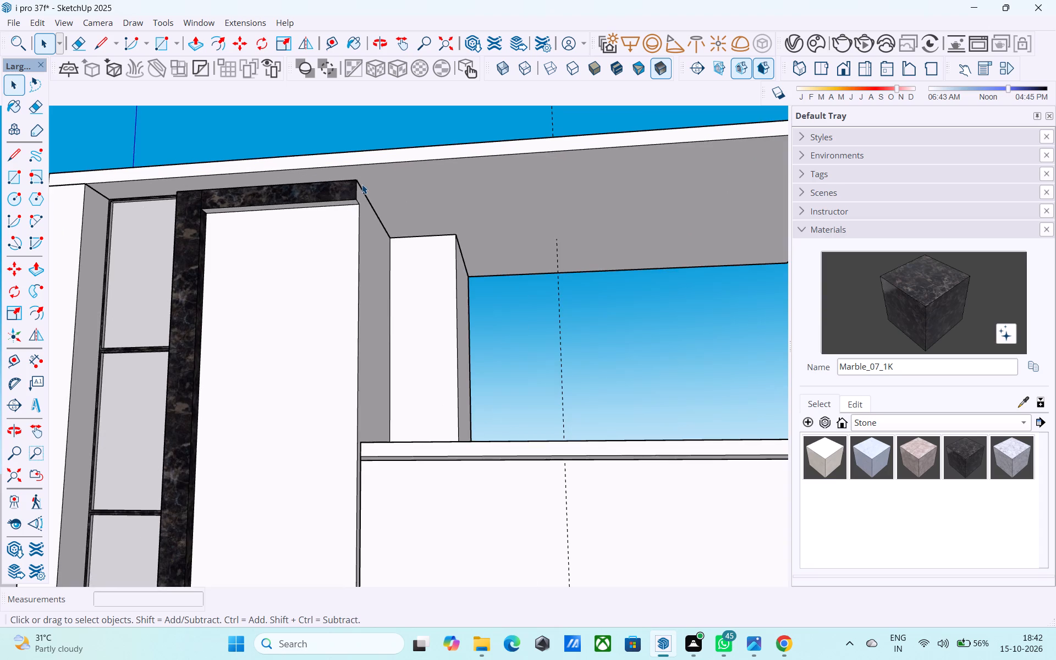
scroll(362, 184, up, 3)
double_click(343, 186)
middle_drag(359, 196, 338, 201)
scroll(338, 201, up, 3)
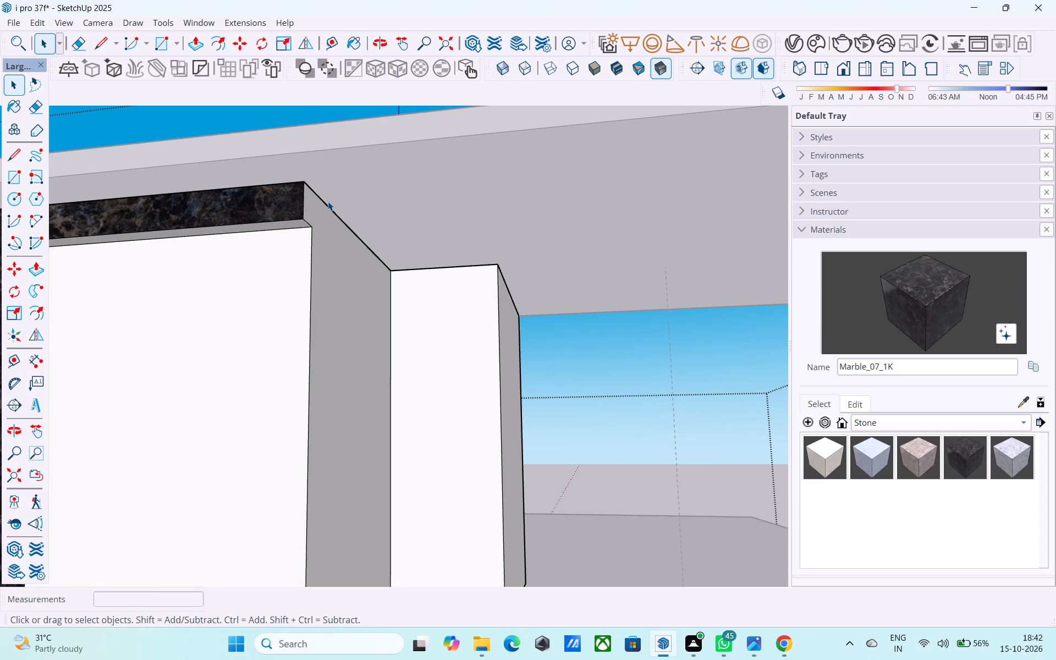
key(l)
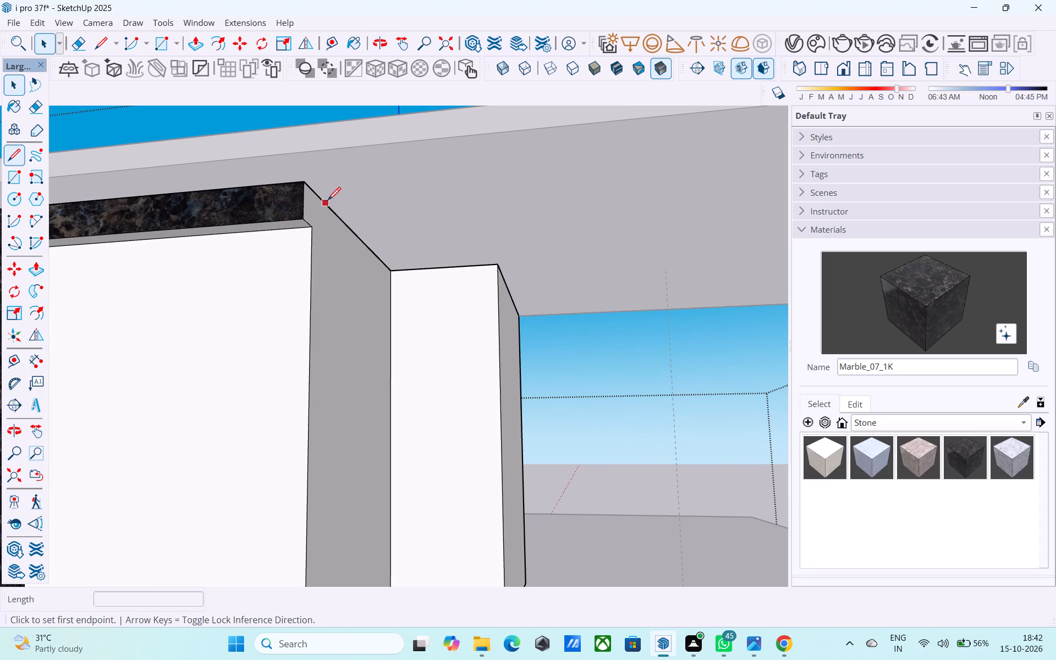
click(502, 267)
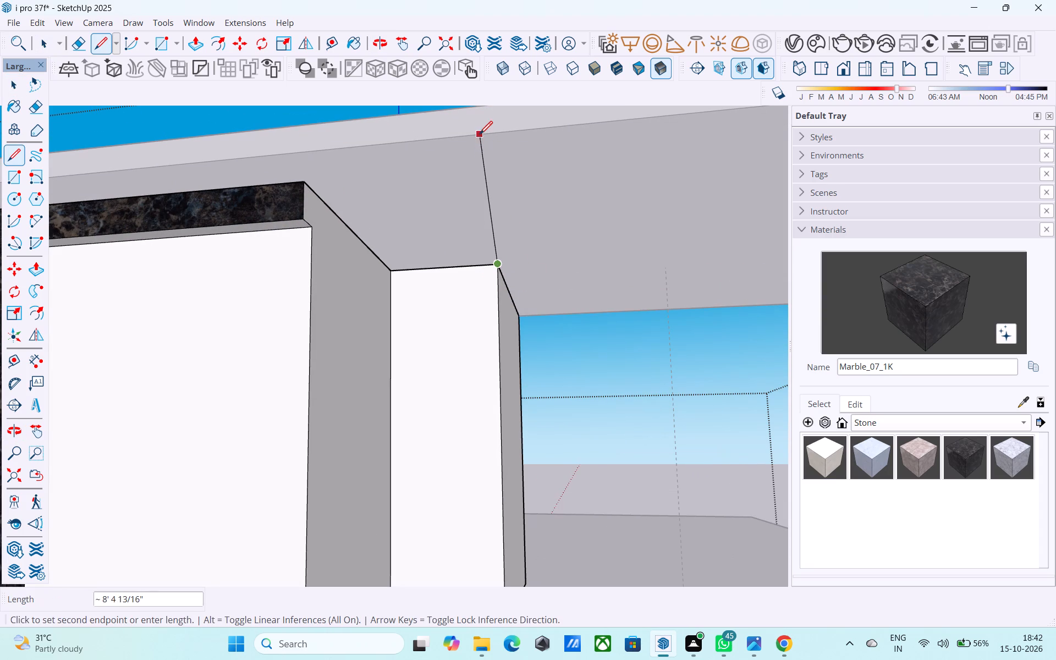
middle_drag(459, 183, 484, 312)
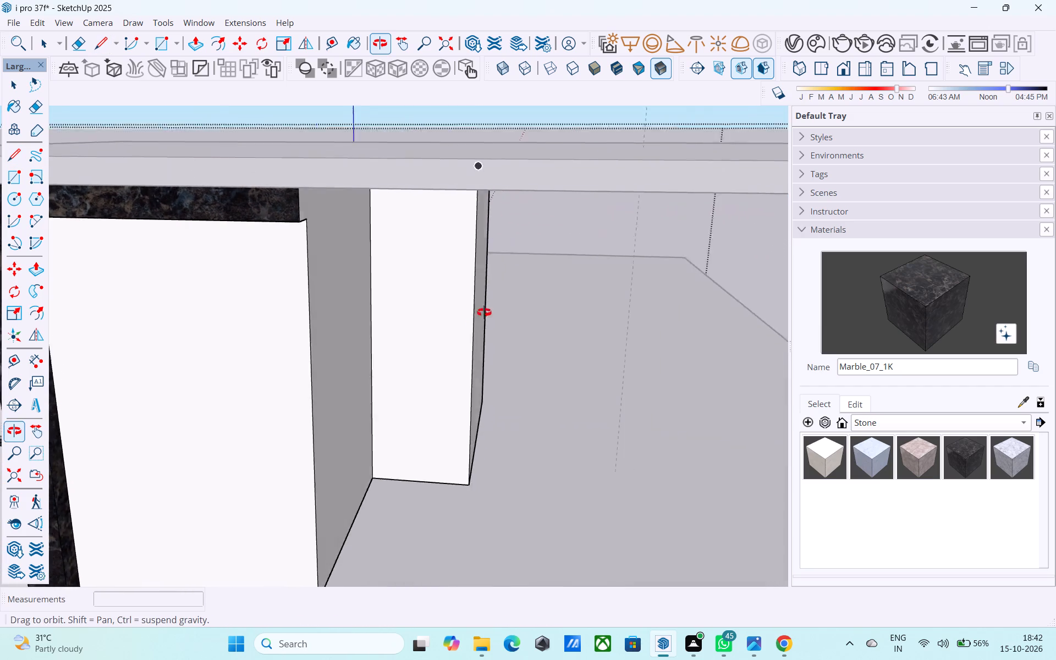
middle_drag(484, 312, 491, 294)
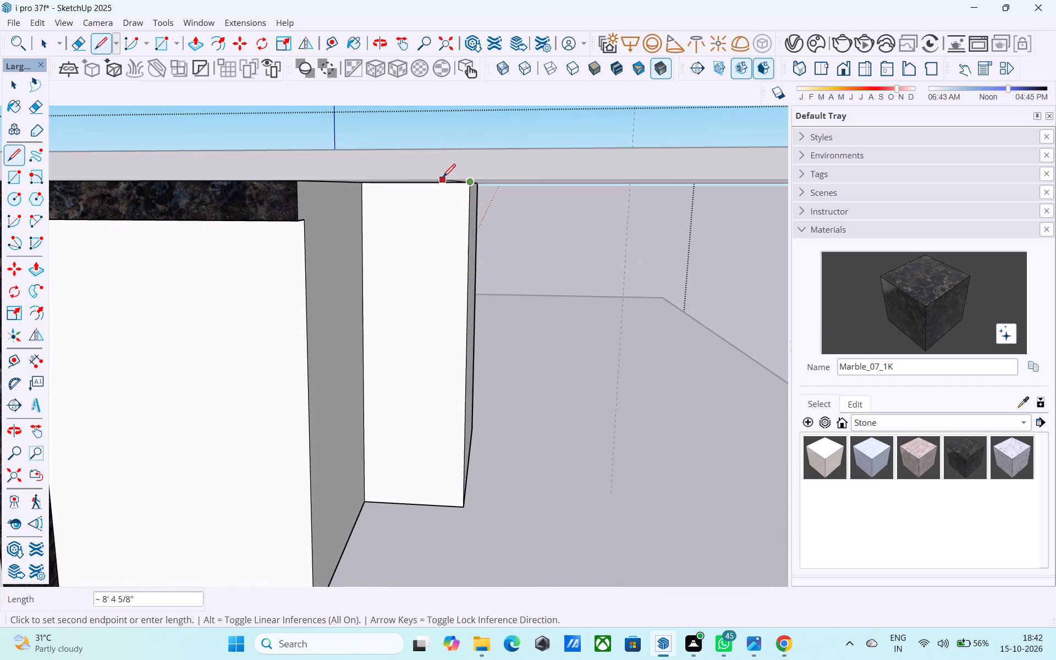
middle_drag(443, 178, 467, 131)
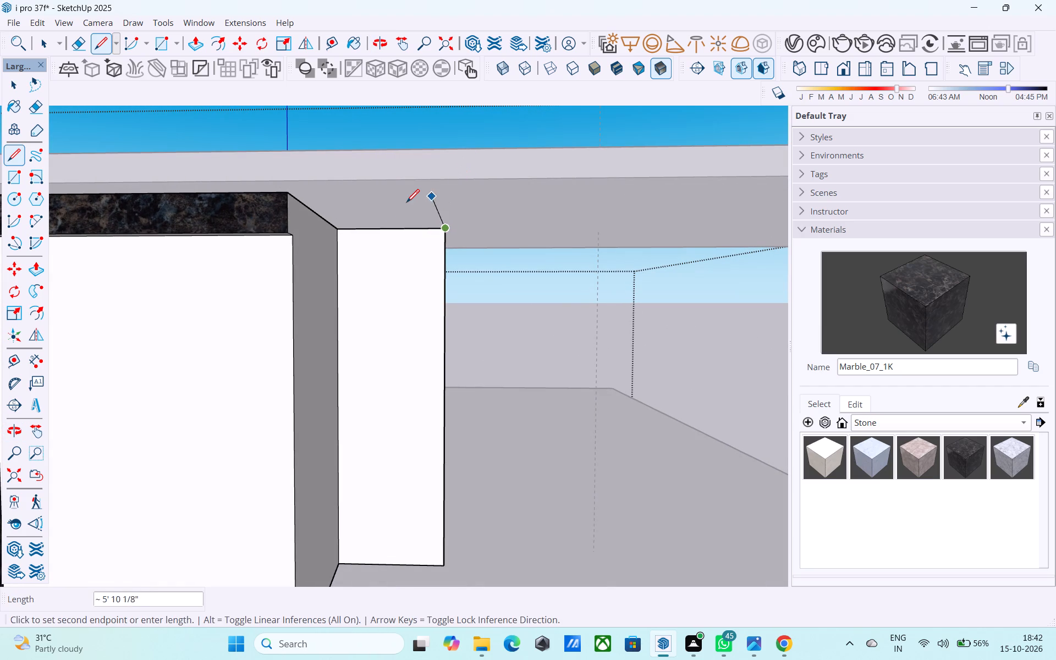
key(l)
Draw a 3' line from the marble band's upper corner and a second line back to the return wall's corner, closing the notch under the slab.
click(290, 195)
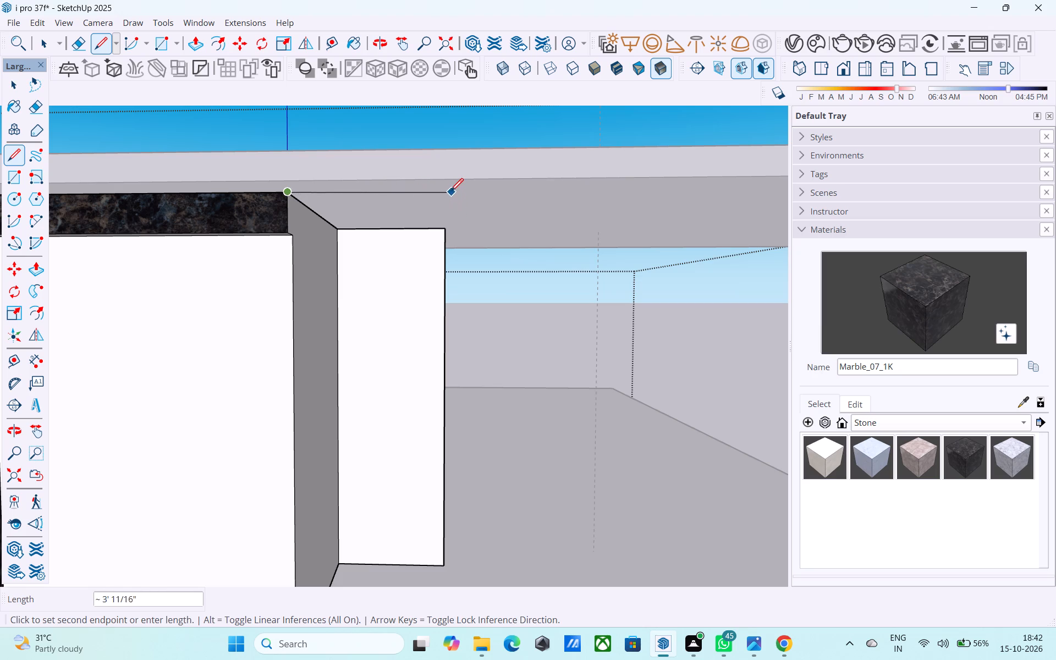
middle_drag(456, 189, 337, 139)
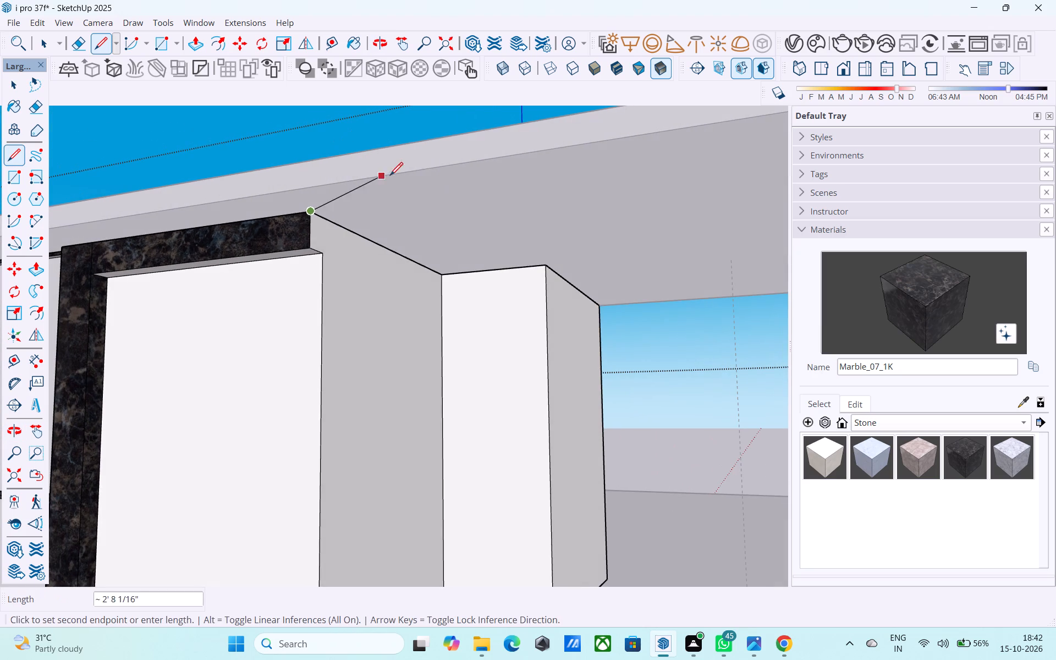
click(444, 188)
click(543, 269)
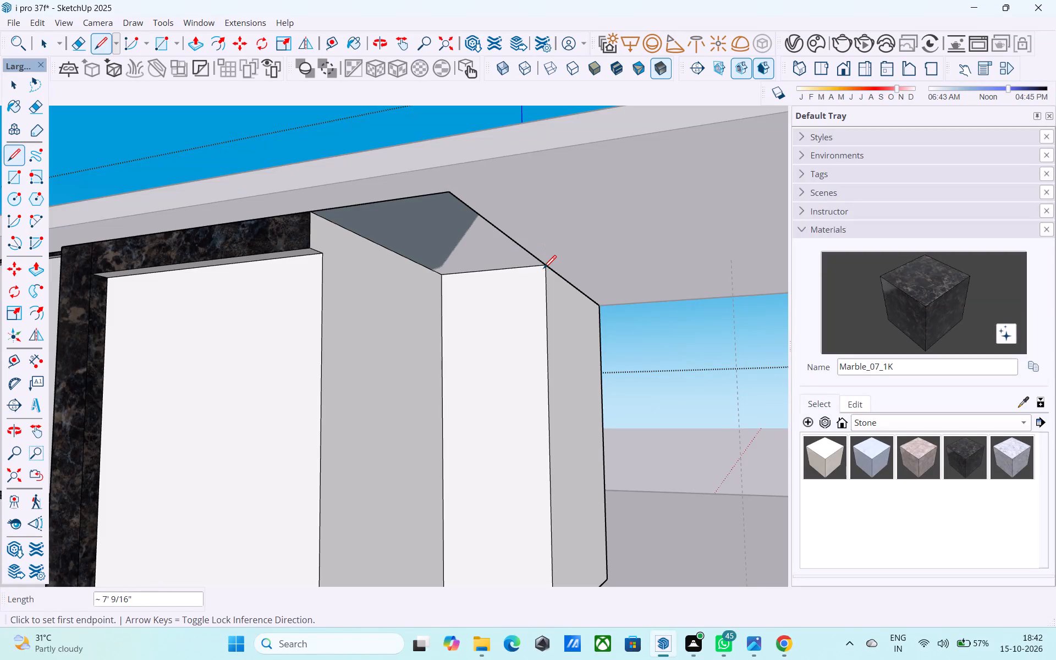
key(space)
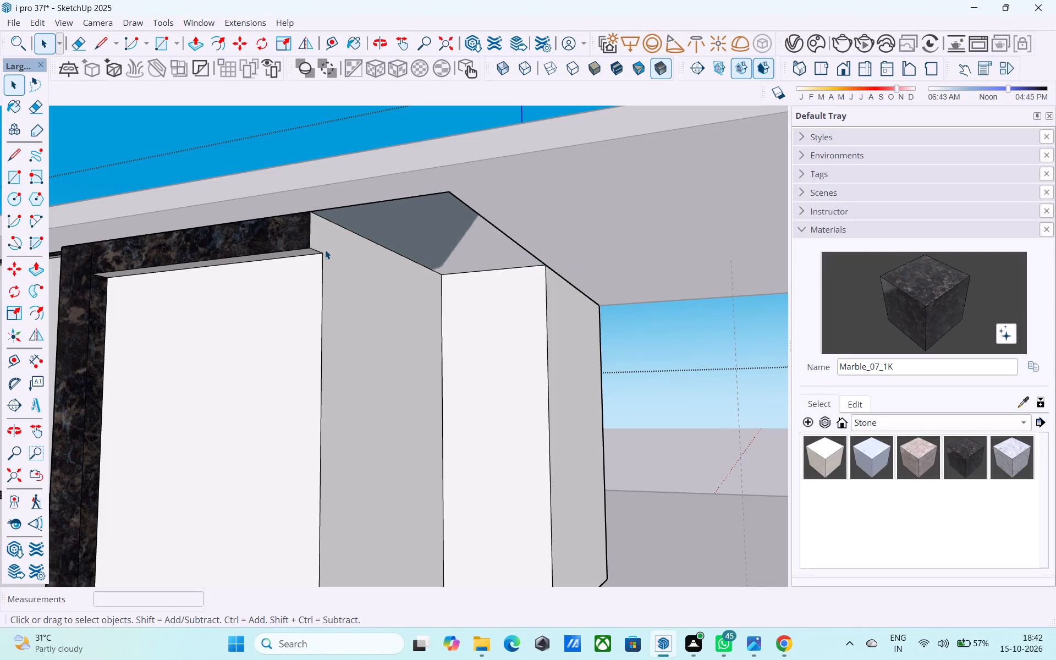
Draw a line across the recessed side wall, continuing the marble band's lower edge to the return wall.
key(l)
click(326, 254)
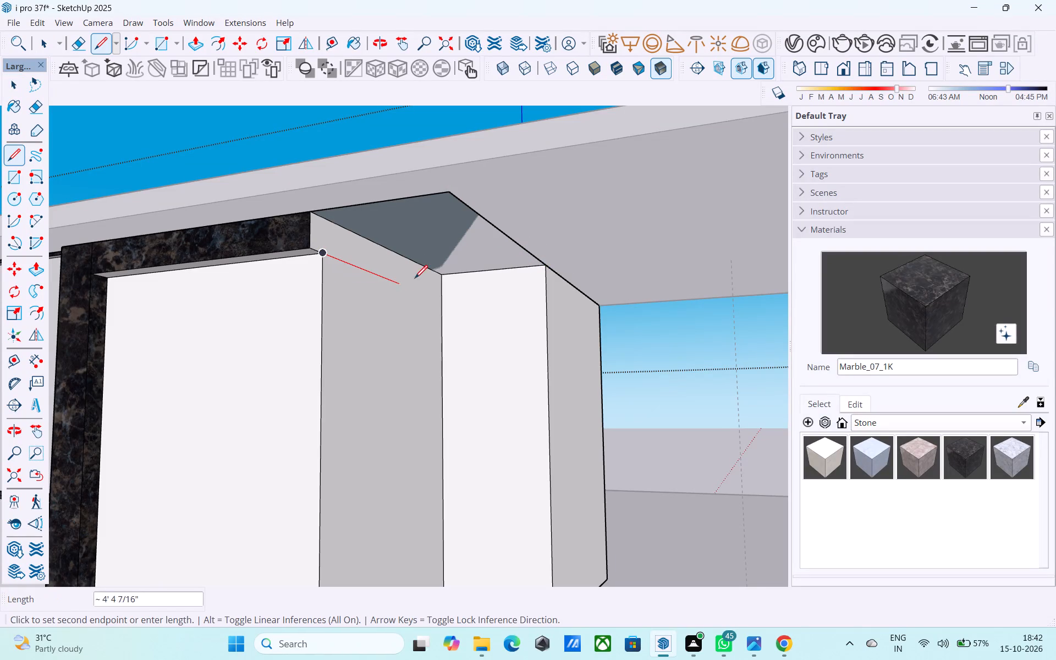
click(440, 294)
key(space)
Push/Pull the strip above that line out 3' to line up with the return wall's outer corner.
click(402, 273)
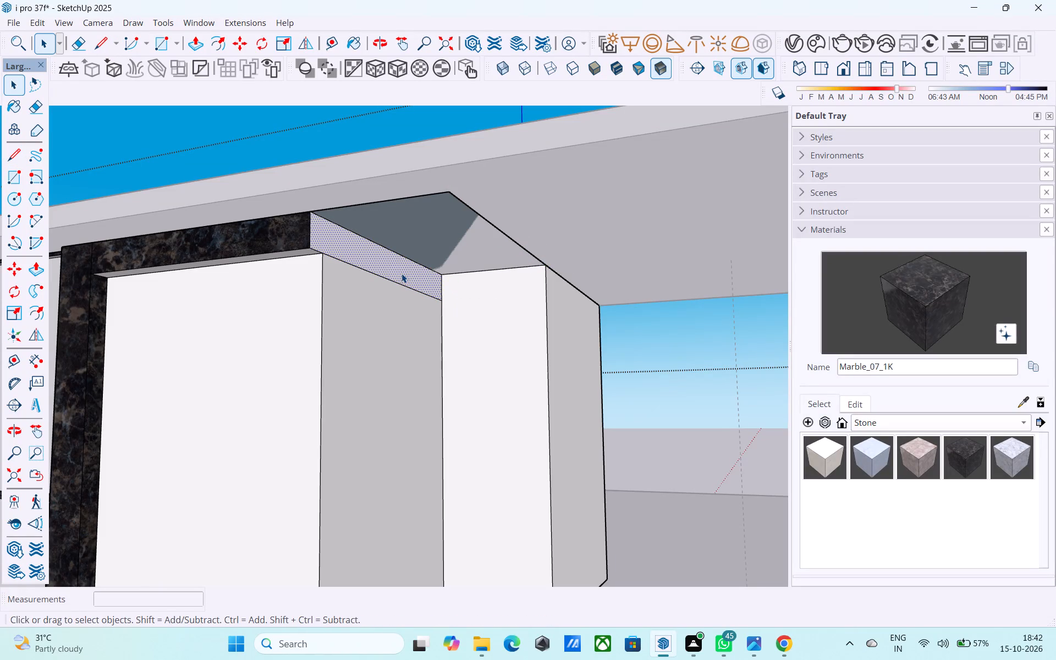
key(p)
click(392, 266)
middle_drag(470, 250, 504, 327)
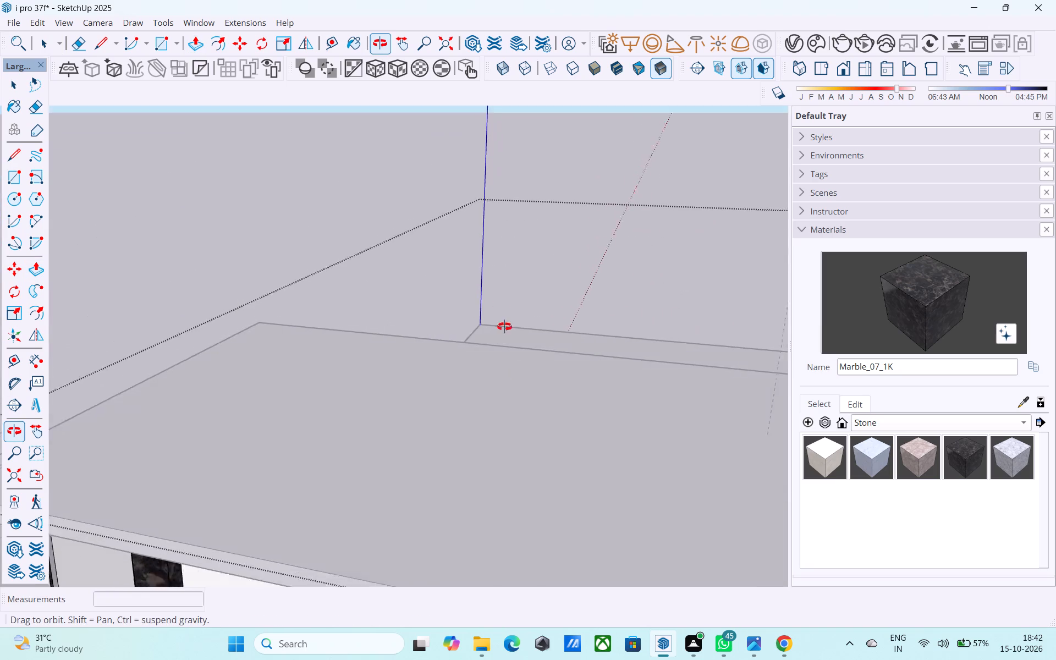
middle_drag(504, 327, 483, 233)
click(512, 167)
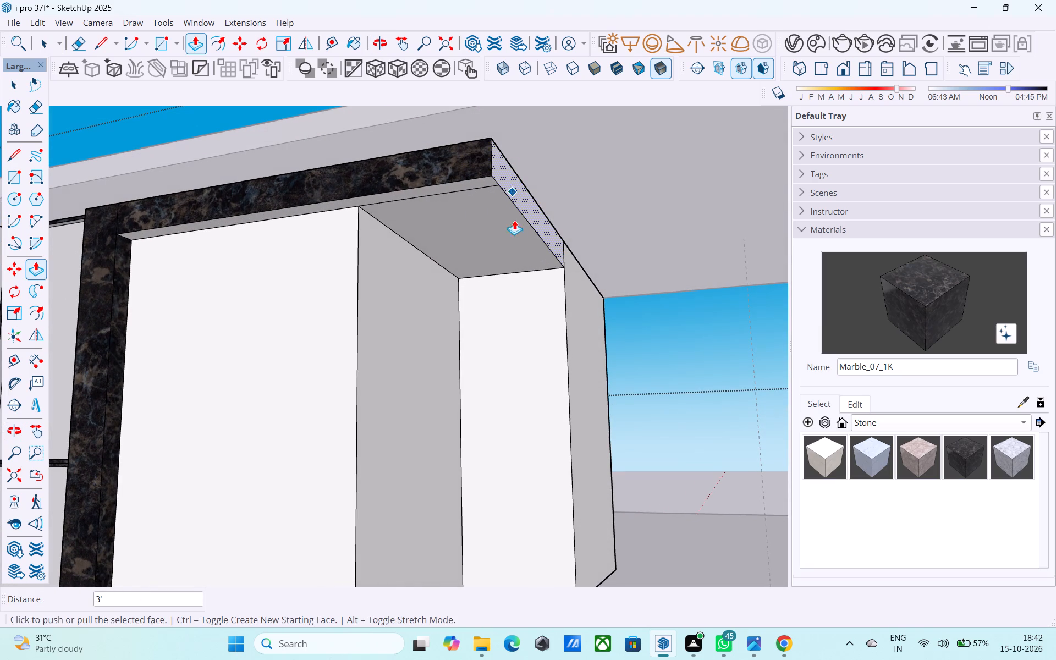
Paint the new beam's underside and outer side, plus the adjoining band's underside, with Marble_07_1K, and leave the wall group.
click(903, 273)
click(501, 241)
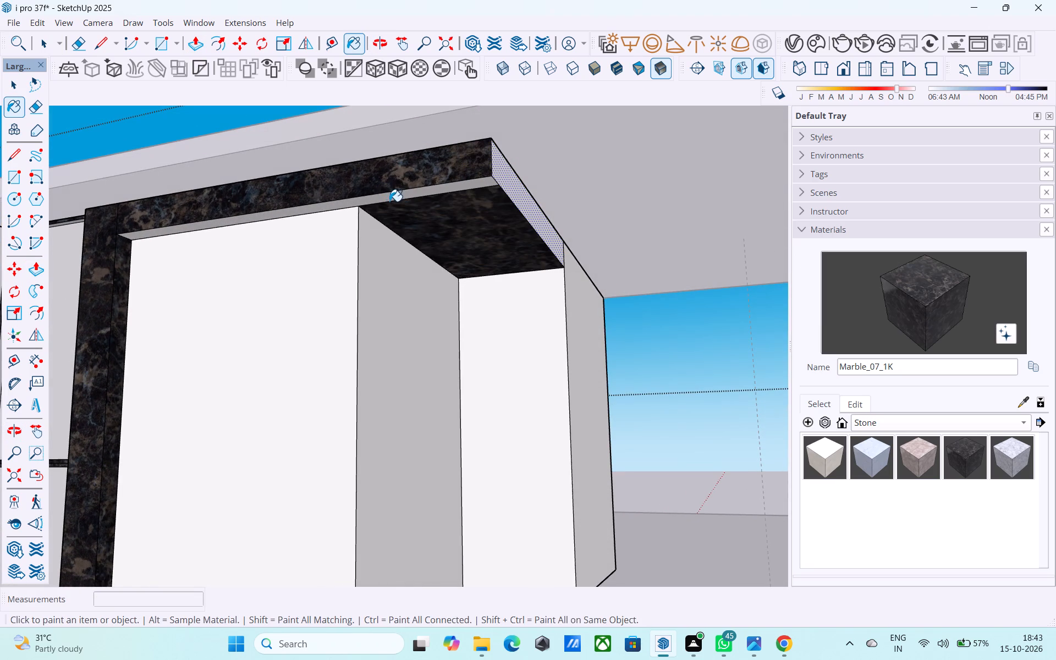
click(389, 201)
click(389, 199)
scroll(402, 227, down, 4)
key(space)
middle_drag(415, 246, 415, 246)
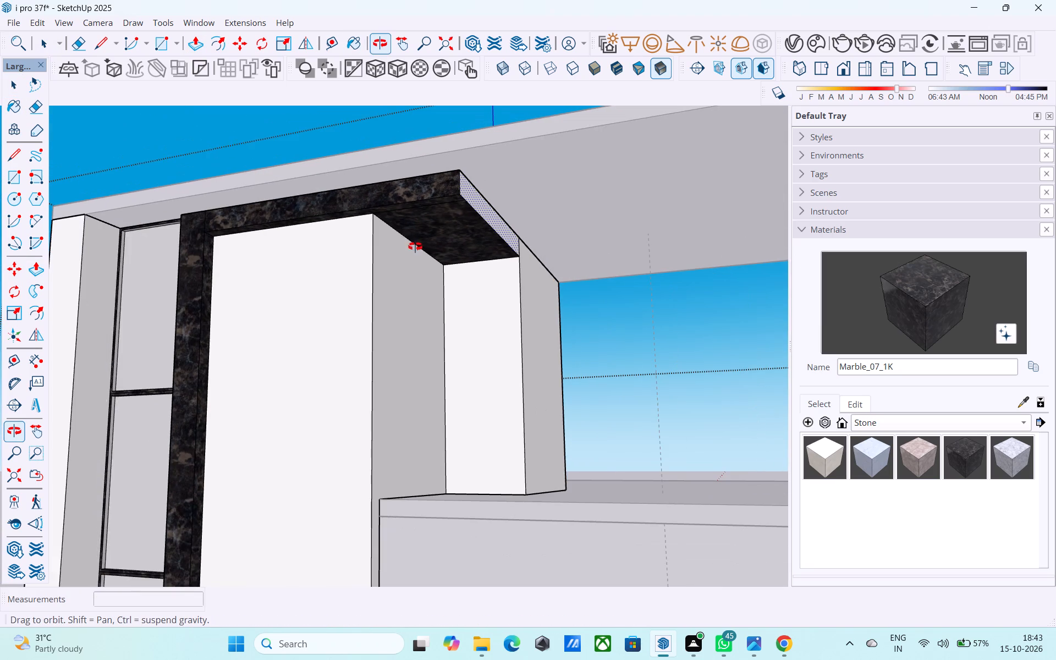
middle_drag(415, 246, 347, 254)
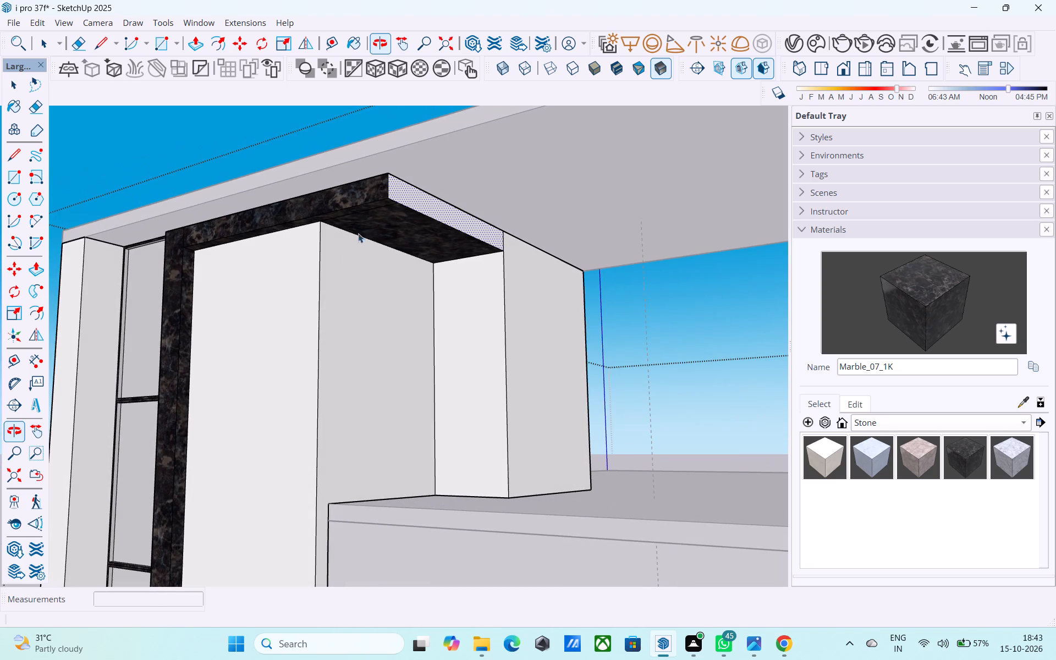
click(888, 293)
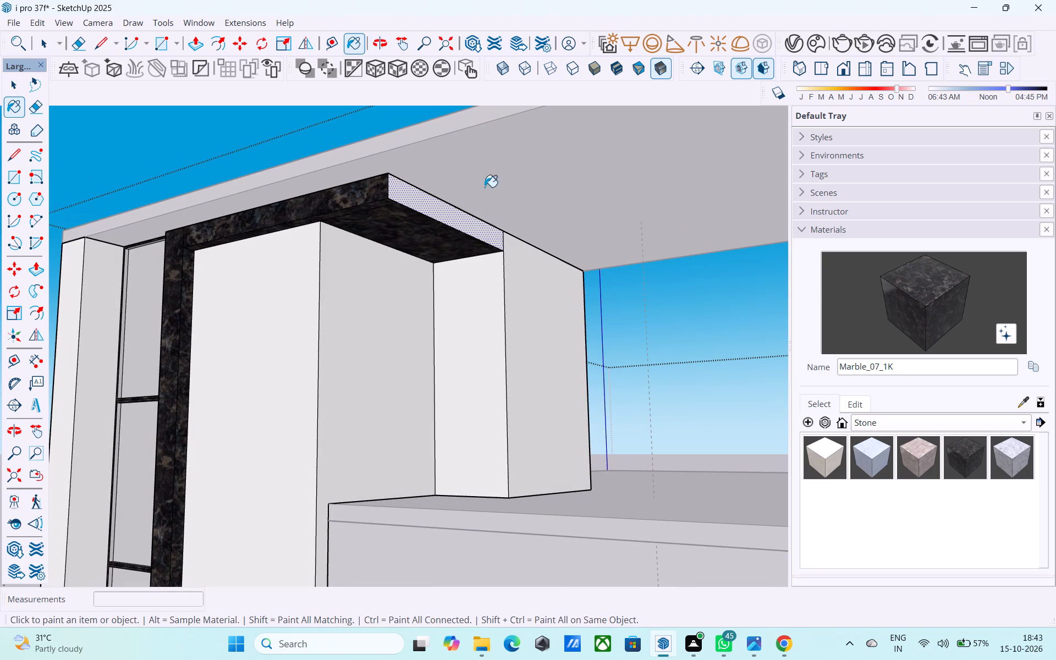
click(439, 206)
scroll(344, 233, down, 6)
middle_drag(353, 242, 521, 243)
key(space)
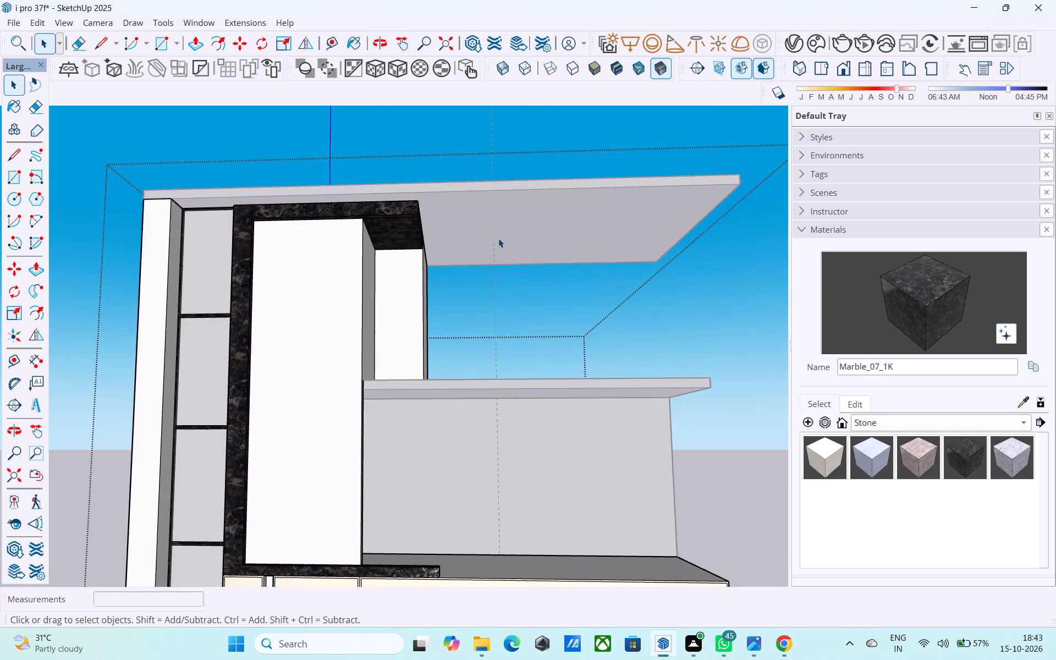
scroll(498, 238, down, 6)
click(408, 183)
Save the model.
middle_drag(573, 217, 502, 193)
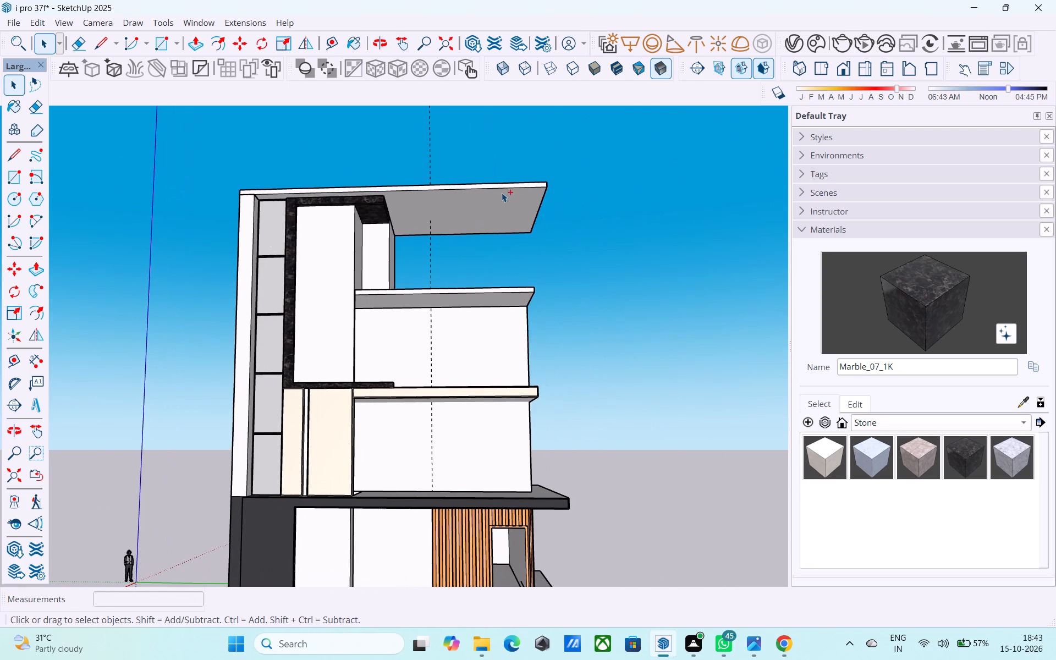
key(ctrl+s)
Switch to the Plaster material collection and pick Plaster_02_1K.
middle_drag(448, 234, 429, 242)
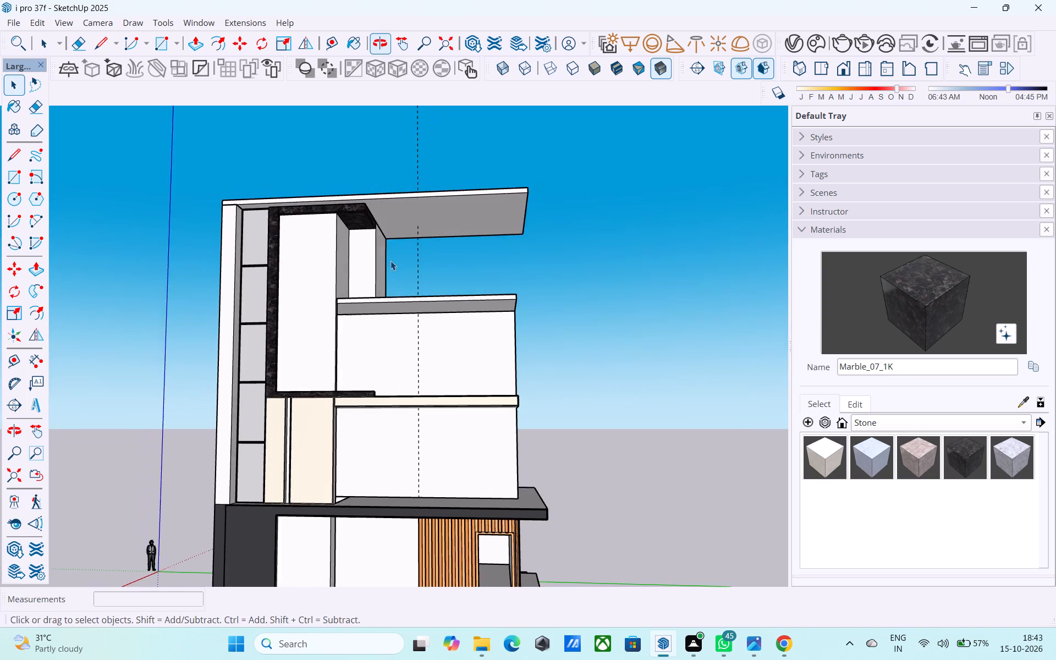
middle_drag(348, 272, 297, 294)
scroll(294, 294, up, 3)
middle_drag(295, 293, 196, 317)
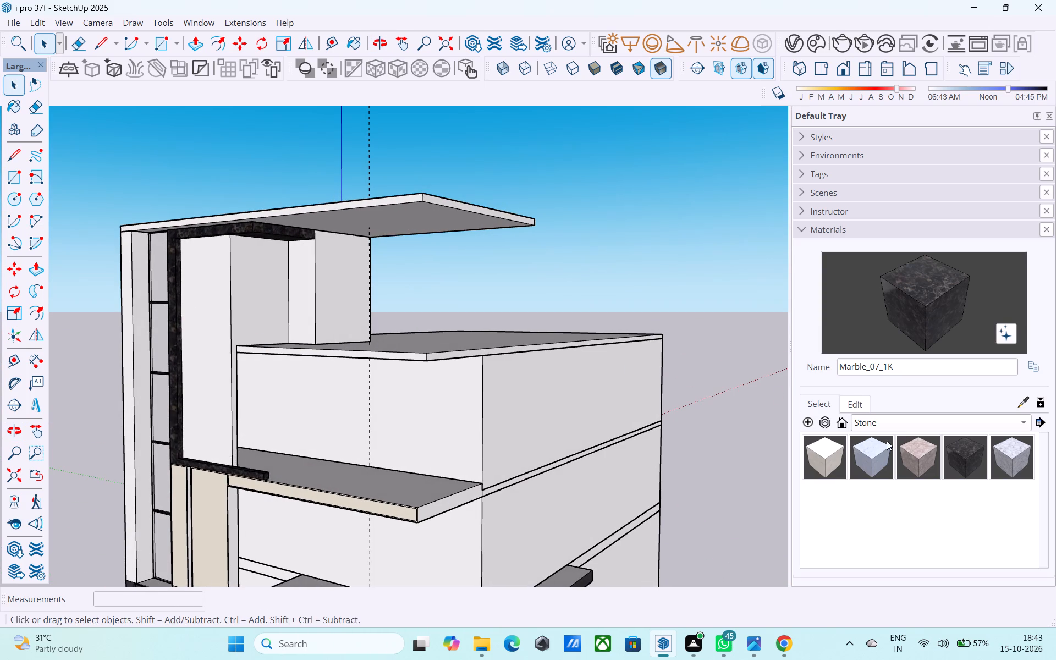
click(889, 421)
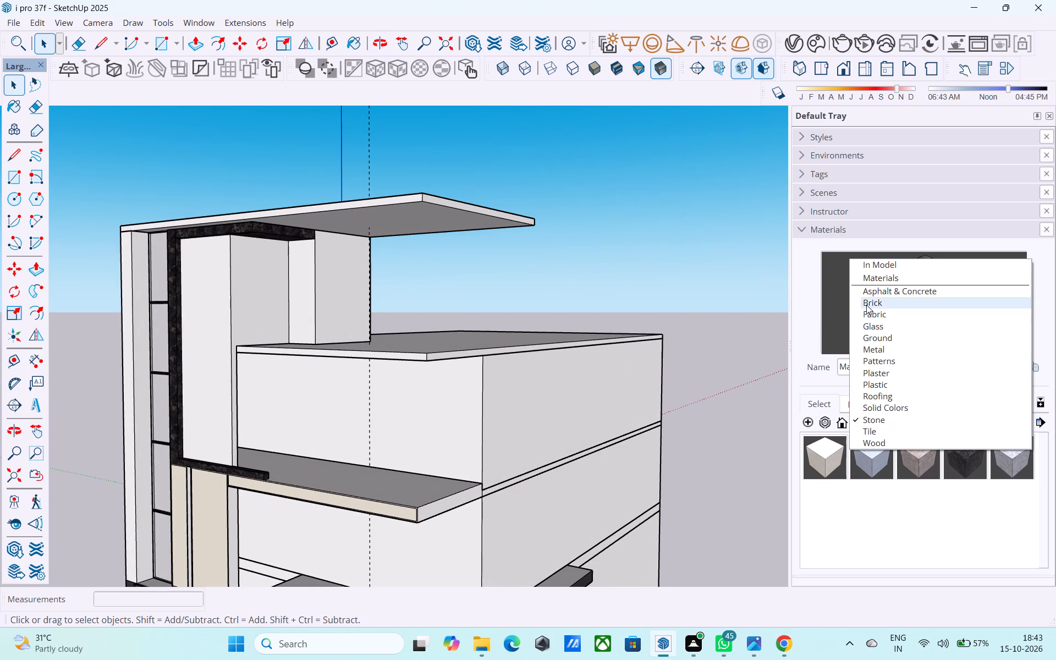
drag(890, 373, 885, 316)
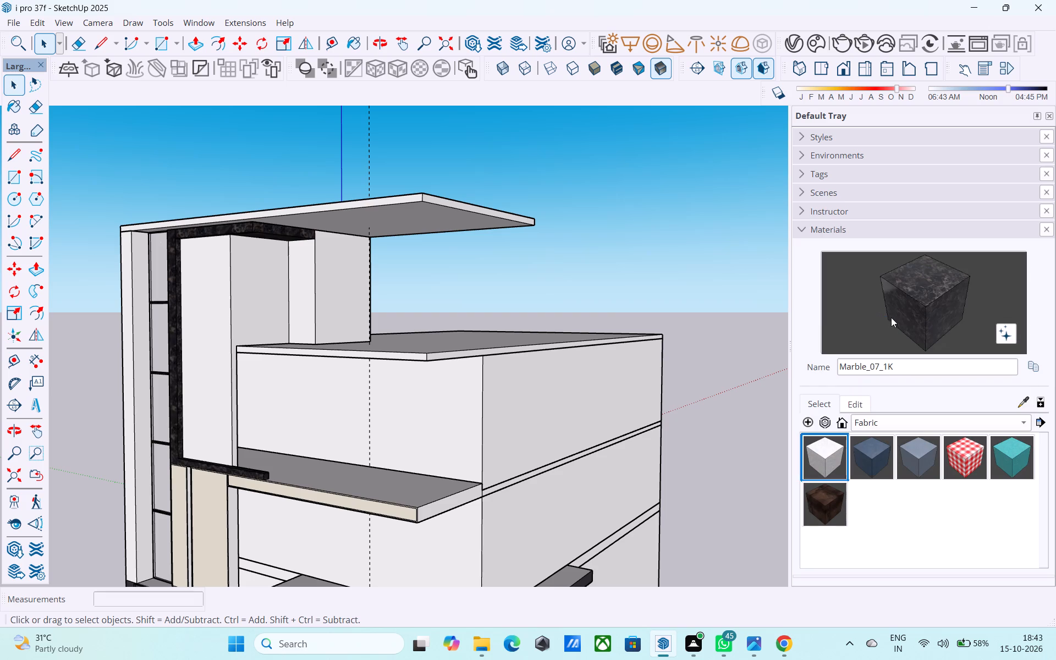
click(878, 419)
click(884, 481)
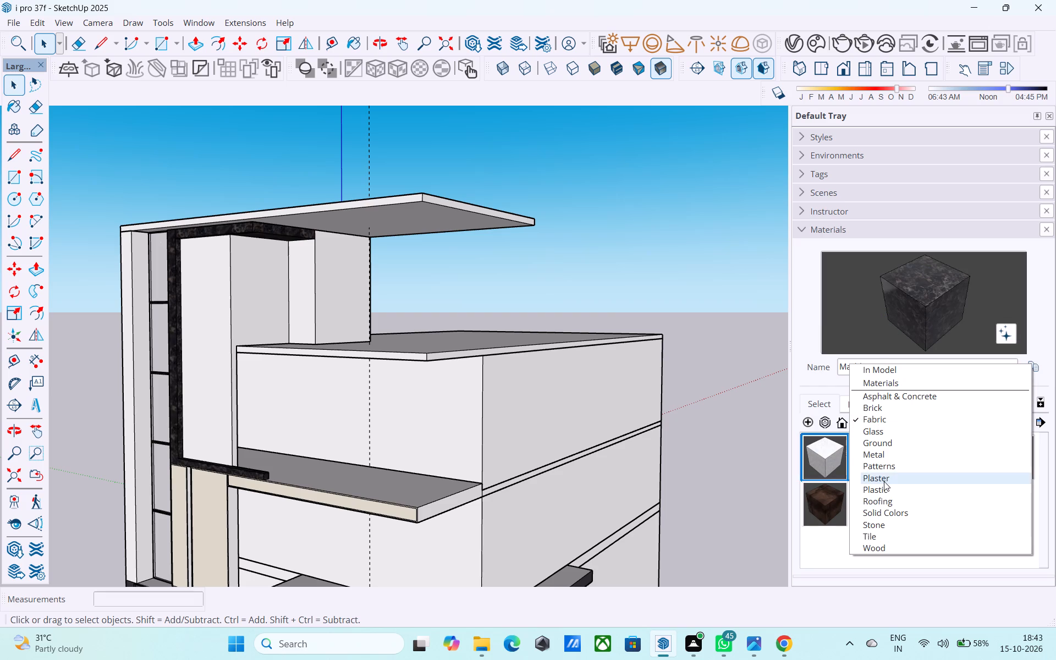
click(825, 458)
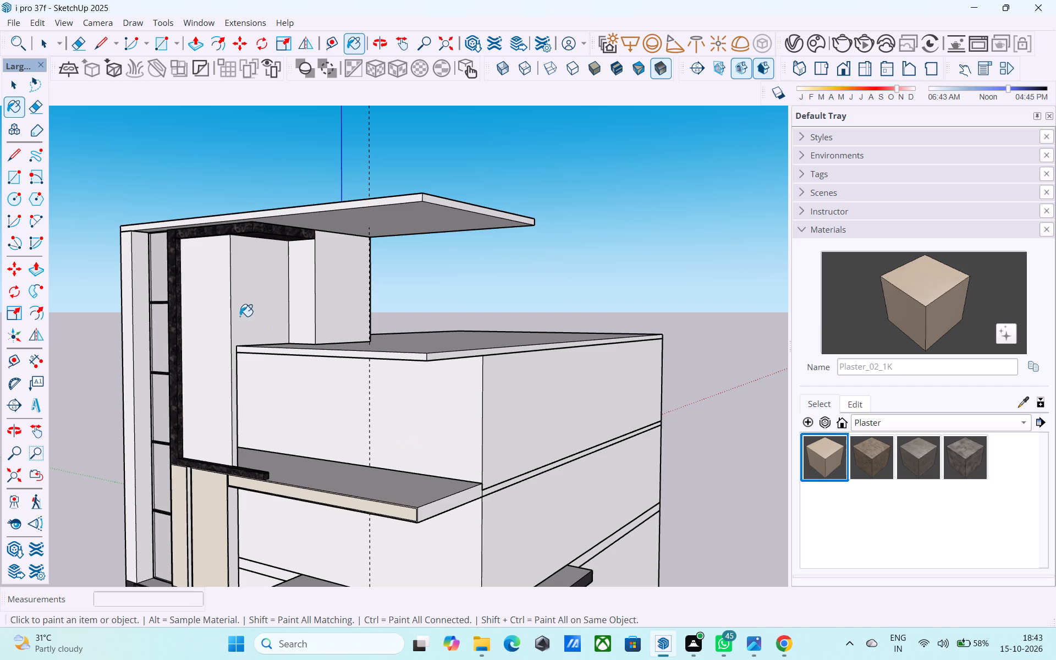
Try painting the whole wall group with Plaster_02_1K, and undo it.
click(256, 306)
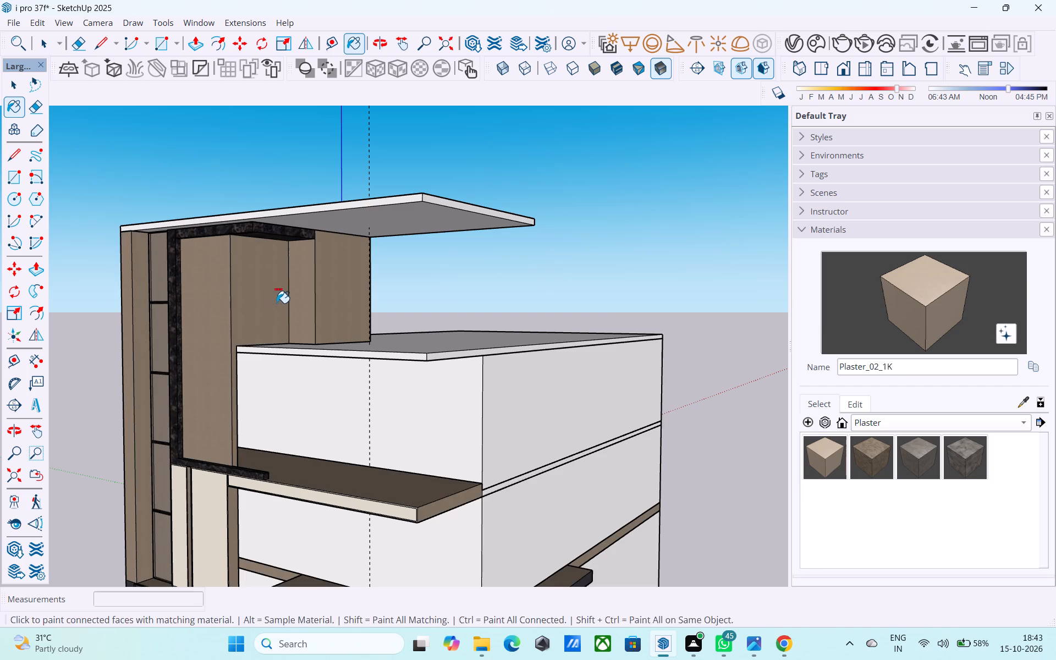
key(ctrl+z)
Open the wall group and paint only the recessed side wall face below the marble beam with Plaster_02_1K.
key(space)
triple_click(276, 303)
click(294, 322)
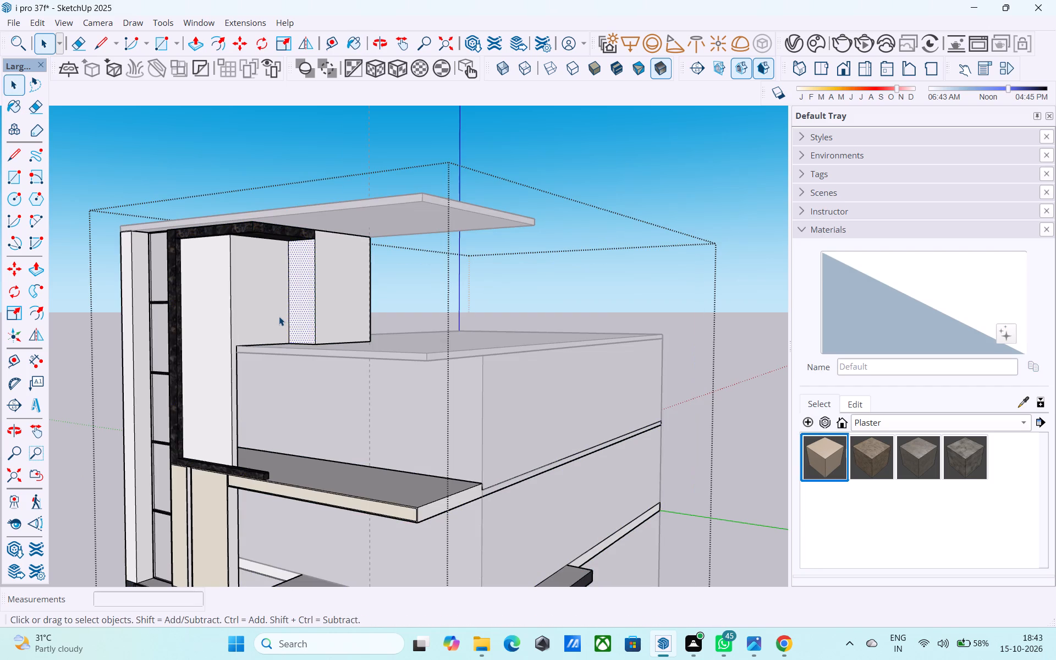
double_click(272, 315)
click(267, 312)
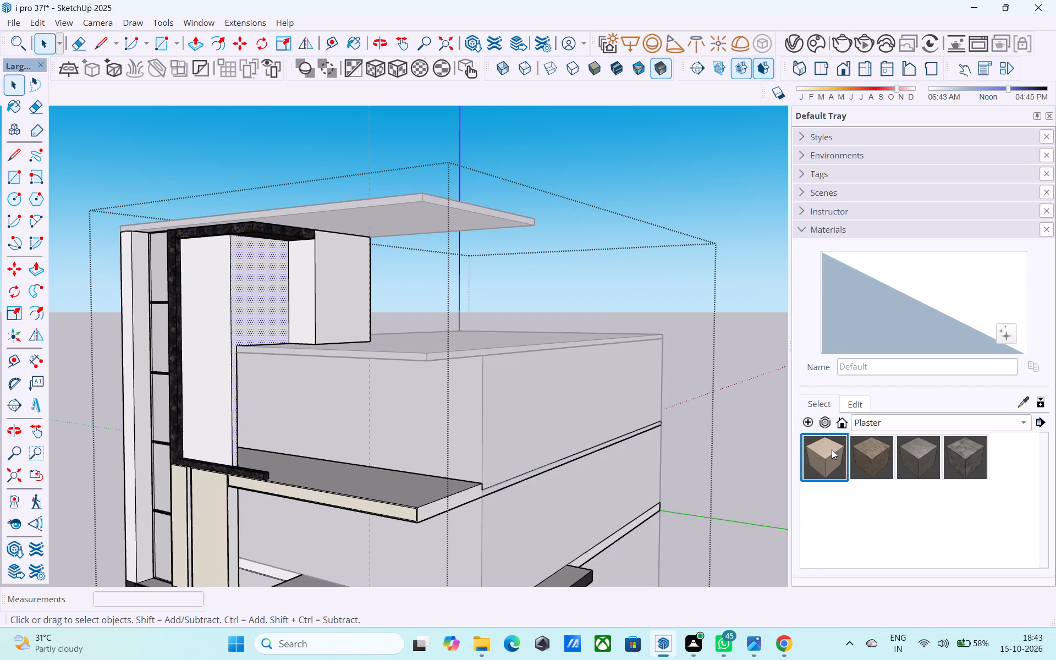
click(831, 449)
click(290, 290)
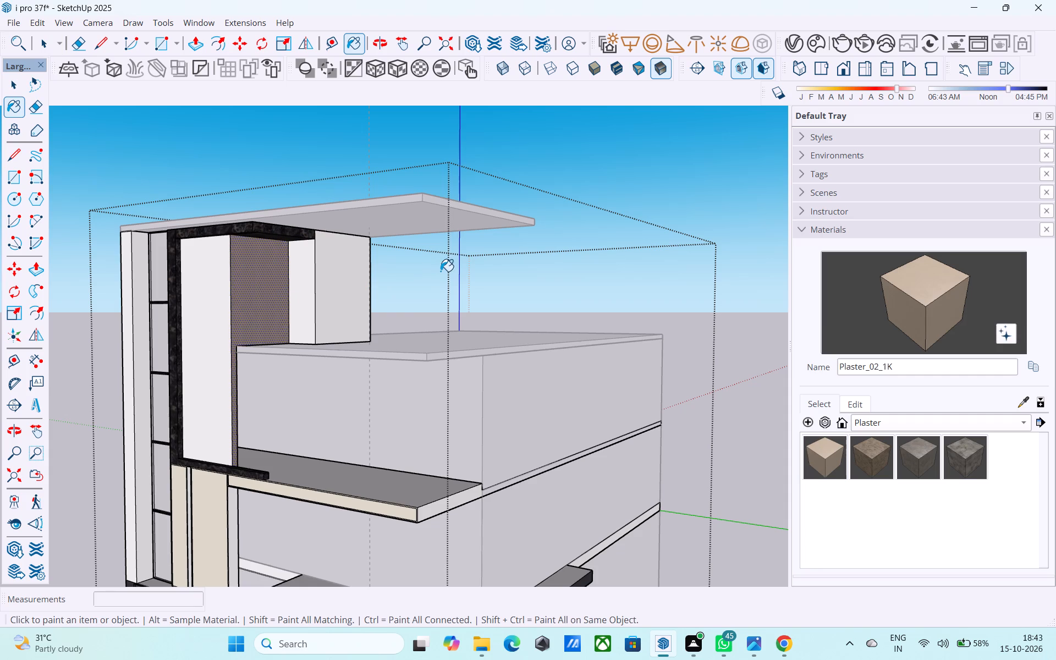
Erase the dividing and inner outline edges where the cream column joins the cream slab edge below the marble ledge.
scroll(441, 271, down, 4)
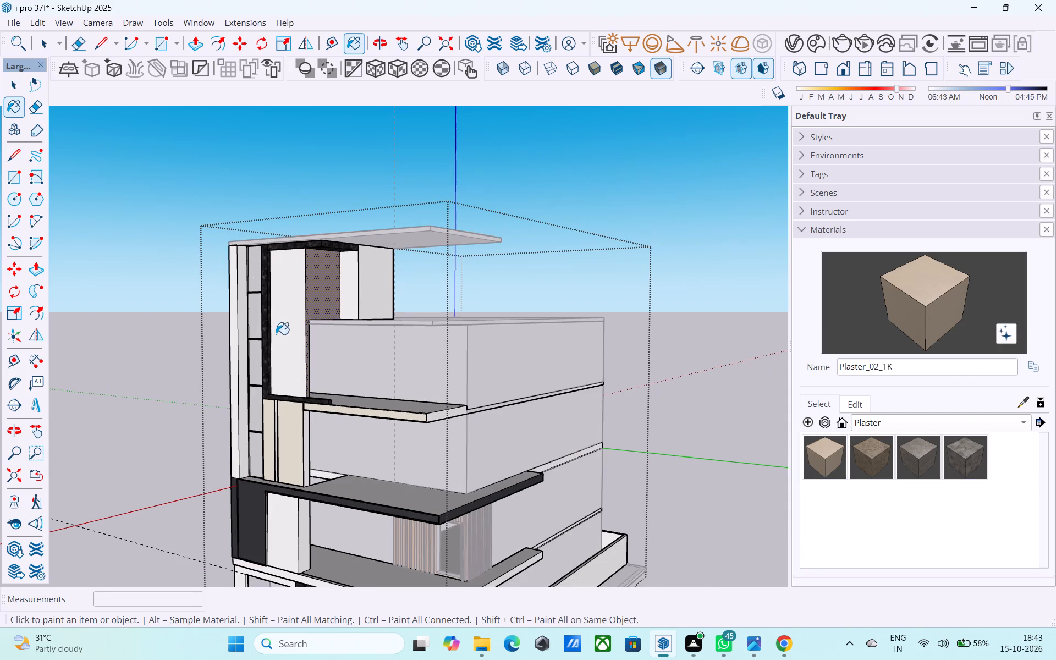
middle_drag(276, 334, 315, 323)
scroll(315, 323, up, 5)
scroll(310, 474, up, 3)
scroll(310, 482, down, 2)
scroll(310, 482, up, 9)
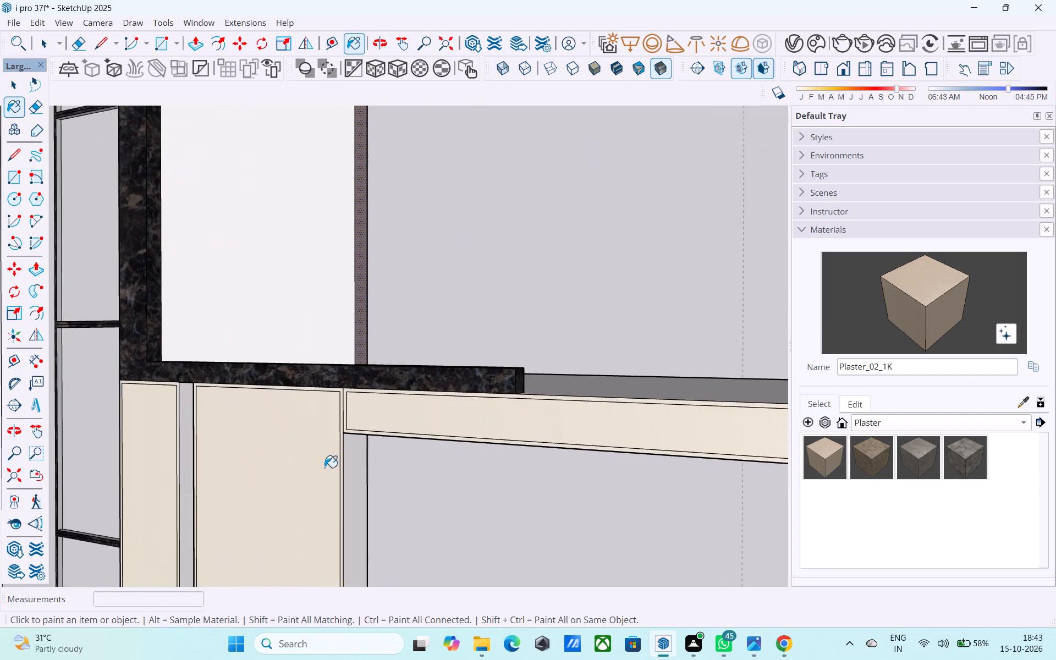
scroll(347, 453, up, 3)
key(e)
drag(341, 394, 328, 396)
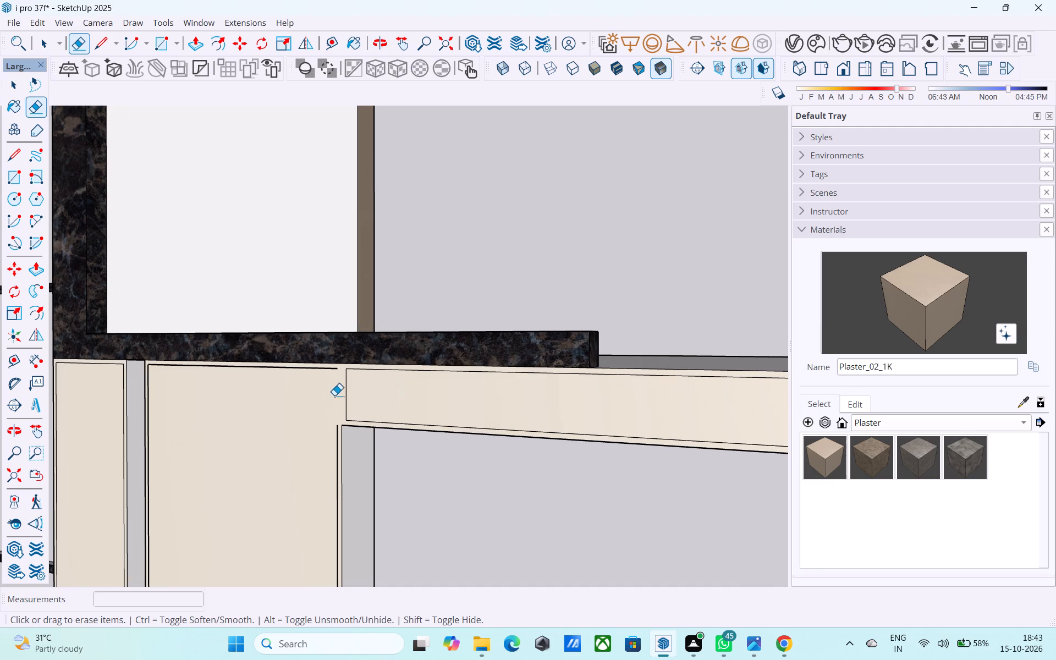
drag(365, 391, 322, 388)
click(330, 371)
click(352, 371)
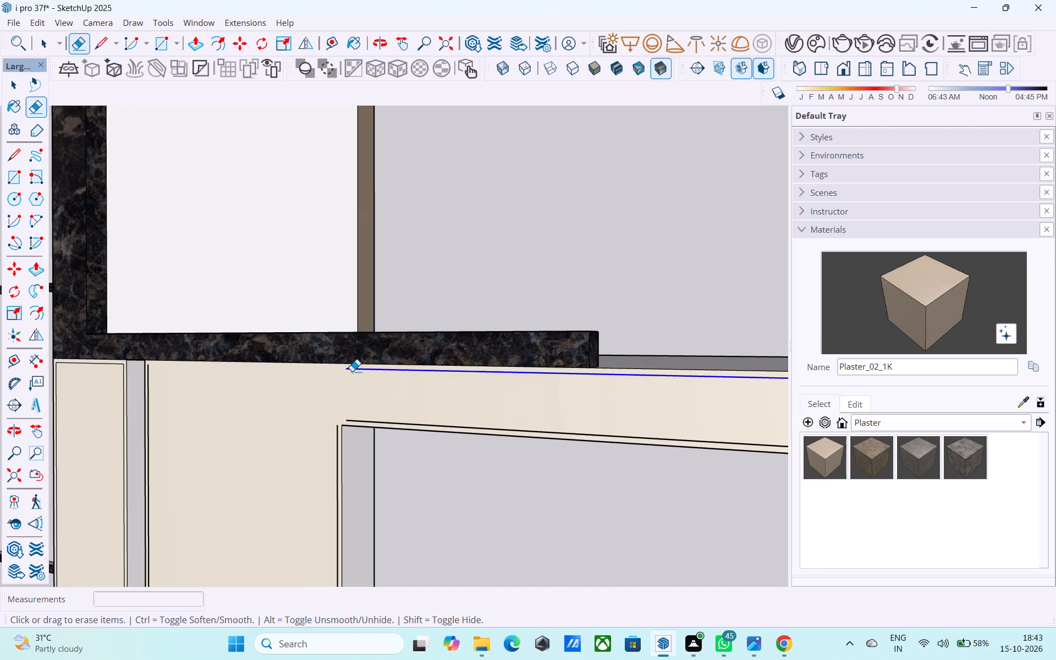
drag(350, 415, 352, 420)
drag(337, 420, 338, 424)
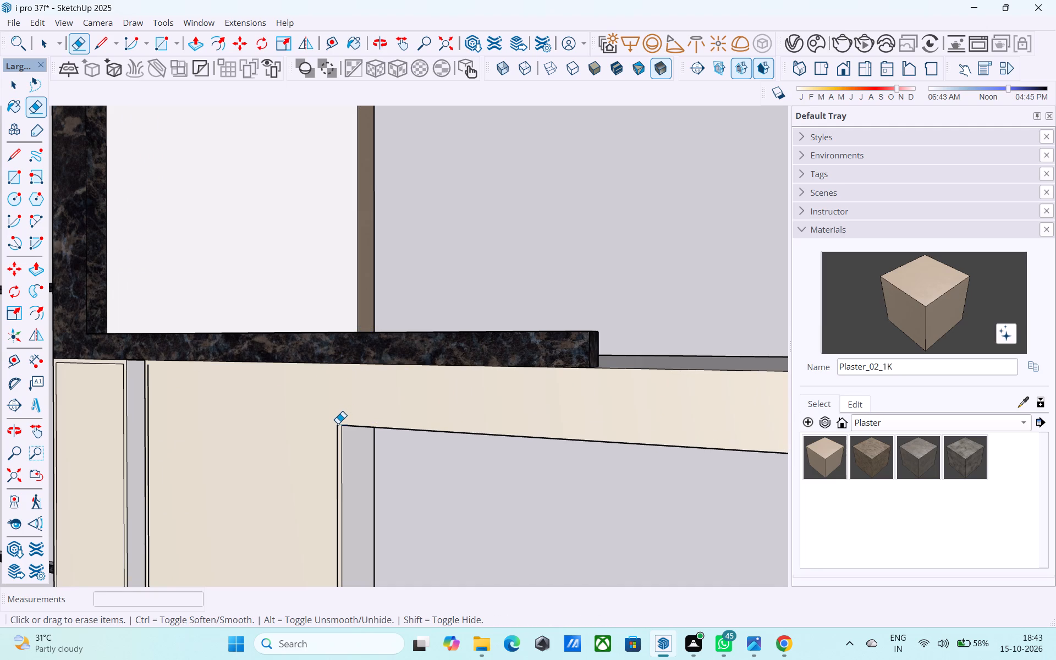
drag(338, 424, 335, 425)
scroll(254, 395, down, 6)
scroll(208, 407, up, 11)
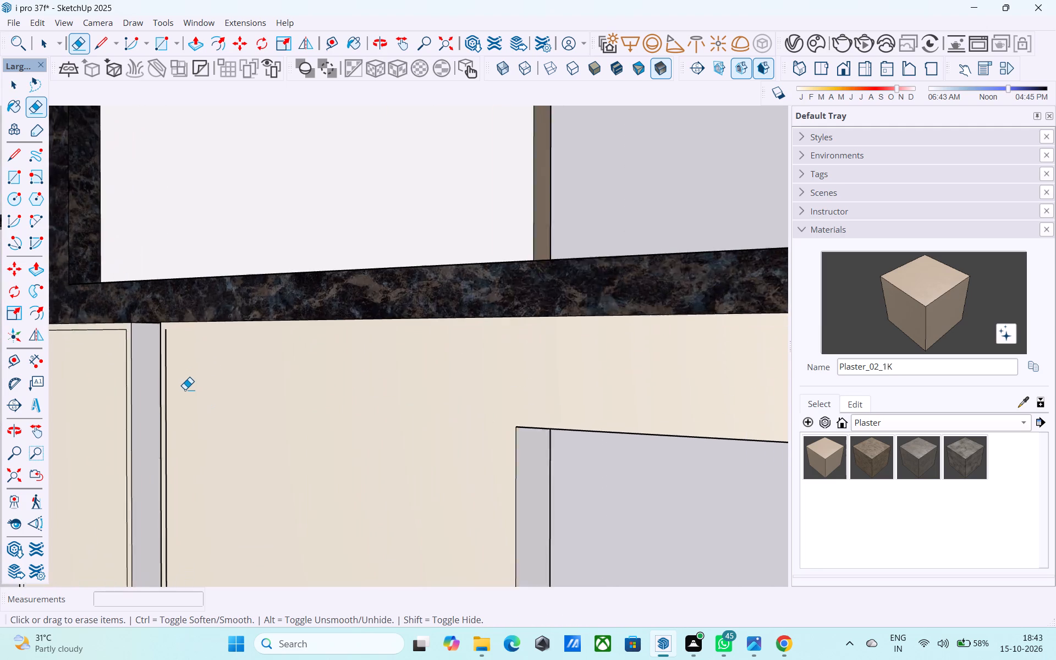
scroll(185, 389, up, 1)
drag(172, 373, 163, 367)
Draw a vertical line about 18' 3" long down the middle of the white front wall face, from marble beam to marble ledge.
scroll(170, 359, down, 17)
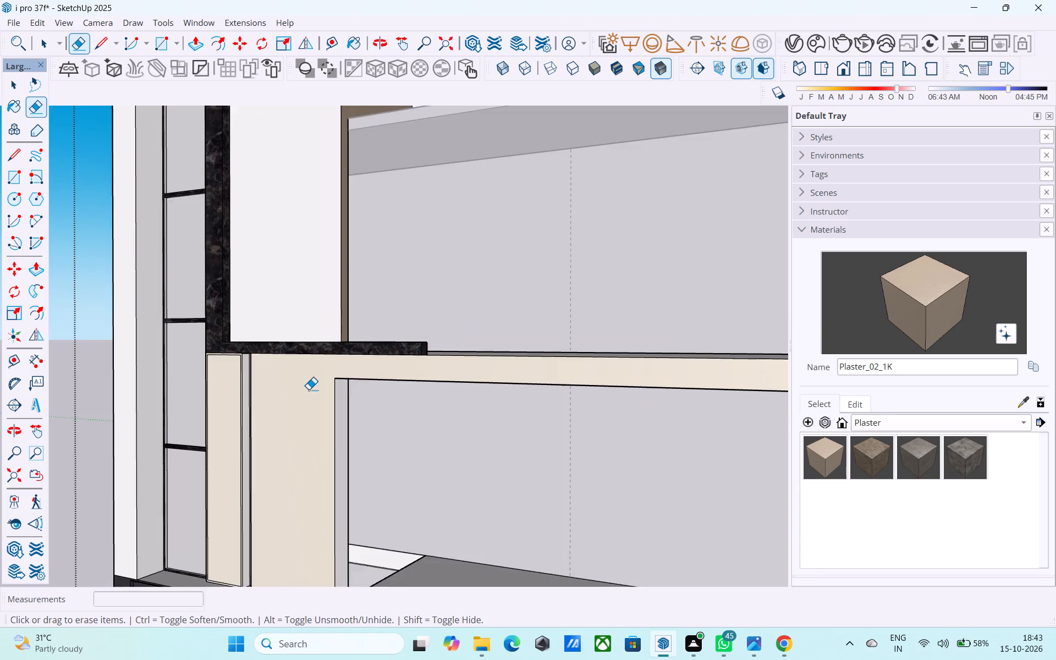
scroll(309, 389, down, 6)
middle_drag(309, 396, 391, 419)
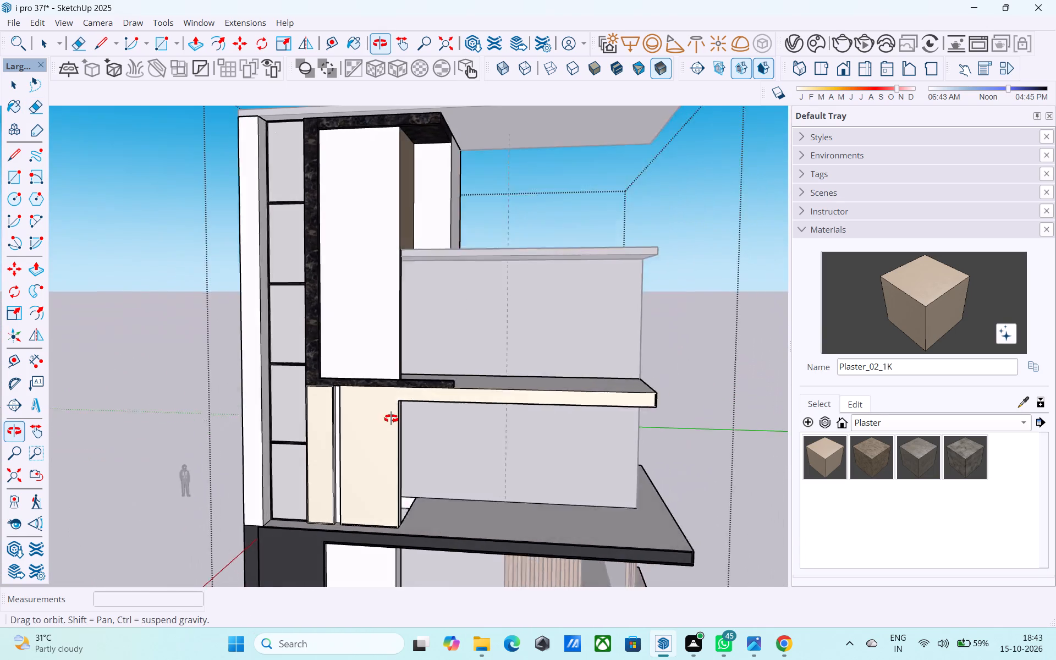
middle_drag(391, 419, 375, 424)
scroll(364, 366, up, 5)
scroll(364, 366, down, 5)
middle_drag(363, 366, 274, 478)
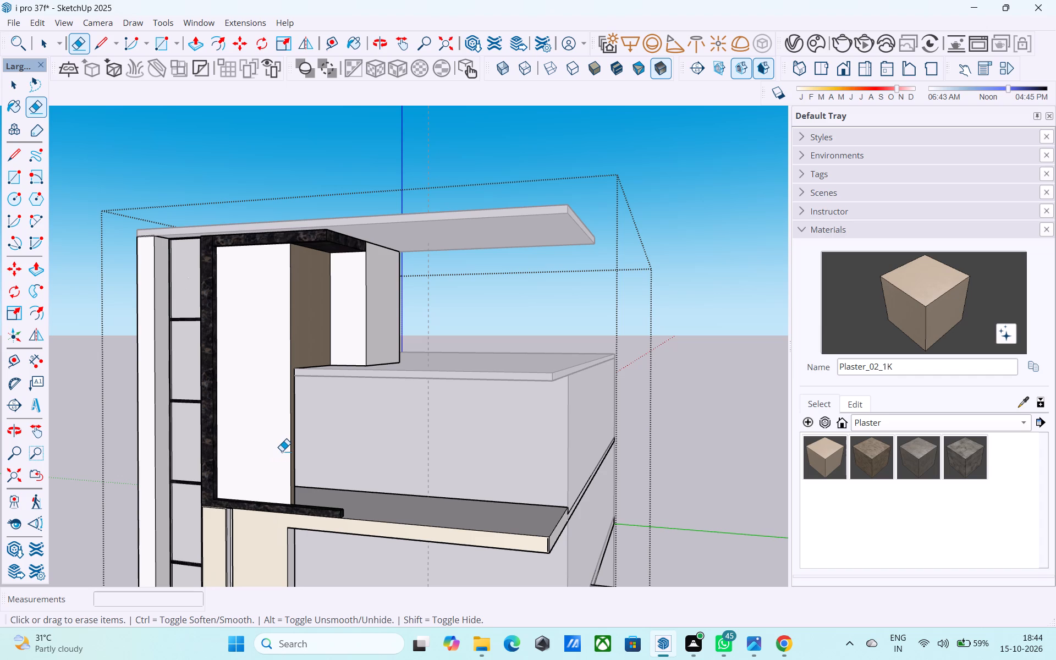
middle_drag(291, 439, 728, 391)
middle_drag(586, 378, 344, 394)
scroll(338, 391, up, 4)
key(space)
click(338, 388)
scroll(340, 386, down, 2)
middle_drag(335, 394, 282, 402)
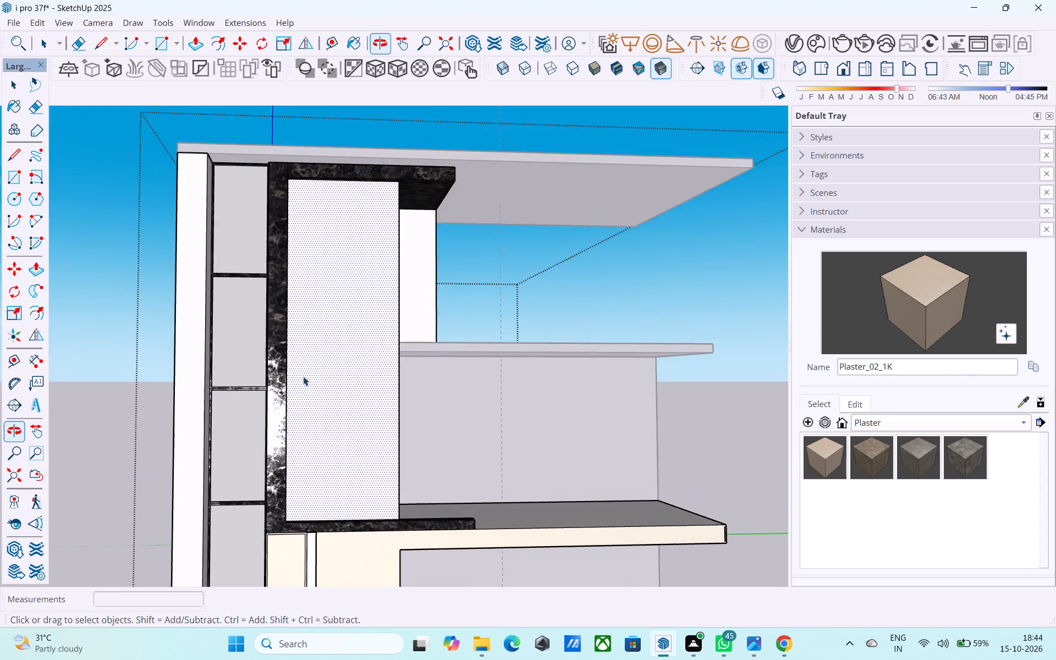
middle_drag(309, 337, 322, 371)
scroll(322, 371, up, 1)
middle_click(322, 366)
scroll(361, 332, up, 3)
middle_drag(330, 216, 321, 167)
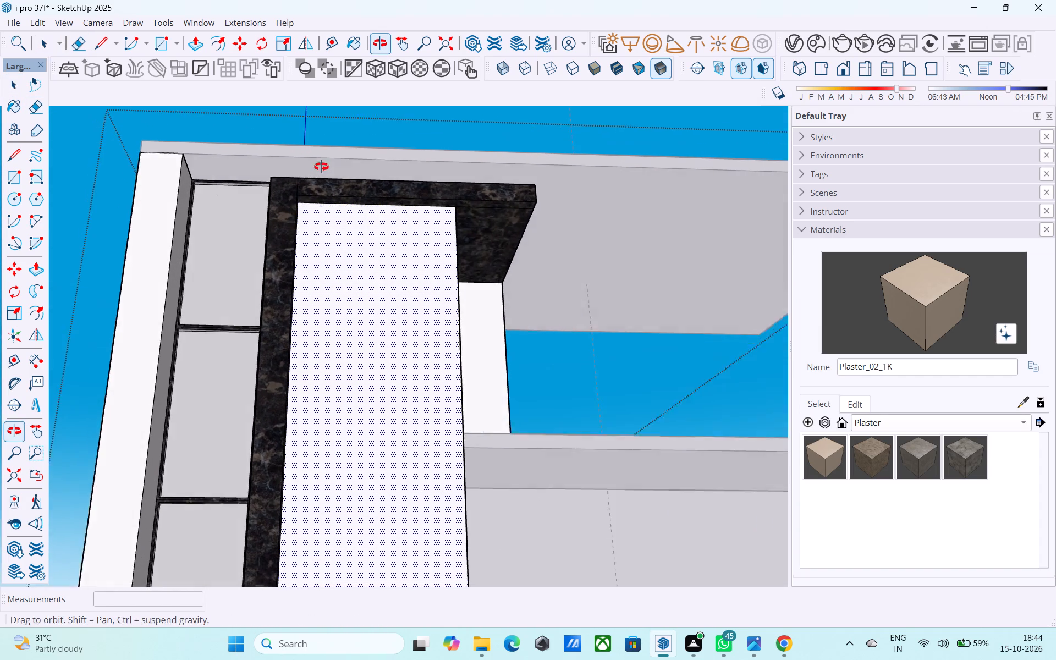
middle_drag(321, 167, 322, 161)
scroll(343, 186, up, 5)
key(l)
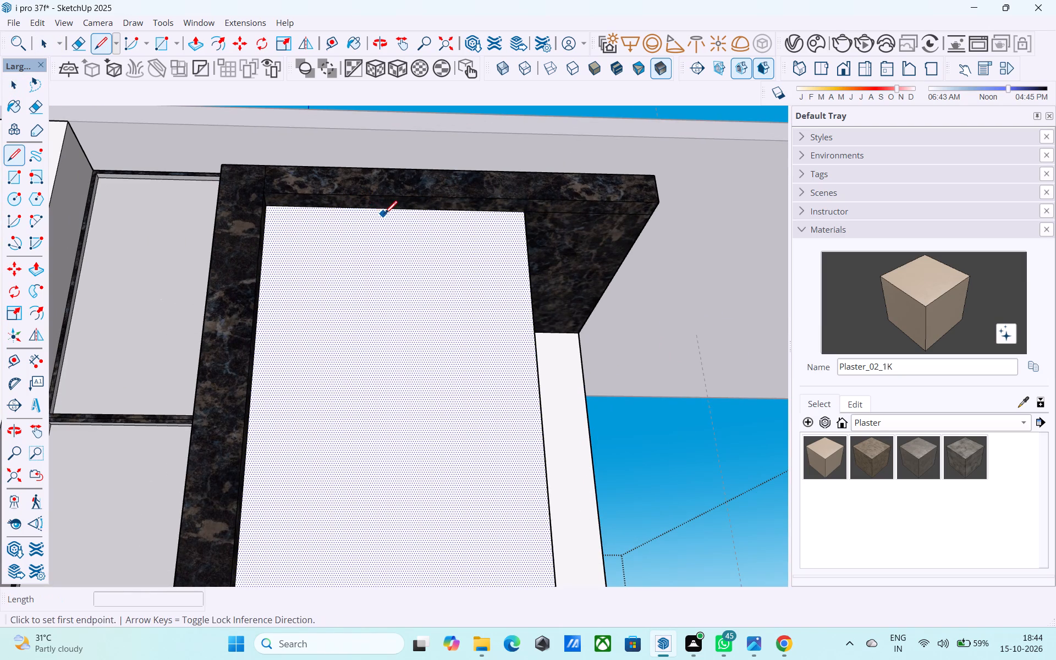
click(397, 210)
scroll(397, 210, down, 9)
middle_drag(401, 265, 409, 149)
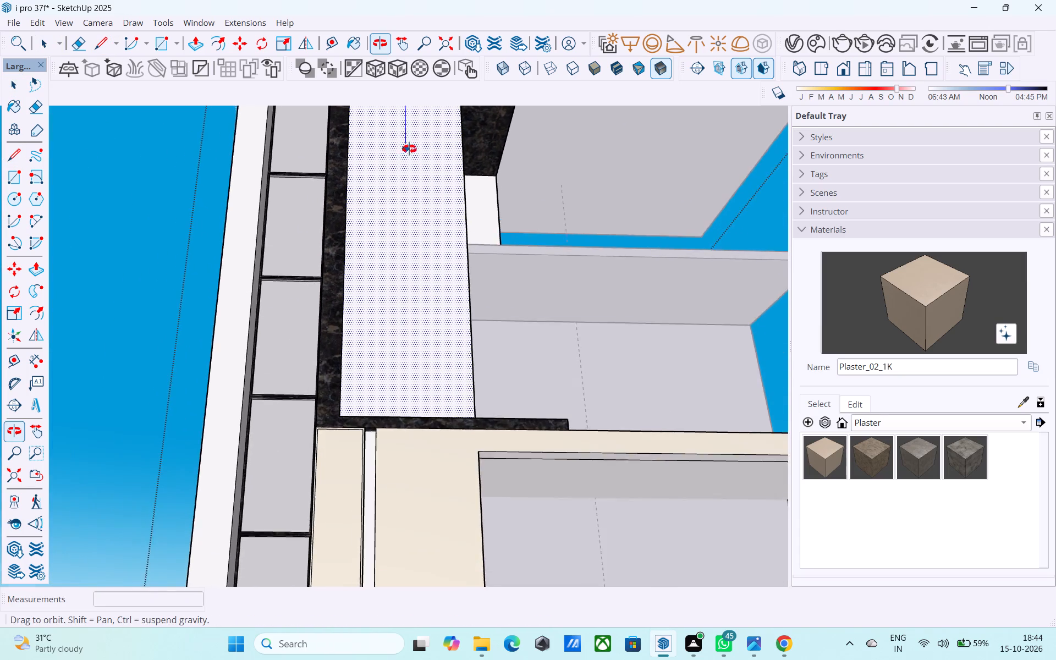
middle_drag(409, 149, 419, 485)
scroll(420, 491, up, 5)
click(404, 525)
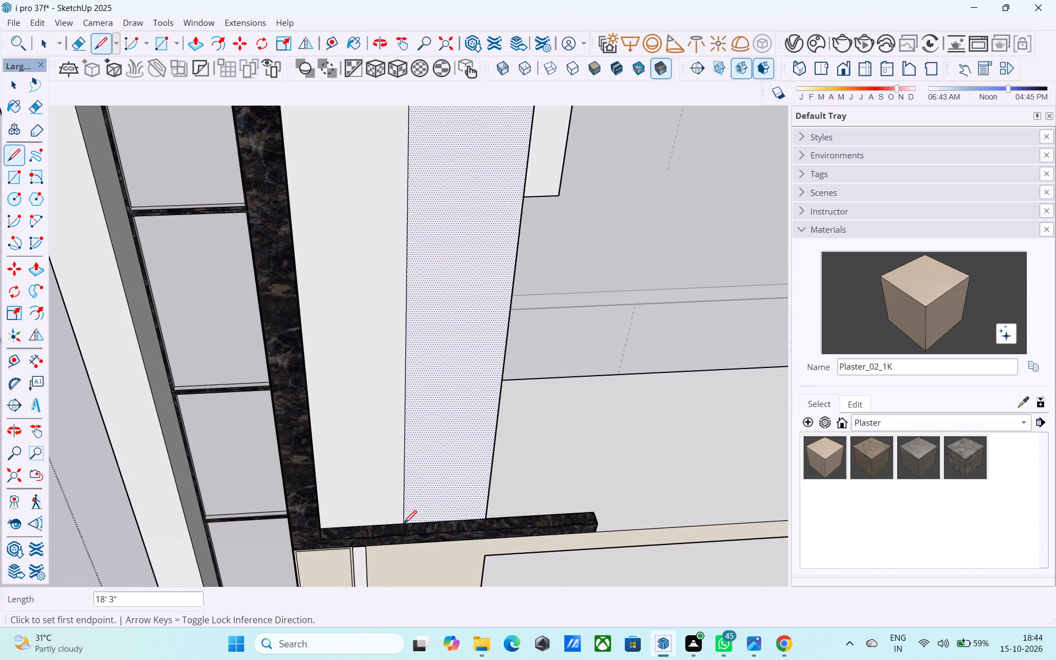
Copy the wall's centre line 1' toward the vertical marble frame, and copy that new line 4" further the same way.
scroll(408, 492, down, 3)
key(space)
click(400, 485)
click(406, 483)
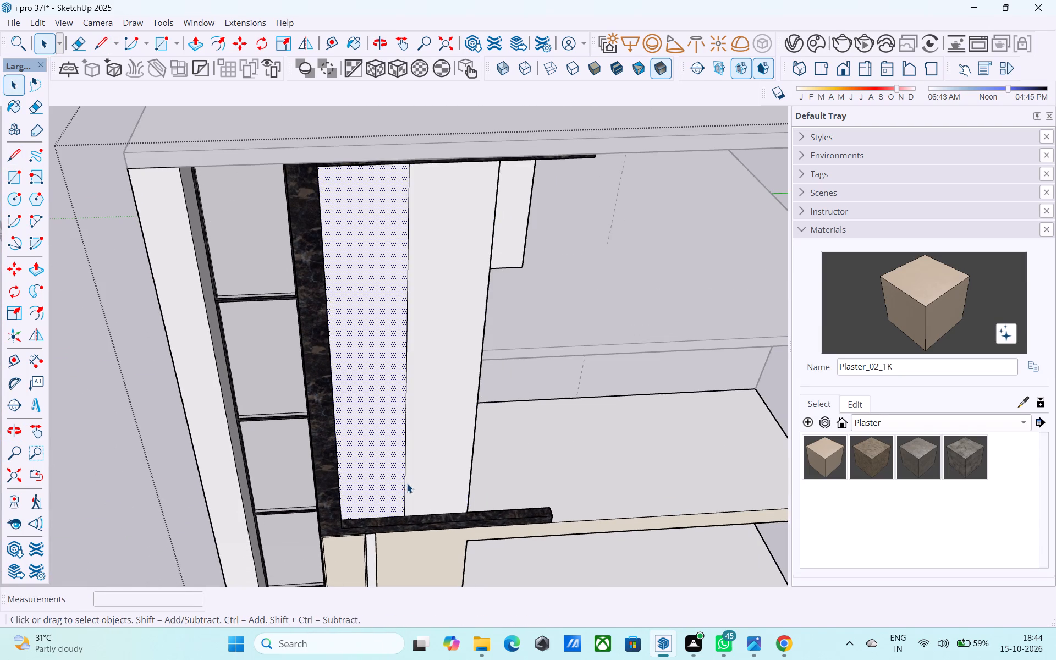
click(402, 485)
click(404, 486)
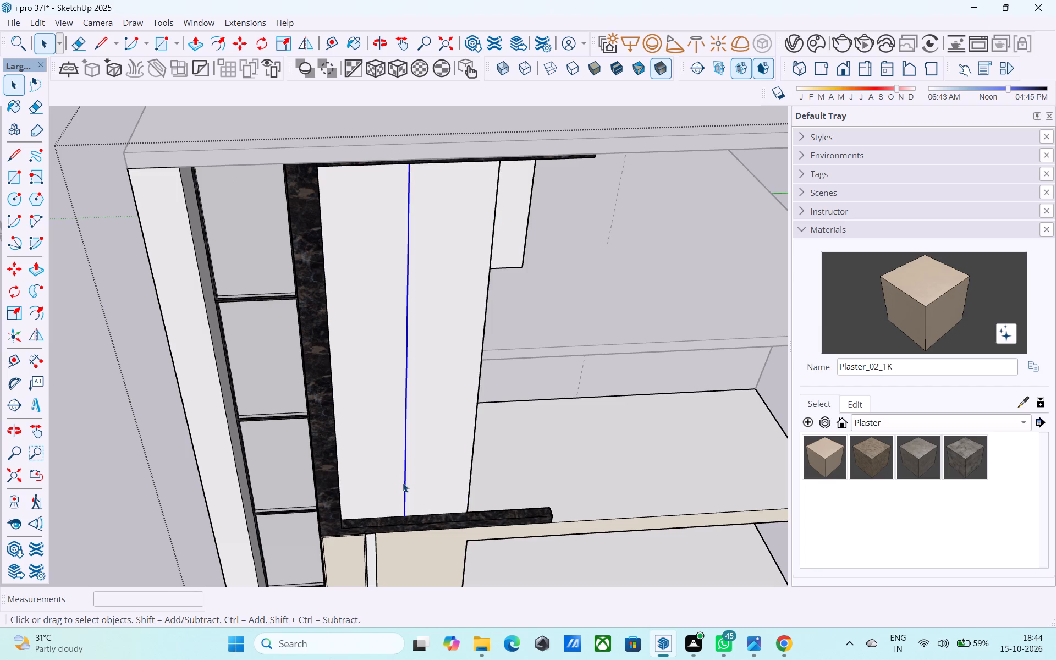
key(m)
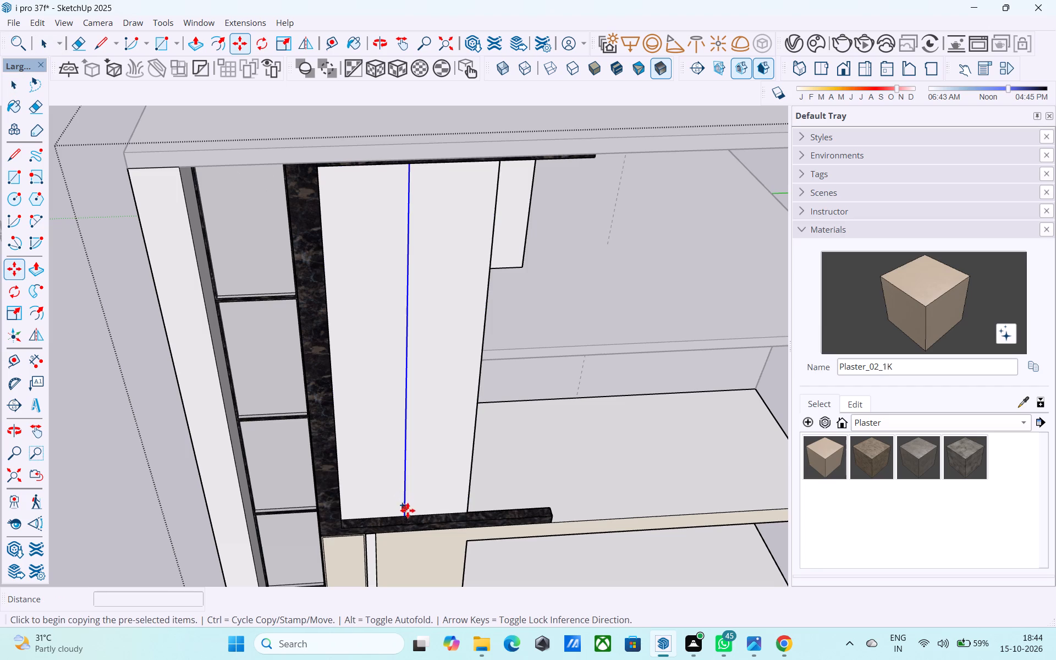
click(408, 514)
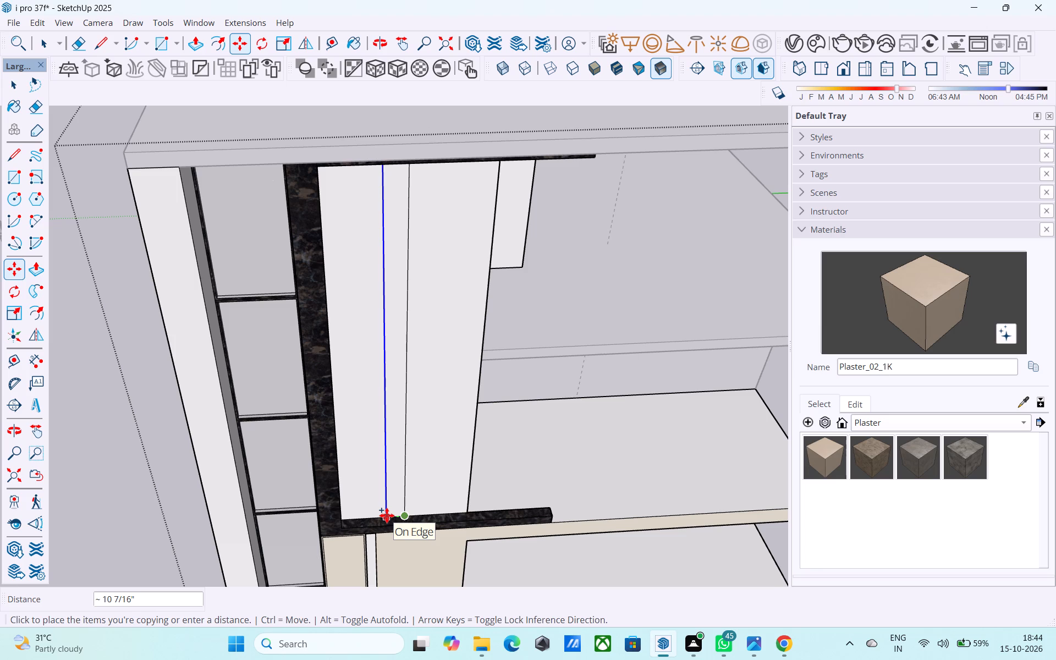
text(1')
key(Return)
scroll(387, 515, up, 7)
middle_click(387, 515)
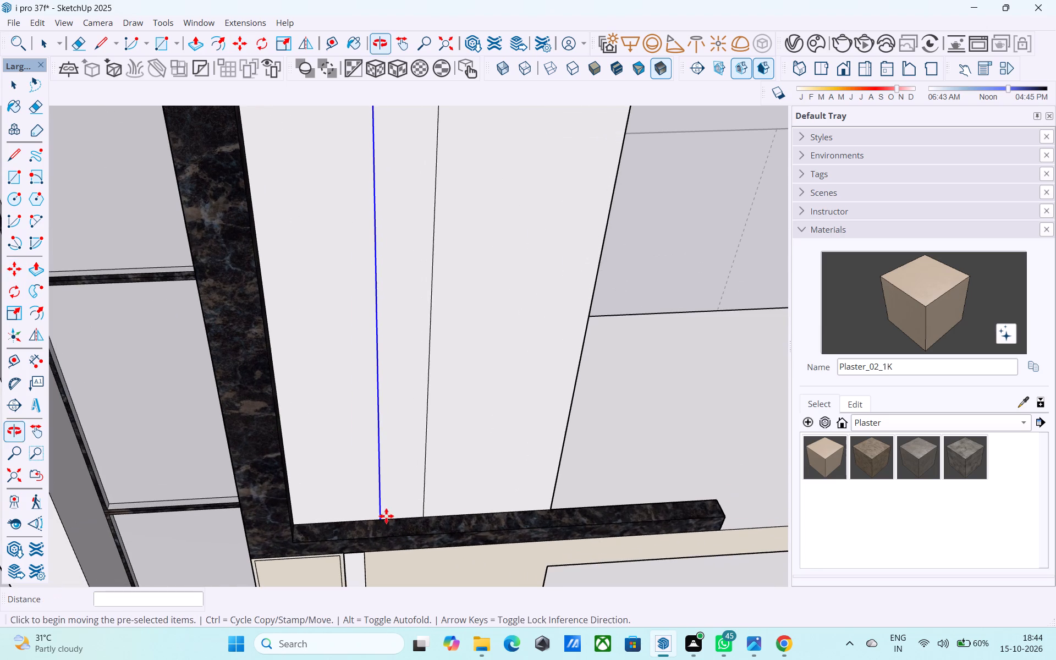
click(378, 521)
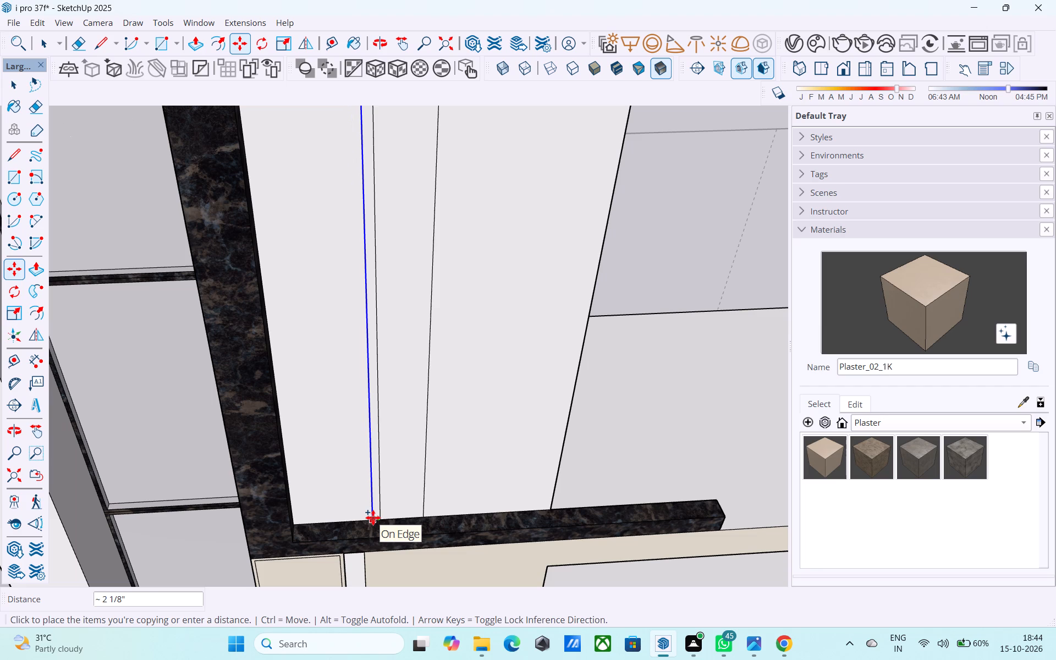
text(4")
key(Return)
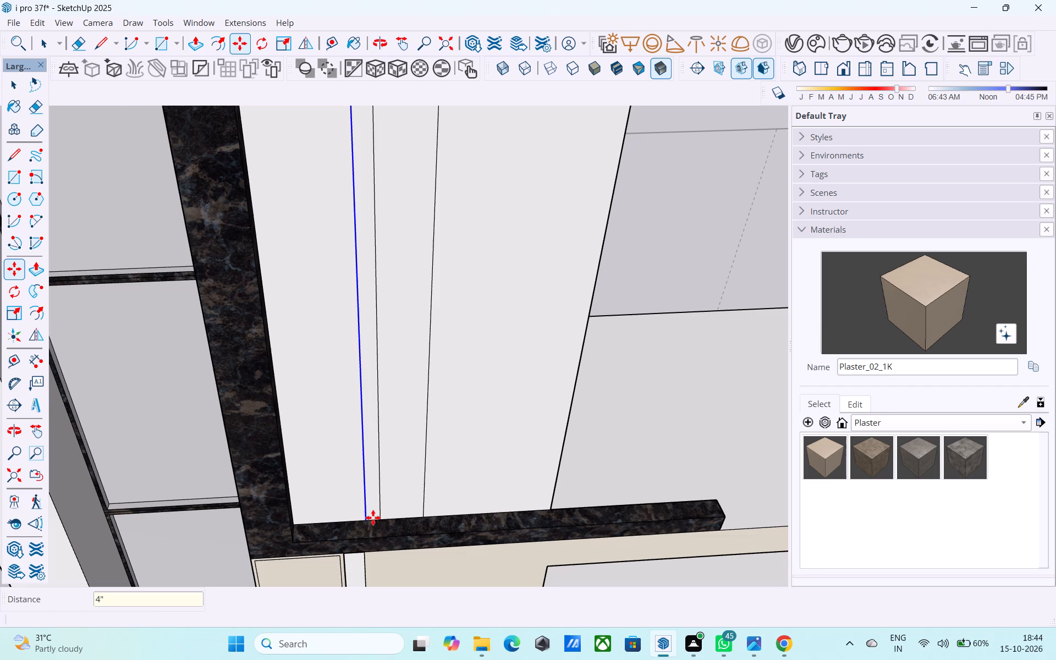
Copy the centre line 1' away from the vertical marble frame, and copy that new line 4" further the same way.
key(space)
click(424, 505)
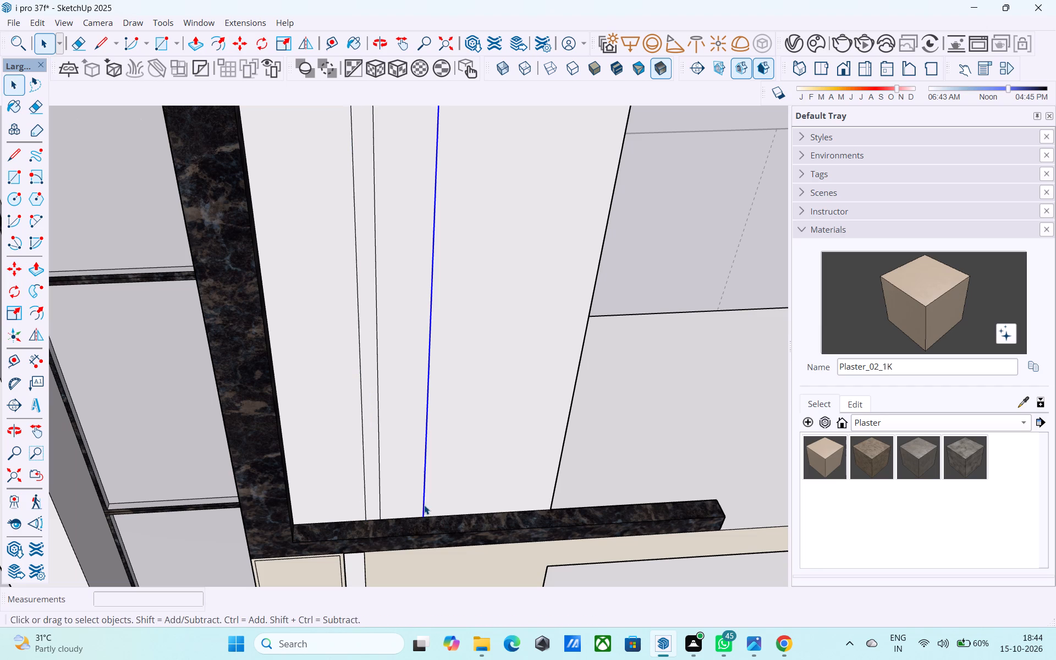
key(m)
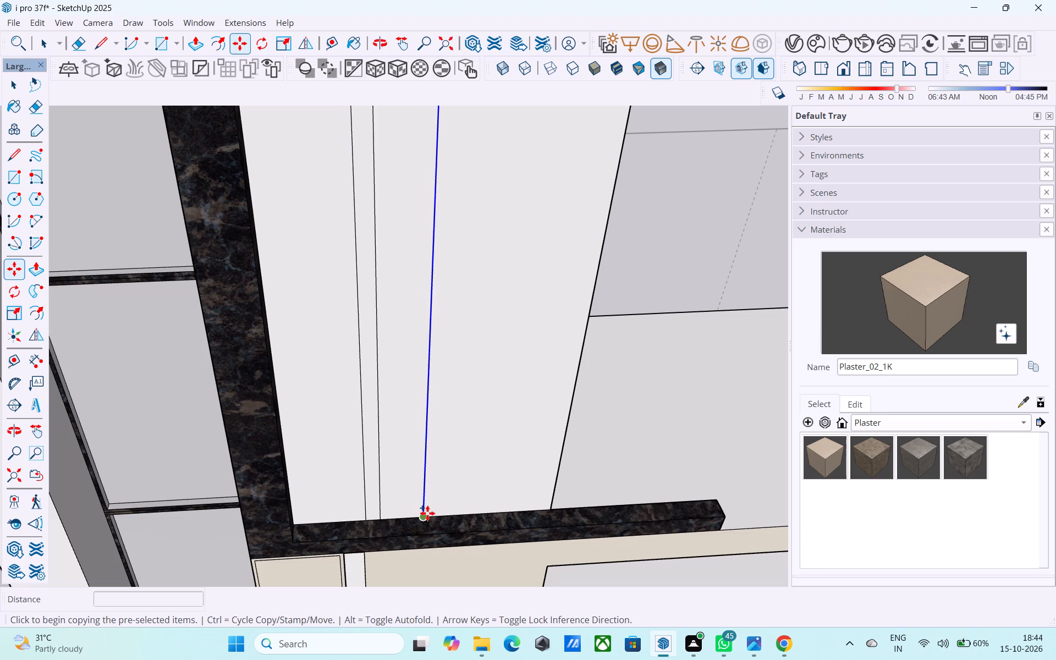
click(427, 513)
text(1')
key(Return)
key(space)
key(m)
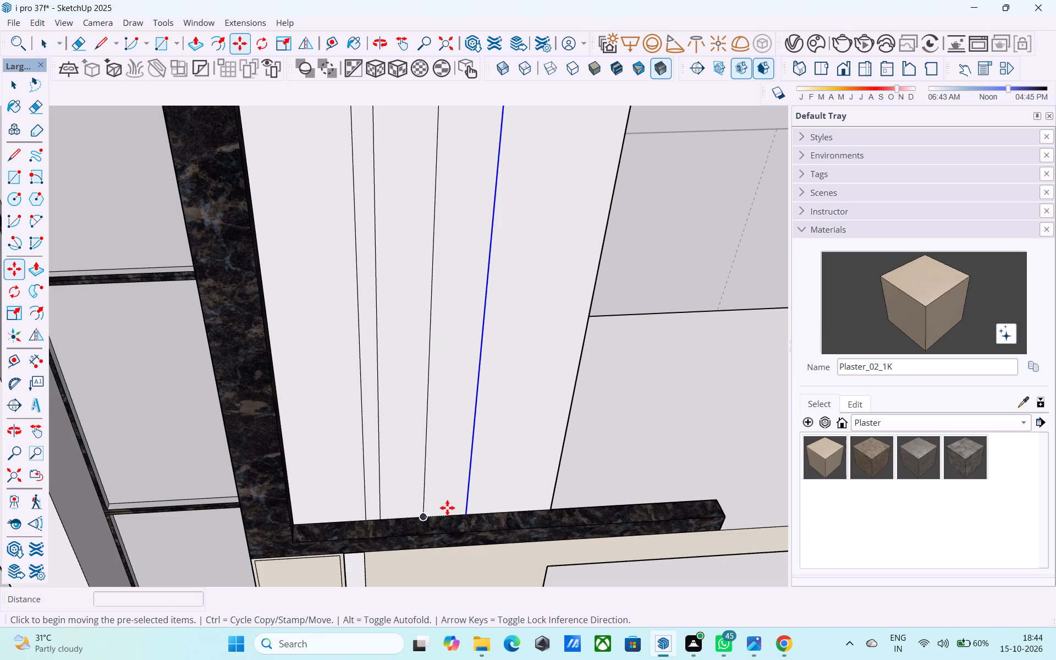
click(464, 516)
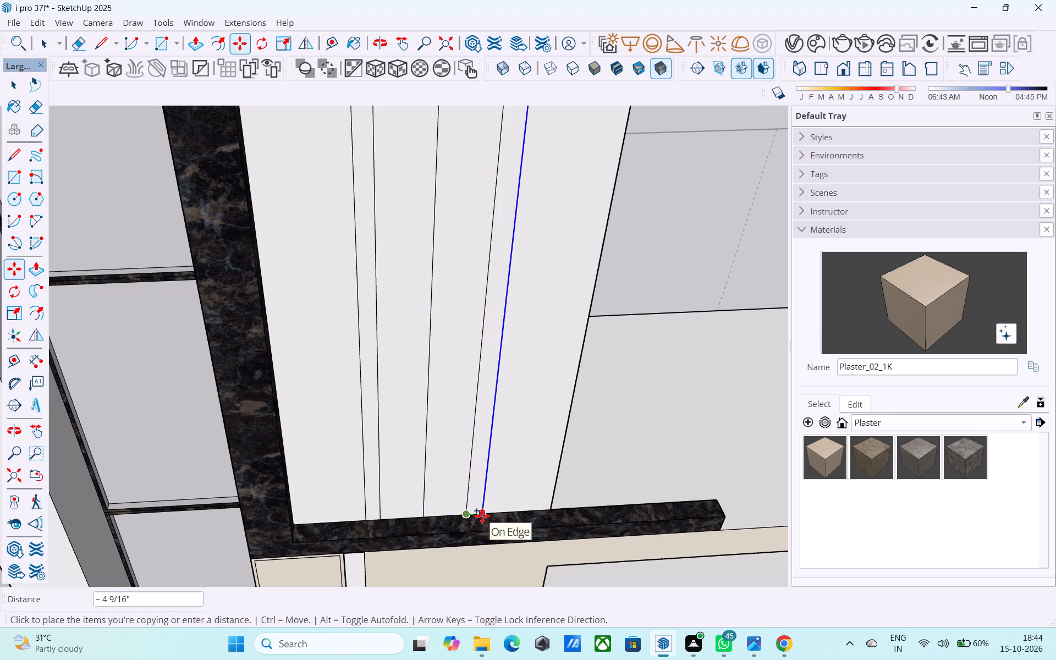
key(4)
key(shift+quotedbl)
key(Return)
Erase the original centre line between the two pairs of vertical lines on the front wall face.
key(space)
key(e)
drag(443, 474, 433, 467)
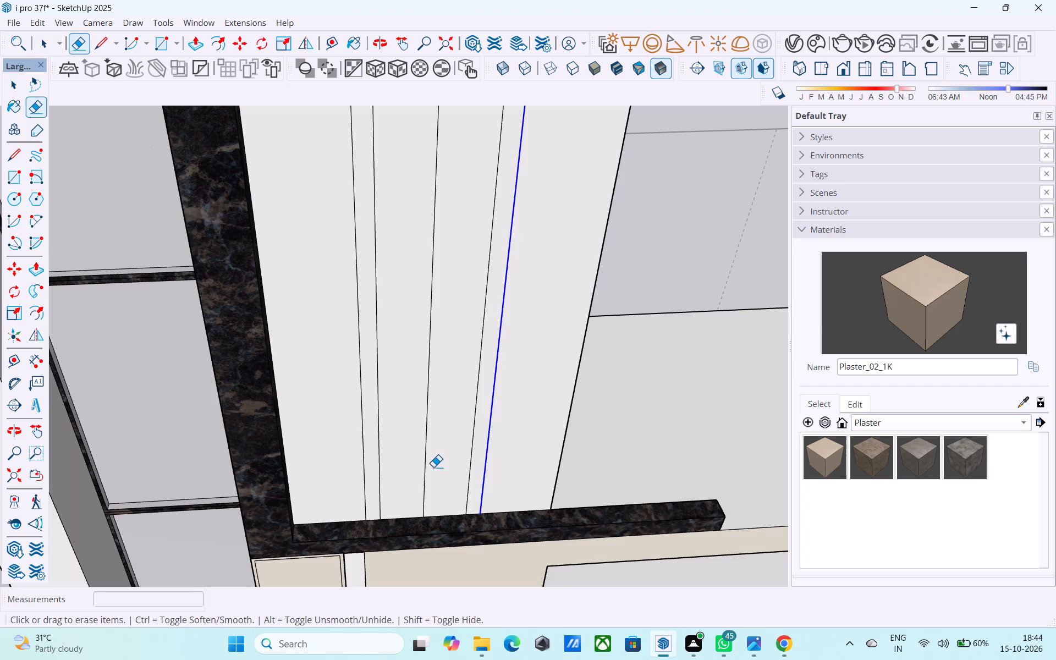
drag(433, 467, 416, 455)
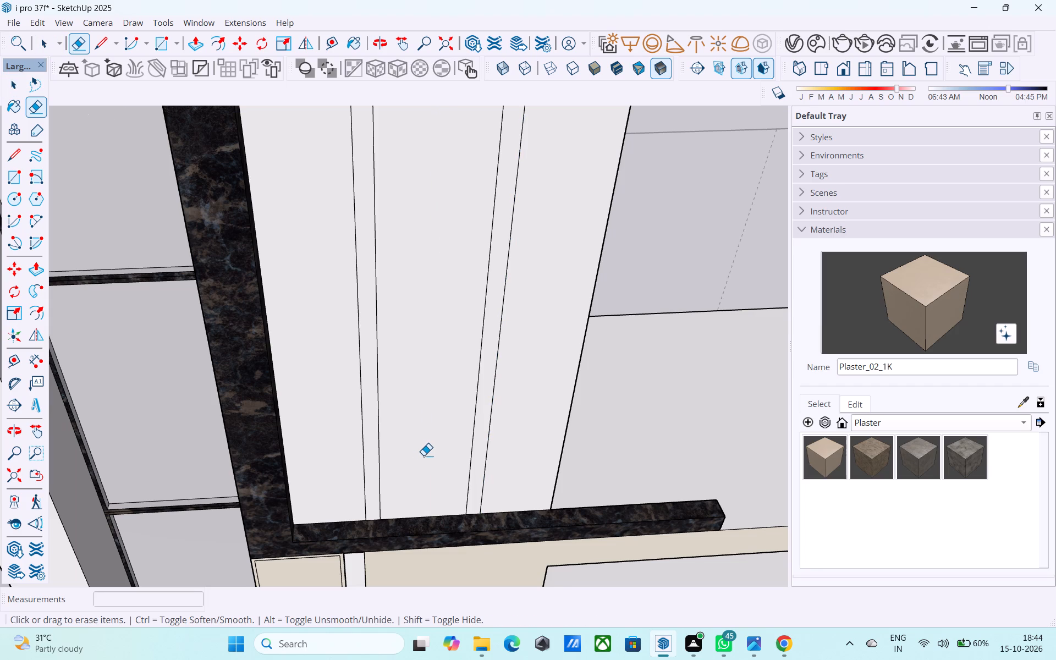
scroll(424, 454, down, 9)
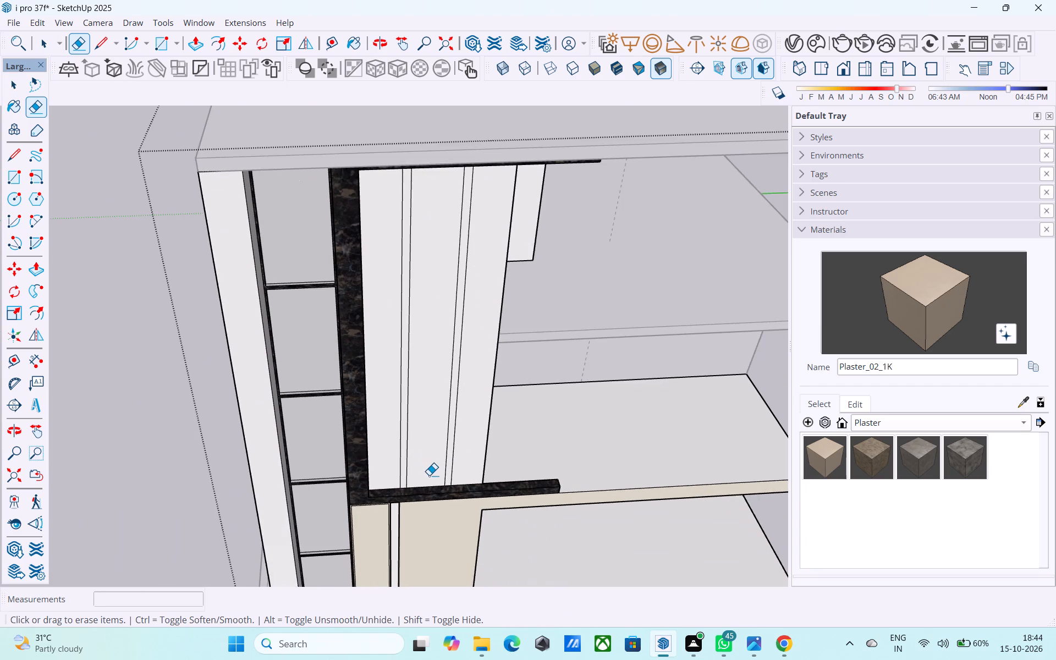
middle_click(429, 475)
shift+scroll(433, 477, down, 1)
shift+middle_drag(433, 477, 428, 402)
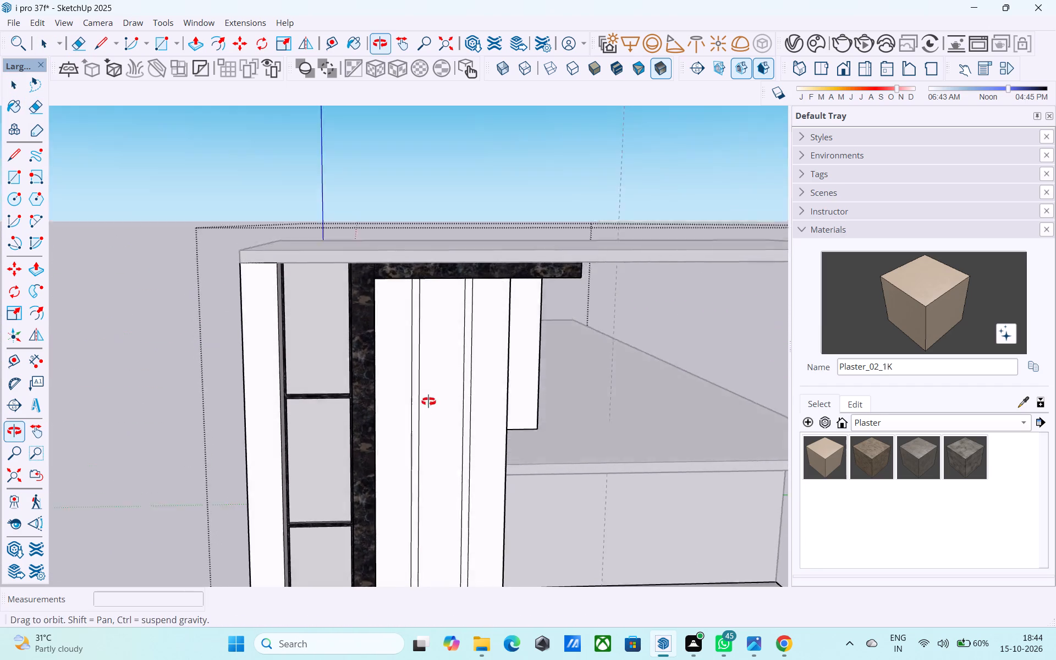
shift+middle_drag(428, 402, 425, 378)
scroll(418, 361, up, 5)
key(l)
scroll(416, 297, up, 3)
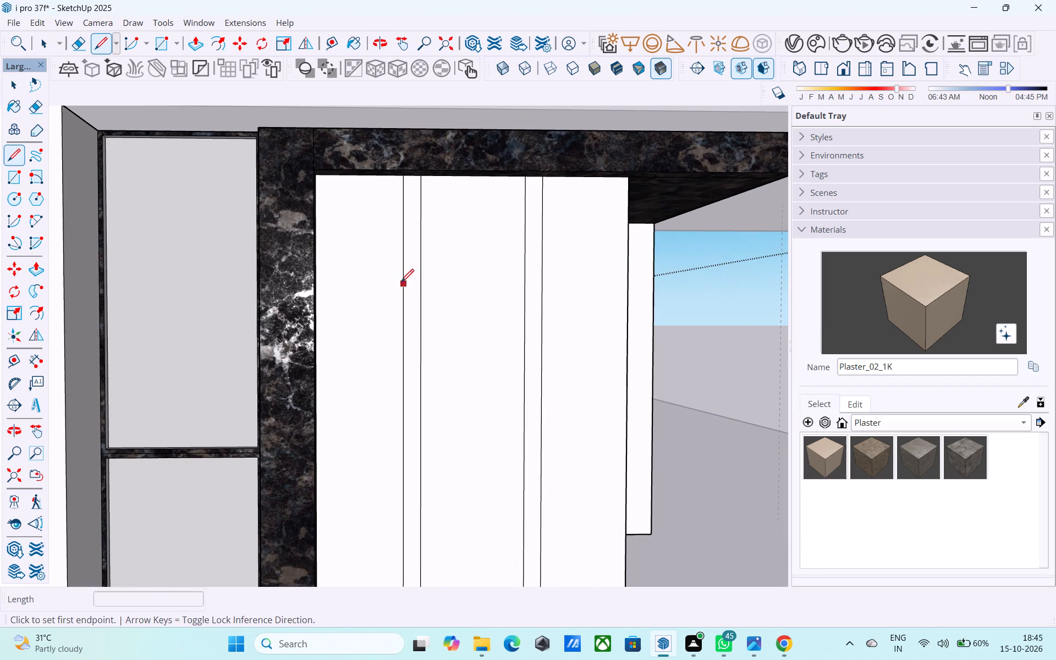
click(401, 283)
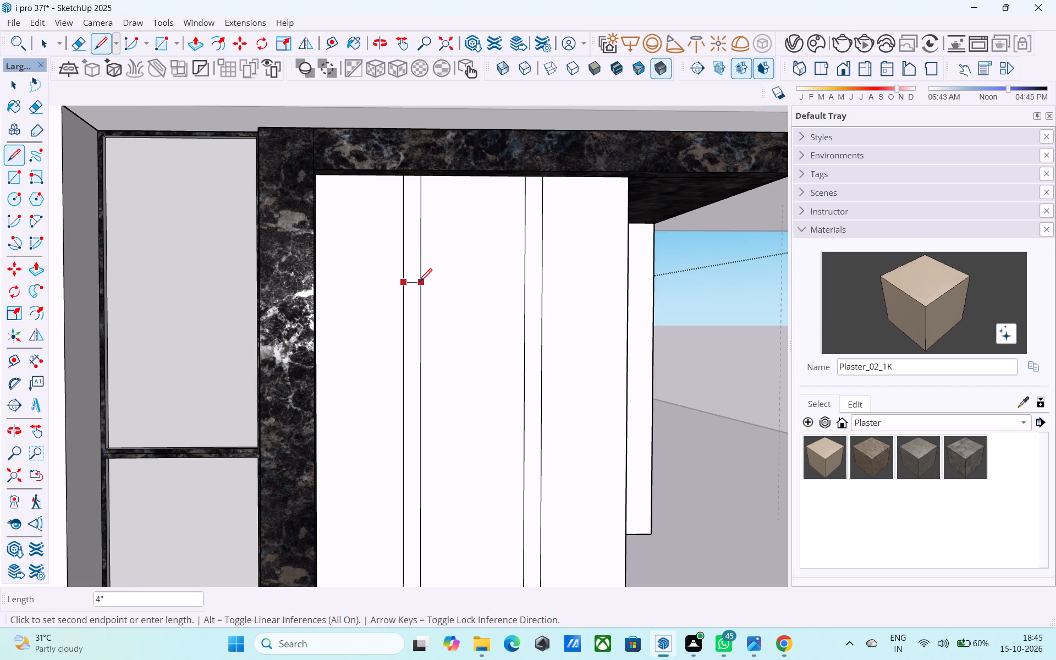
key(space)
Draw a crosswise line about 4" long across each of the two narrow vertical strips, a short way below the marble beam.
middle_drag(419, 283, 396, 289)
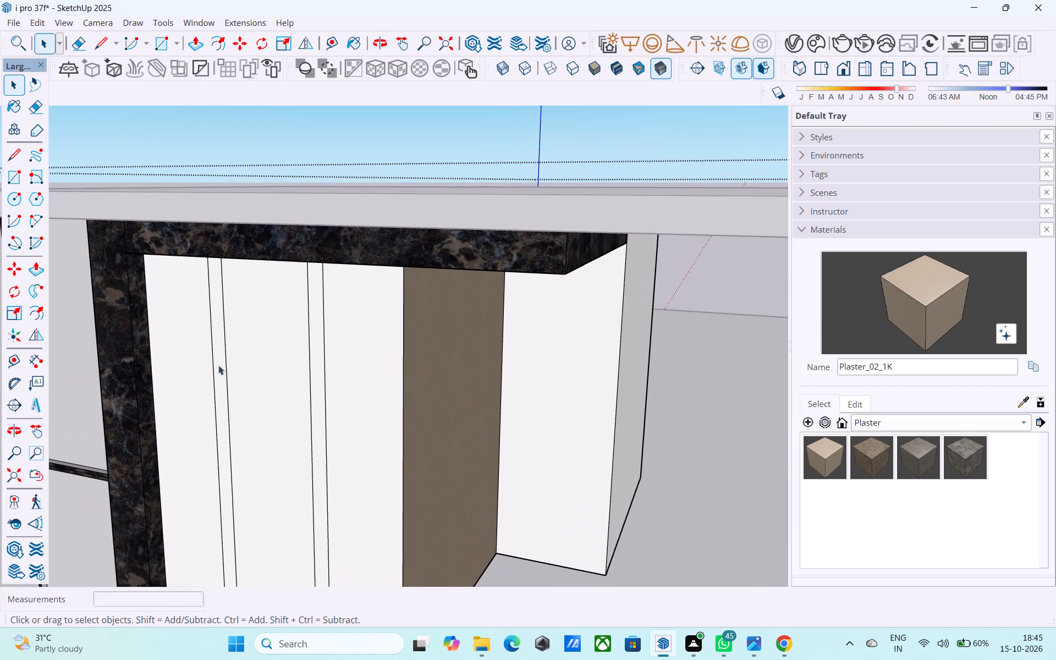
scroll(200, 370, up, 2)
click(225, 361)
scroll(225, 361, up, 3)
key(l)
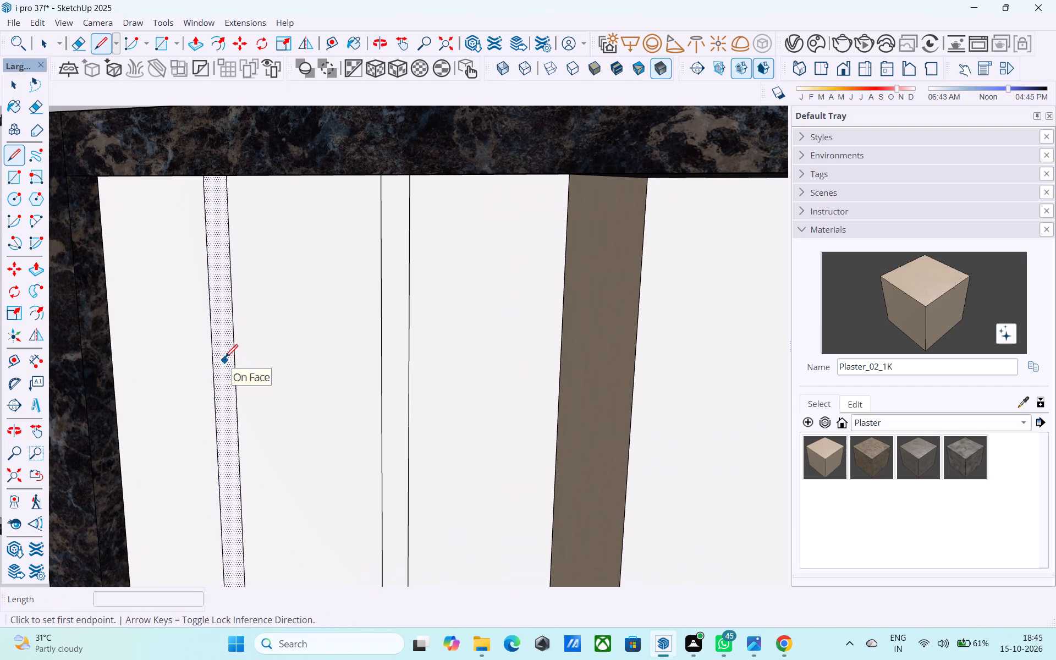
click(212, 349)
click(237, 349)
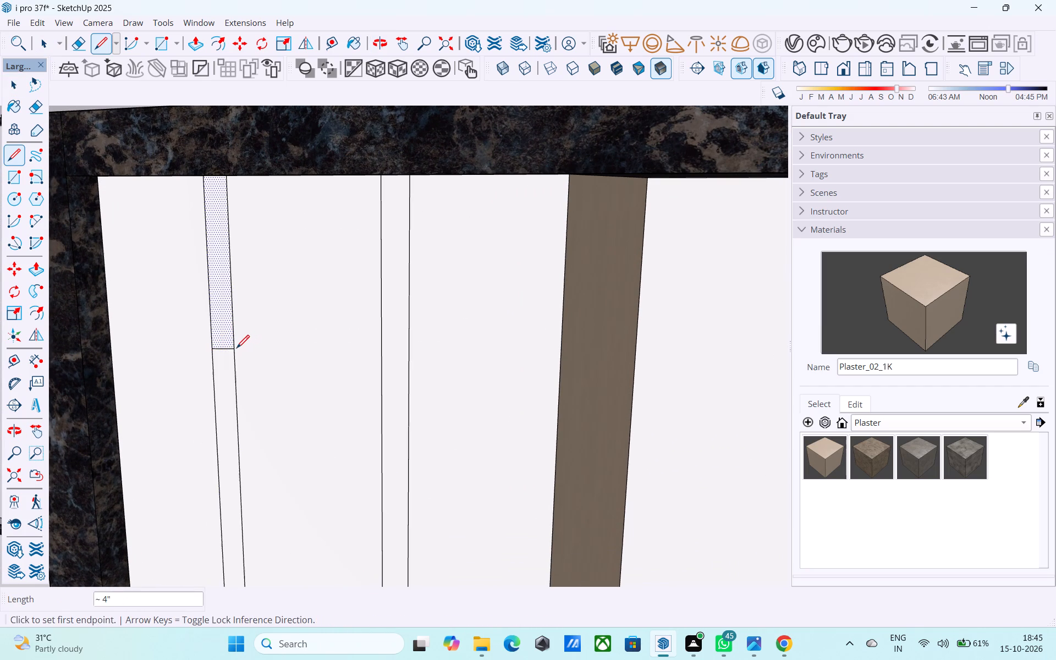
click(383, 366)
click(409, 372)
Replace the crosswise line in the strip nearest the vertical marble frame with one extended about 2' 4" from the other strip's line, erasing the part between the strips.
key(space)
key(e)
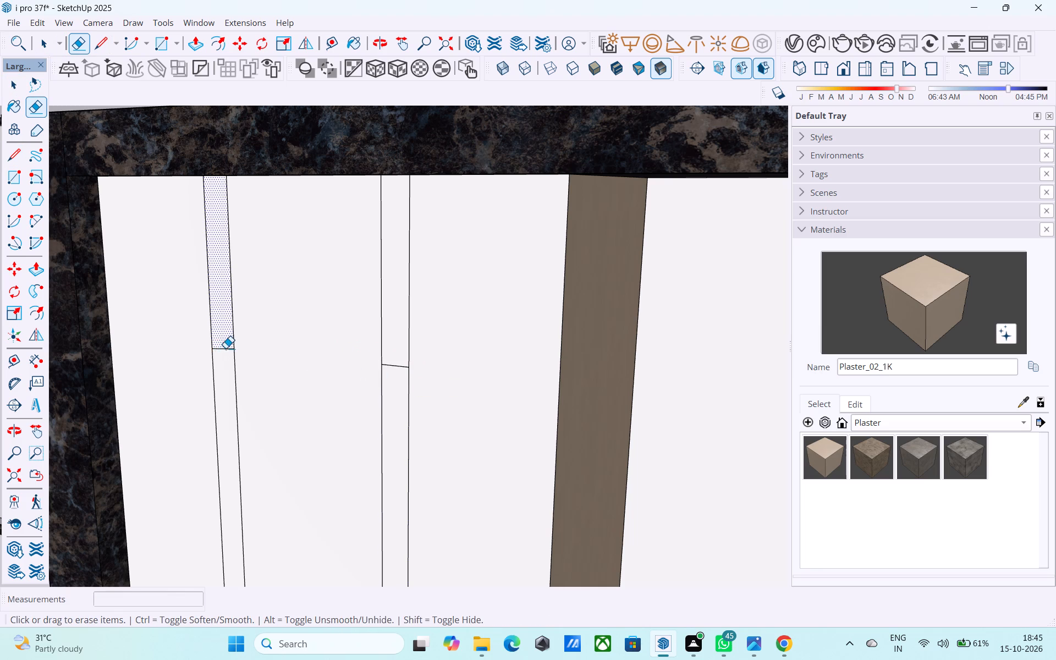
click(226, 348)
key(l)
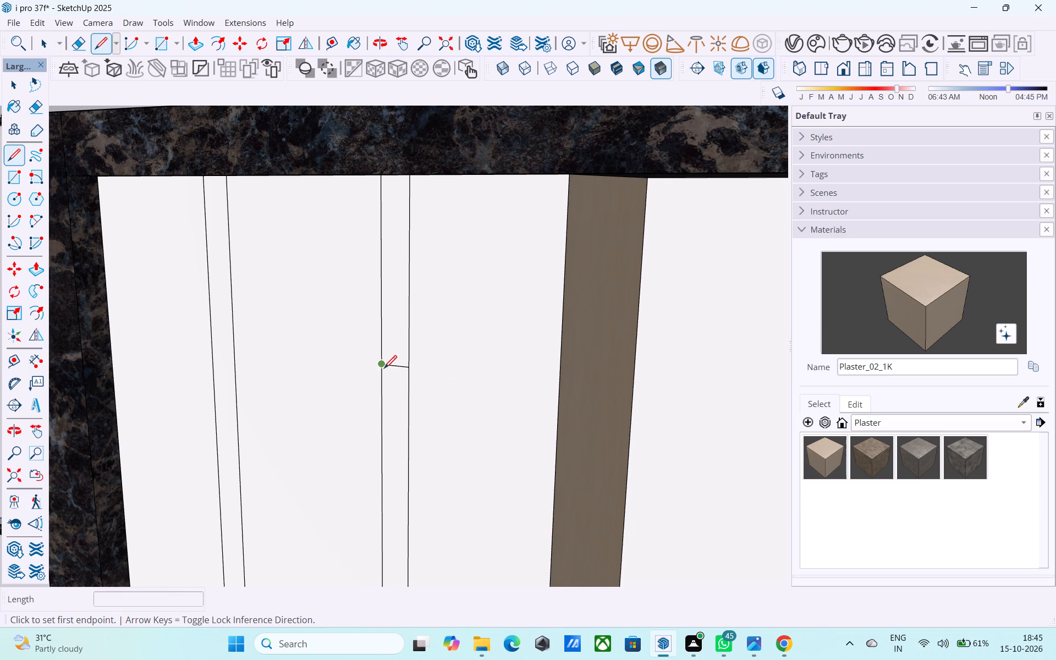
click(384, 370)
click(212, 349)
key(e)
drag(316, 355, 312, 374)
key(space)
Paint the three wide panels of the top level's front wall with the Plaster_04_1K material, leaving the two narrow strips unpainted.
scroll(273, 387, down, 4)
middle_drag(272, 387, 334, 371)
scroll(338, 364, down, 6)
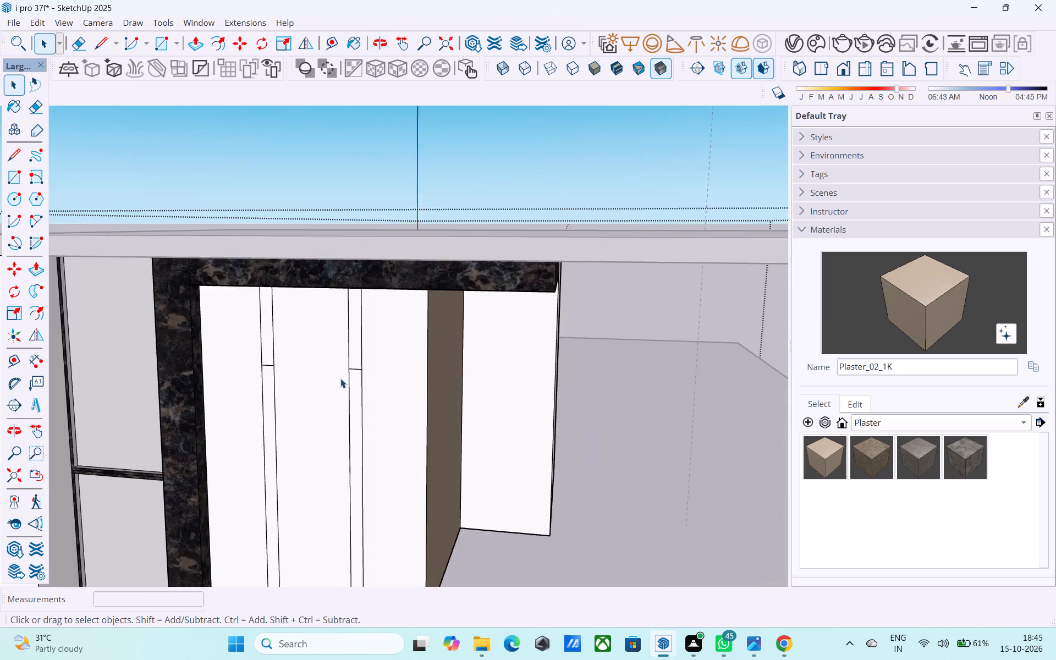
middle_drag(329, 388, 433, 316)
scroll(424, 306, down, 5)
middle_drag(400, 348, 398, 414)
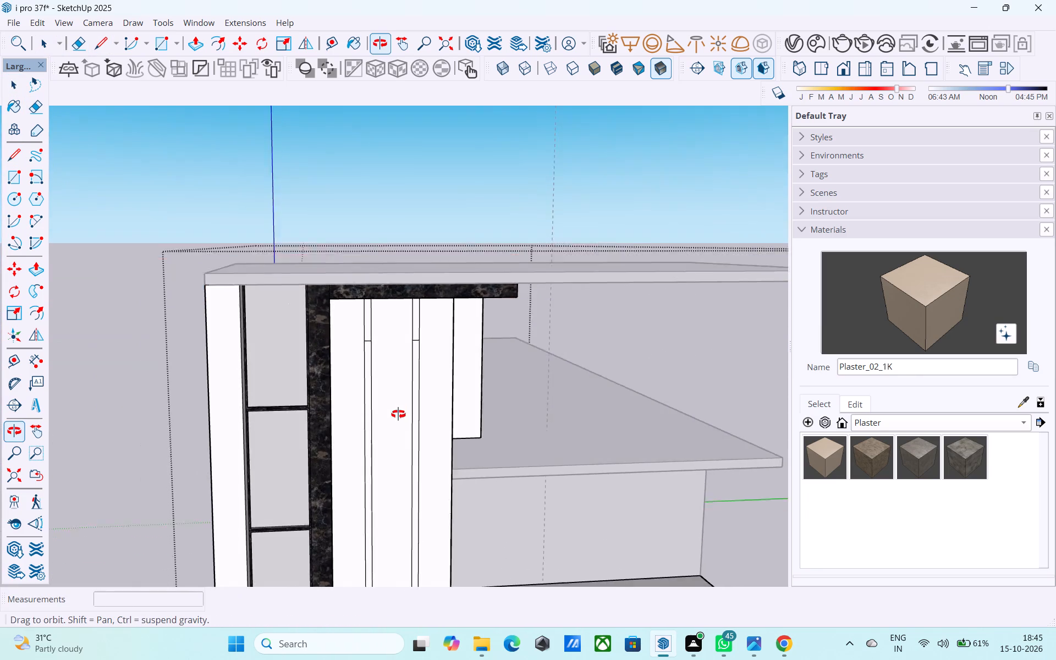
middle_drag(398, 414, 391, 375)
shift+middle_drag(388, 350, 388, 323)
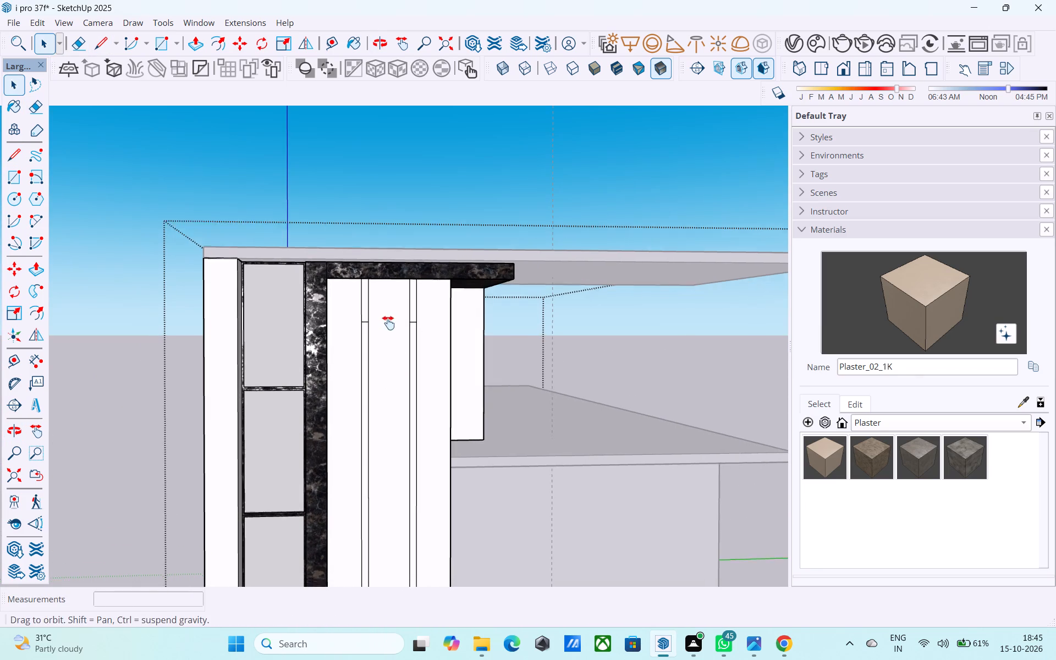
shift+middle_drag(388, 323, 376, 277)
scroll(373, 273, down, 5)
middle_drag(374, 406, 366, 364)
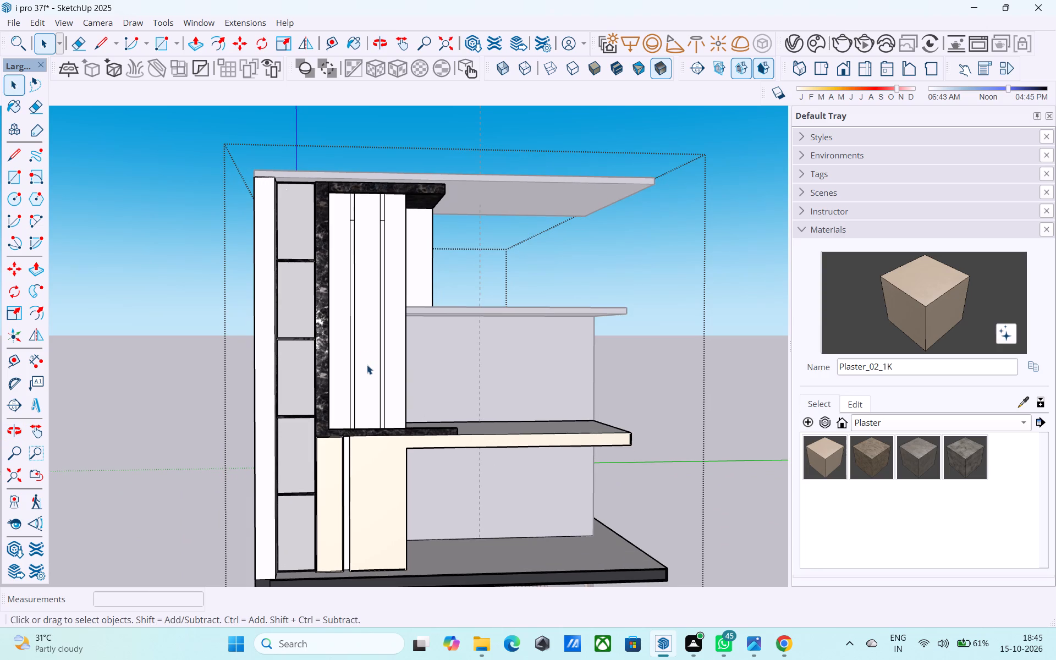
scroll(367, 365, down, 2)
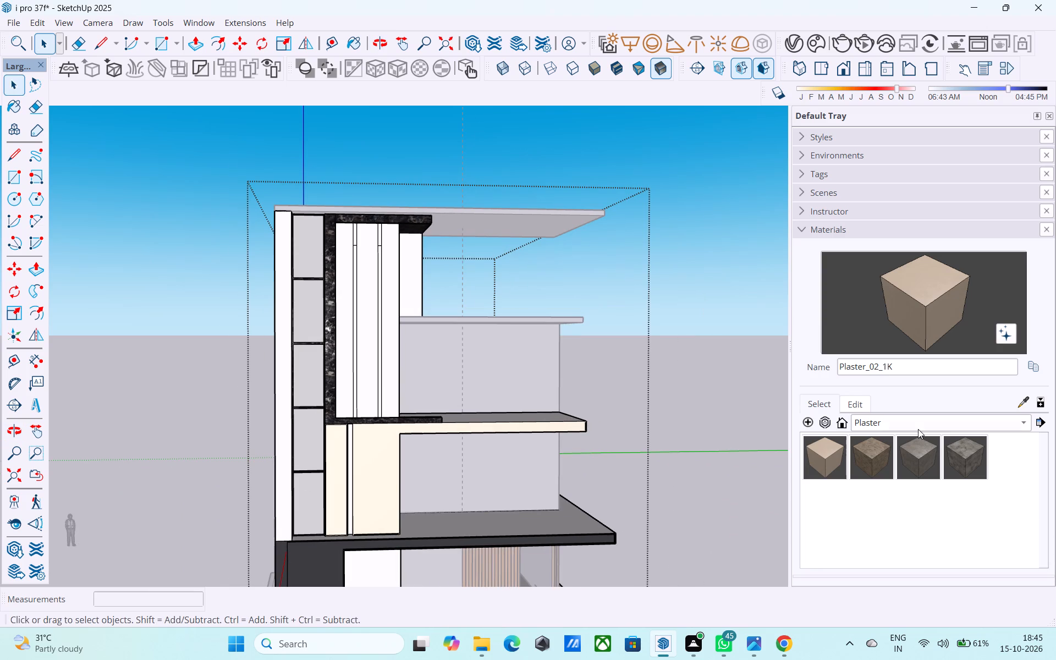
click(937, 460)
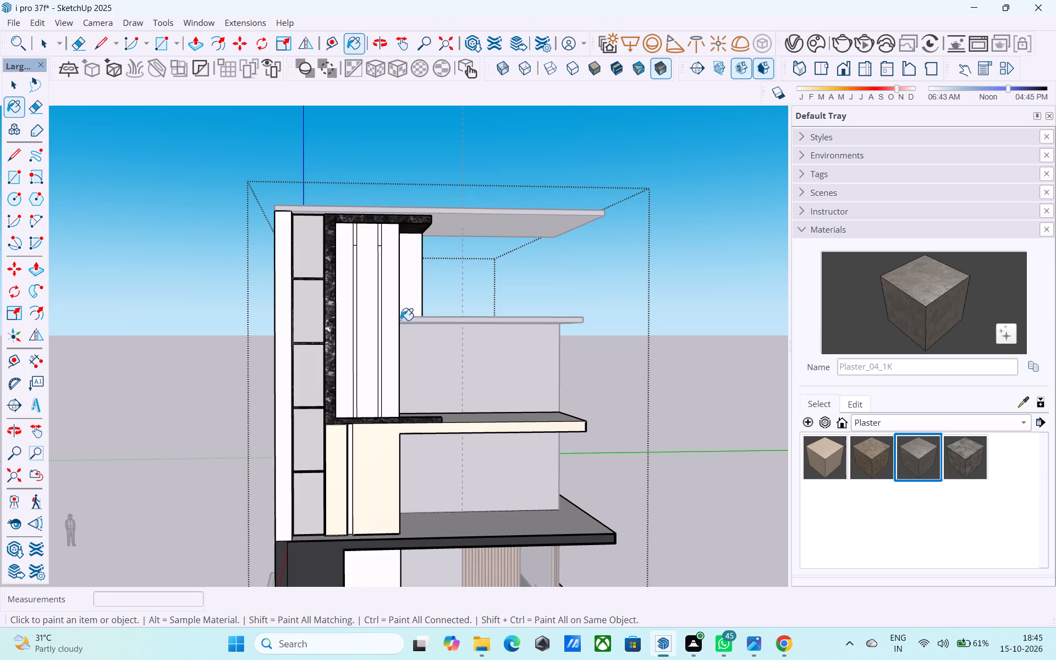
scroll(393, 319, up, 4)
click(382, 303)
click(355, 283)
click(326, 267)
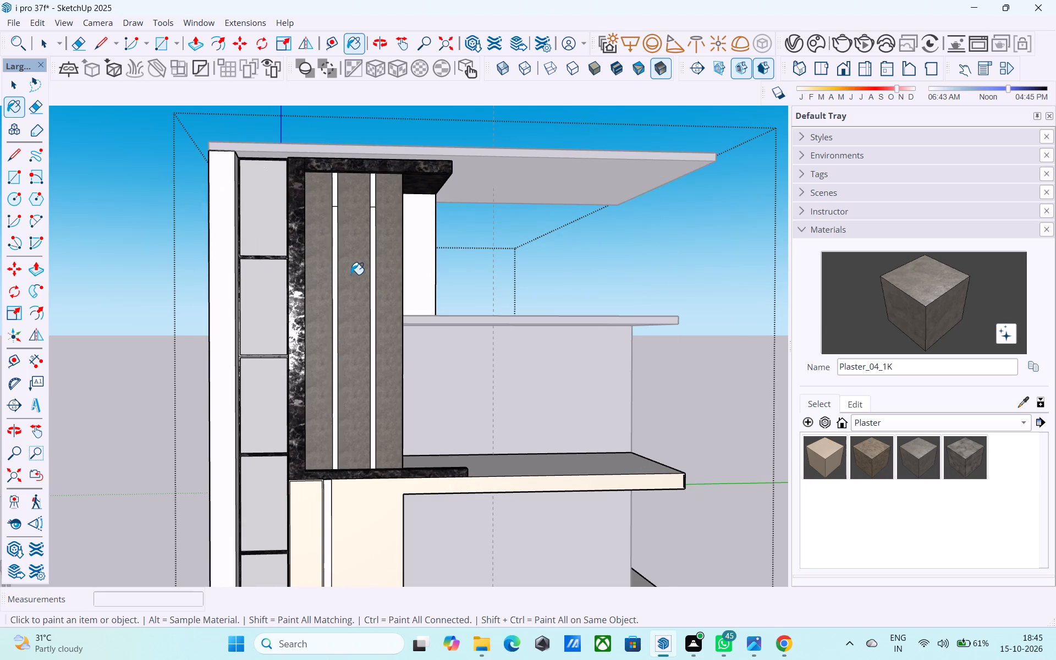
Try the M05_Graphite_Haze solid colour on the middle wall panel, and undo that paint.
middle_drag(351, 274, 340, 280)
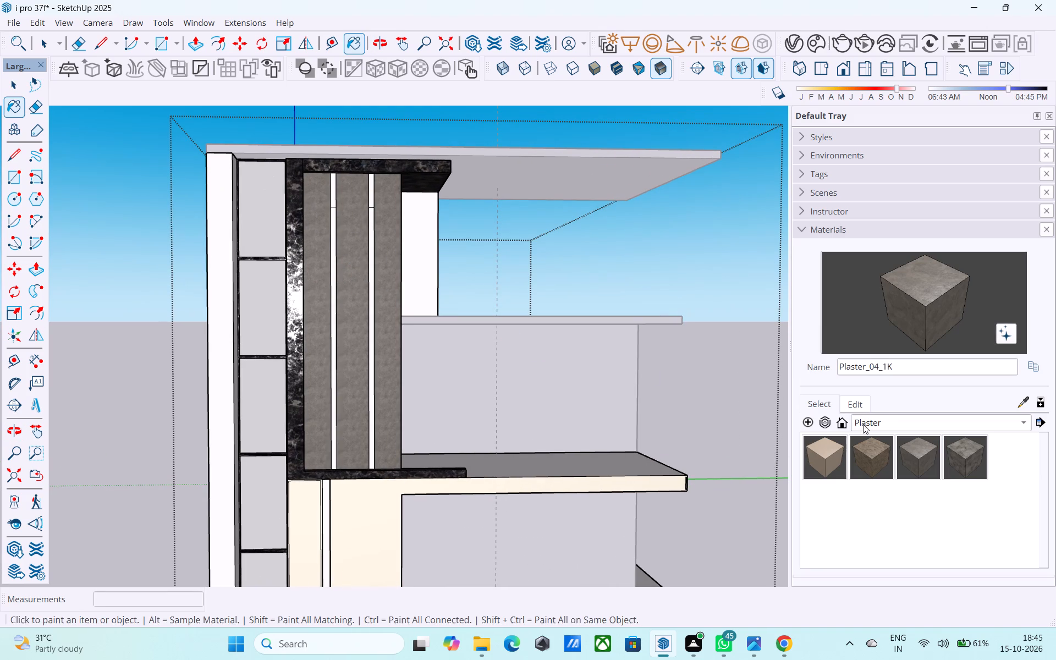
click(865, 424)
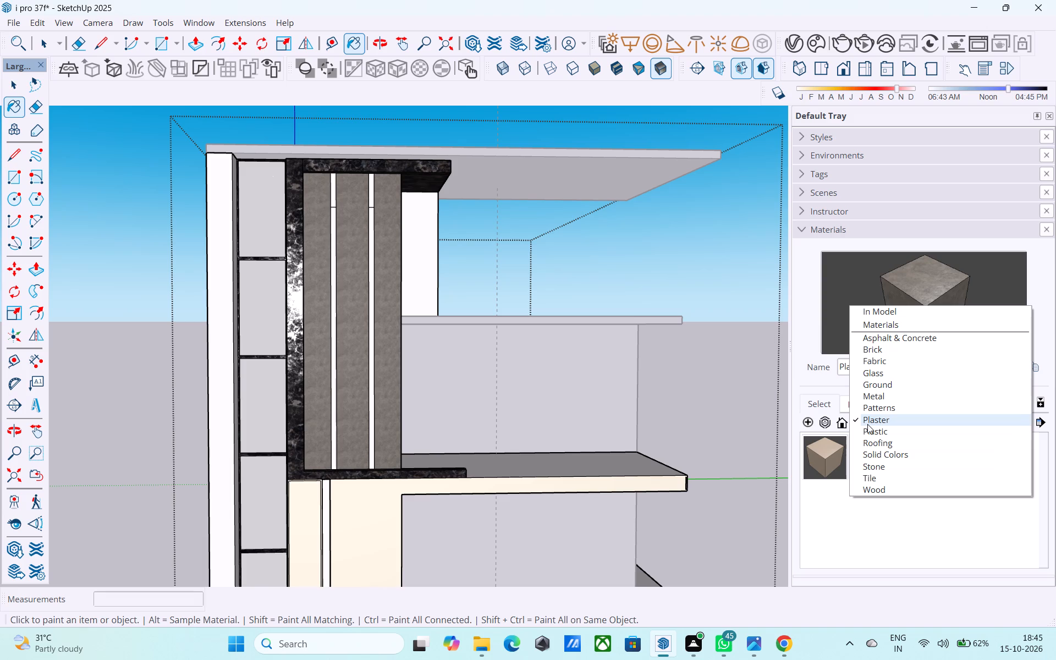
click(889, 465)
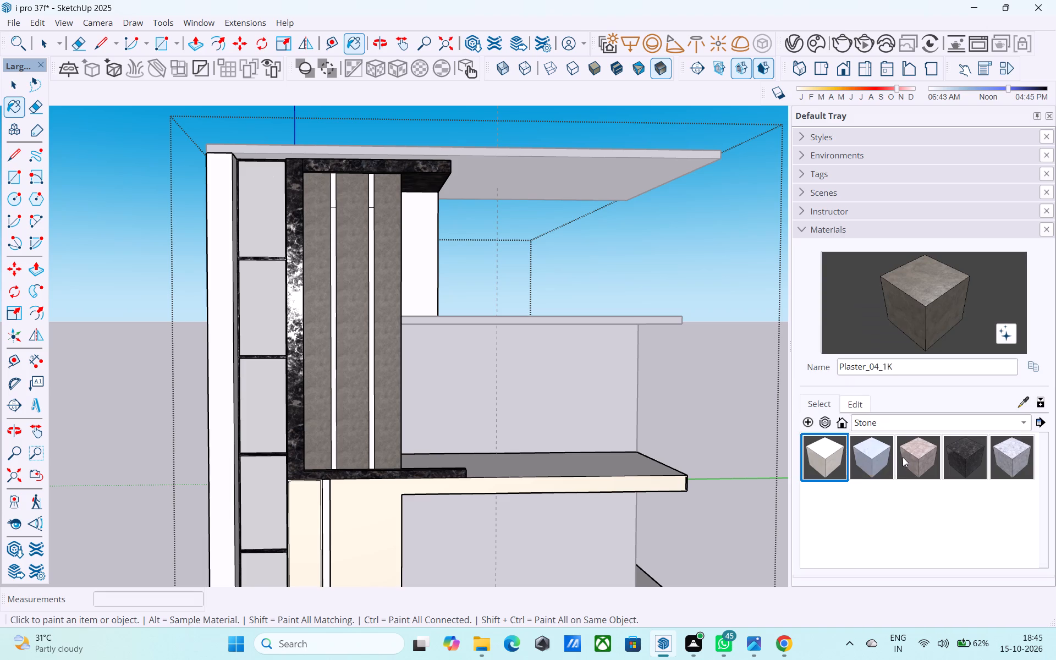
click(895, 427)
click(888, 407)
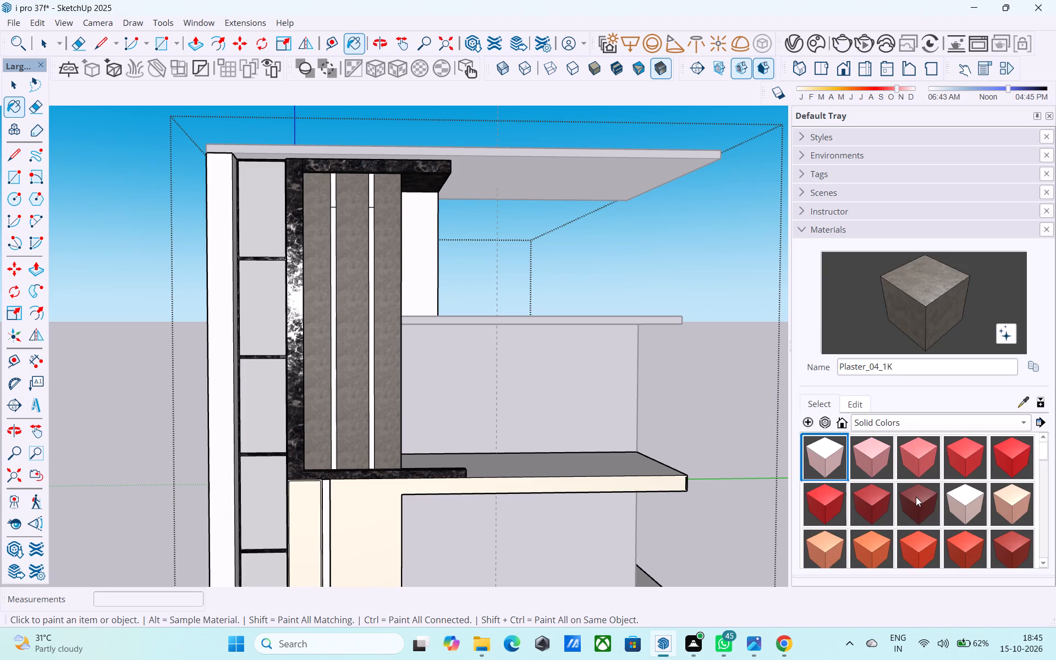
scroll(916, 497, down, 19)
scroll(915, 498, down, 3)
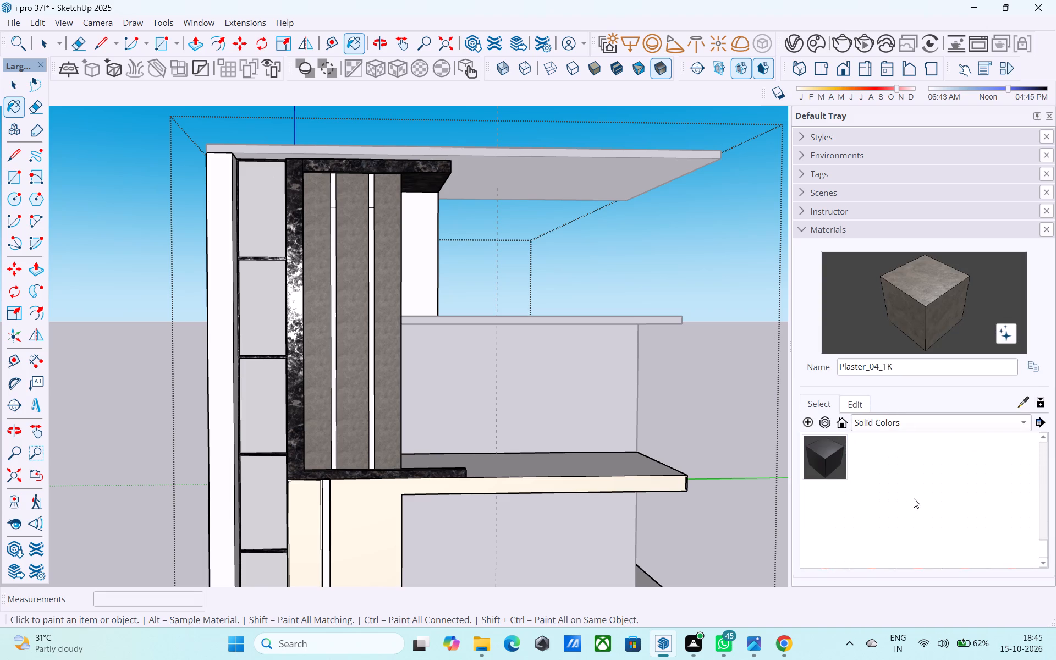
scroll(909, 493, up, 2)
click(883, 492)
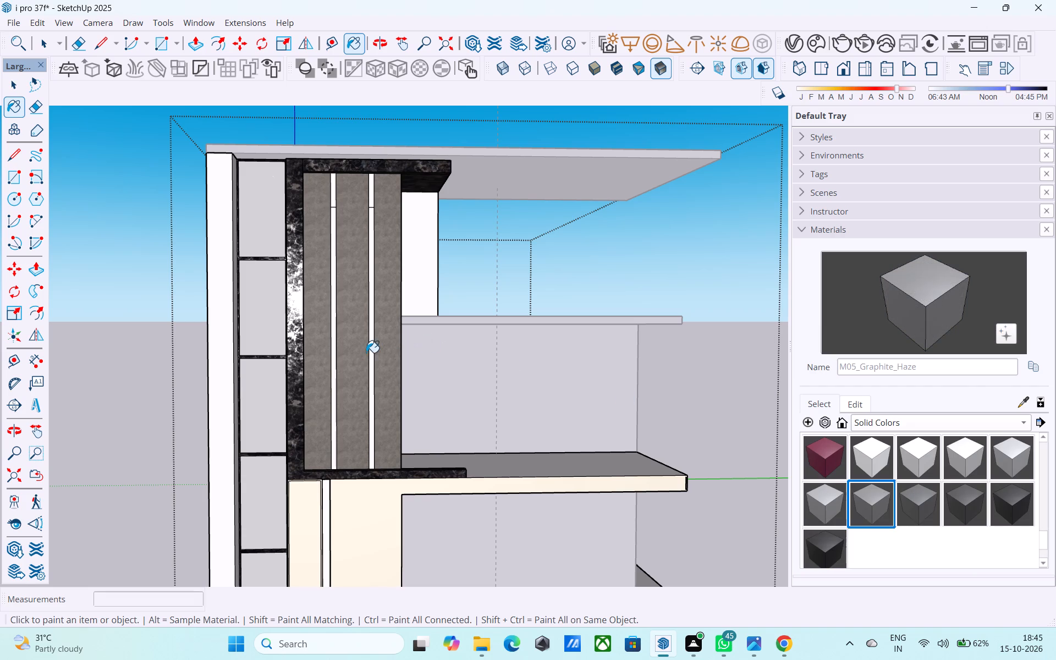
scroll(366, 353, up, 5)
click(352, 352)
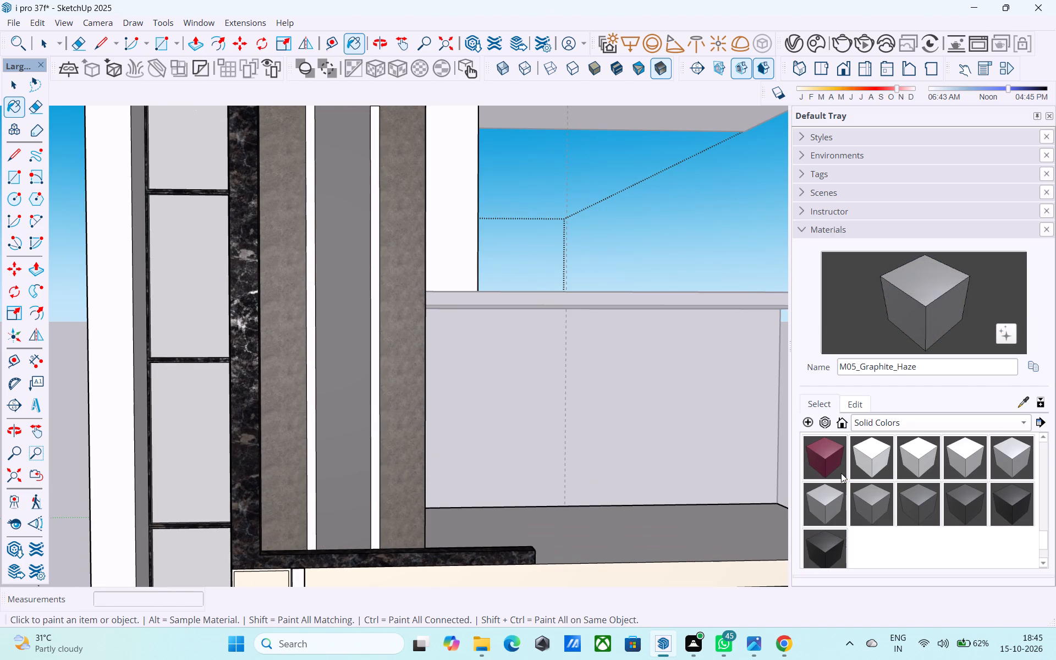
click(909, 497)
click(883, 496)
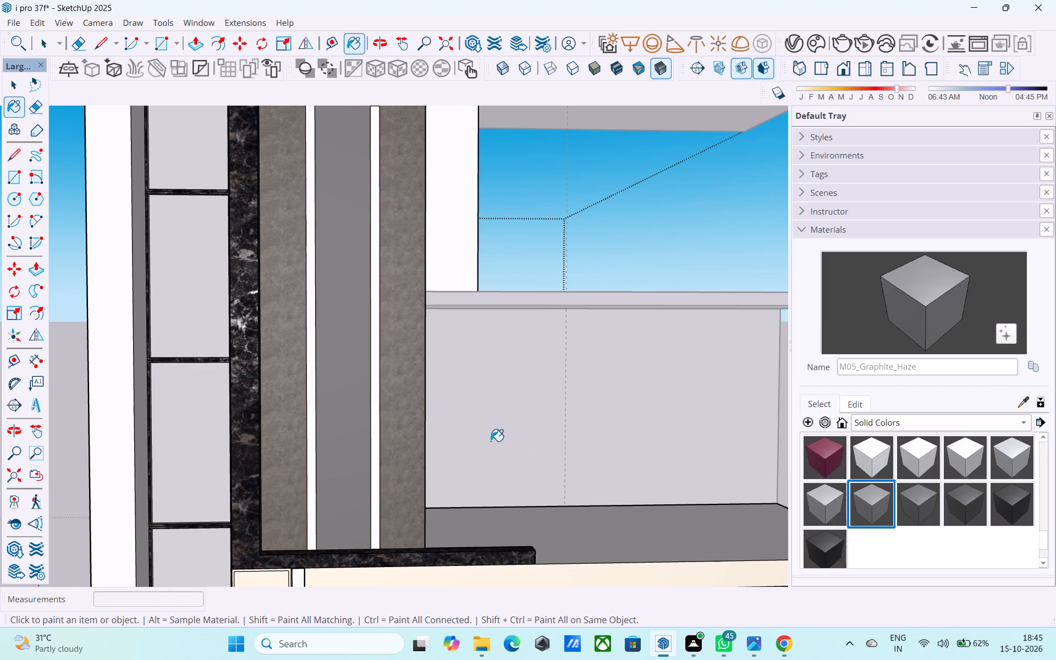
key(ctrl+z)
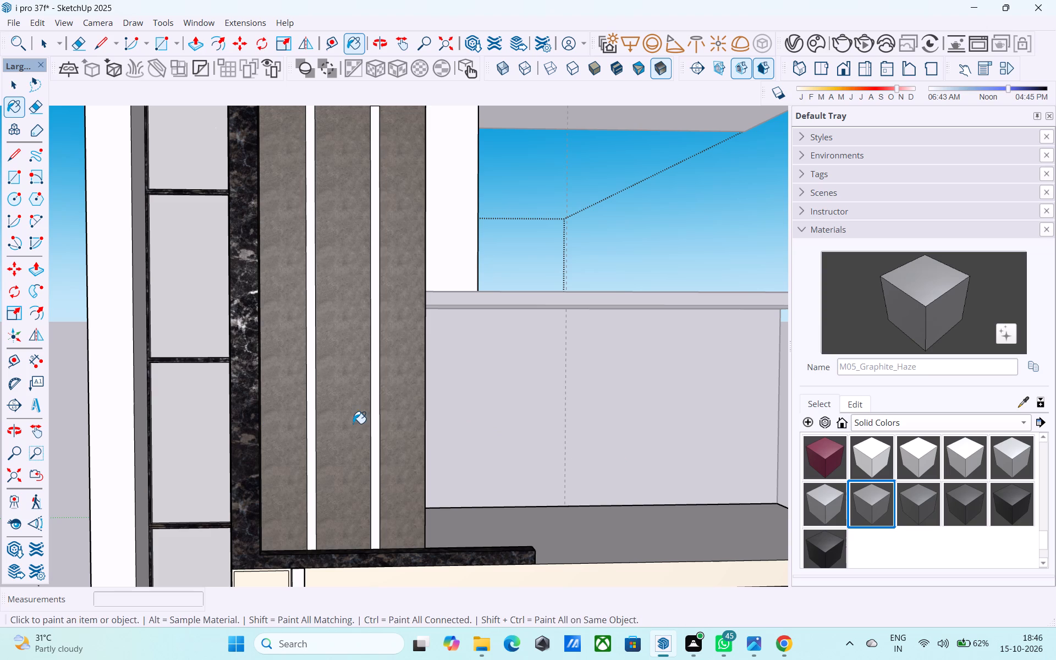
Look through the Stone, Fabric and Plaster materials, and check the editing options of Plaster_04_1K.
click(872, 421)
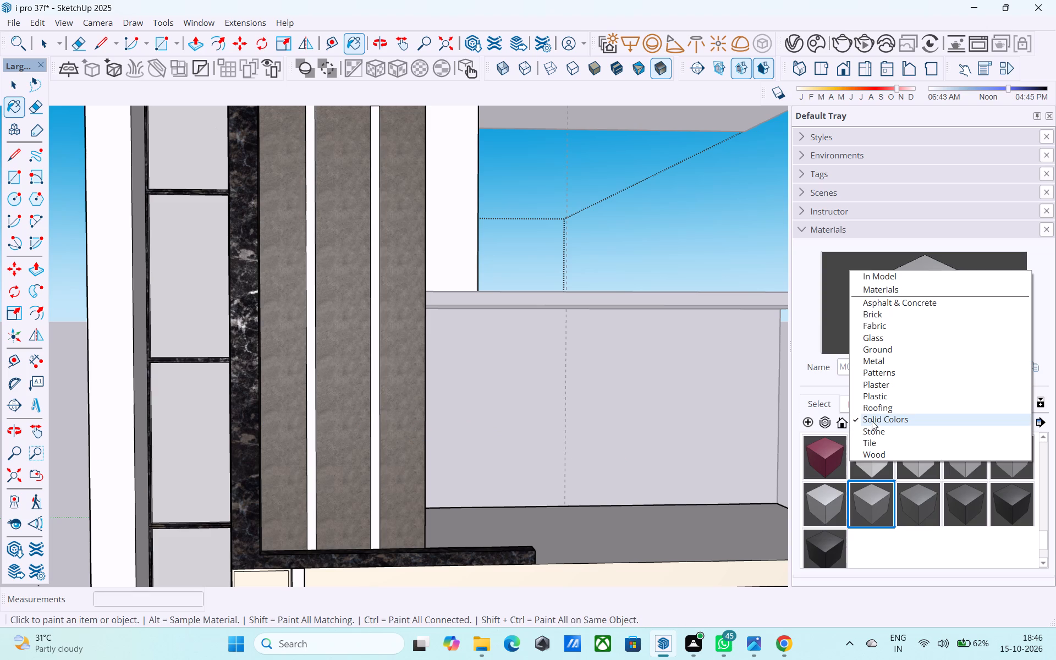
click(878, 437)
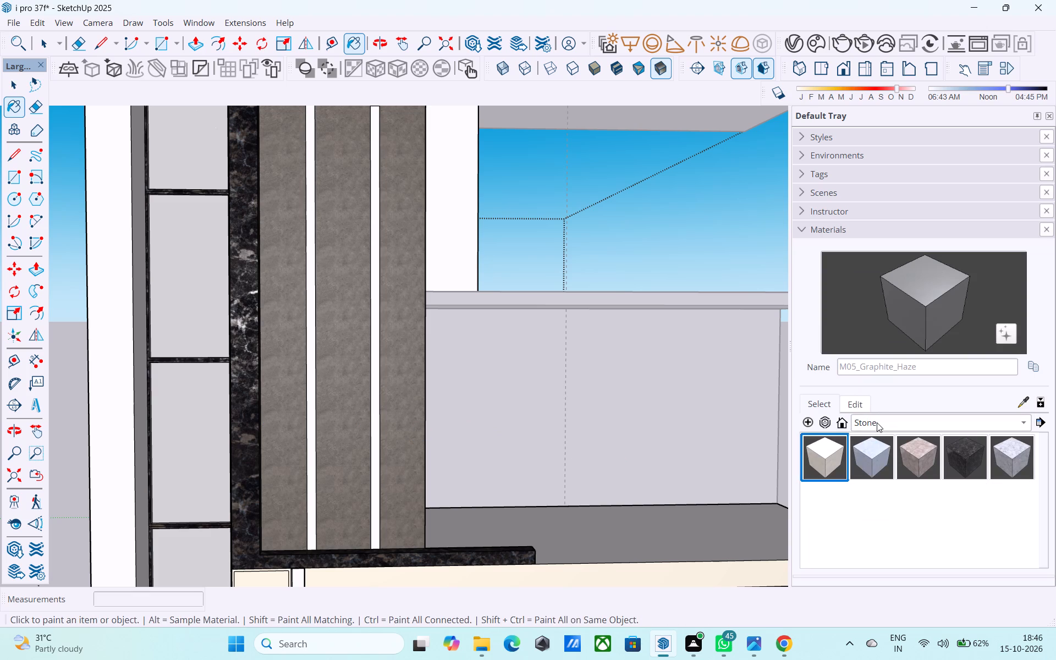
click(877, 422)
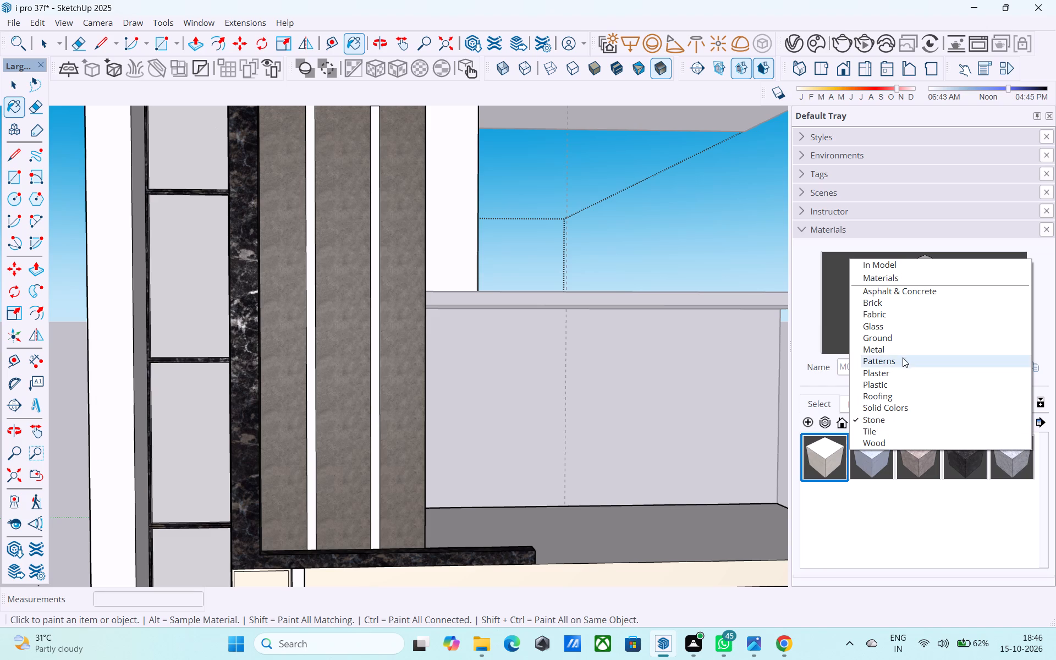
click(877, 311)
click(904, 424)
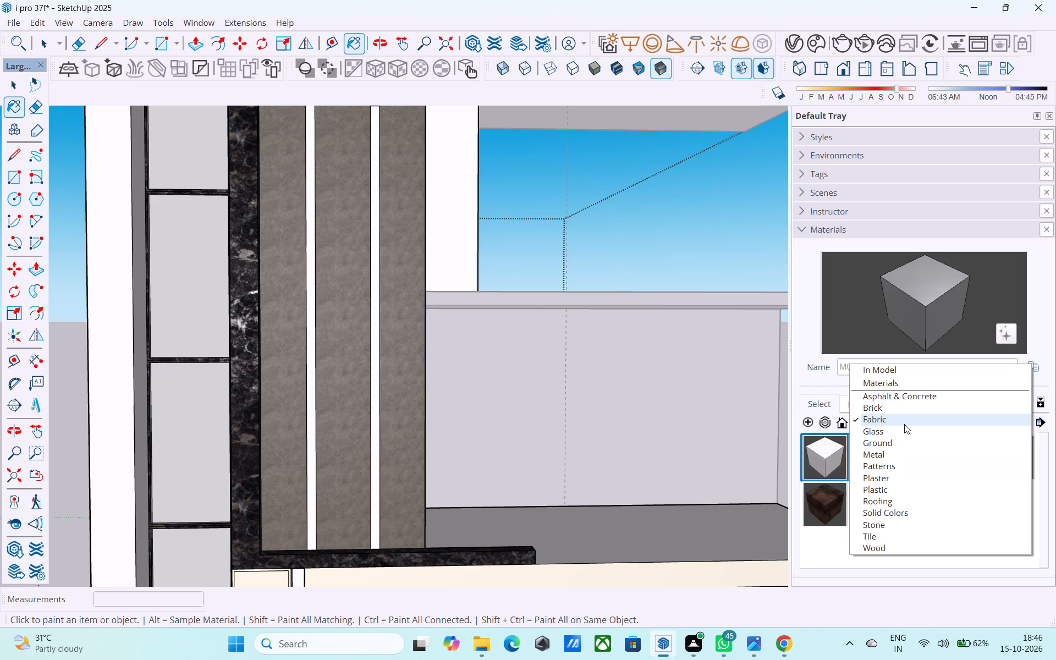
click(896, 480)
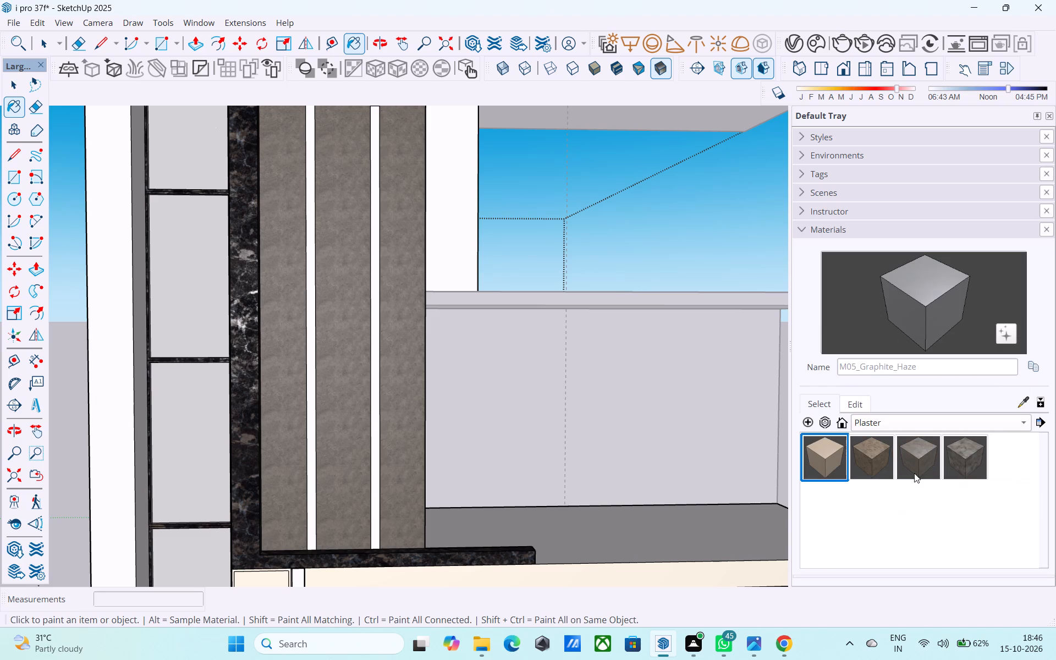
click(918, 461)
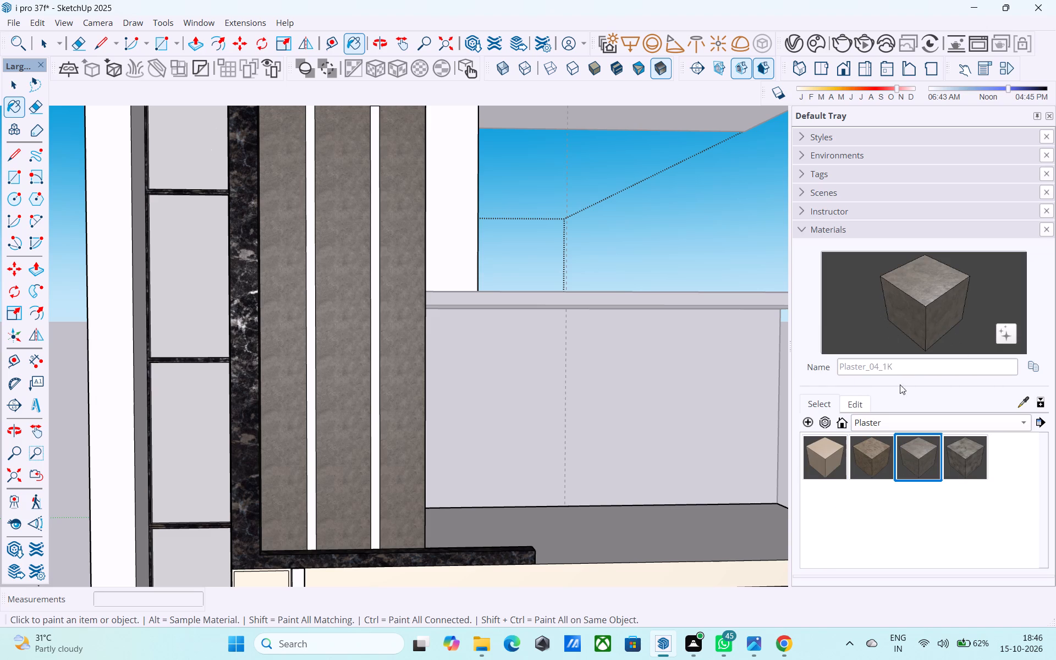
click(860, 402)
click(856, 452)
double_click(856, 449)
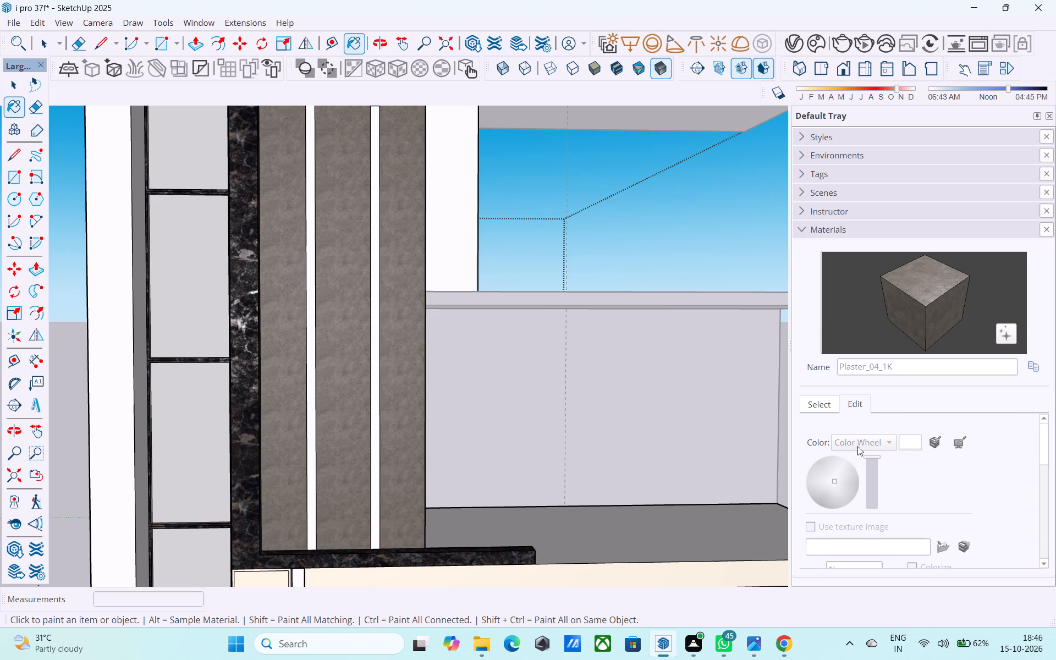
click(839, 401)
Erase the vertical edges of both narrow strips above their crosswise lines so the plaster runs across the top, and leave the group.
scroll(461, 419, down, 4)
middle_drag(444, 432, 393, 501)
scroll(389, 498, down, 5)
middle_drag(389, 502, 455, 435)
scroll(475, 279, up, 15)
scroll(382, 306, up, 2)
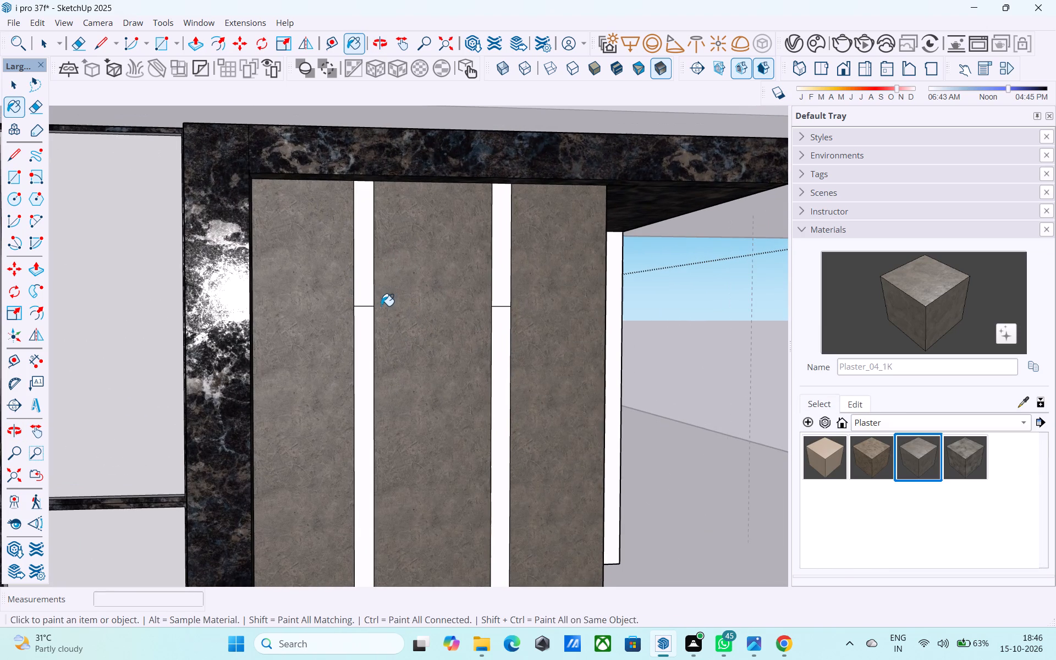
key(e)
drag(387, 278, 373, 274)
drag(370, 273, 347, 272)
drag(464, 276, 582, 259)
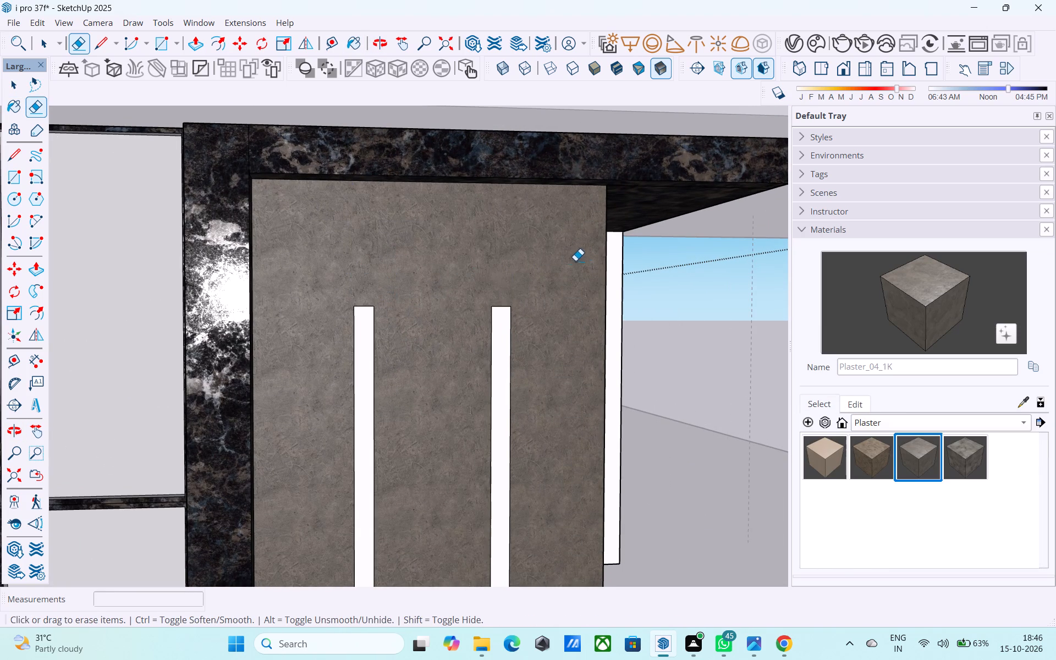
scroll(540, 271, down, 18)
middle_drag(432, 393, 387, 378)
key(space)
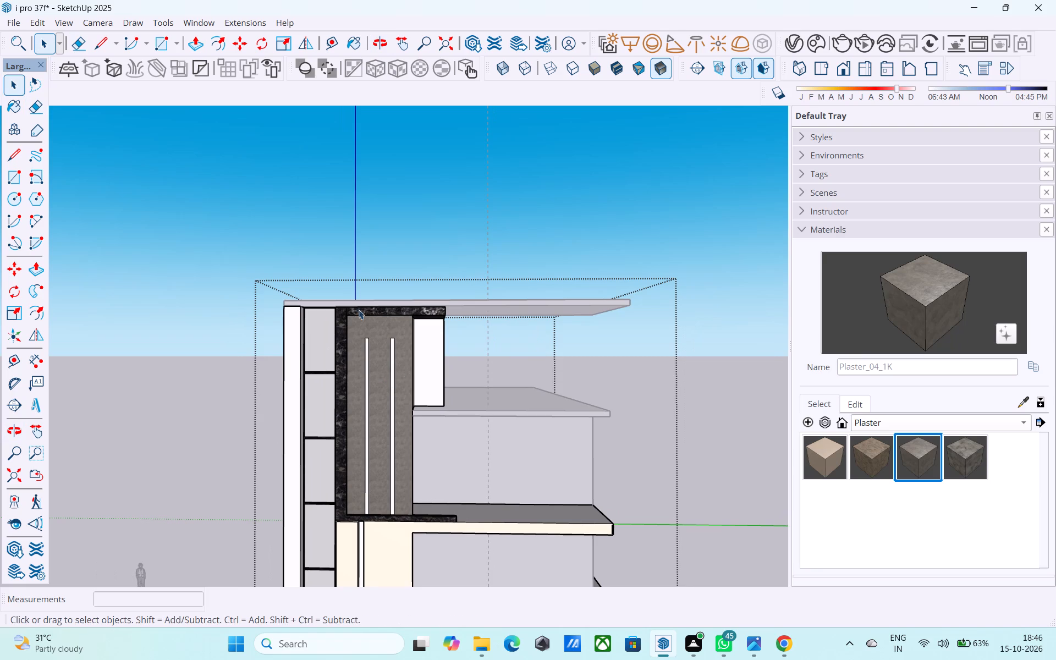
click(329, 257)
scroll(341, 273, down, 6)
middle_drag(442, 357, 364, 384)
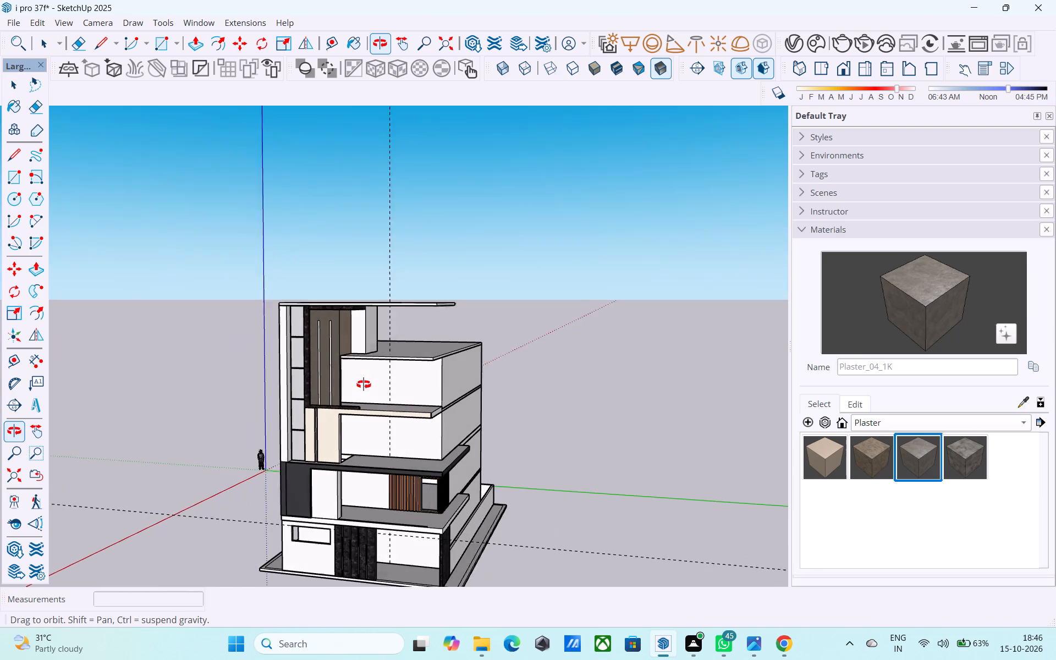
middle_drag(364, 384, 354, 385)
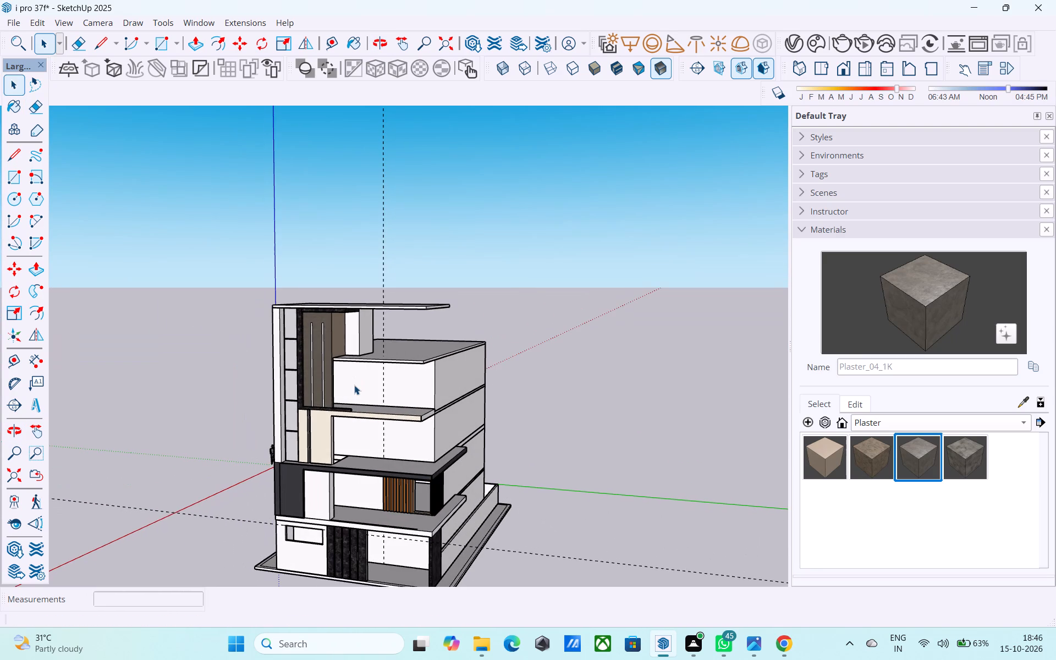